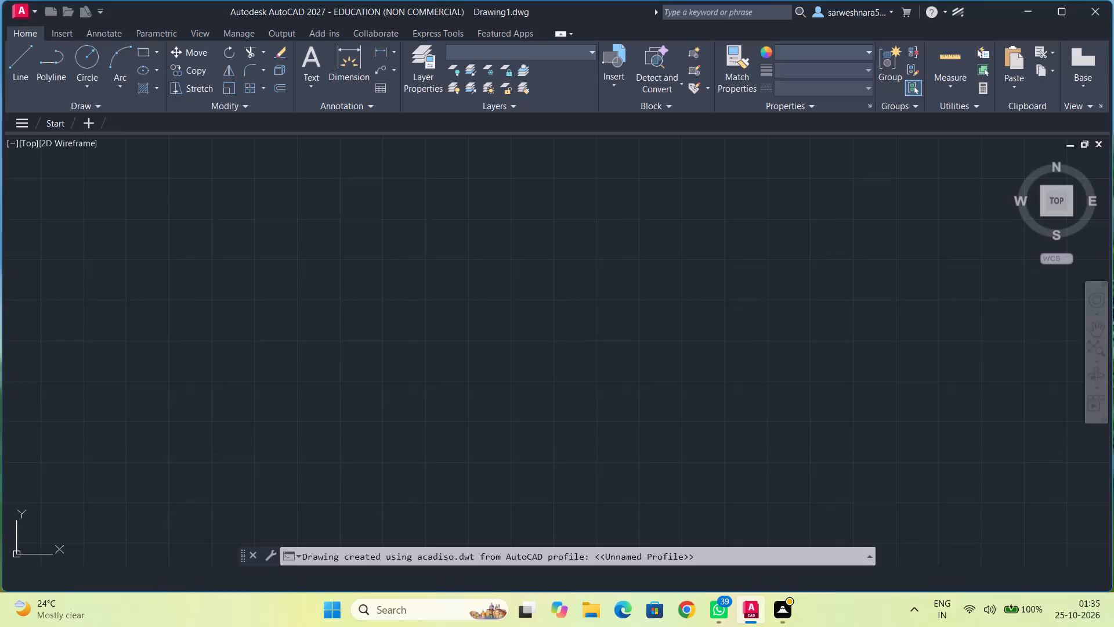
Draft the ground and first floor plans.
Turn off maintaining a log file in the Open and Save options and apply the change.
left_click(143, 51)
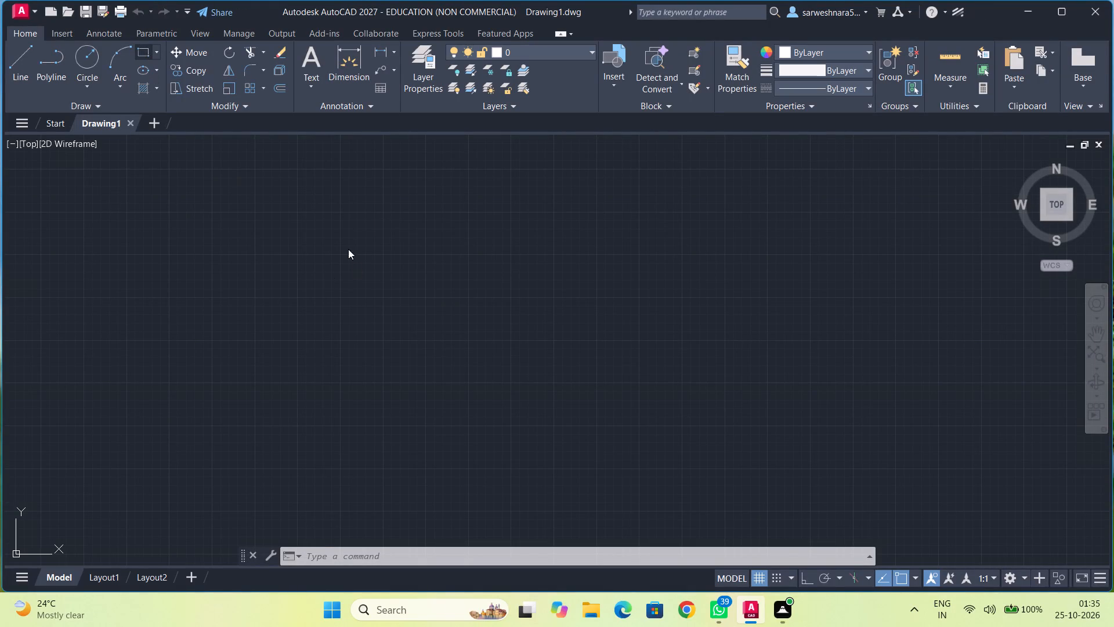
key("Escape")
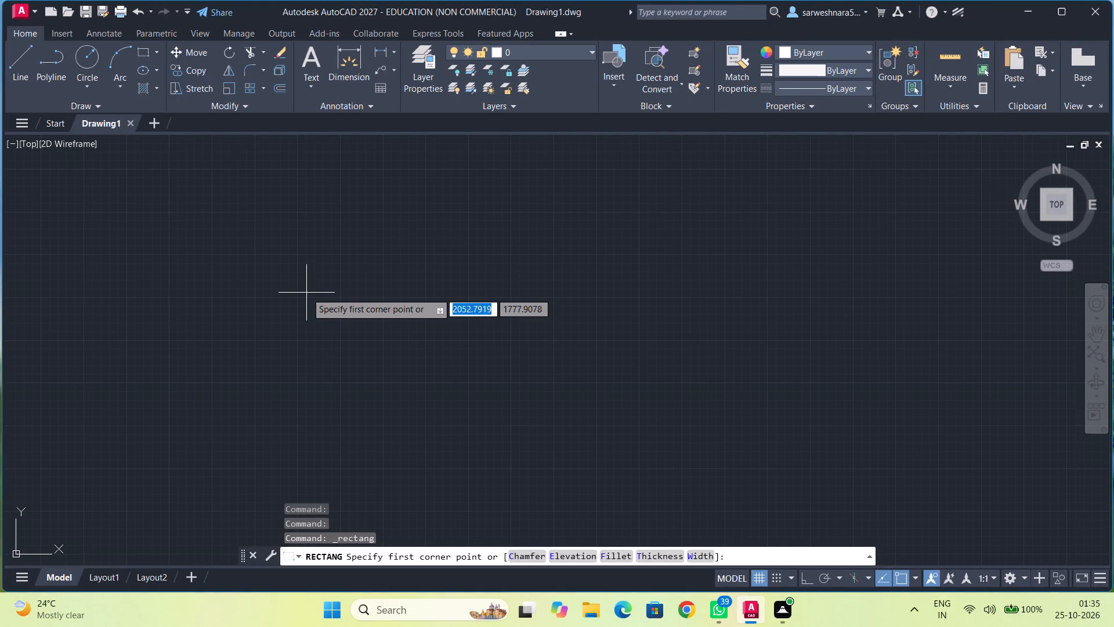
left_click(362, 554)
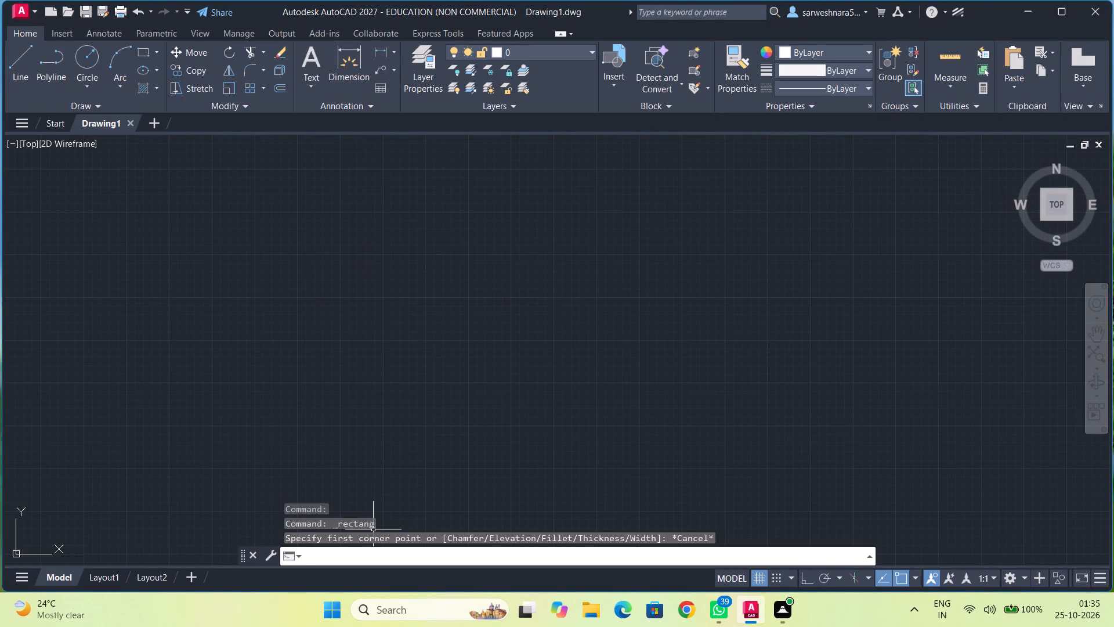
type("options")
key("Return")
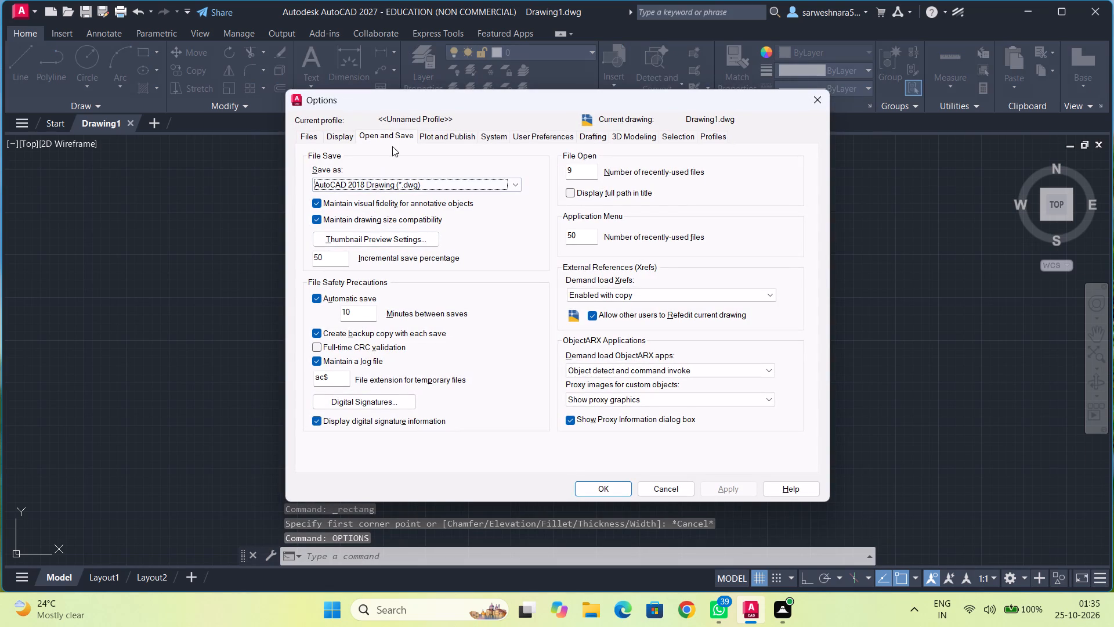
left_click(314, 364)
left_click(316, 364)
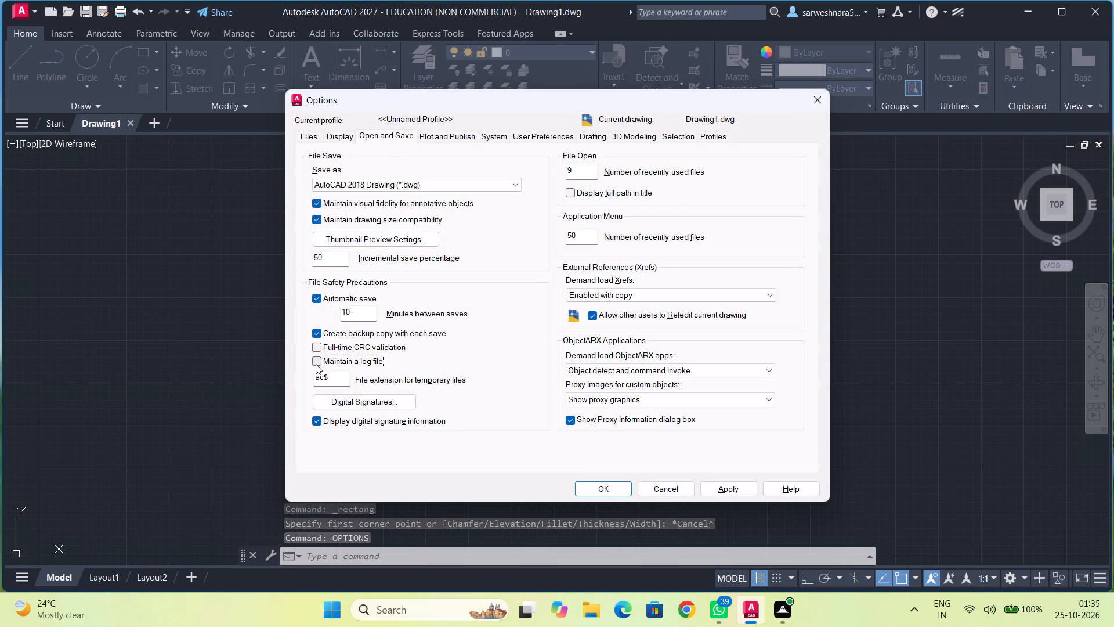
left_click(603, 494)
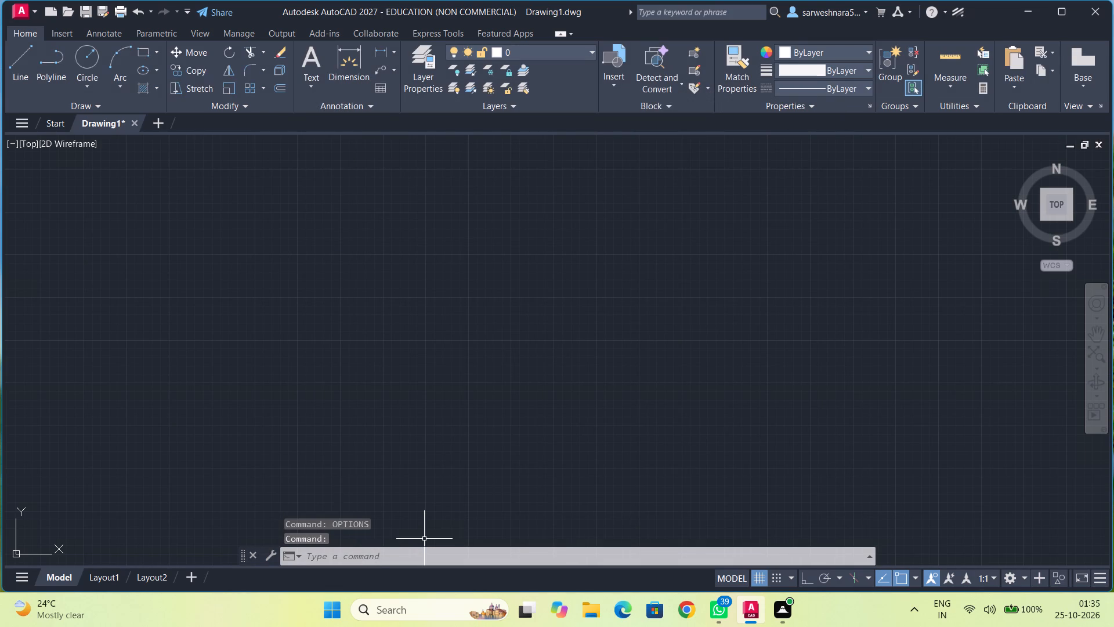
Configure the drawing units with a length precision of 0 and an insertion scale in feet.
left_click(377, 560)
type("units")
key("Return")
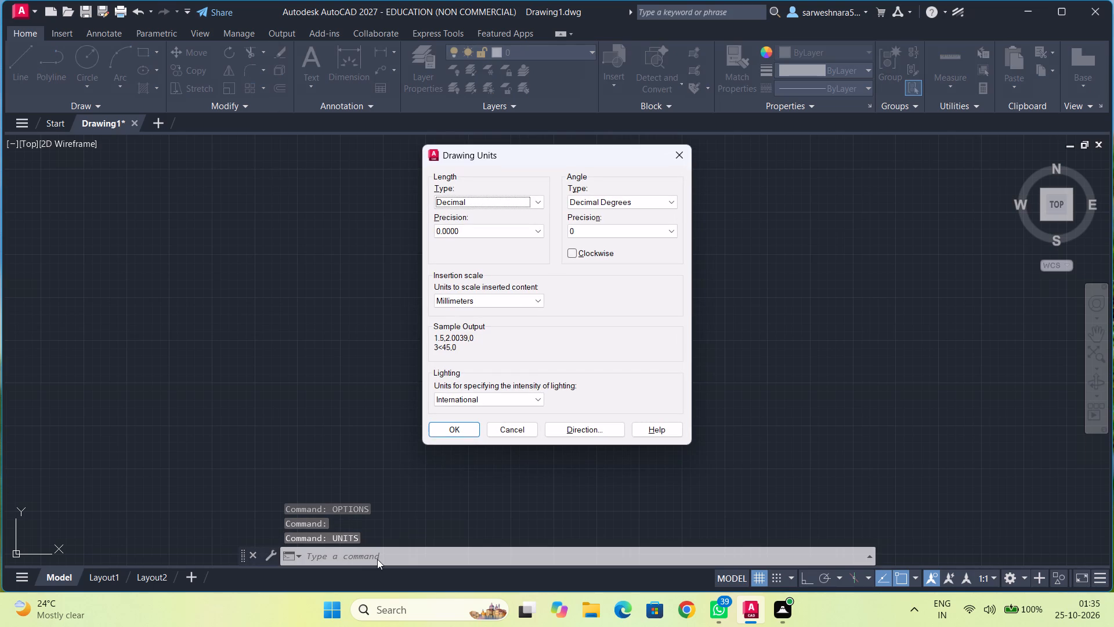
left_click(531, 223)
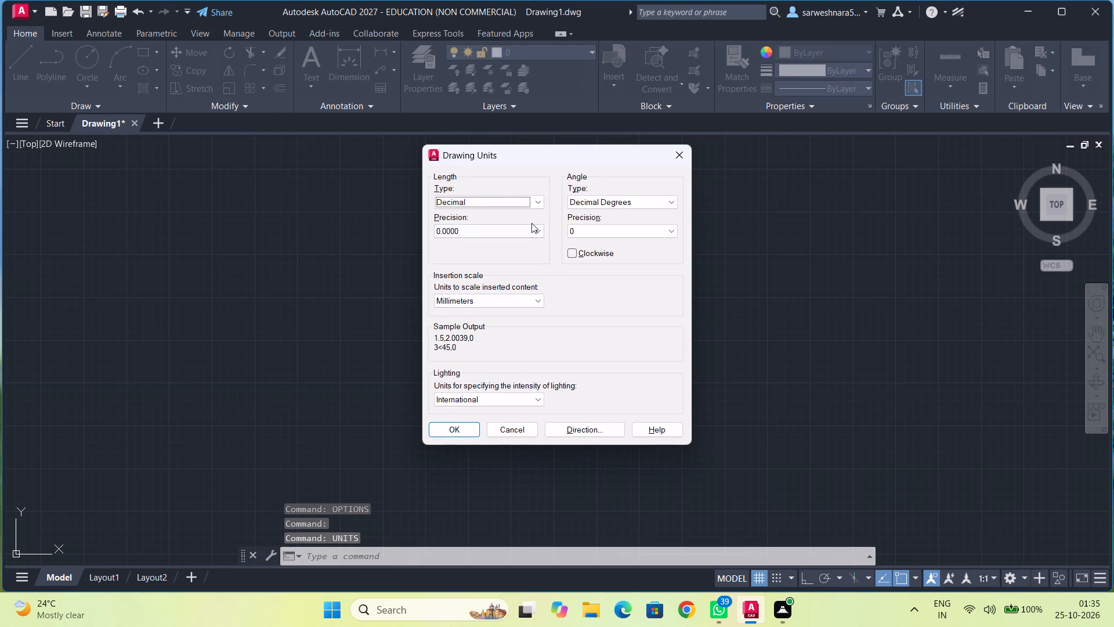
left_click(530, 226)
left_click(520, 240)
left_click(508, 298)
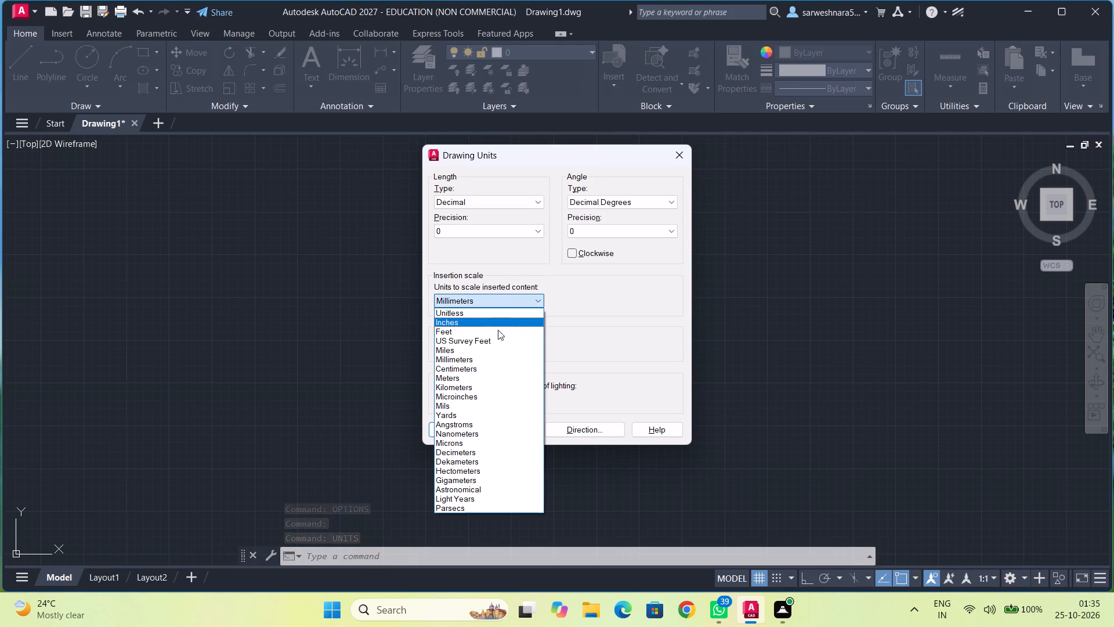
left_click(494, 334)
left_click(448, 428)
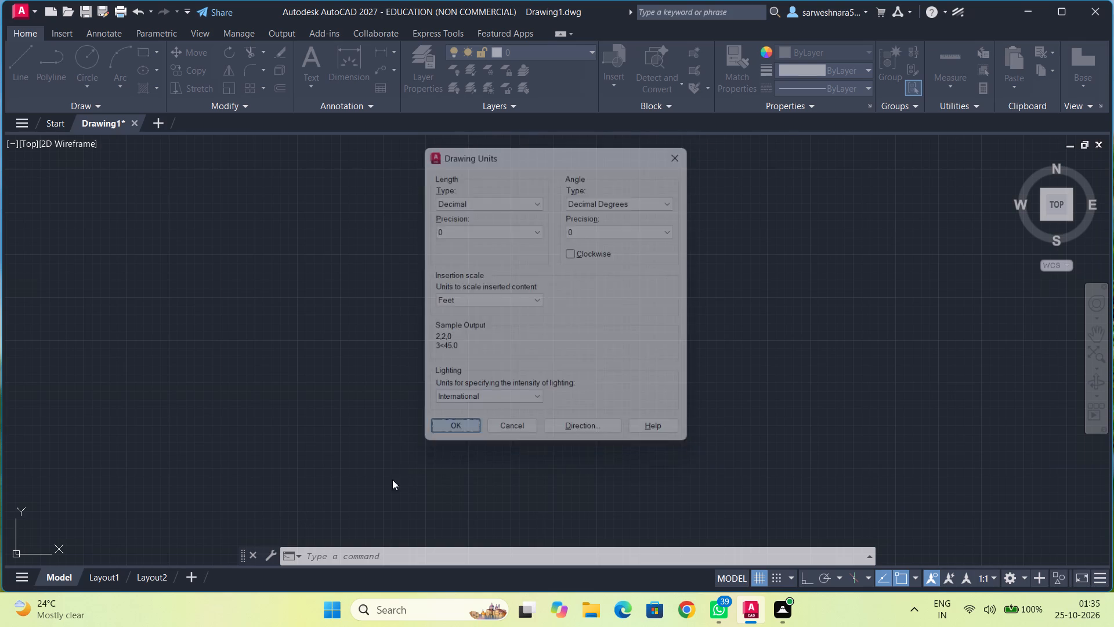
Set the model space limits with the lower-left corner at 0,0 and the upper-right corner at 297,210.
left_click(355, 552)
type("limits")
key("Return")
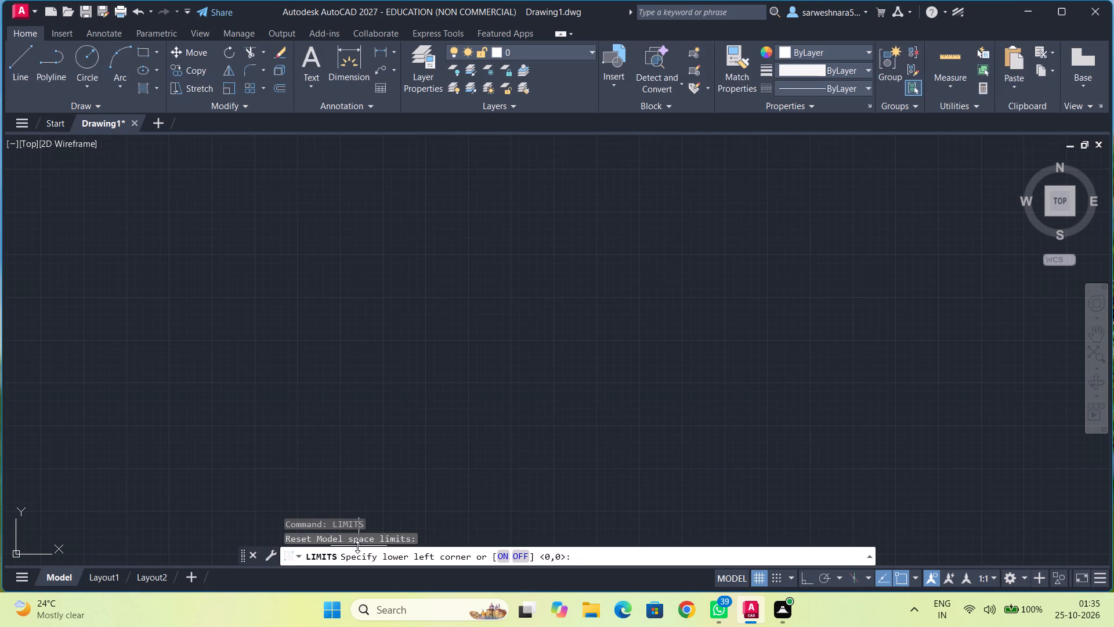
type("0,0")
key("Return")
type("297")
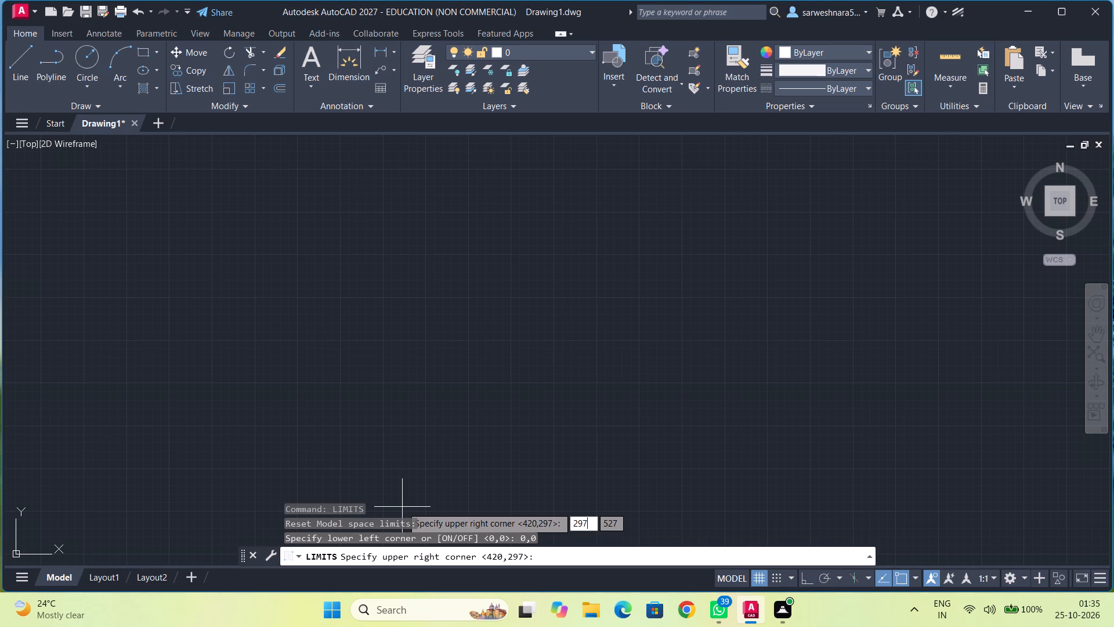
type(",210")
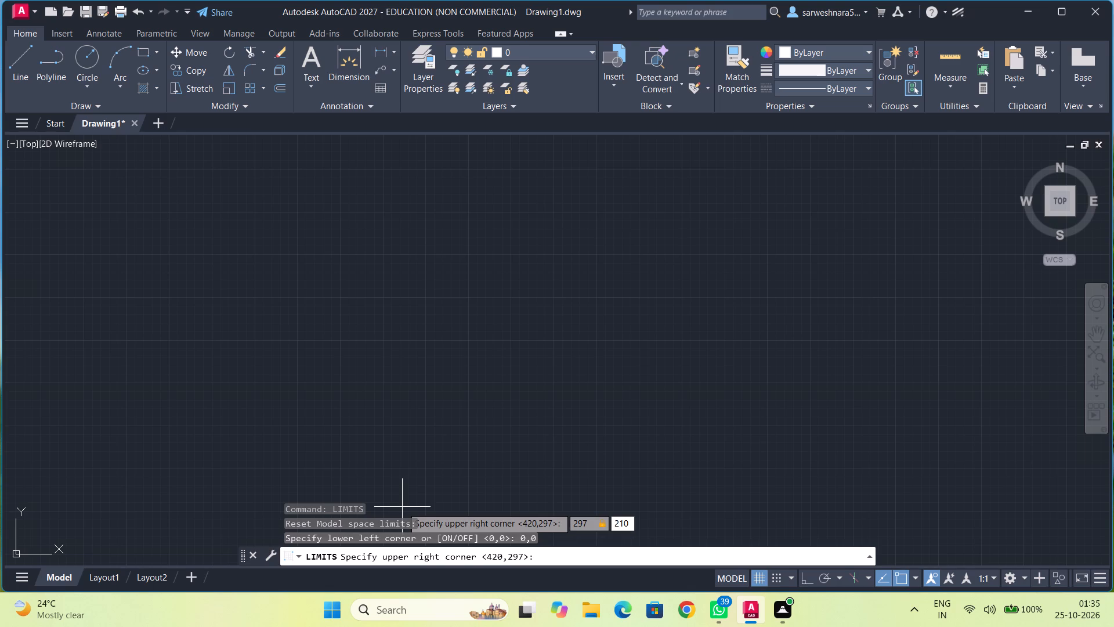
key("Return")
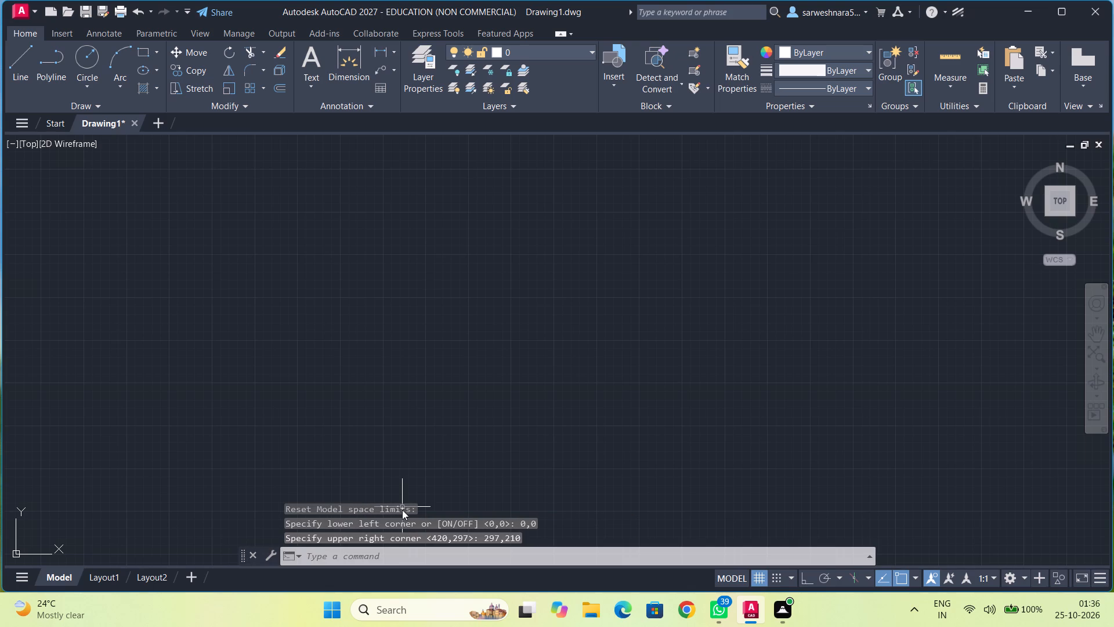
Draw a rectangle 30 wide and 40 high as the outer boundary.
type("zoom")
key("Return")
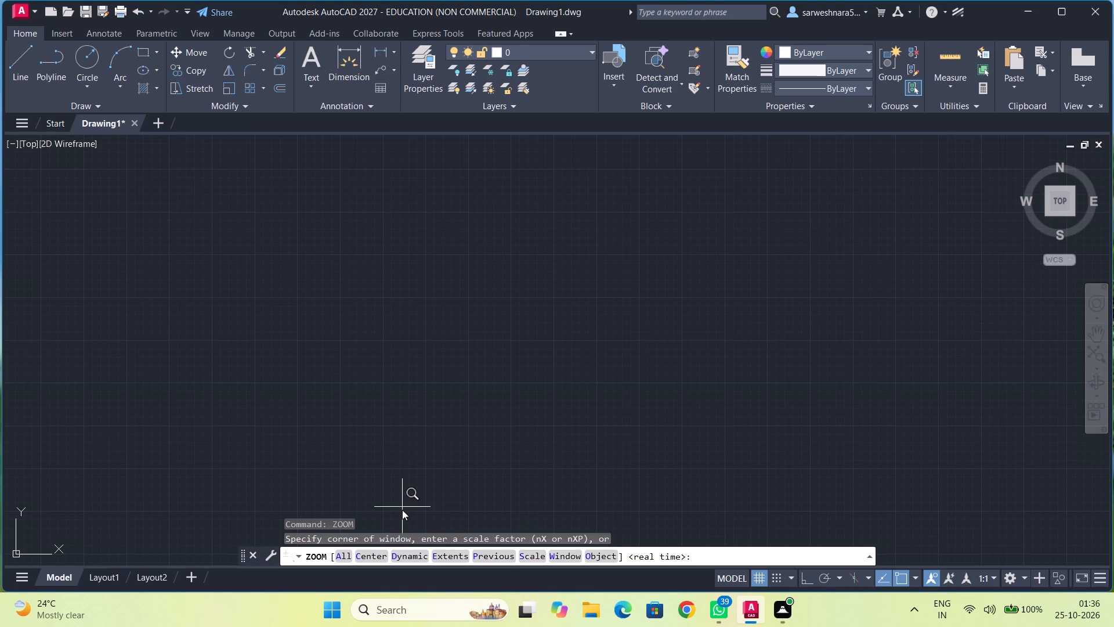
type("all")
key("Return")
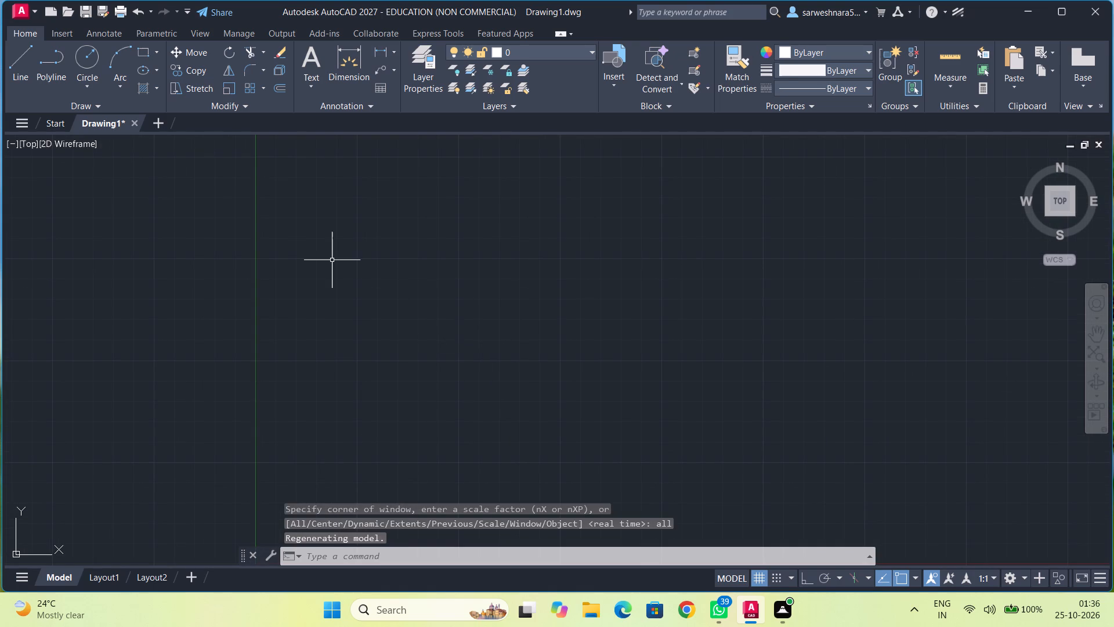
left_click(146, 50)
left_click(383, 198)
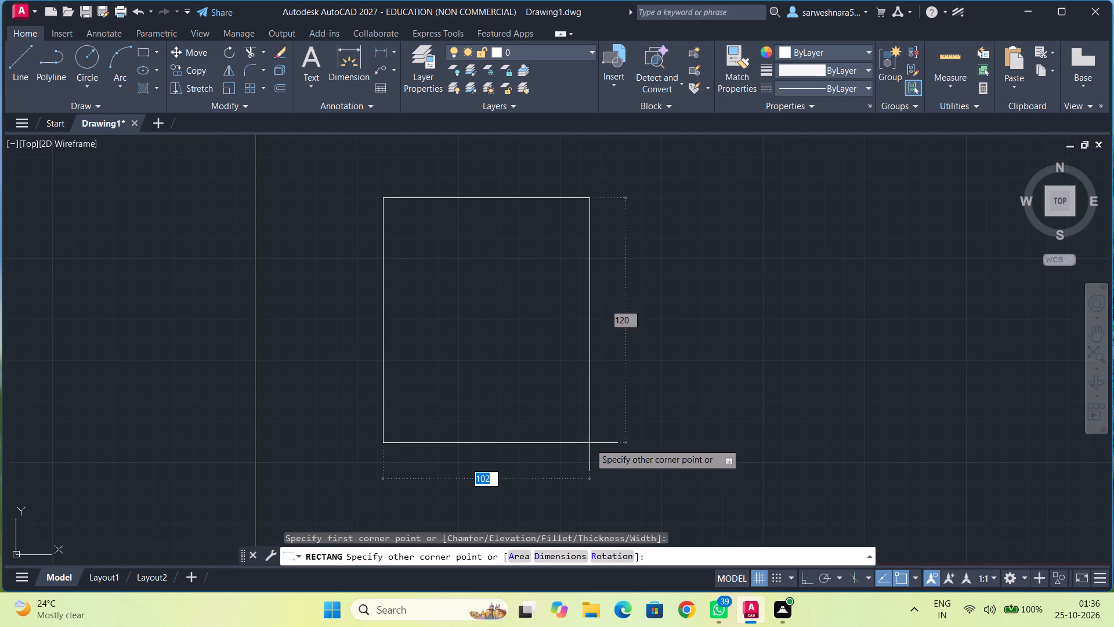
type("30")
key("comma")
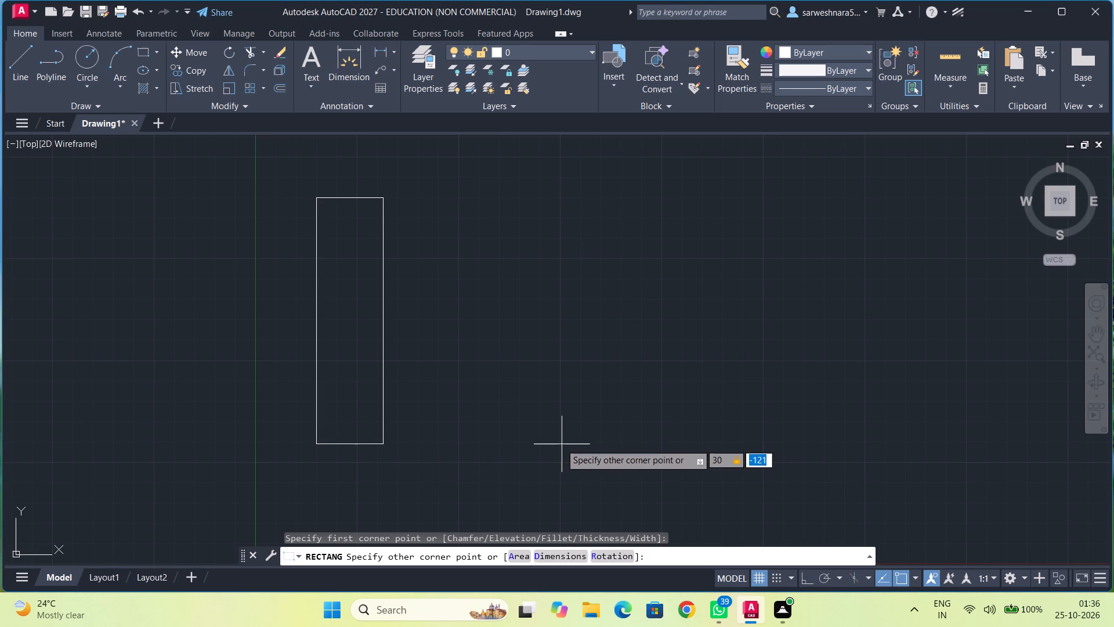
type("40")
key("Return")
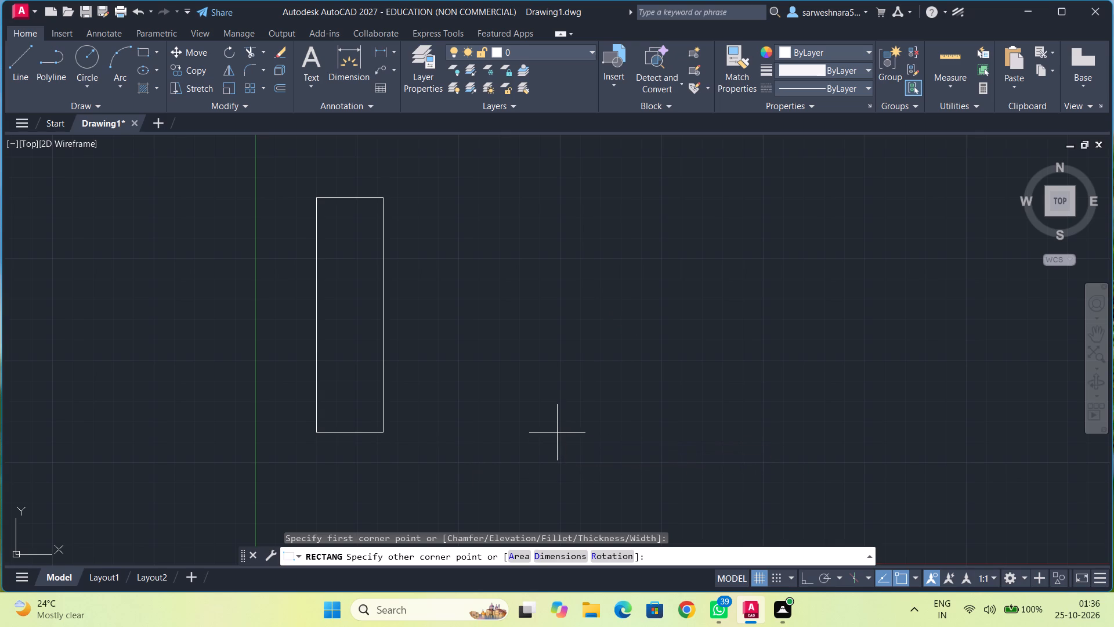
Offset the 30 by 40 rectangle inward by 0.375 to form the wall thickness.
middle_click_drag(479, 220, 452, 401)
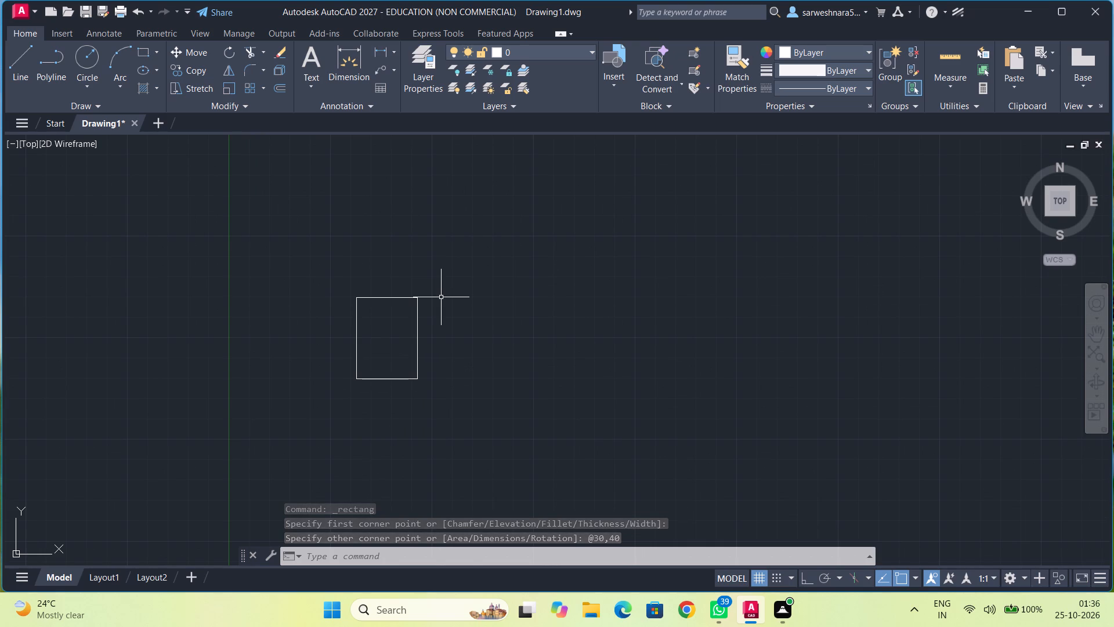
scroll(454, 327, "up", 2)
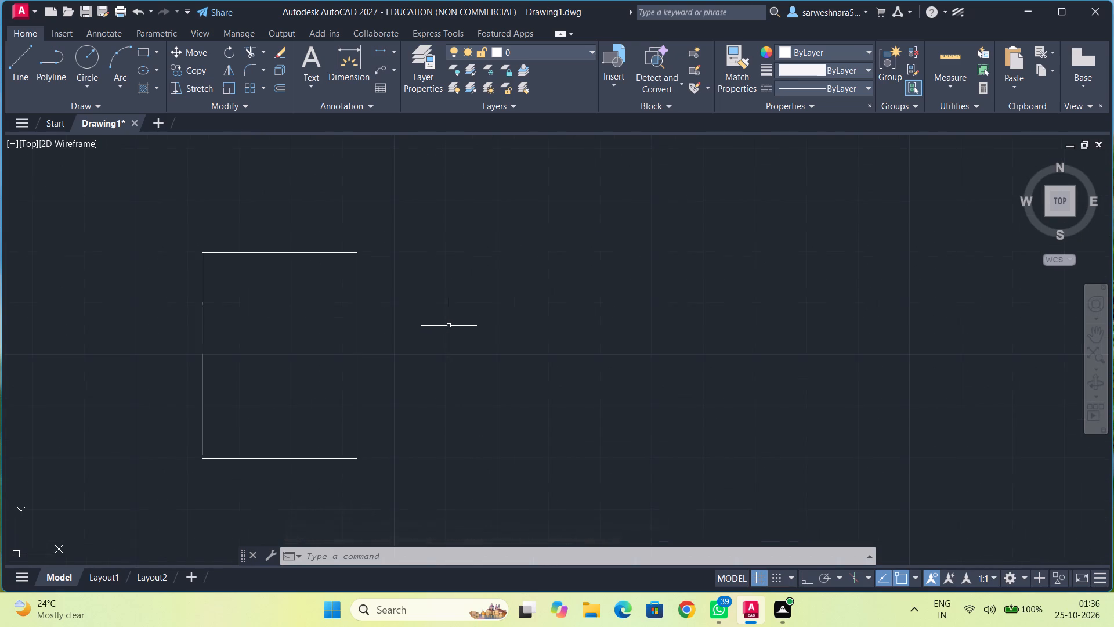
middle_click_drag(449, 326, 523, 325)
scroll(444, 312, "up", 1)
left_click(273, 89)
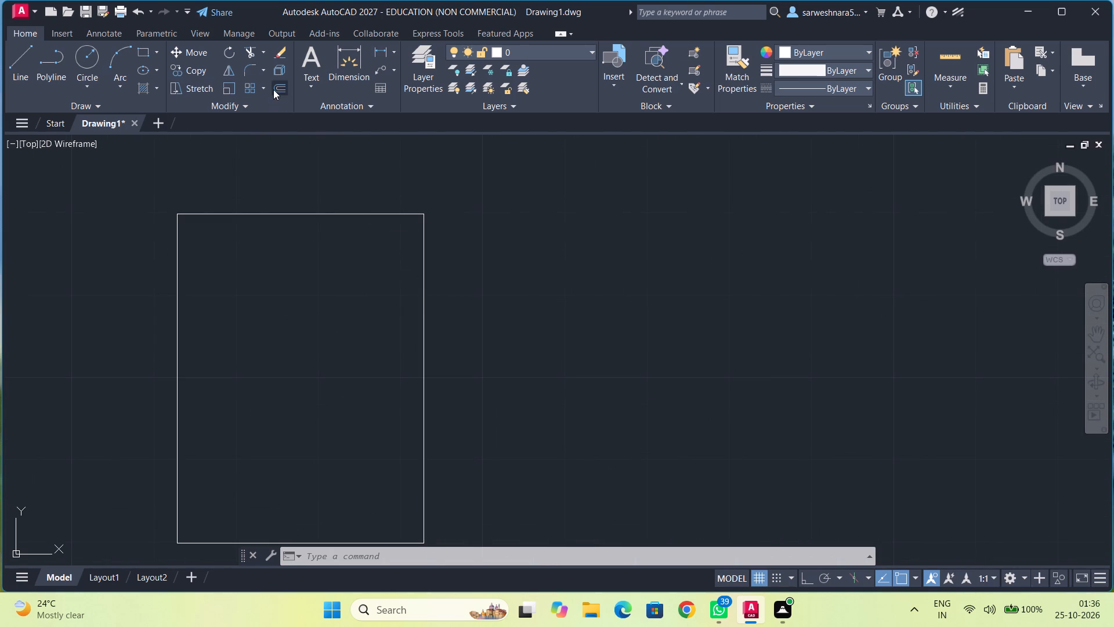
type("0.375")
key("Return")
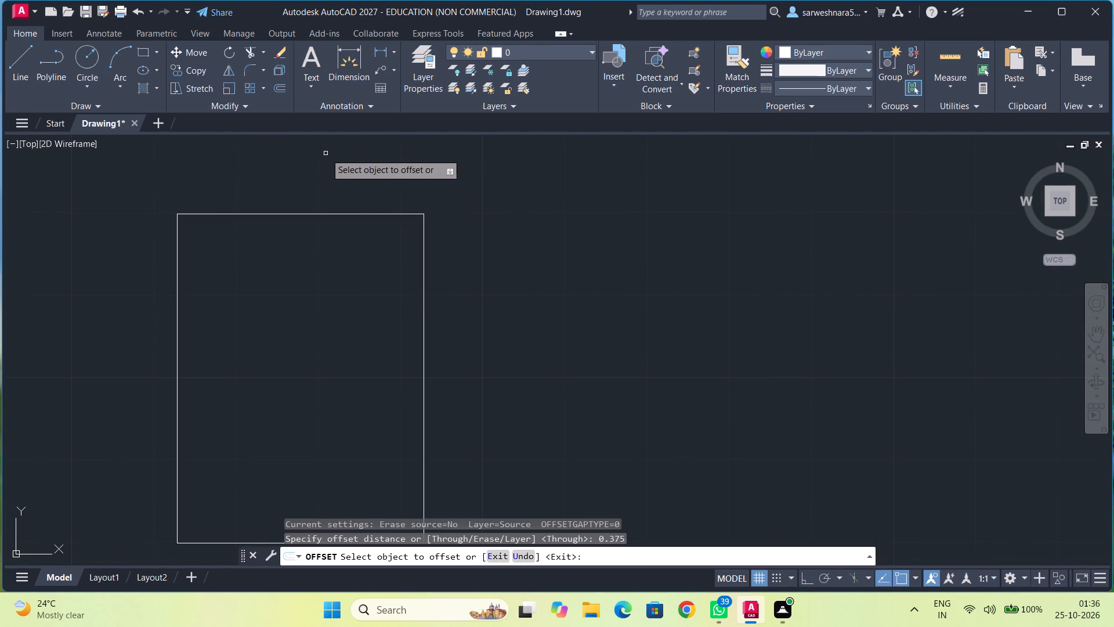
left_click(366, 212)
left_click(356, 235)
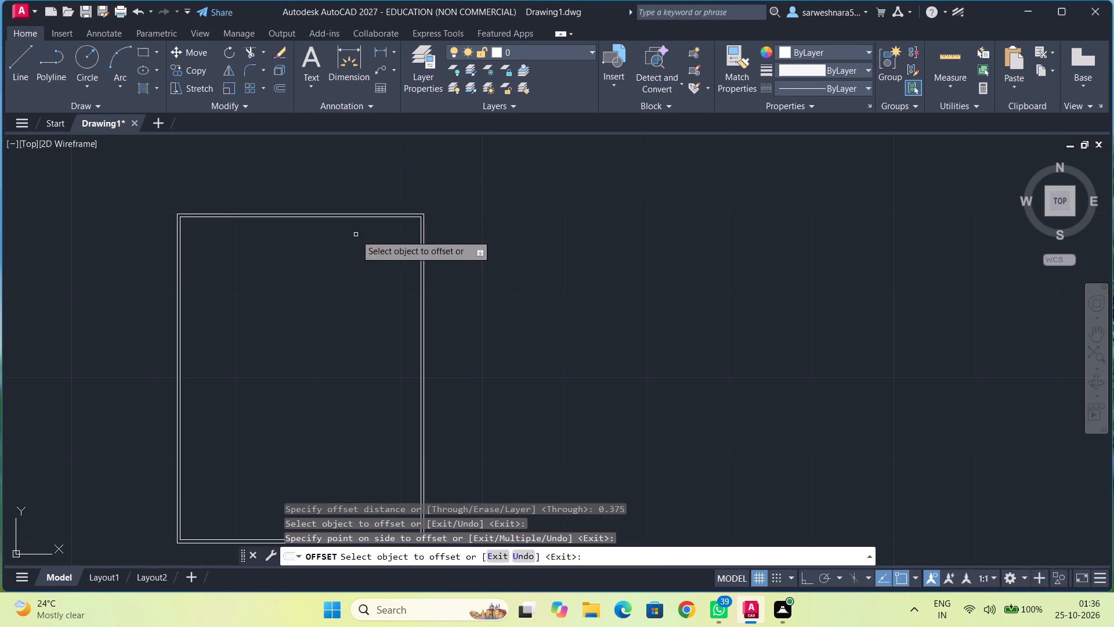
With Ortho on, draw the first room's lines from the inner rectangle's upper-left corner: 12 across, 9.5 down, and 12 back to the wall.
scroll(220, 250, "up", 2)
middle_click_drag(213, 253, 197, 292)
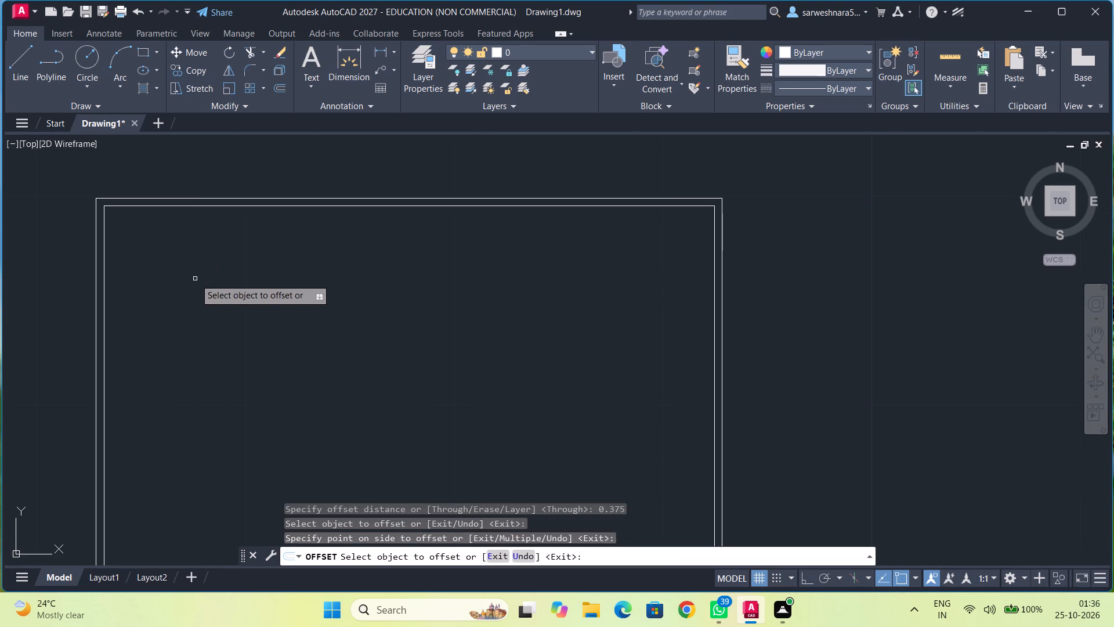
left_click(16, 67)
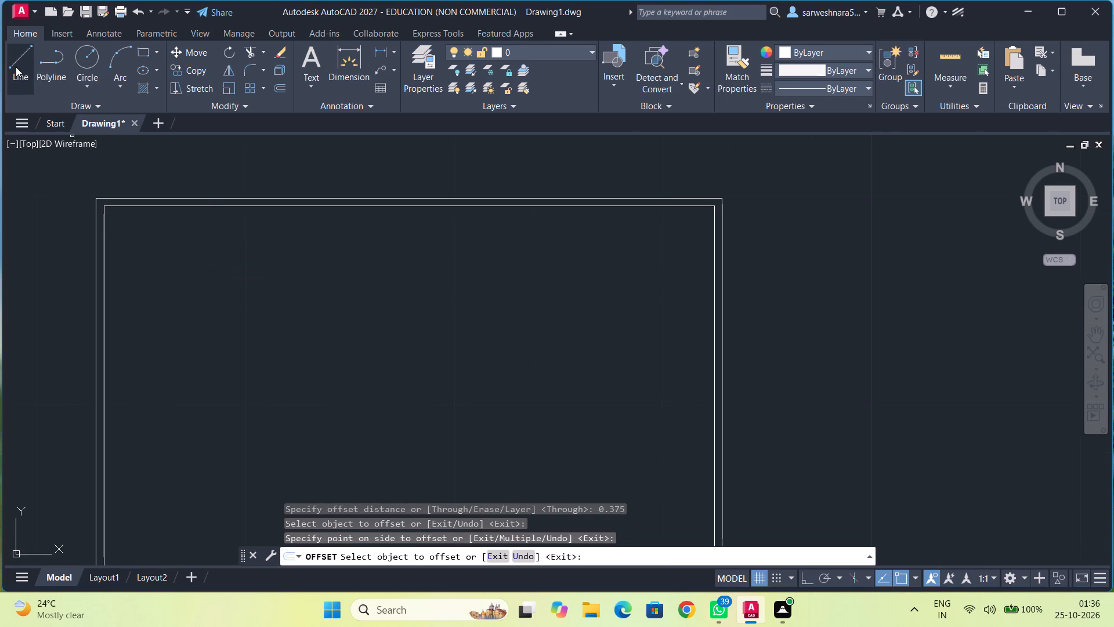
left_click(95, 197)
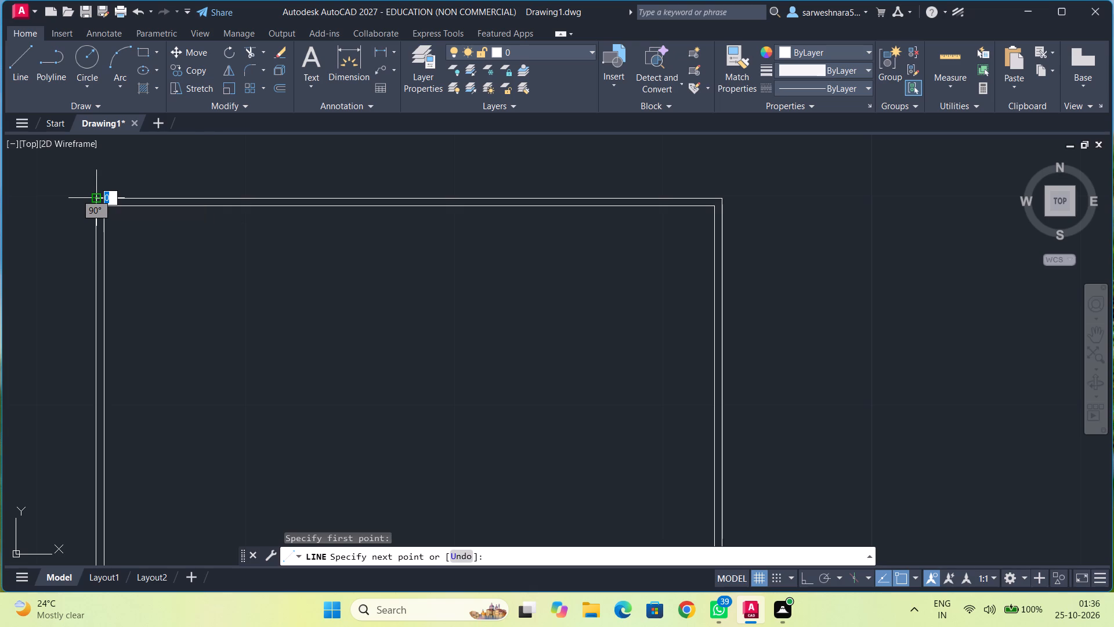
left_click(23, 79)
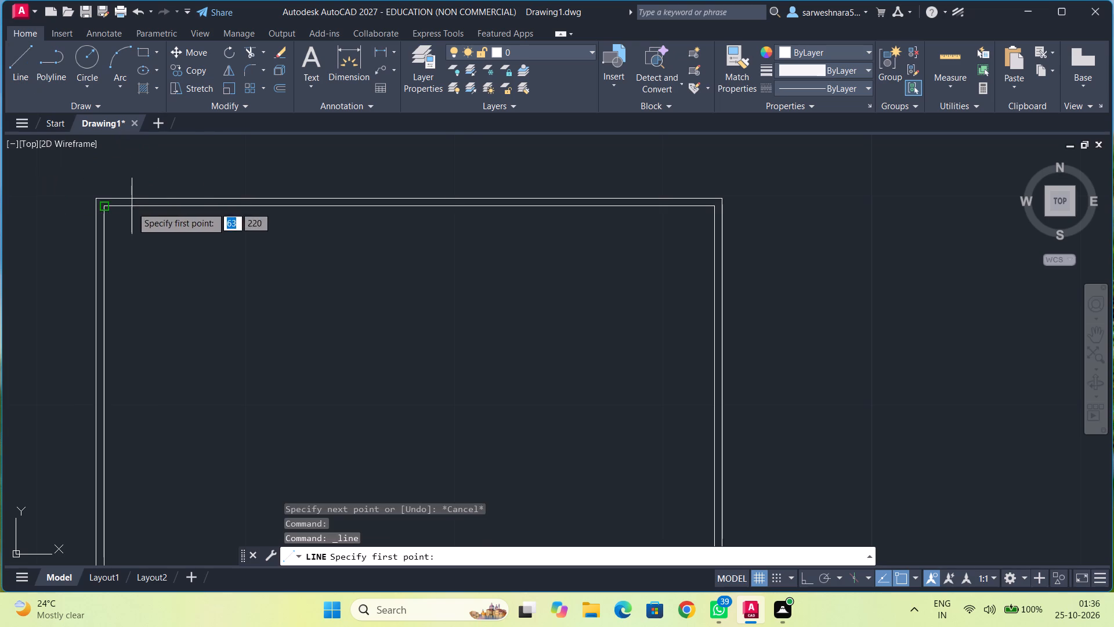
left_click(100, 207)
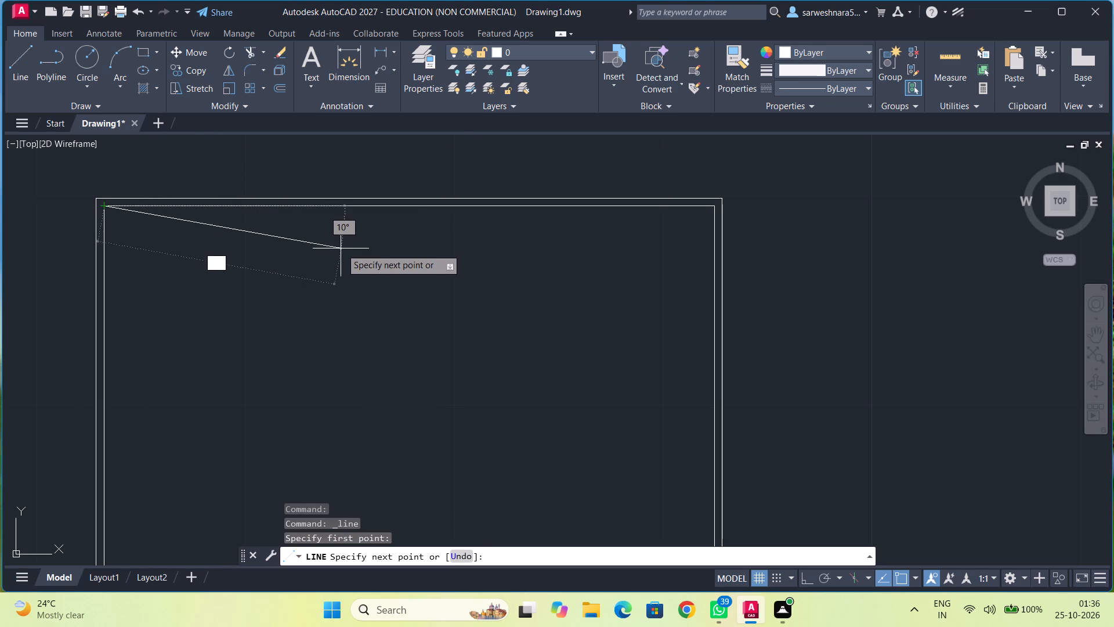
key("F8")
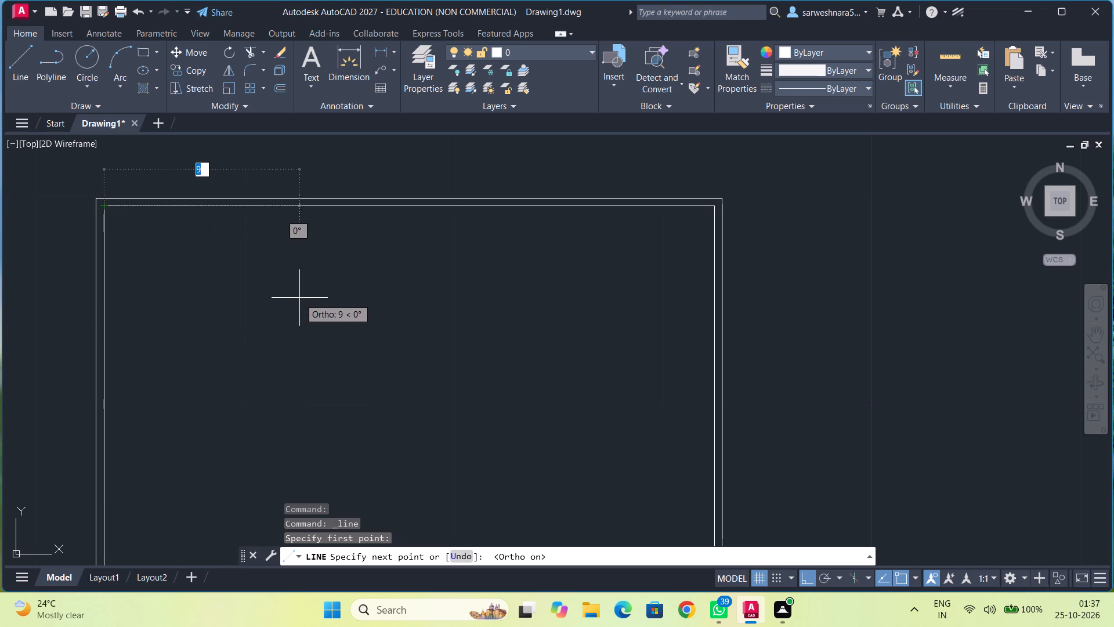
type("12")
key("Return")
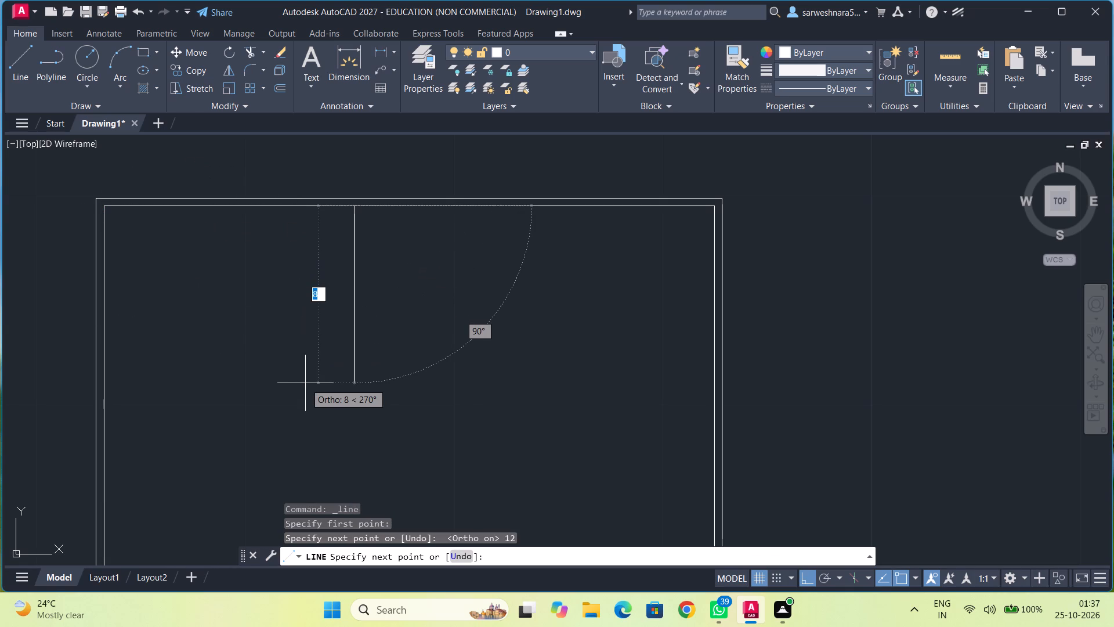
type("9.")
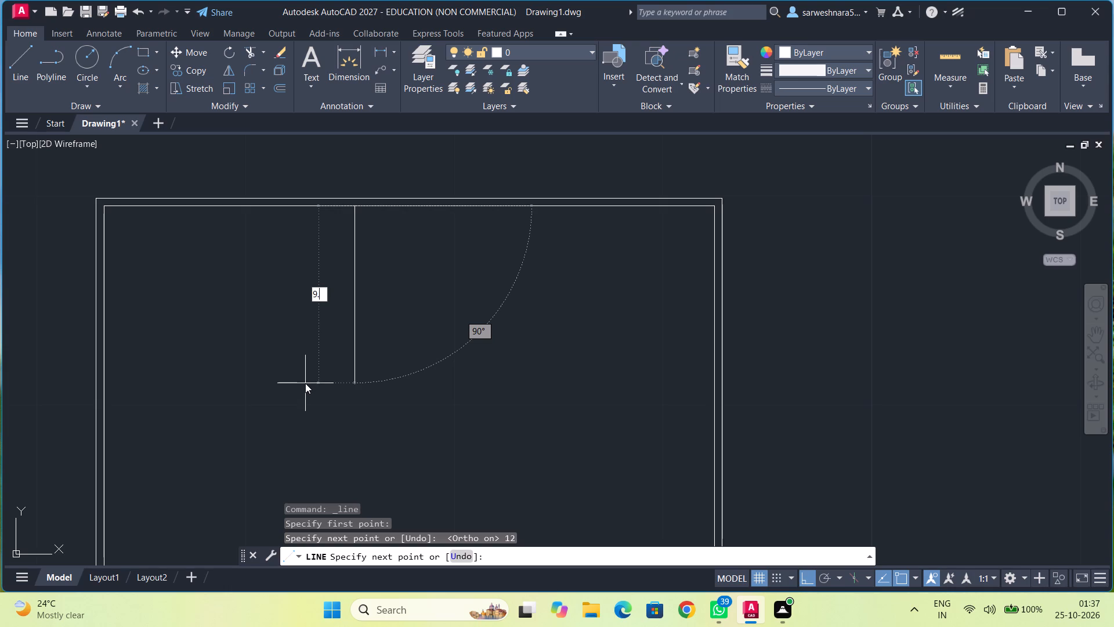
key("5")
key("Return")
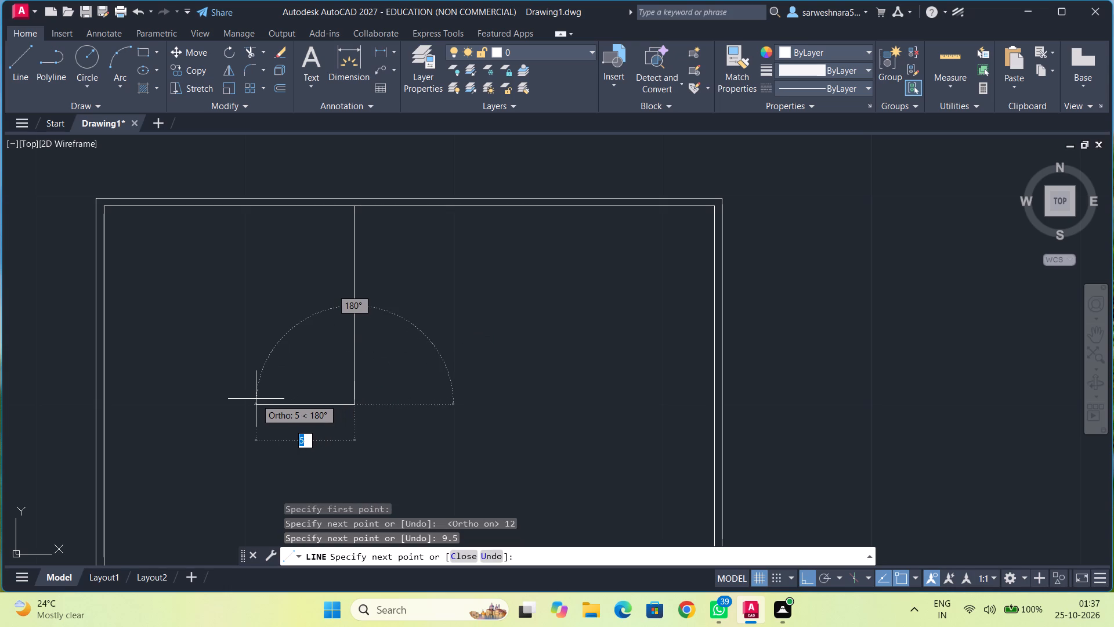
type("12")
key("Return")
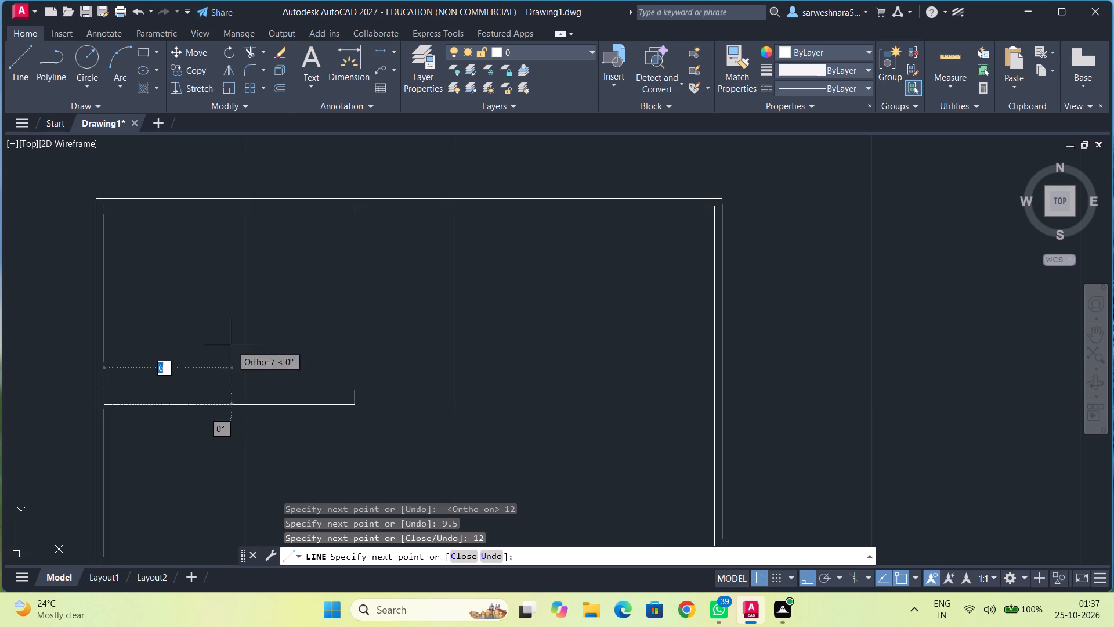
Offset the first room's right and bottom lines outward by 0.375 to form its interior walls.
left_click(284, 88)
type("0.375")
key("Return")
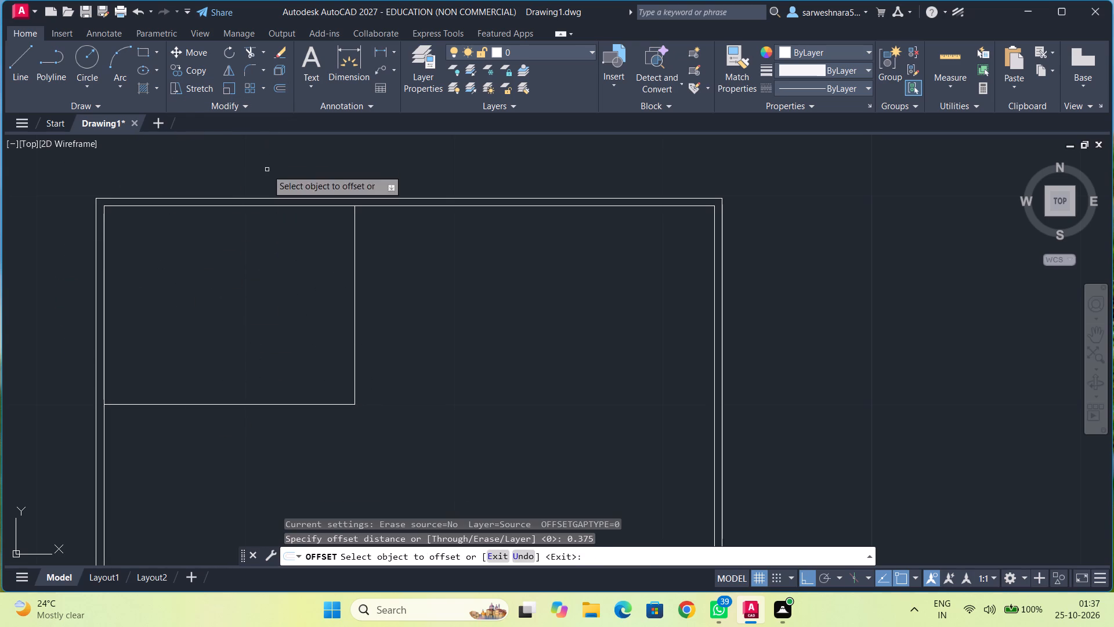
left_click(355, 246)
left_click(379, 248)
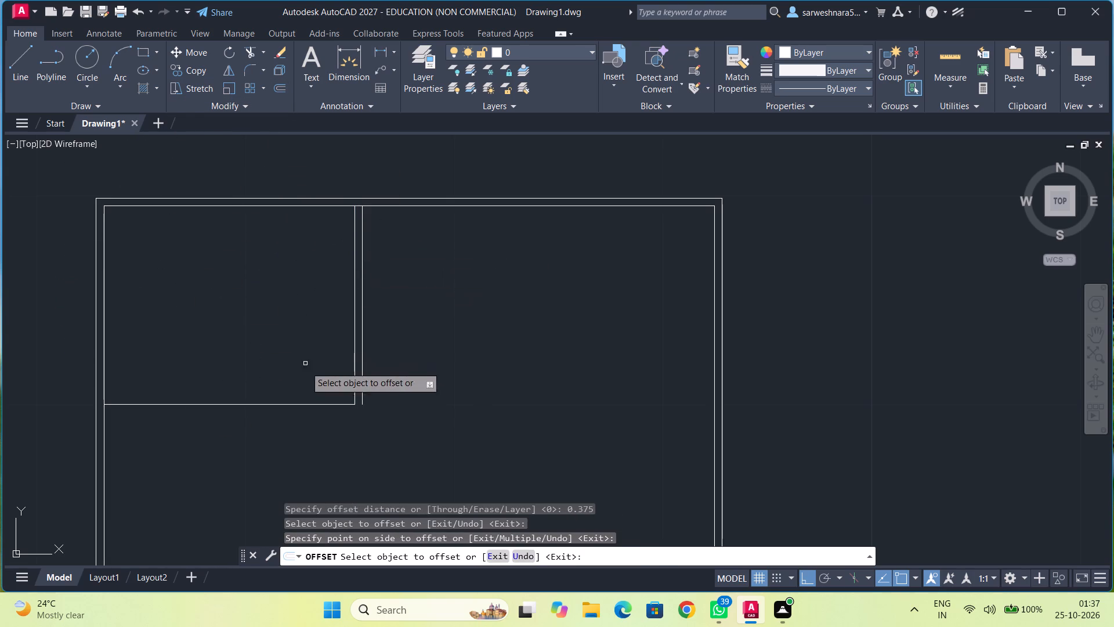
left_click(308, 404)
left_click(309, 419)
Draw the second room below the first from the inner left wall: 12 across, 9.25 down, and 12 back to the wall.
scroll(328, 420, "down", 1)
middle_click_drag(328, 416, 314, 243)
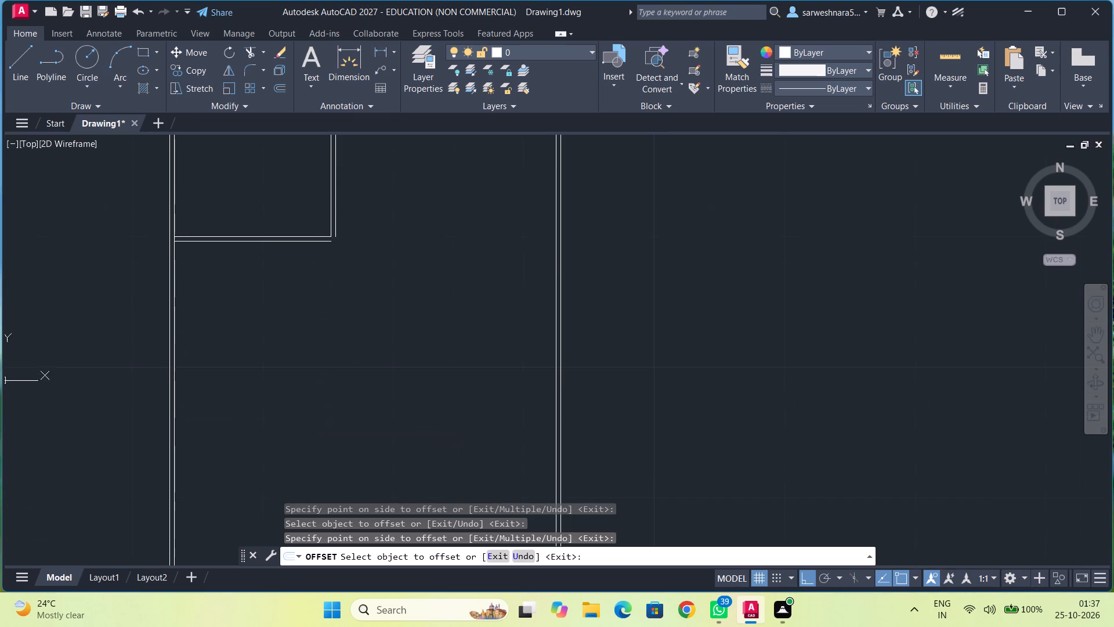
left_click(14, 76)
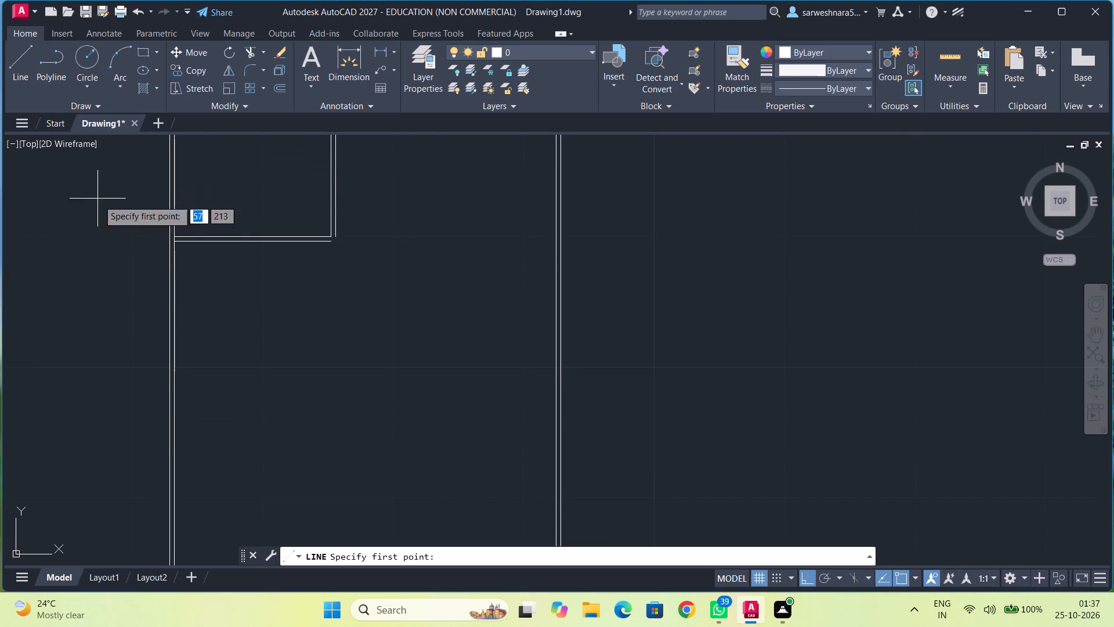
left_click(176, 239)
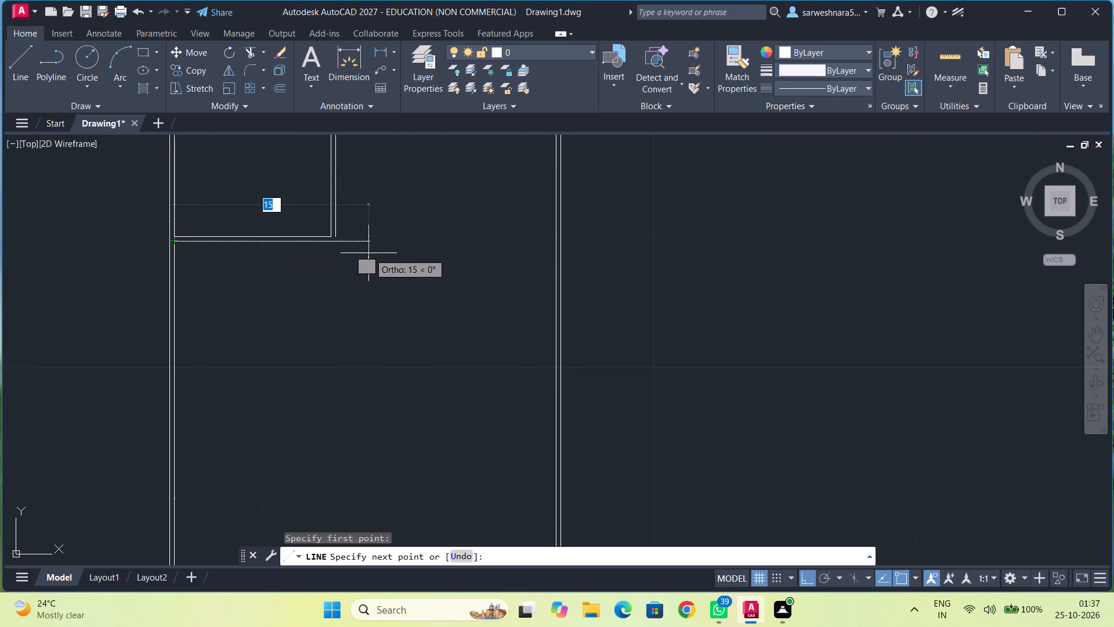
type("12")
key("Return")
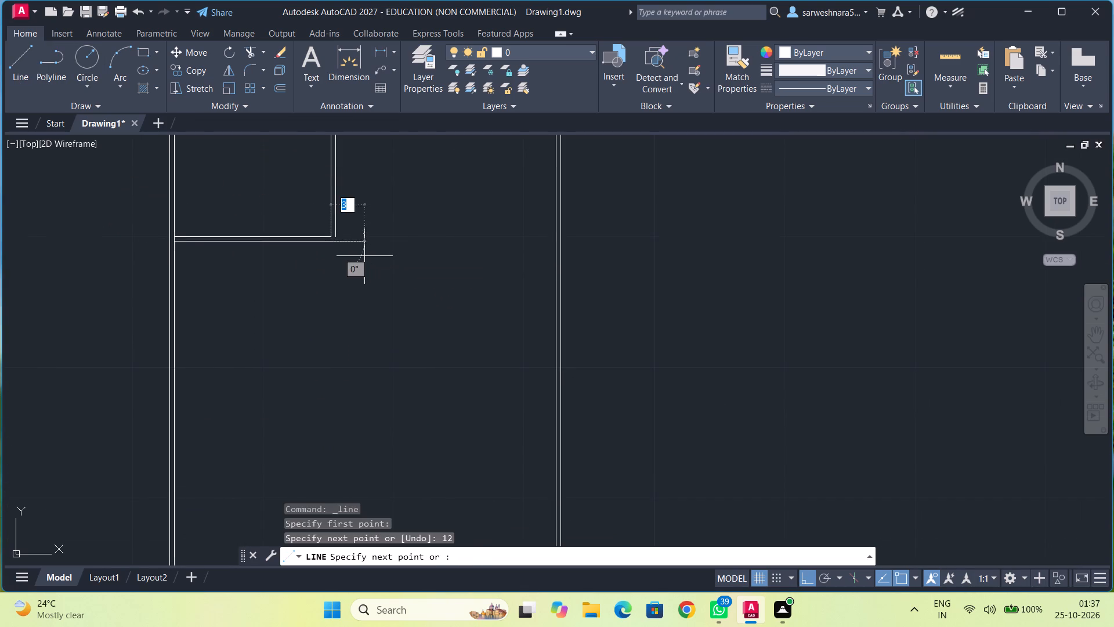
type("9.25")
key("Return")
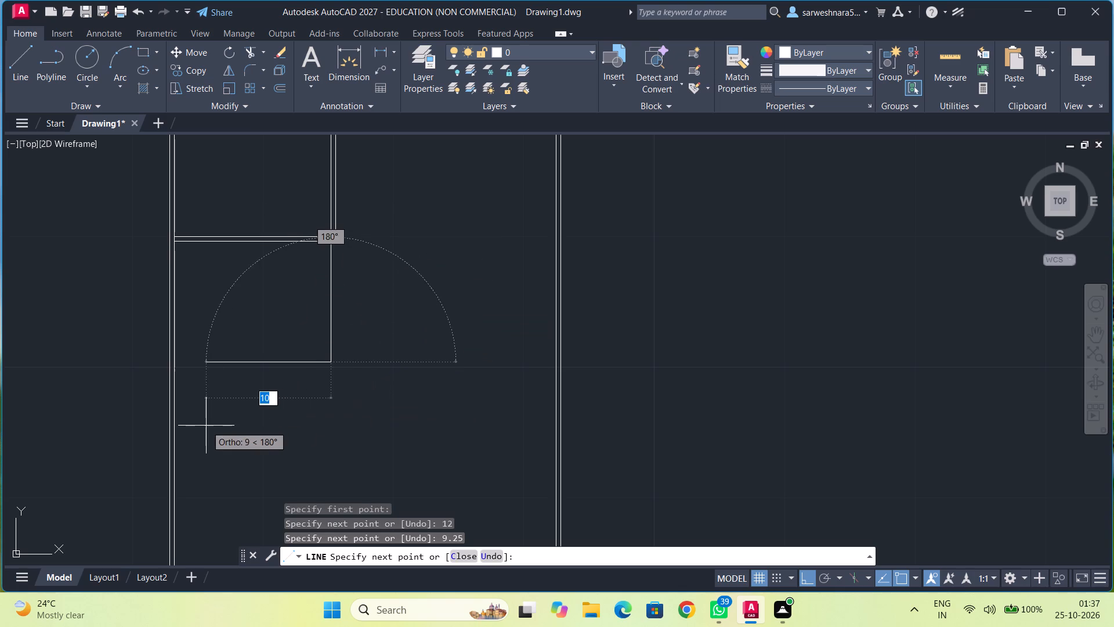
type("12")
key("Return")
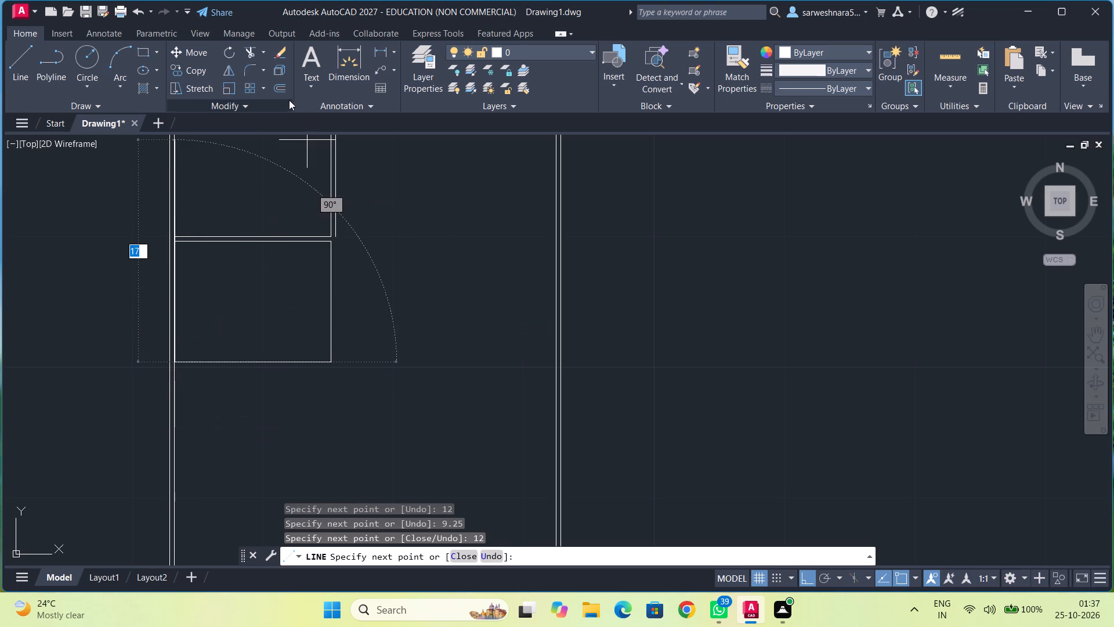
Offset the second room's right and bottom lines outward by 0.375 to form its interior walls.
left_click(284, 93)
type("0.375")
key("Return")
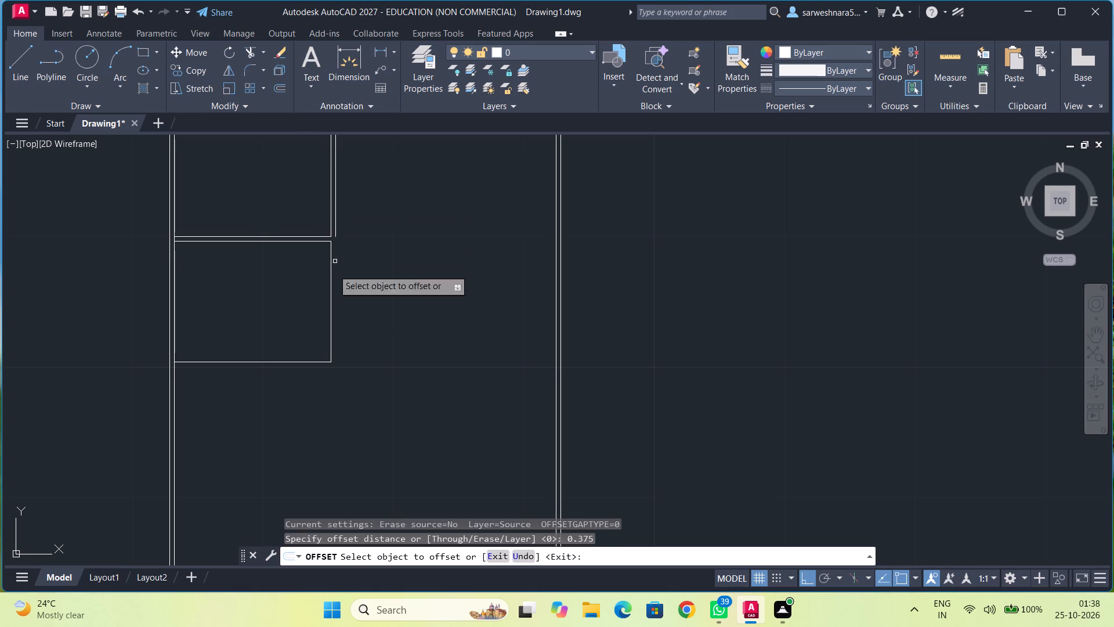
left_click(331, 286)
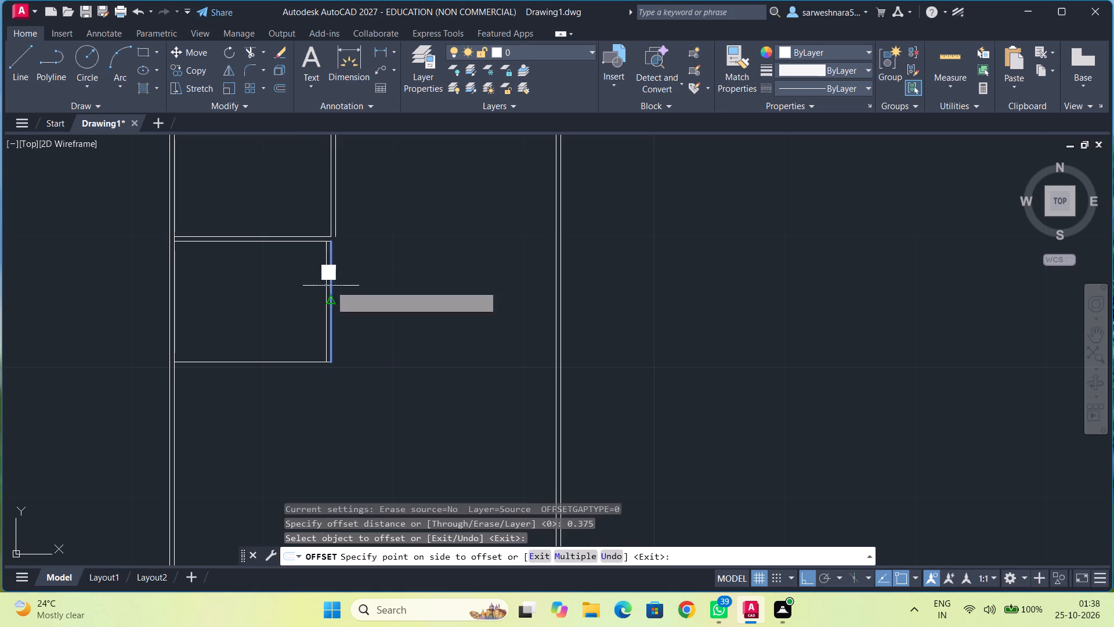
left_click(346, 285)
left_click(309, 363)
left_click(309, 384)
Draw the third room below the second from the inner left wall: 12 across, 9.25 down, and 12 back to the wall.
middle_click_drag(303, 365, 299, 330)
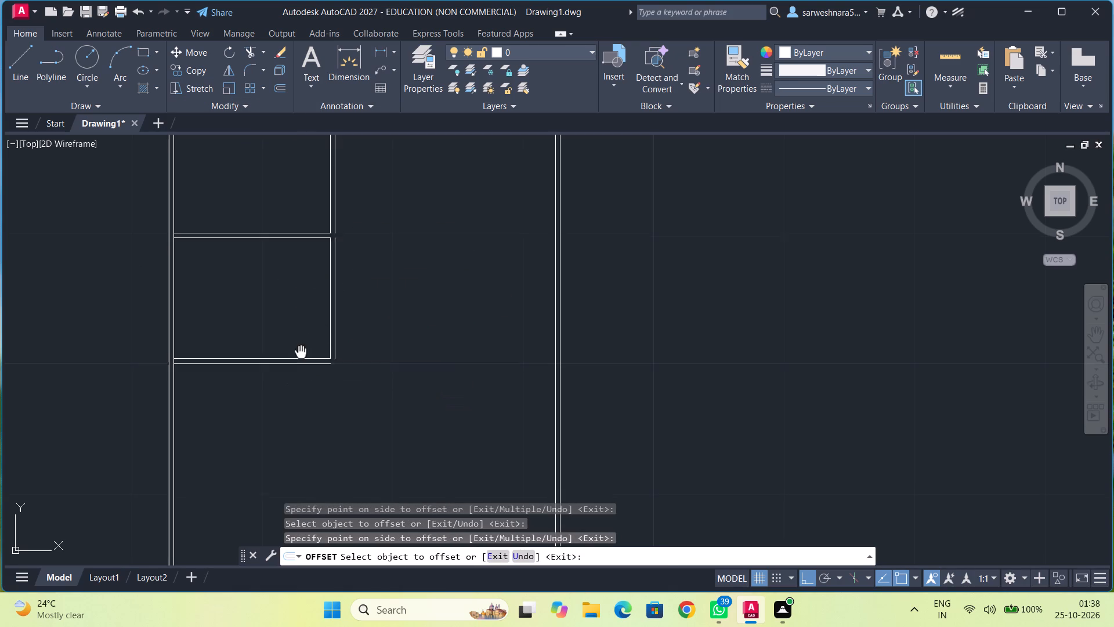
middle_click_drag(299, 330, 294, 232)
left_click(20, 67)
scroll(196, 239, "up", 1)
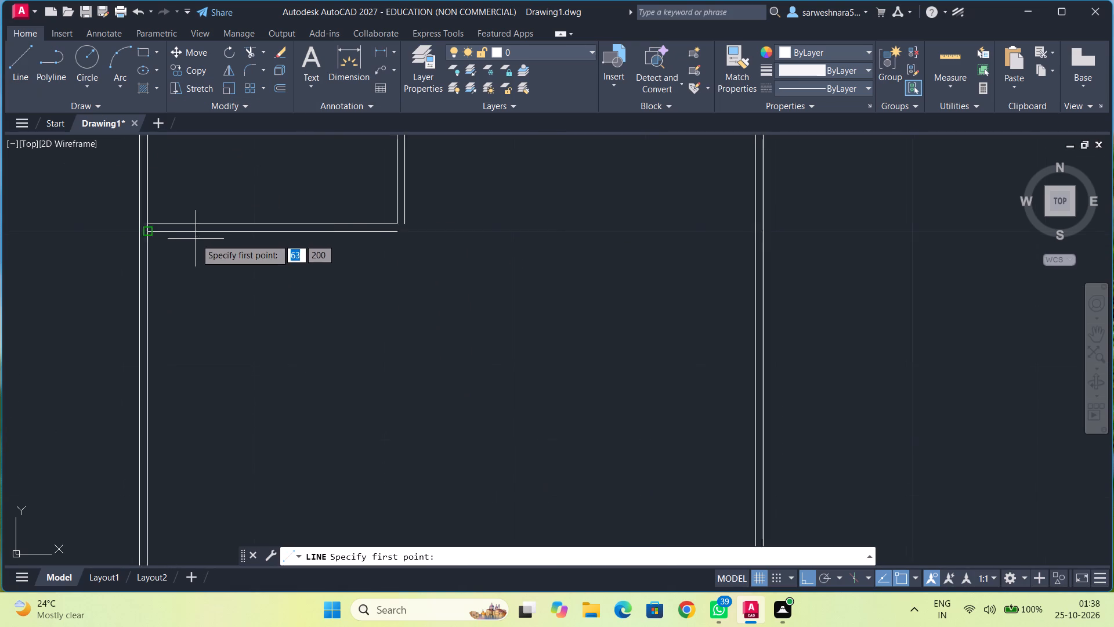
scroll(196, 239, "up", 1)
left_click(116, 229)
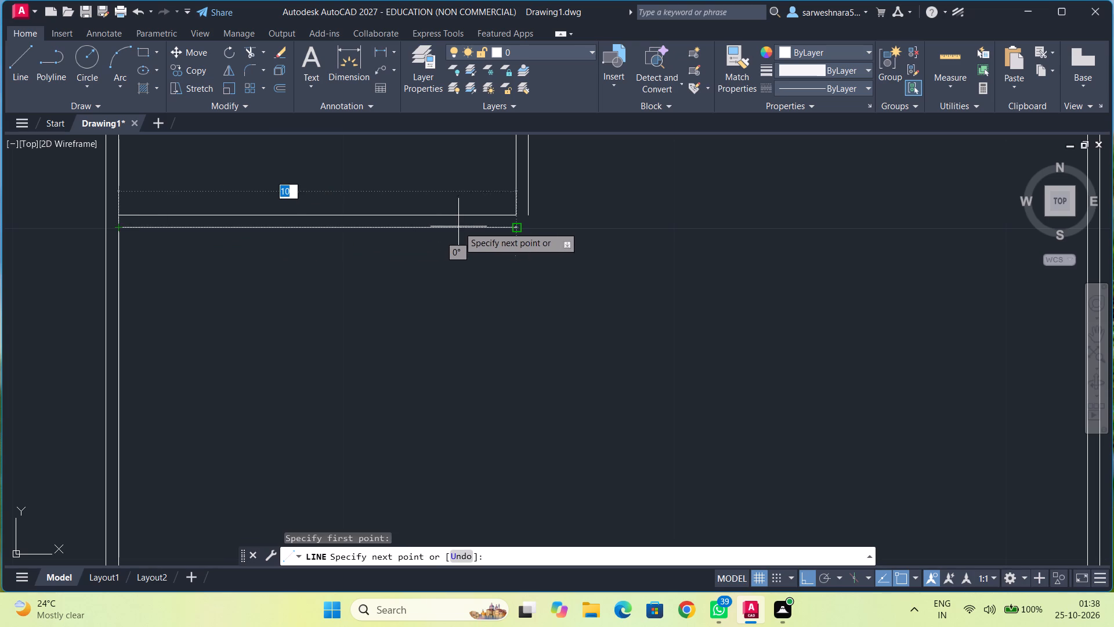
type("12")
key("Return")
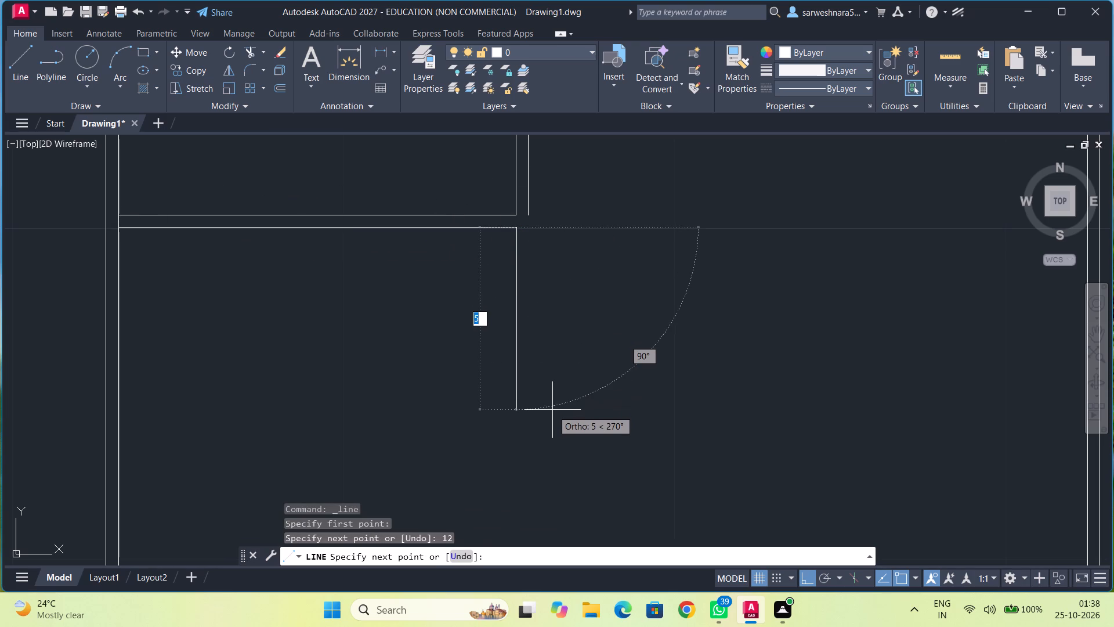
type("9.25")
key("Return")
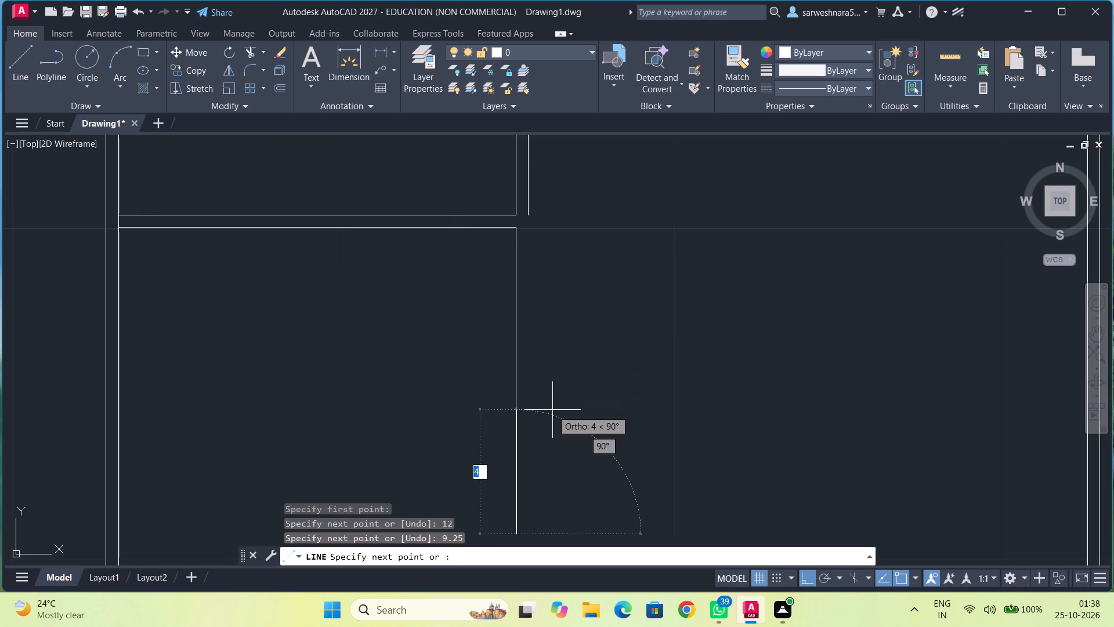
scroll(320, 453, "down", 1)
middle_click_drag(320, 453, 298, 337)
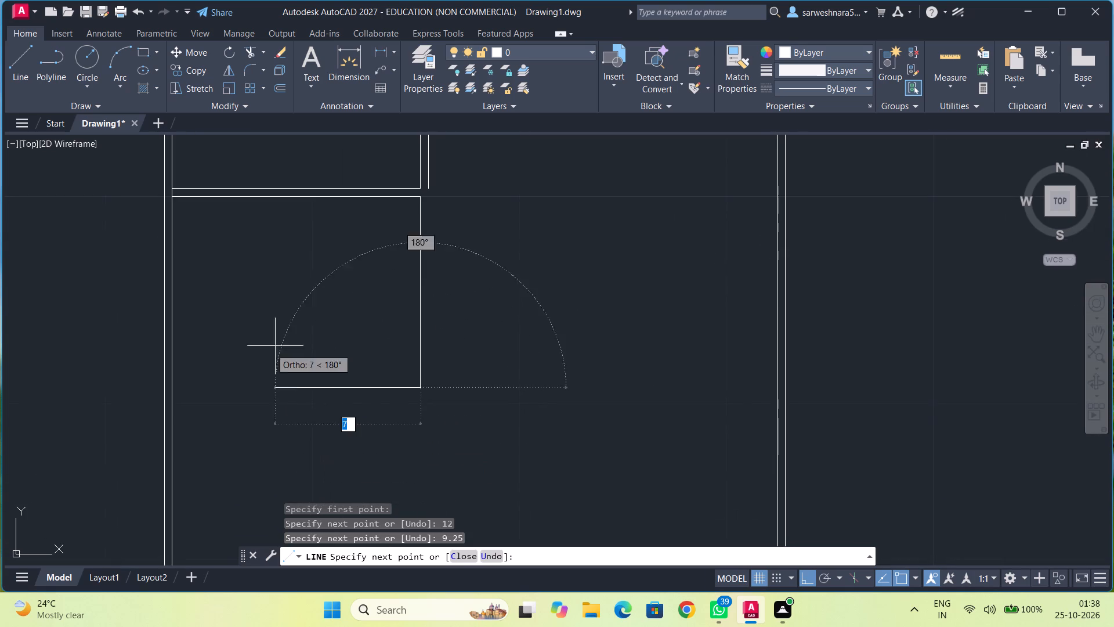
type("12")
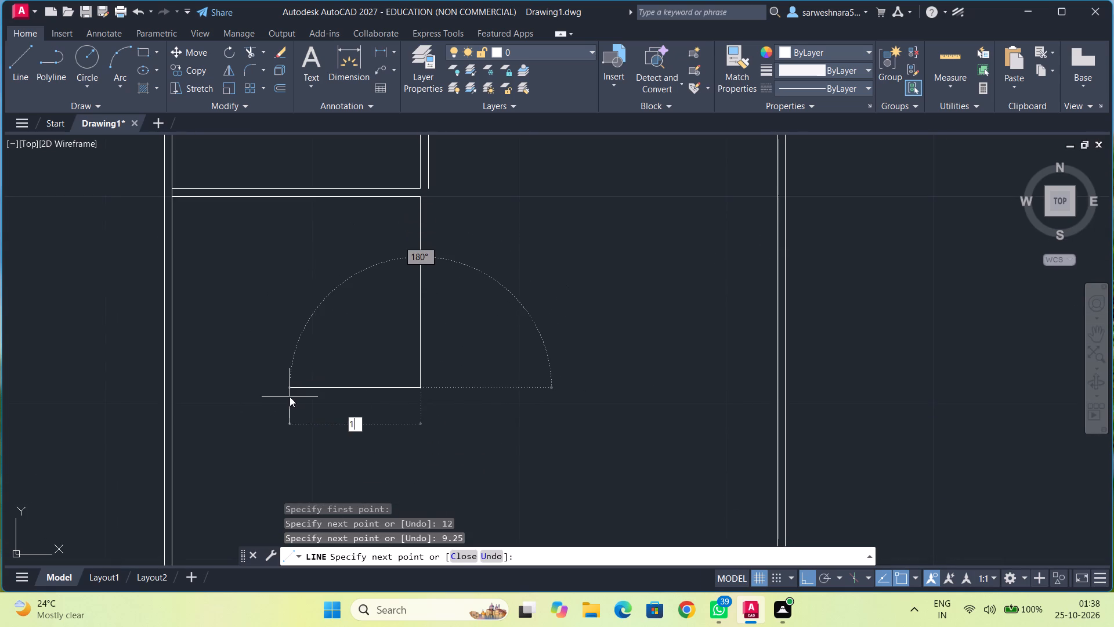
key("Return")
Offset the third room's right and bottom lines outward by 0.375 to form its interior walls.
left_click(279, 84)
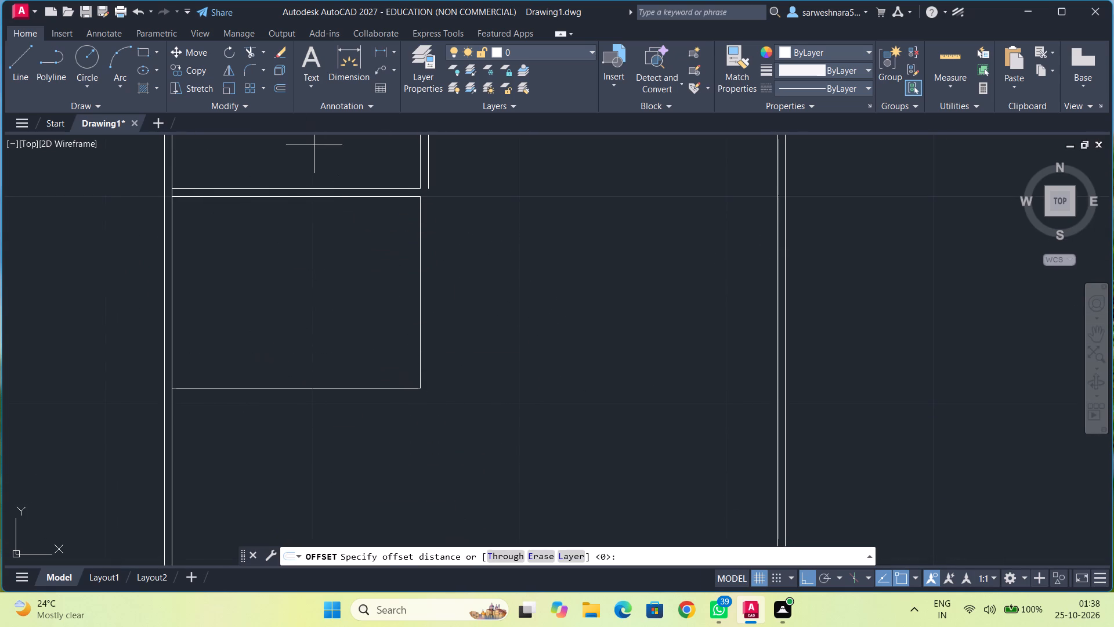
type("0.375")
key("Return")
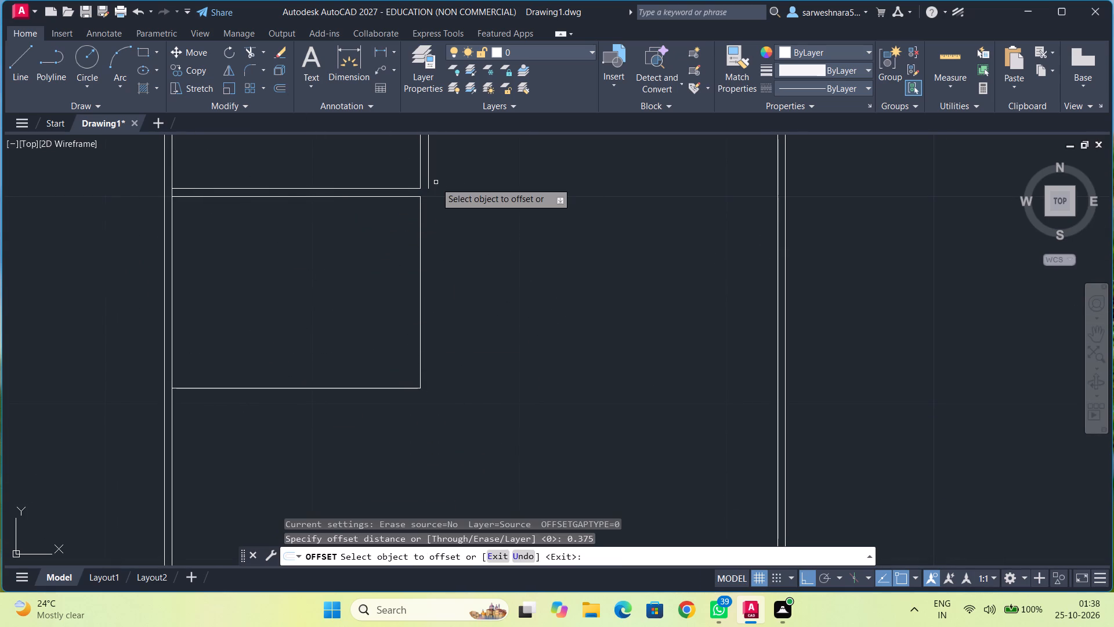
left_click(419, 273)
left_click(440, 275)
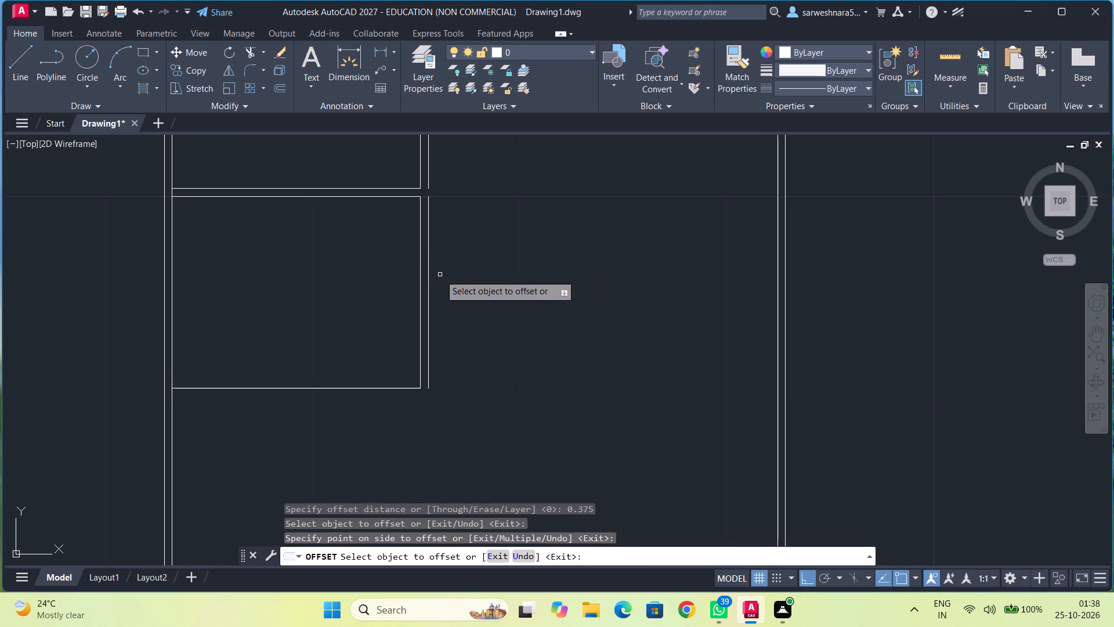
left_click(390, 387)
left_click(388, 409)
Draw the fourth room below the third: along the dividing wall's lower line to its end, then 11 down across the bottom outer wall.
middle_click_drag(385, 409, 368, 297)
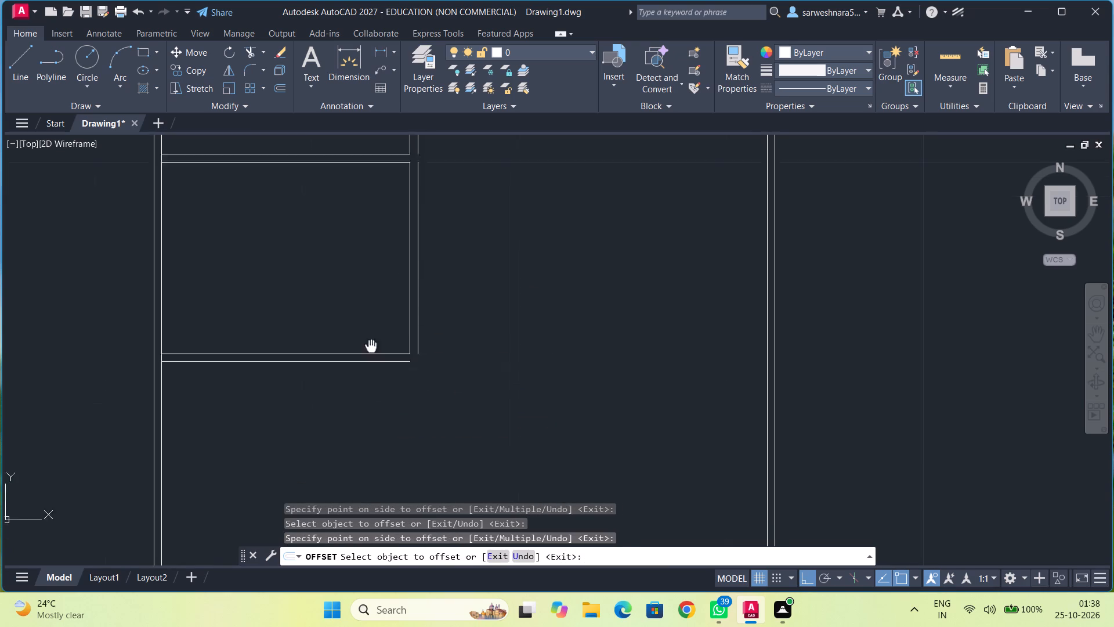
middle_click_drag(368, 297, 365, 229)
left_click(10, 67)
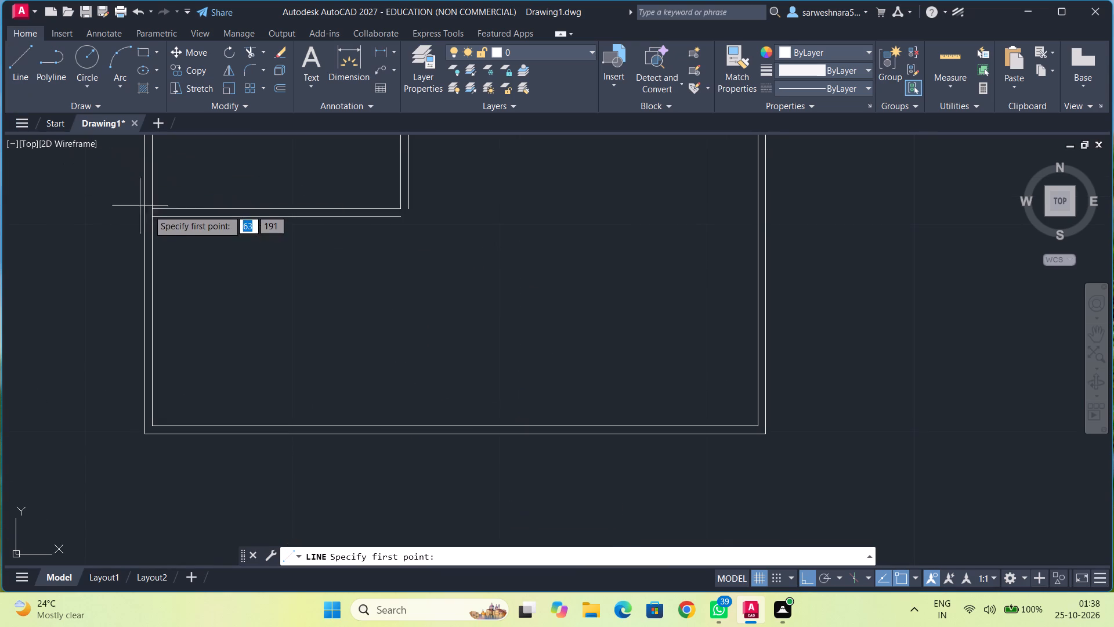
left_click(152, 217)
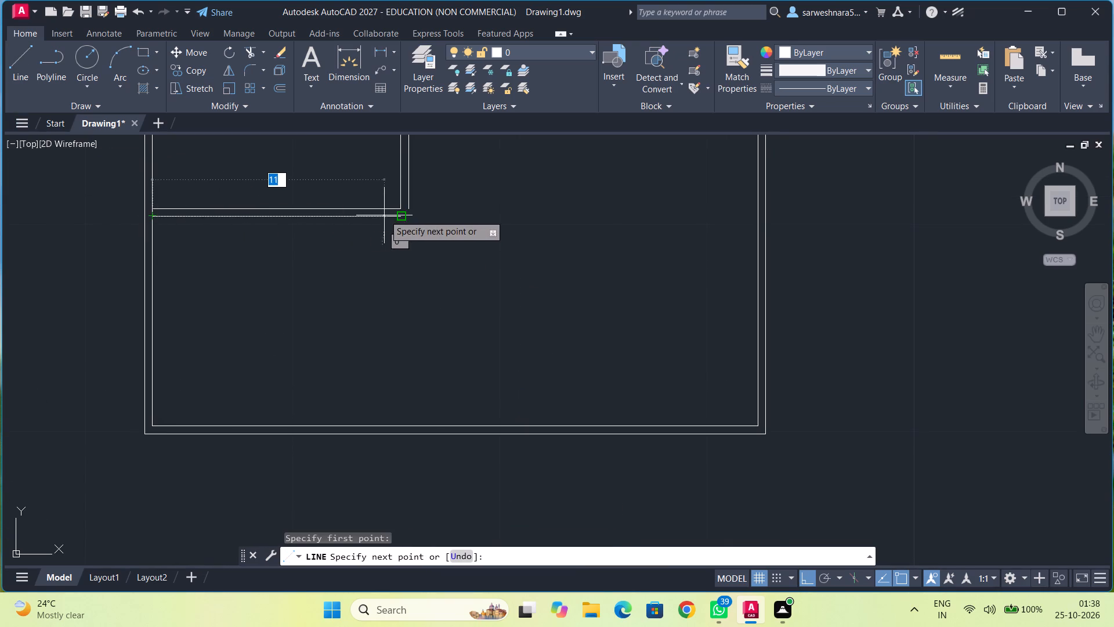
left_click(399, 219)
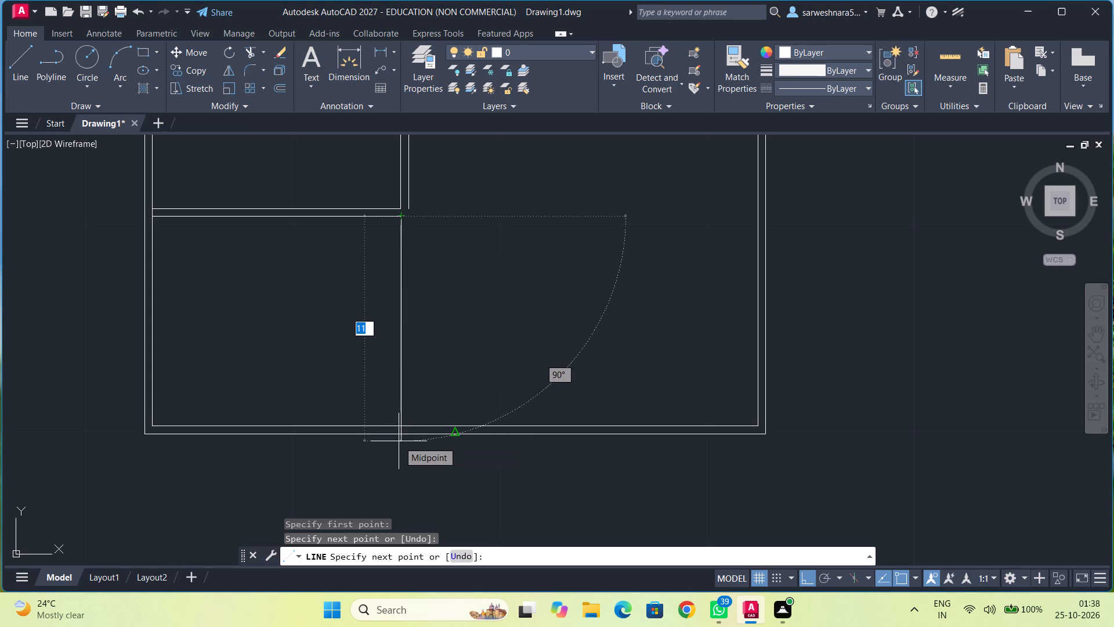
type("11")
key("Return")
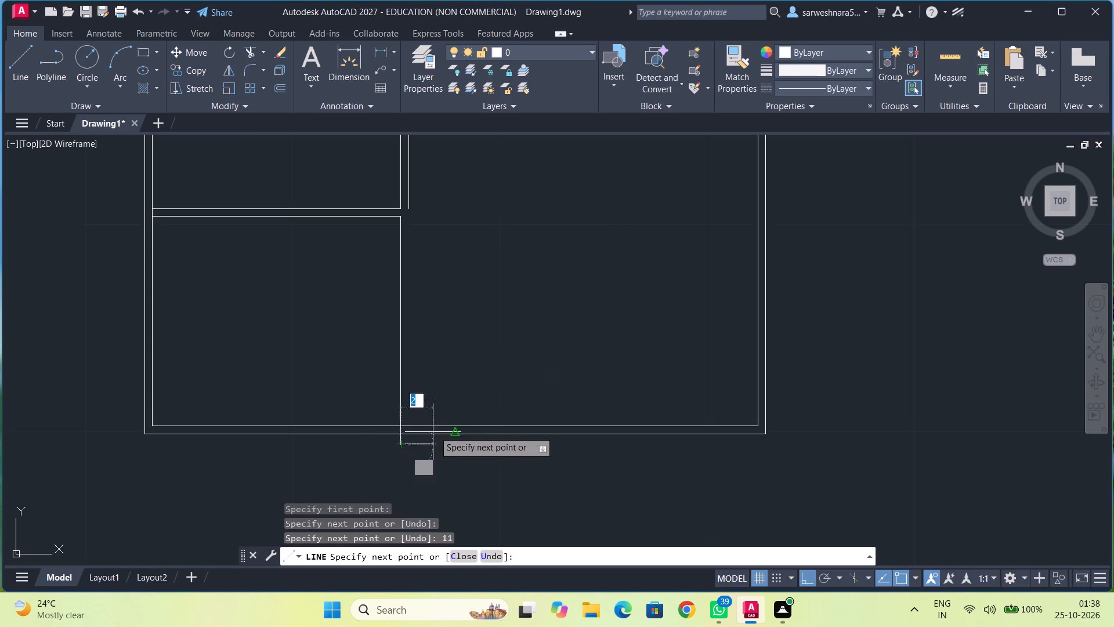
Trim the end of the fourth room's right line that extends beyond the bottom outer wall.
left_click(249, 52)
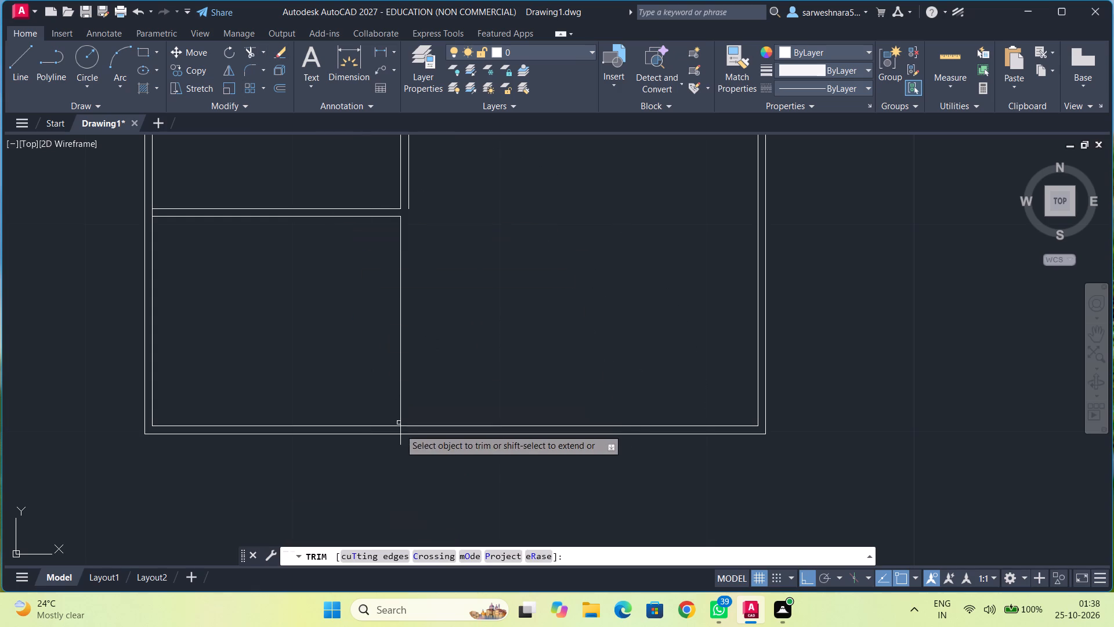
left_click(403, 441)
Offset the fourth room's right line outward by 0.375 to form its interior wall.
left_click(281, 94)
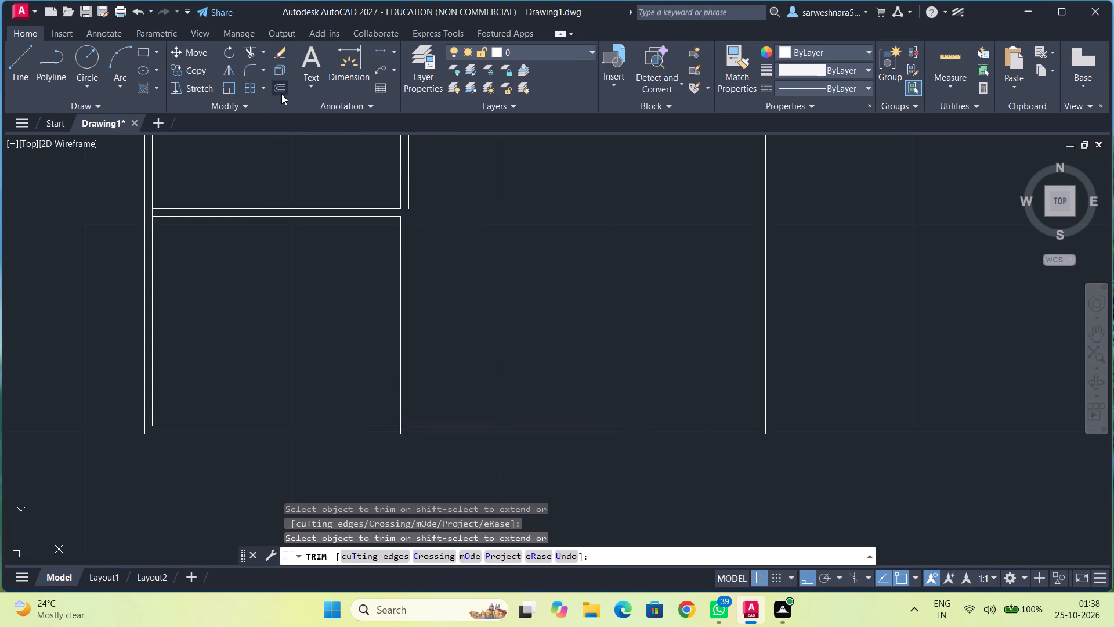
type("0.375")
key("Return")
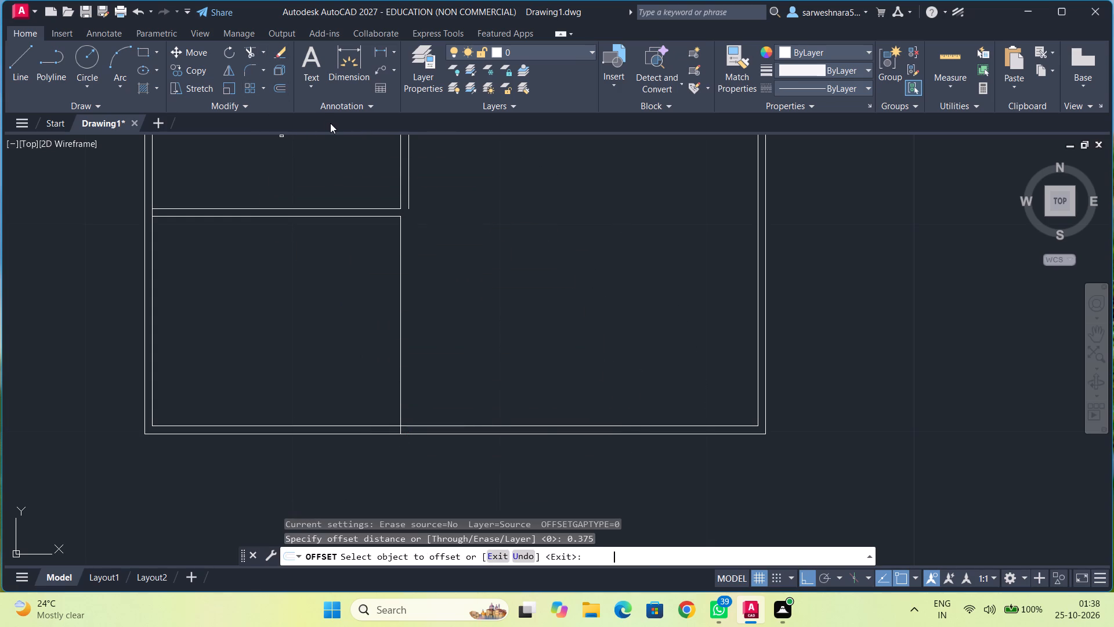
left_click(400, 276)
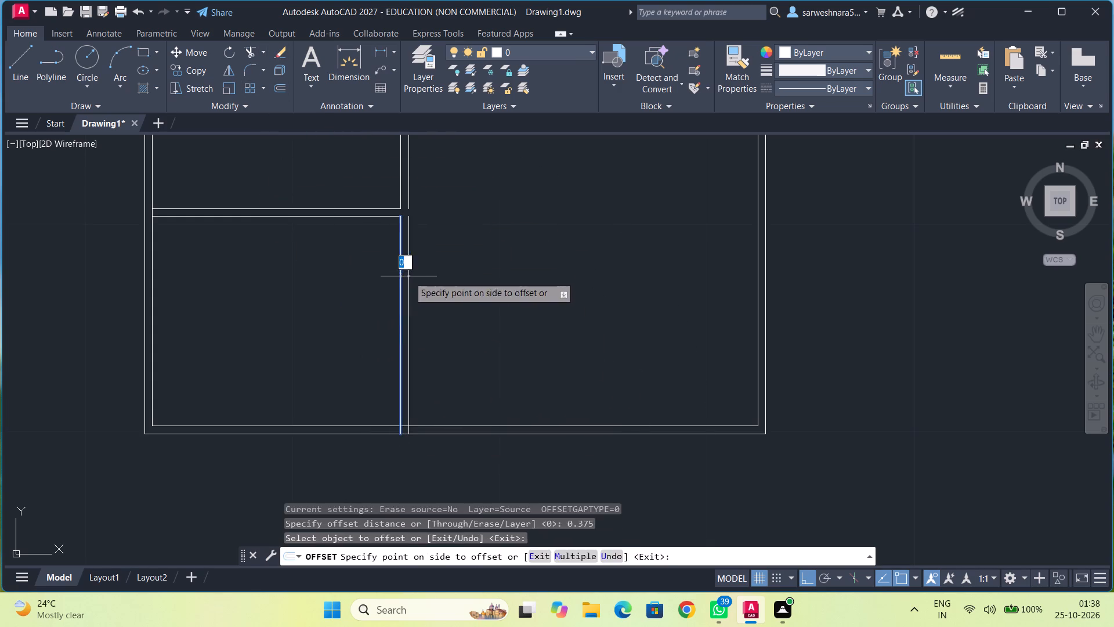
left_click(414, 275)
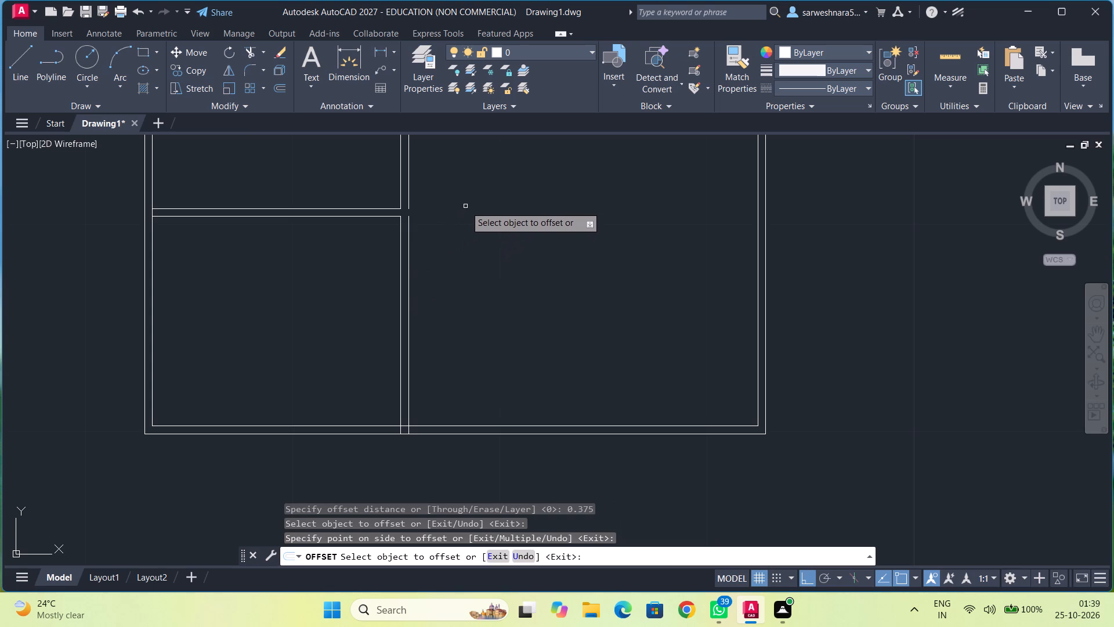
Draw a room beside the first room along the top inner wall: 9 across, 3.5 down, and 9 back to the interior wall.
scroll(465, 206, "down", 1)
middle_click_drag(465, 206, 390, 359)
middle_click_drag(410, 228, 334, 399)
middle_click_drag(334, 258, 320, 332)
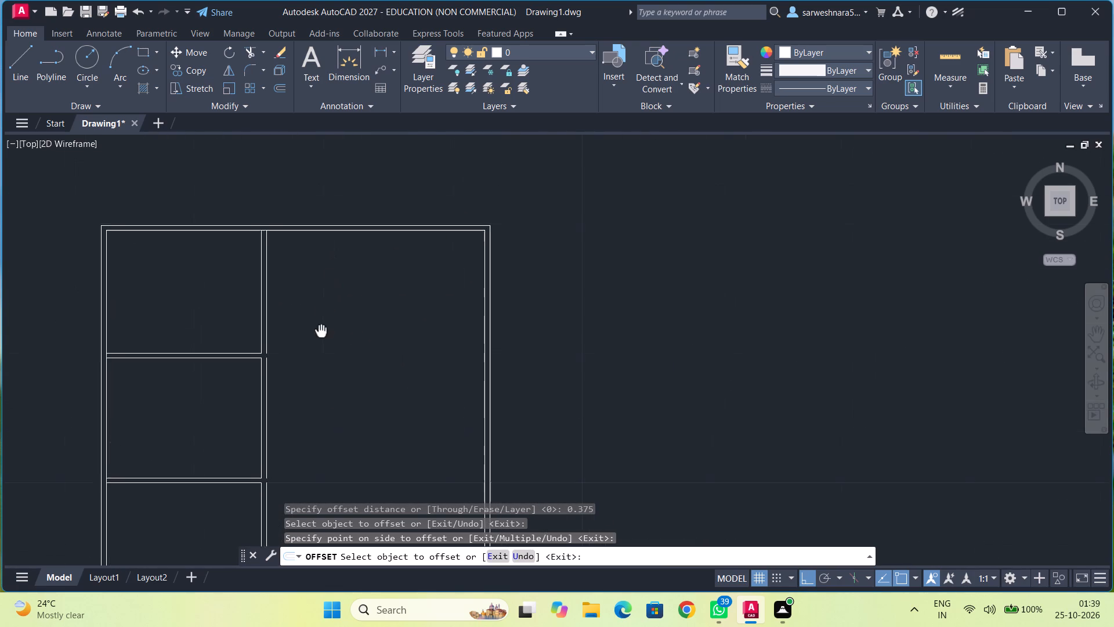
scroll(301, 288, "up", 1)
left_click(22, 67)
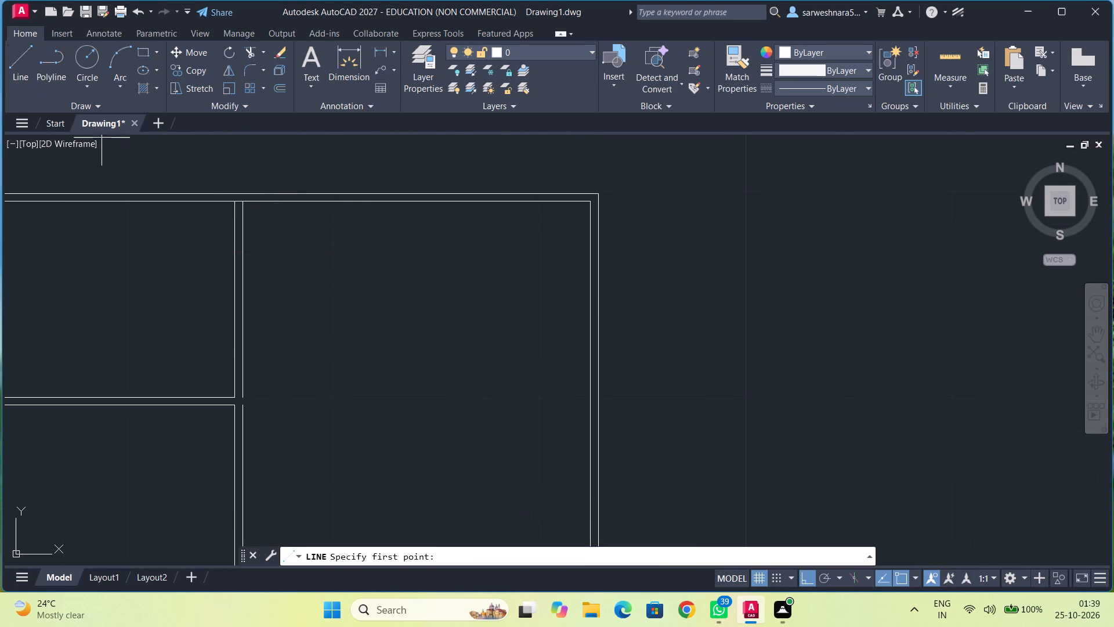
scroll(272, 215, "up", 1)
left_click(225, 194)
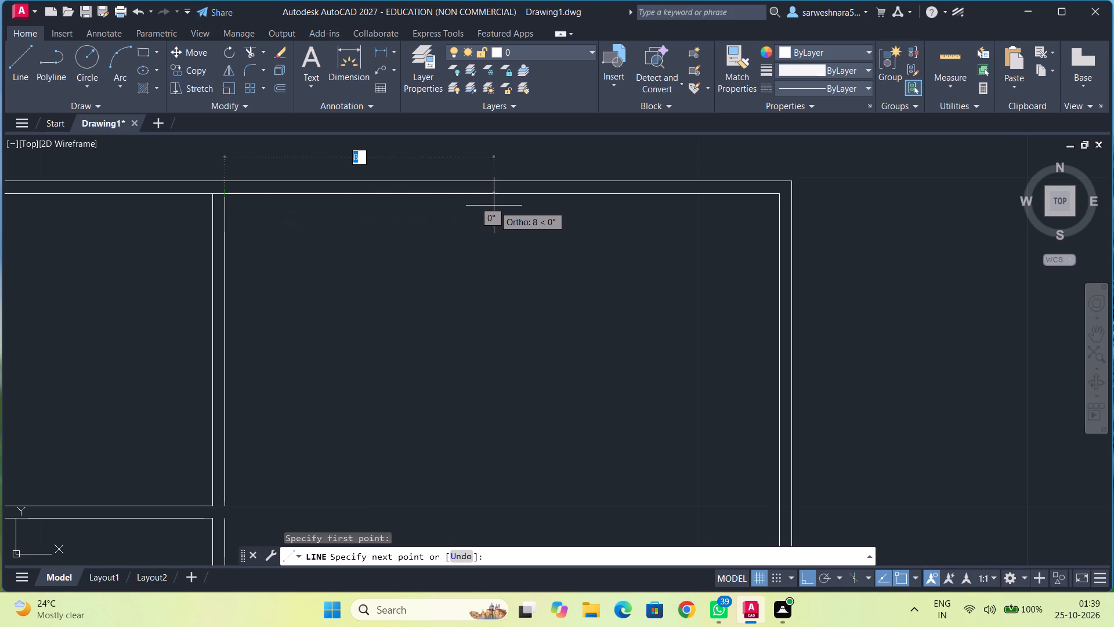
key("9")
key("Return")
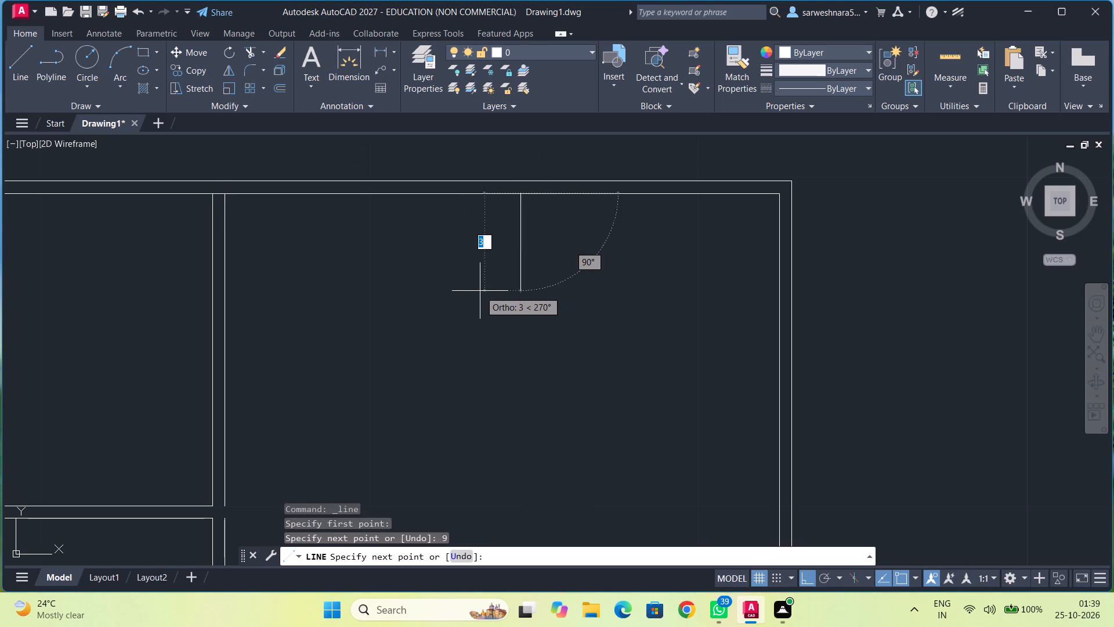
type("3.5")
key("Return")
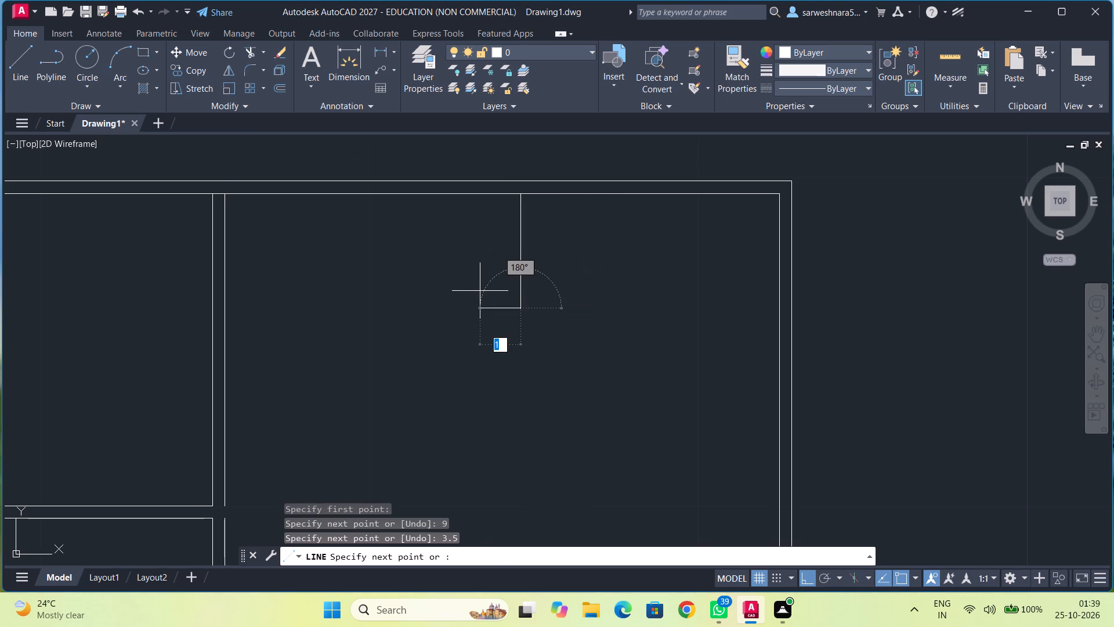
key("9")
key("Return")
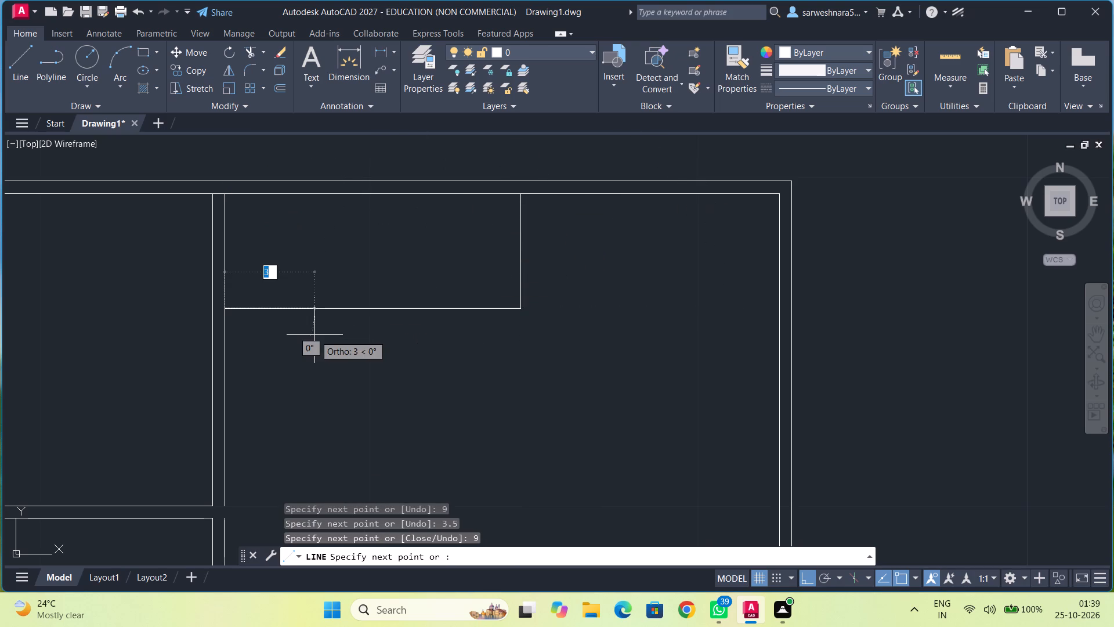
Offset the right and bottom lines of the 9 by 3.5 room outward by 0.375 to form its walls.
left_click(281, 87)
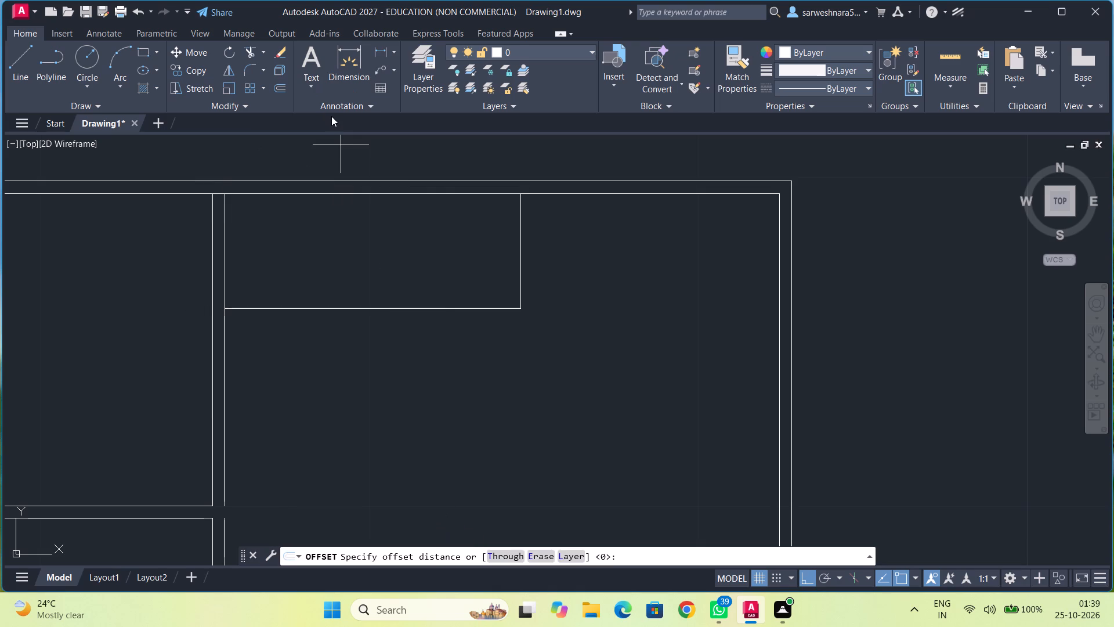
type("0.375")
key("Return")
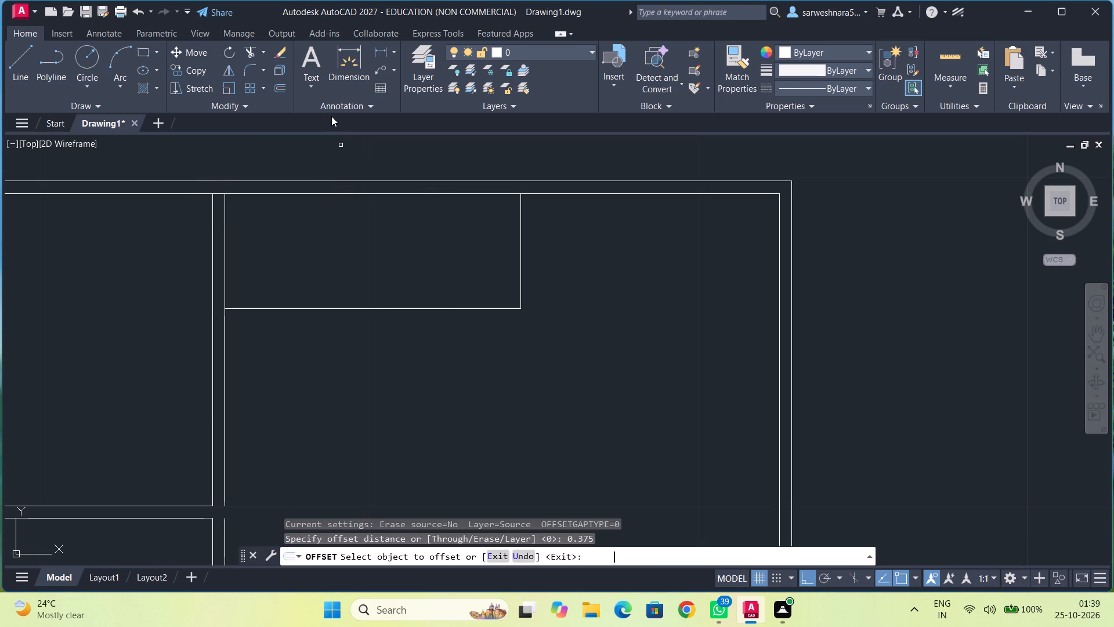
left_click(520, 255)
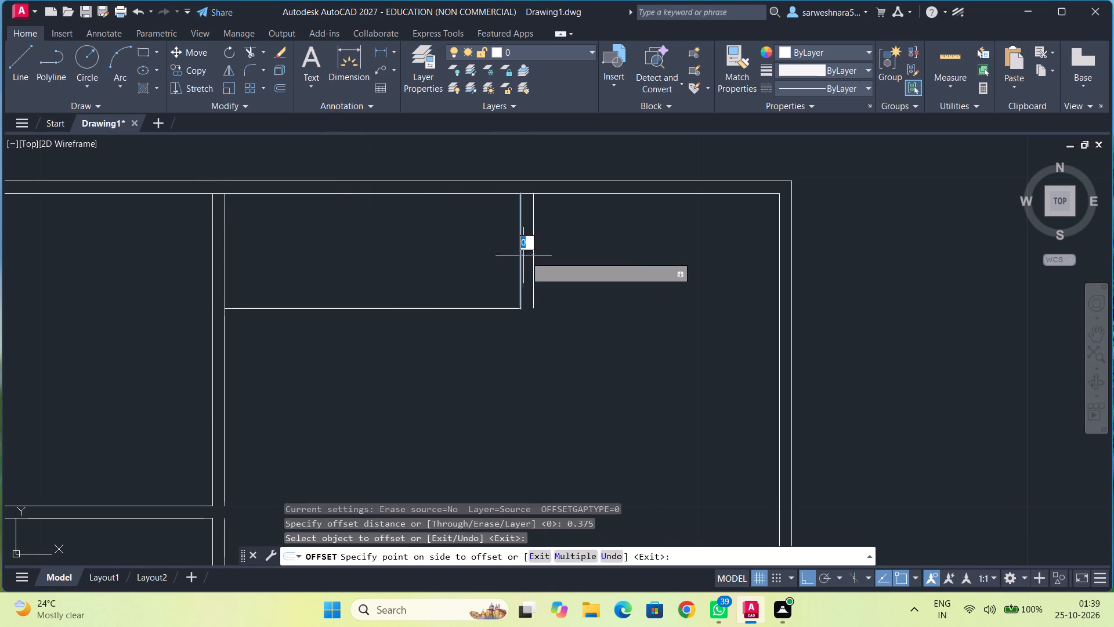
left_click(531, 257)
left_click(507, 309)
left_click(506, 329)
Draw the adjoining top corner room: down the 9-wide room's outer wall line, 7 across, and 1 more across the right outer wall.
middle_click_drag(578, 268, 534, 269)
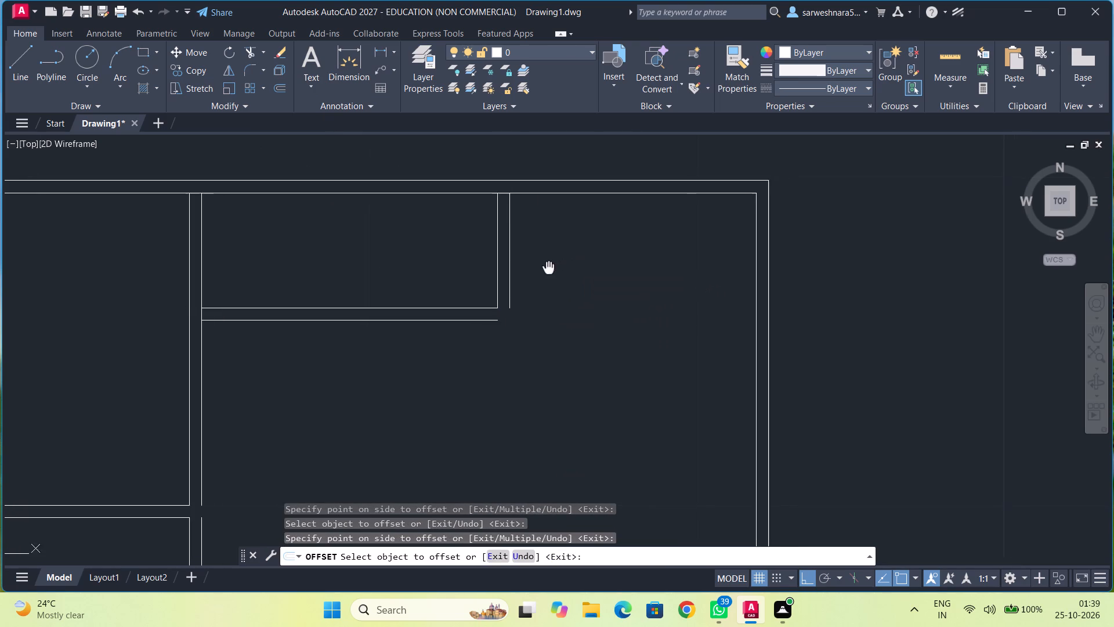
middle_click_drag(534, 269, 476, 260)
left_click(21, 76)
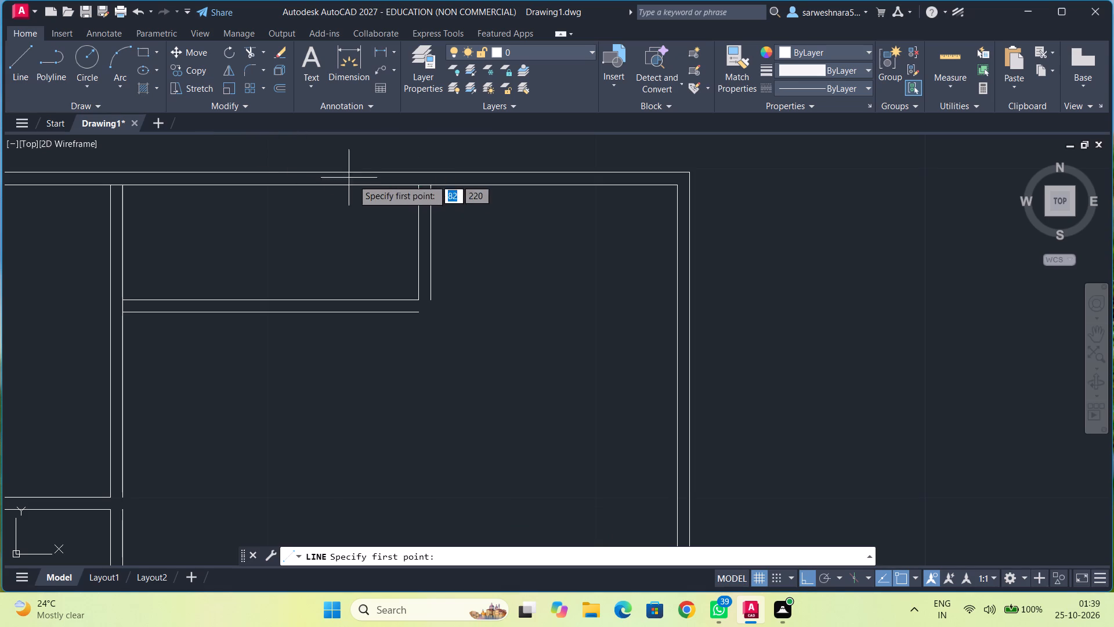
left_click(430, 186)
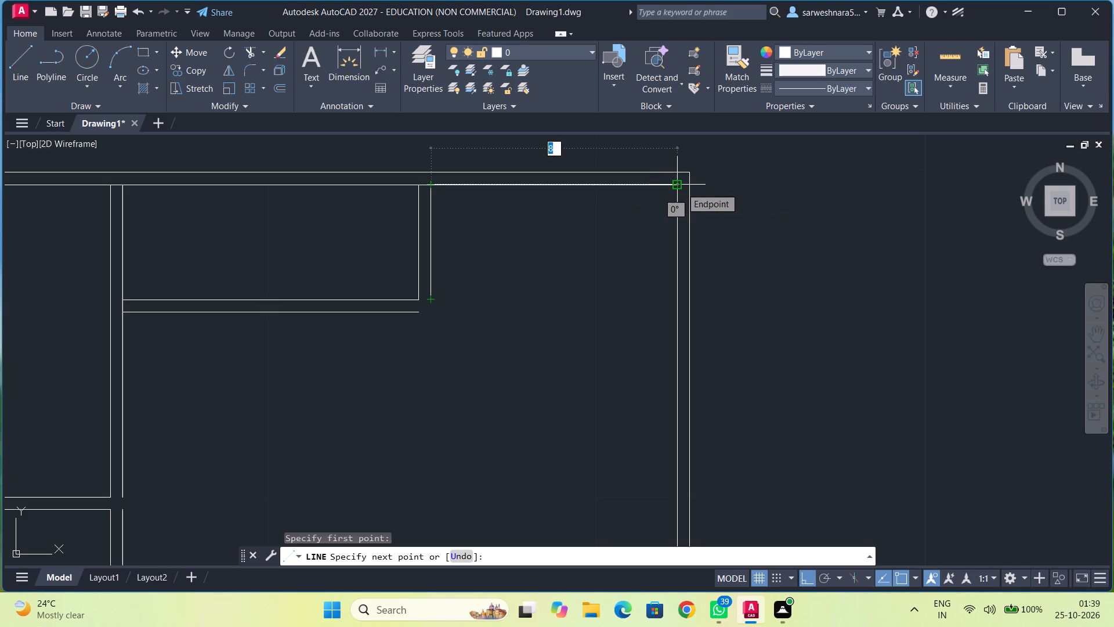
left_click(432, 296)
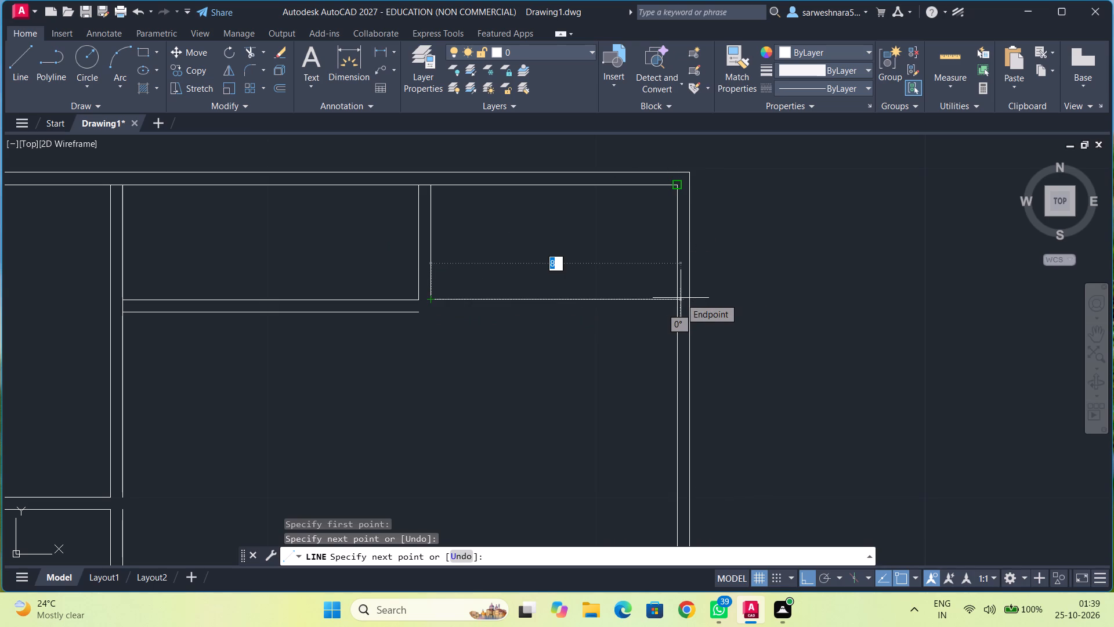
key("7")
key("Return")
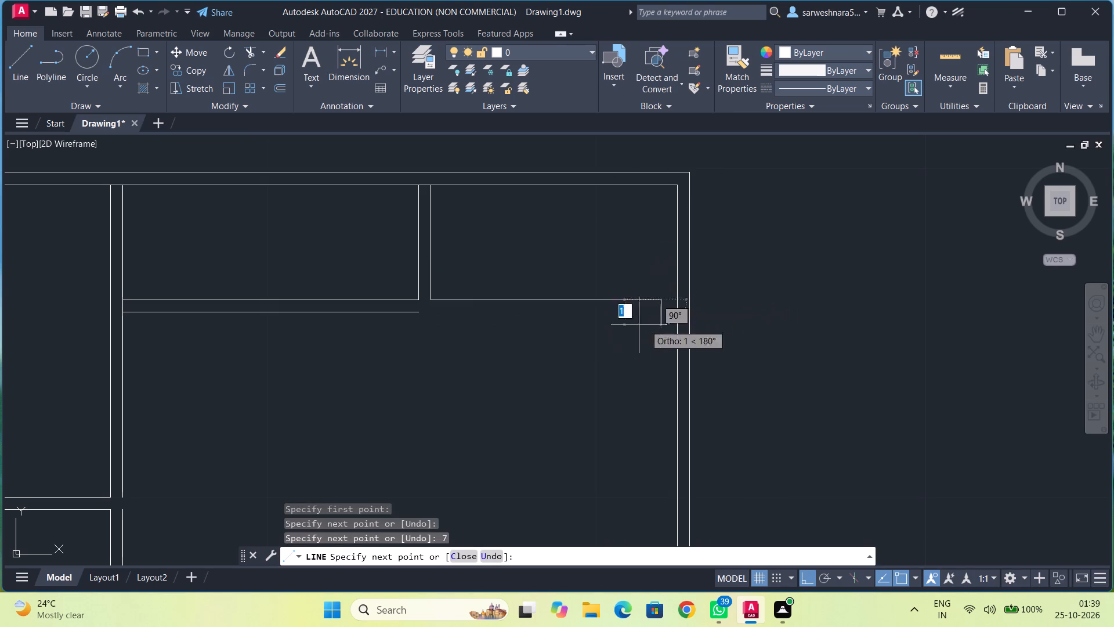
scroll(676, 298, "up", 2)
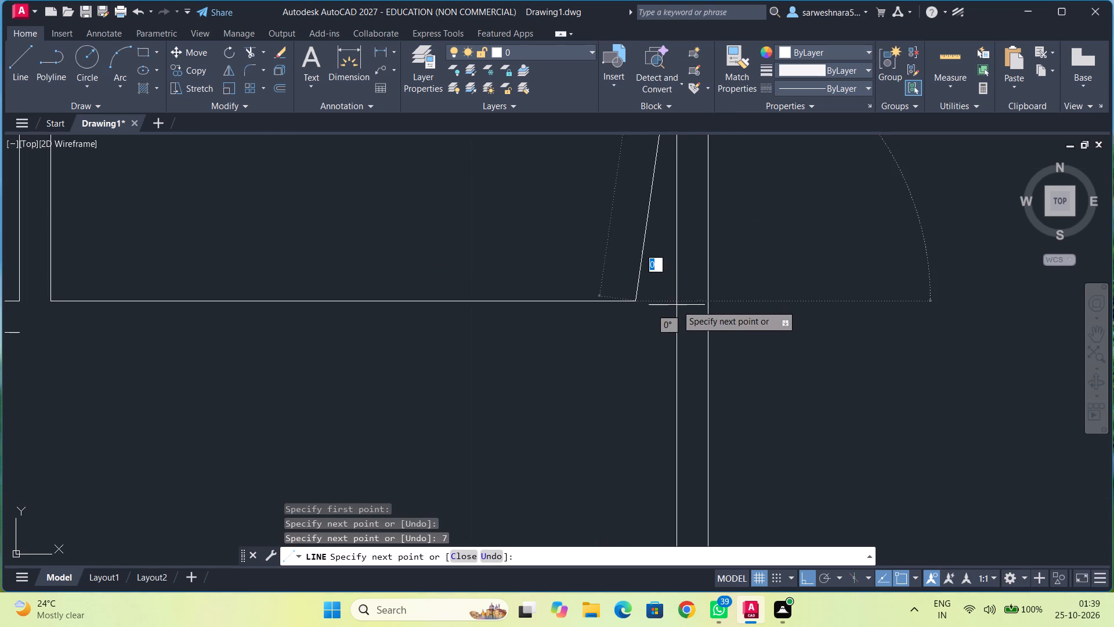
key("1")
key("Return")
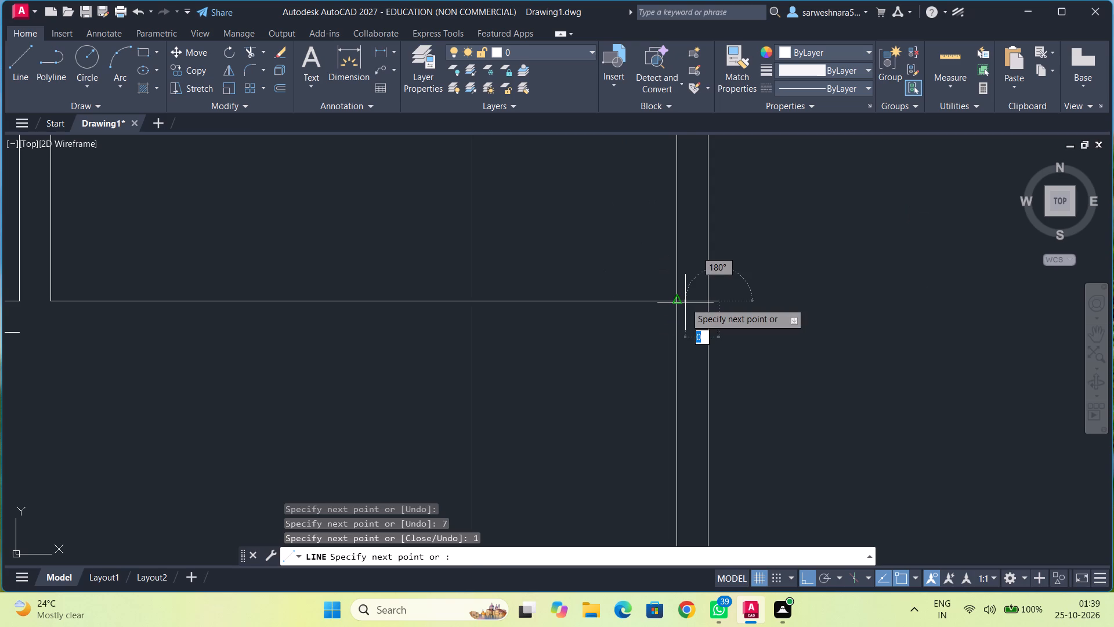
Trim the corner room's bottom line where it runs into and beyond the right outer wall.
left_click(252, 51)
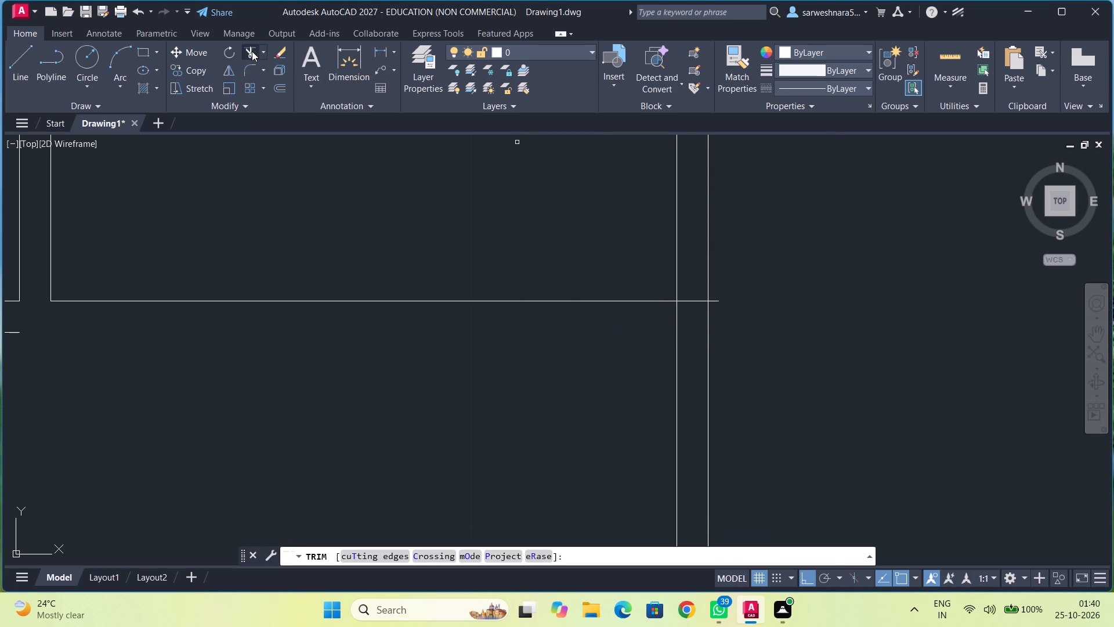
left_click(690, 300)
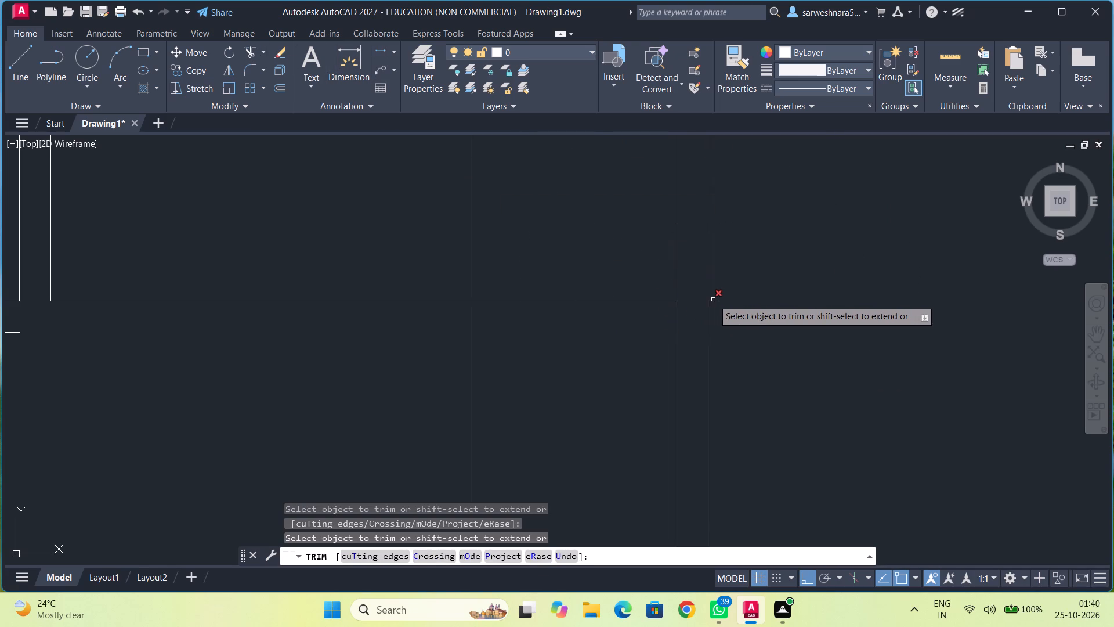
left_click(714, 300)
Offset both segments of the corner room's bottom line downward by 0.375 to form its lower wall.
scroll(546, 326, "down", 1)
middle_click_drag(495, 338, 527, 291)
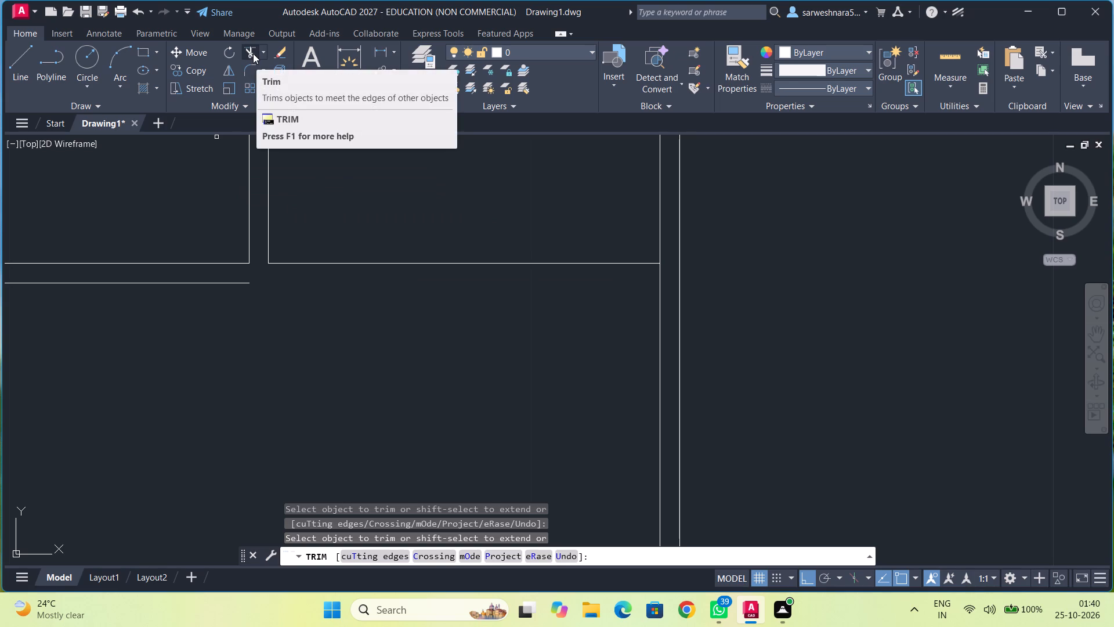
left_click(253, 53)
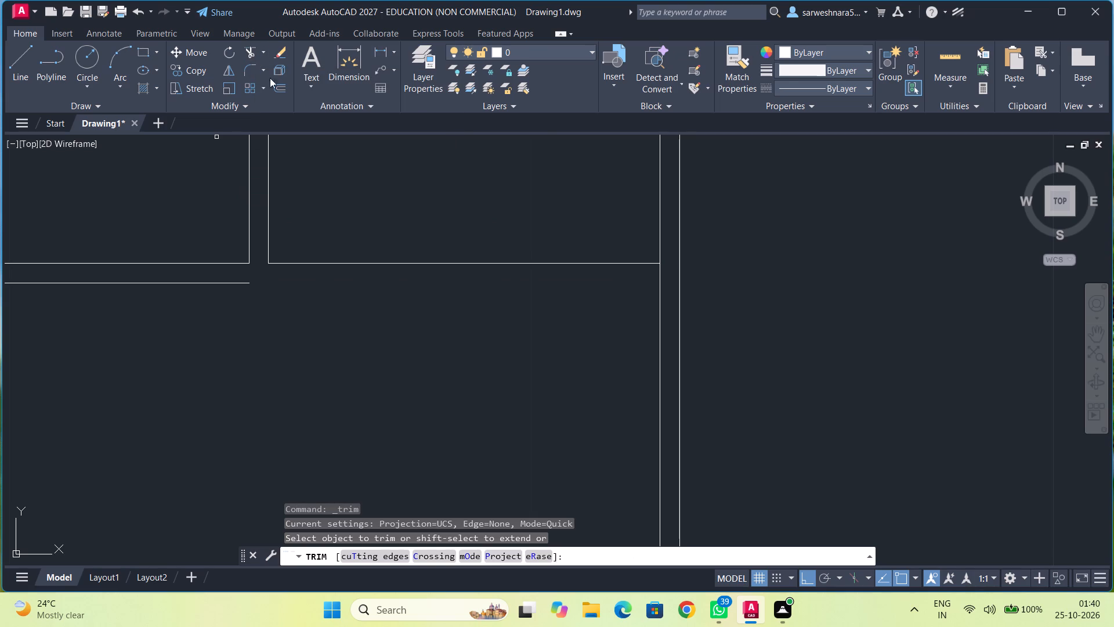
left_click(280, 87)
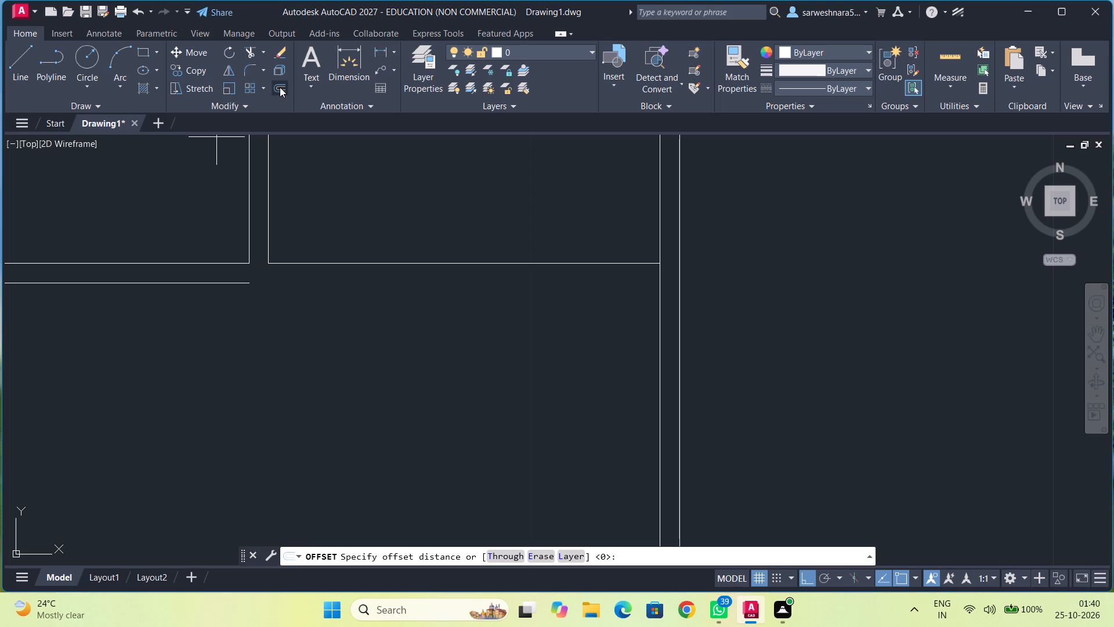
type("0.375")
key("Return")
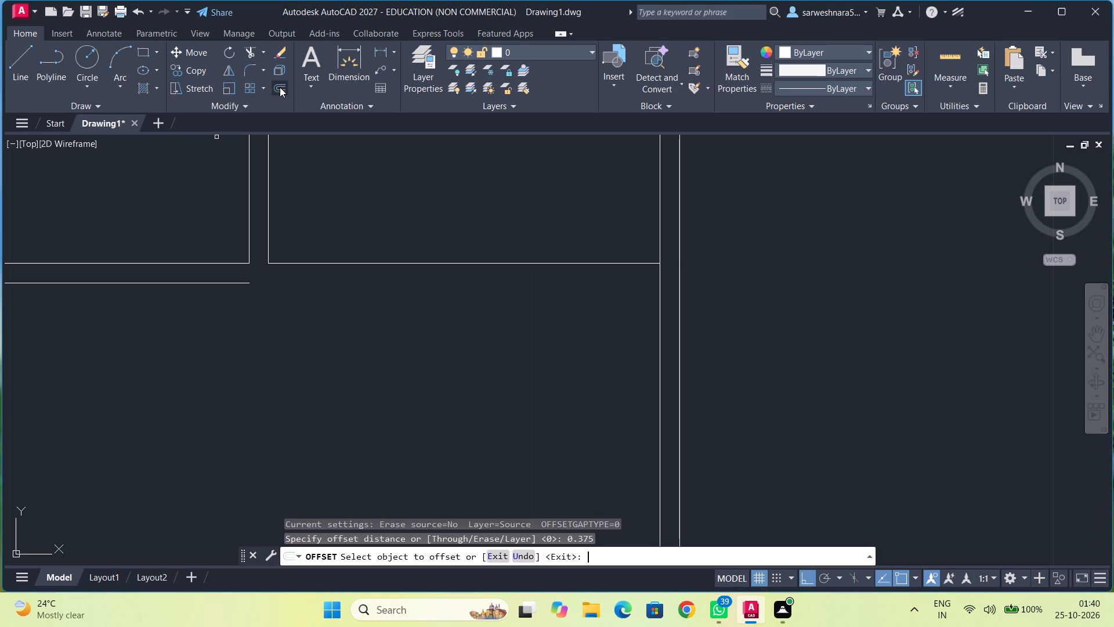
left_click(348, 261)
left_click(346, 283)
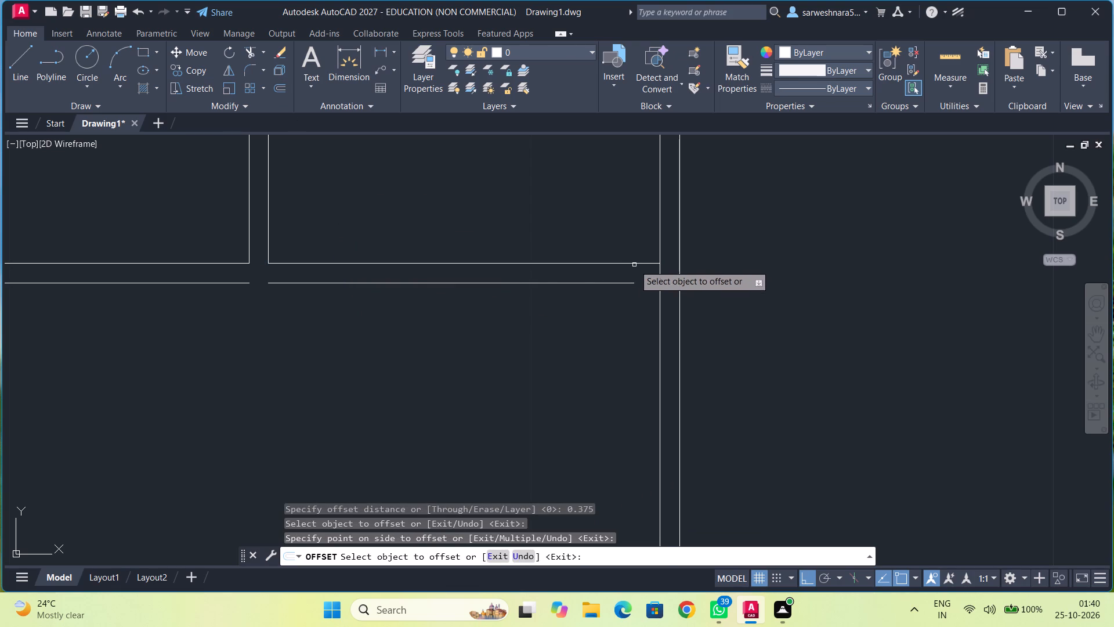
left_click(646, 263)
left_click(649, 283)
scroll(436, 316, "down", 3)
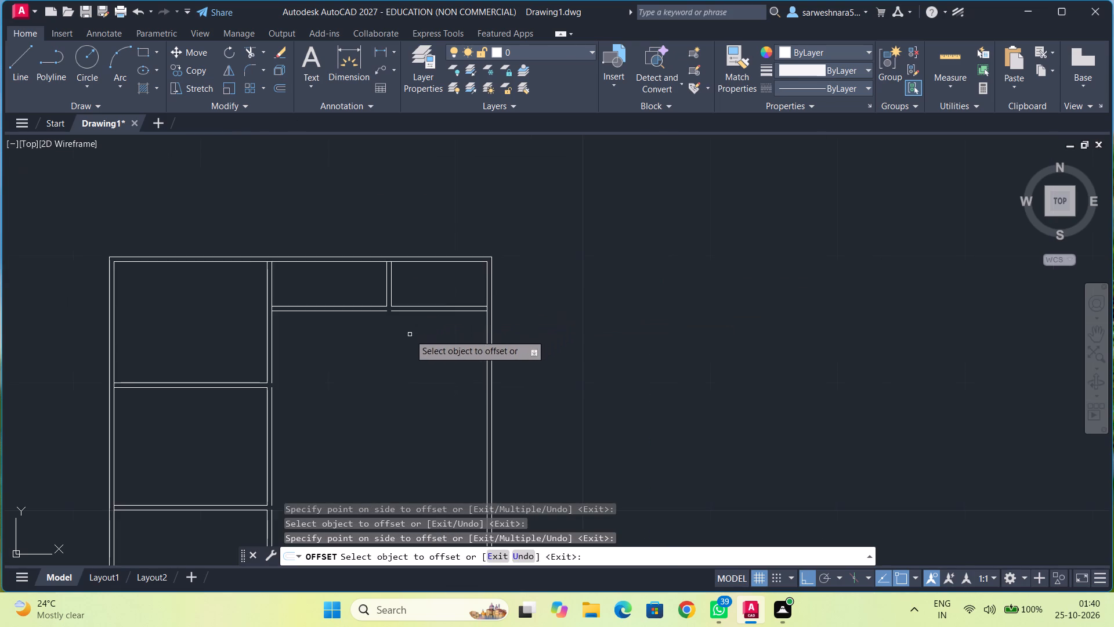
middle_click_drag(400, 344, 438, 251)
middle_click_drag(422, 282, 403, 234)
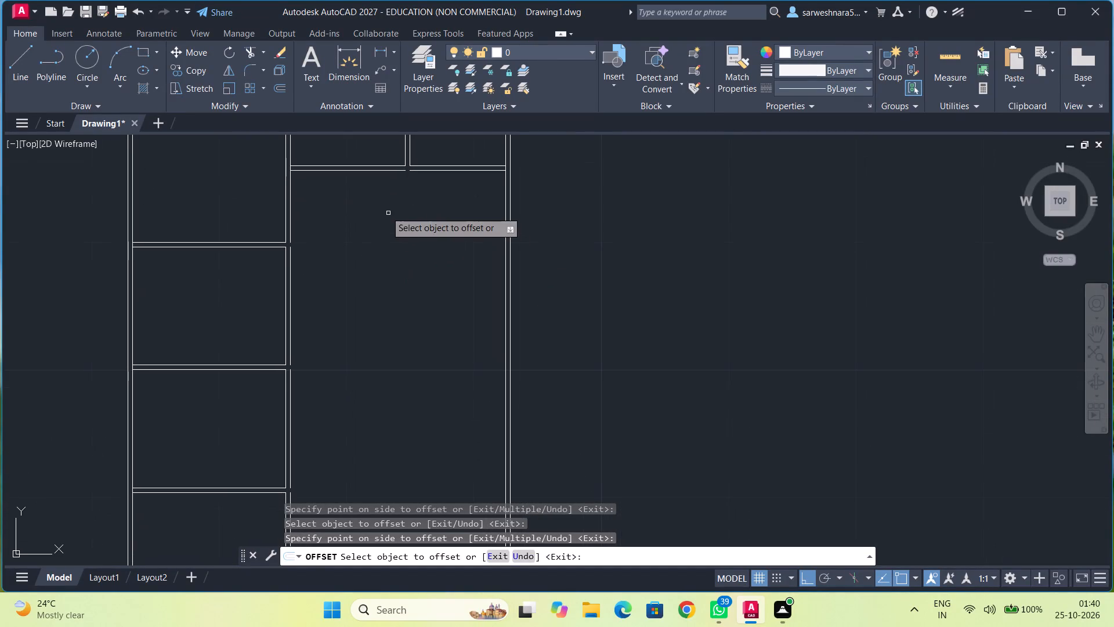
Draw lines 10 down and 17 across from the lower wall's left end, outlining the large room below the two top rooms.
middle_click_drag(349, 247, 344, 236)
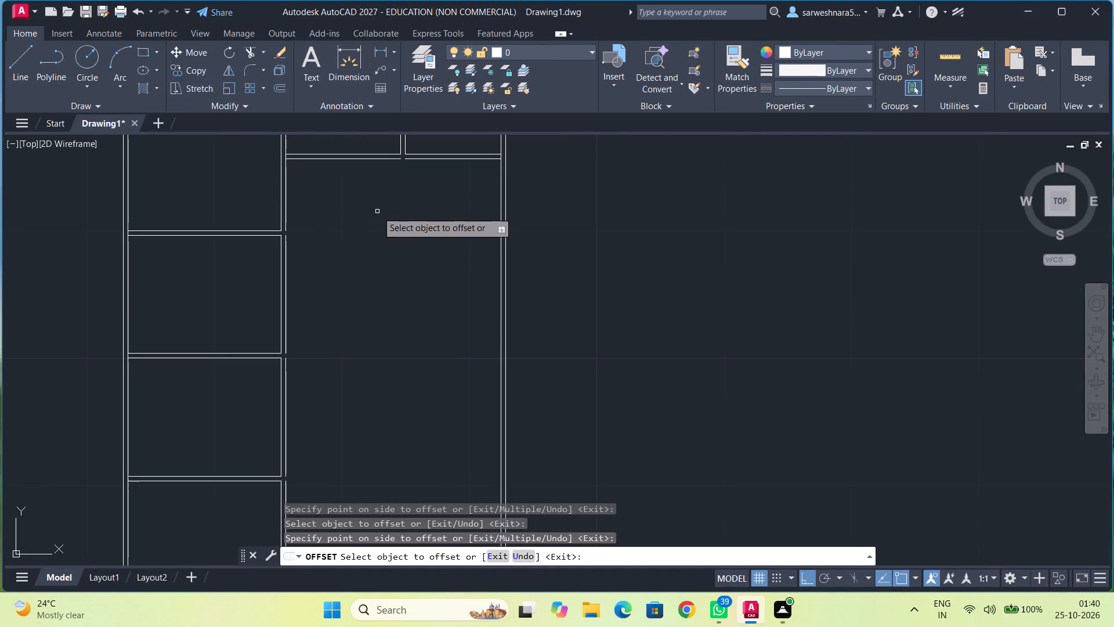
scroll(378, 211, "up", 1)
left_click(8, 67)
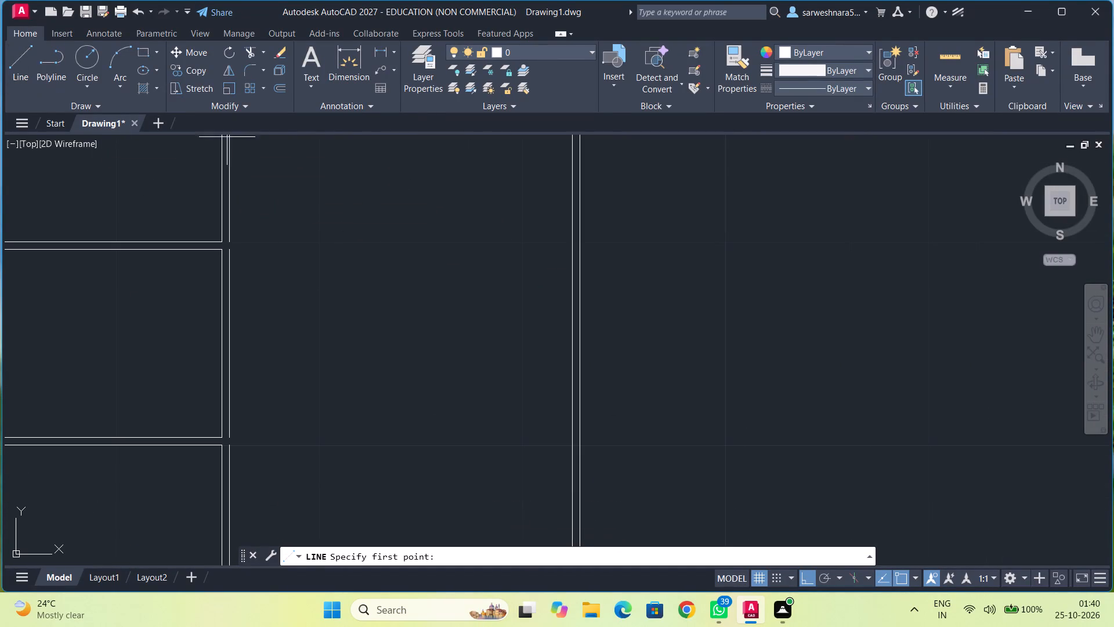
middle_click_drag(287, 174, 291, 242)
left_click(234, 196)
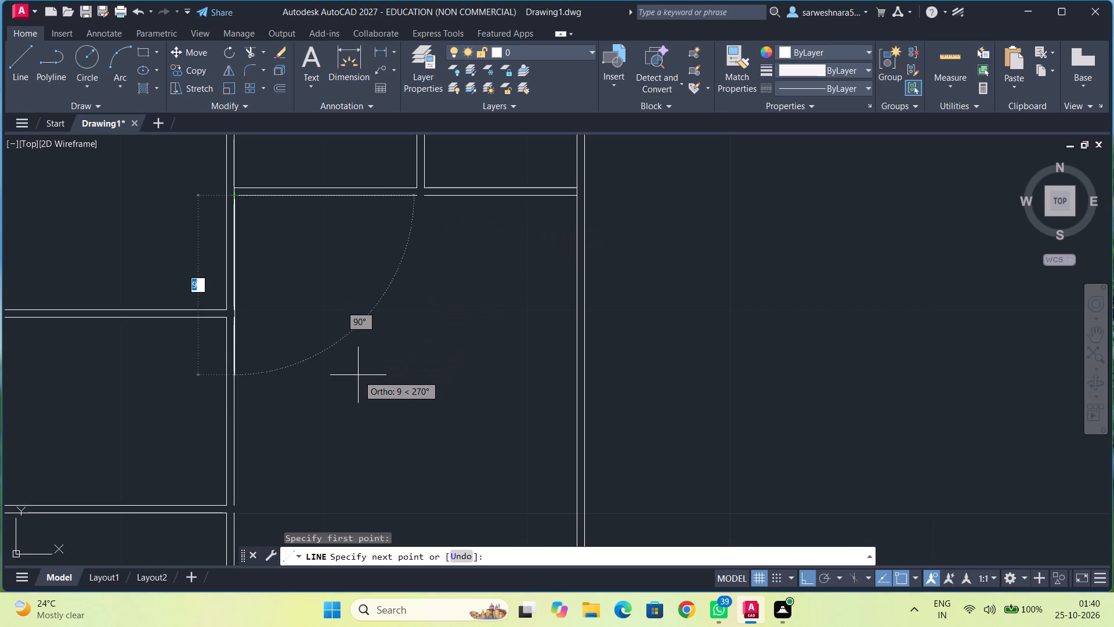
type("10")
key("Return")
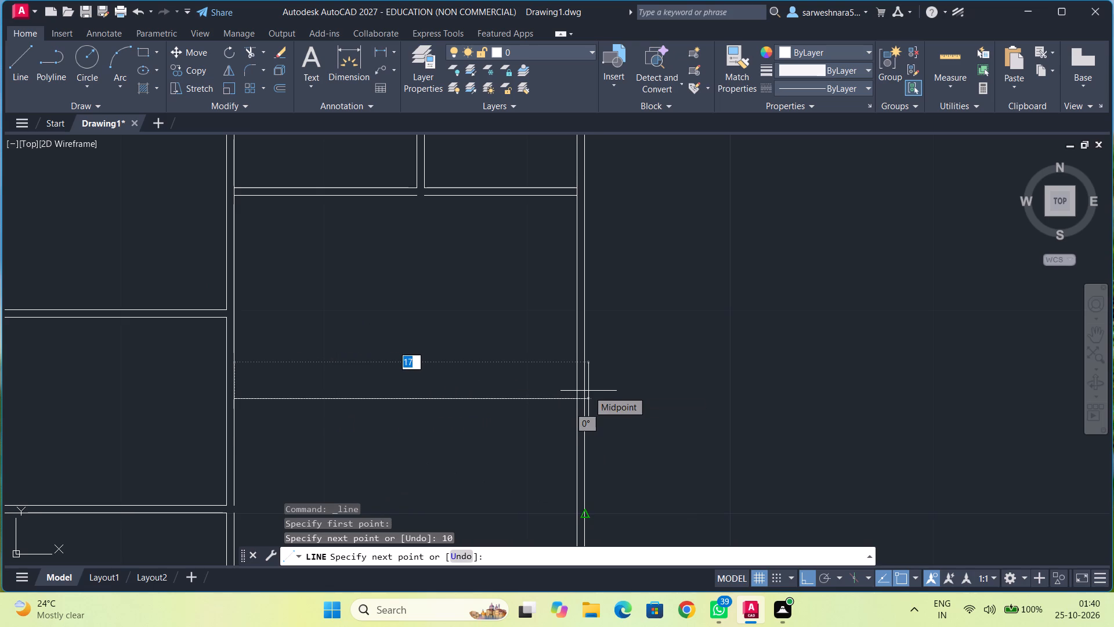
type("17")
key("Return")
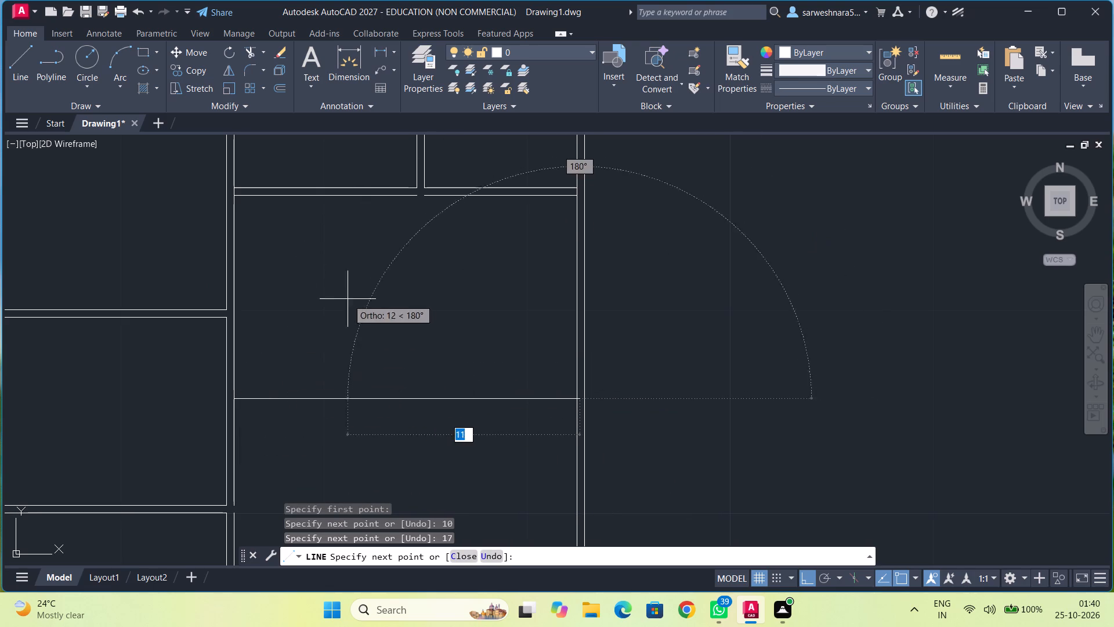
Trim the large room's bottom line where it runs into the right outer wall.
left_click(251, 50)
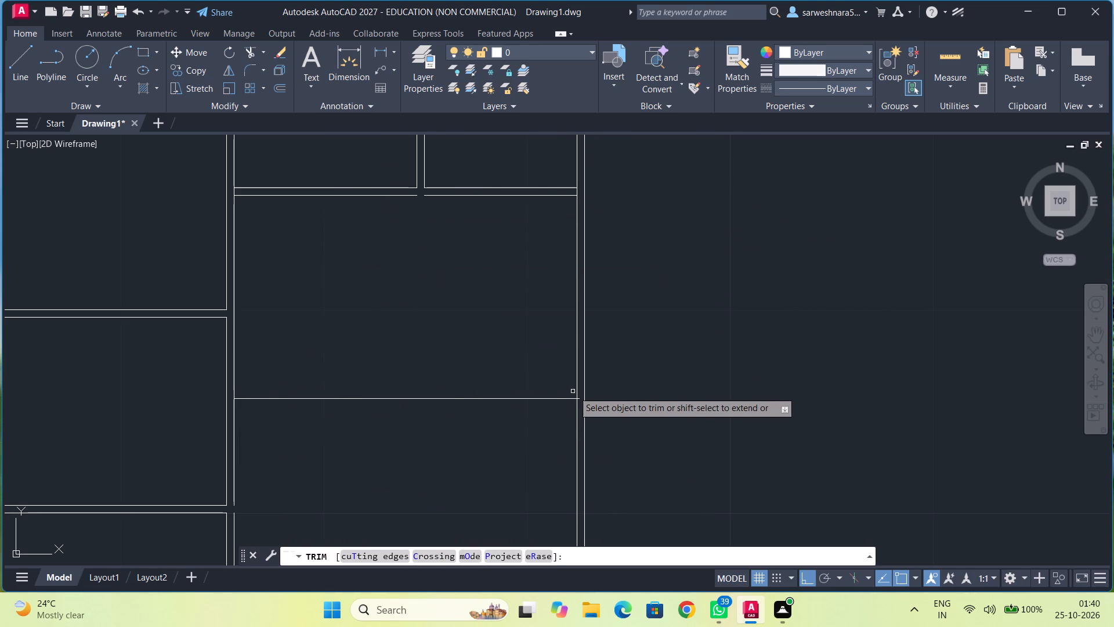
left_click(581, 398)
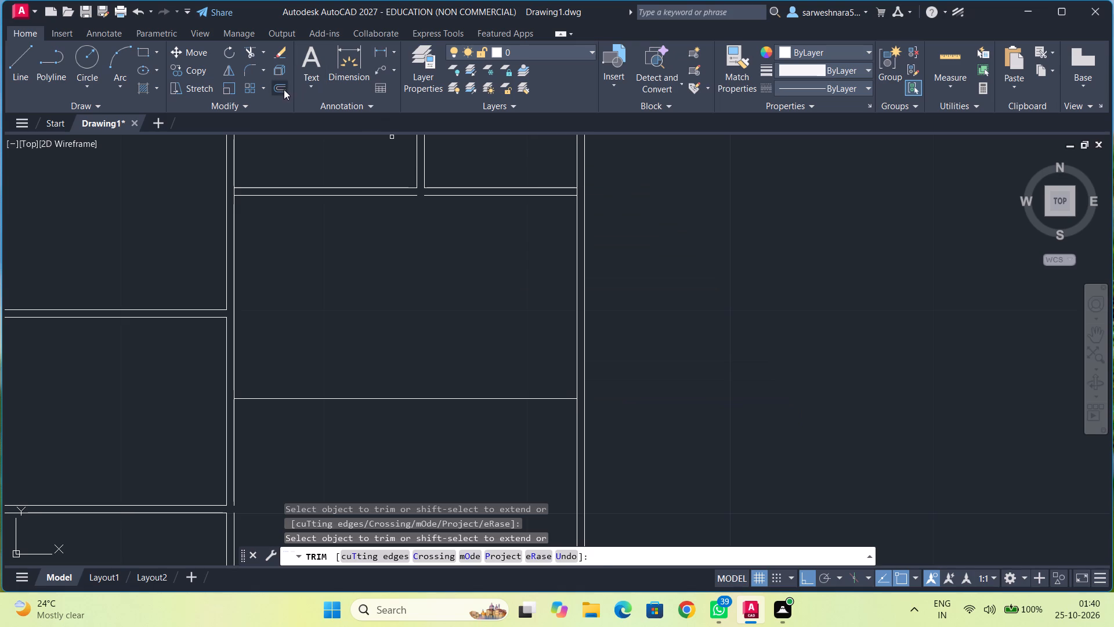
Offset the large room's bottom line by 0.375, once upward and once downward.
left_click(284, 89)
type("0.375")
key("Return")
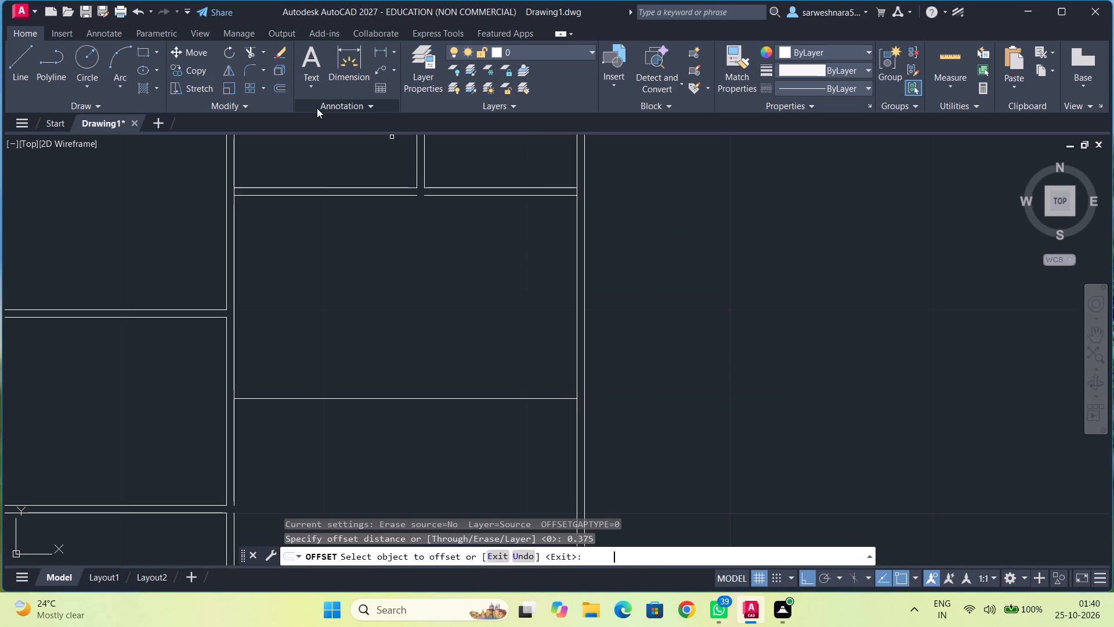
left_click(363, 397)
left_click(361, 405)
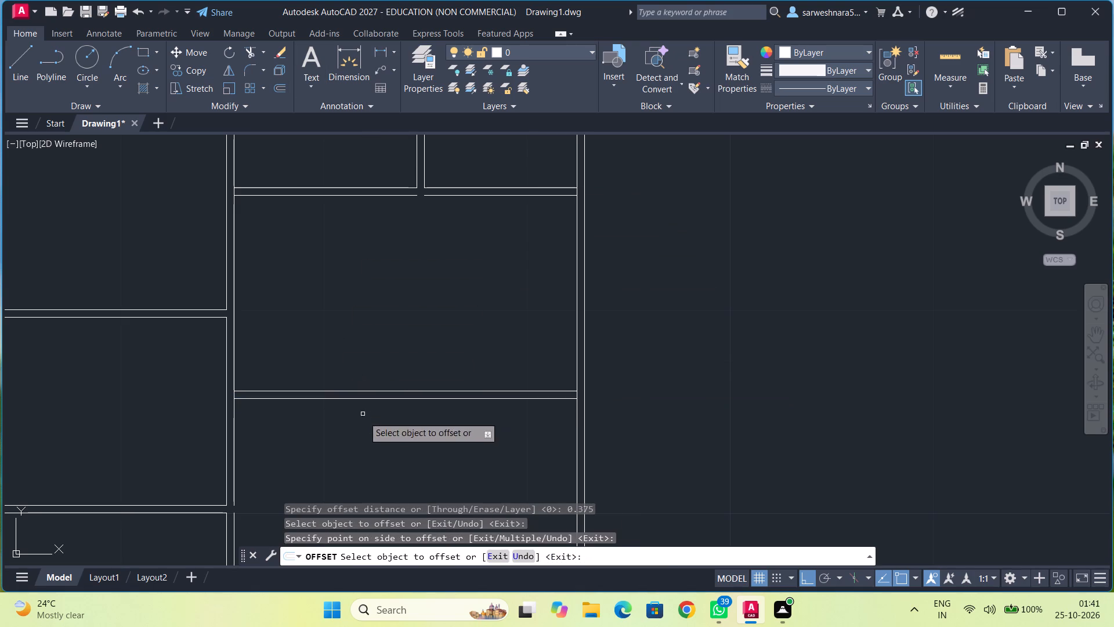
left_click(380, 399)
left_click(379, 411)
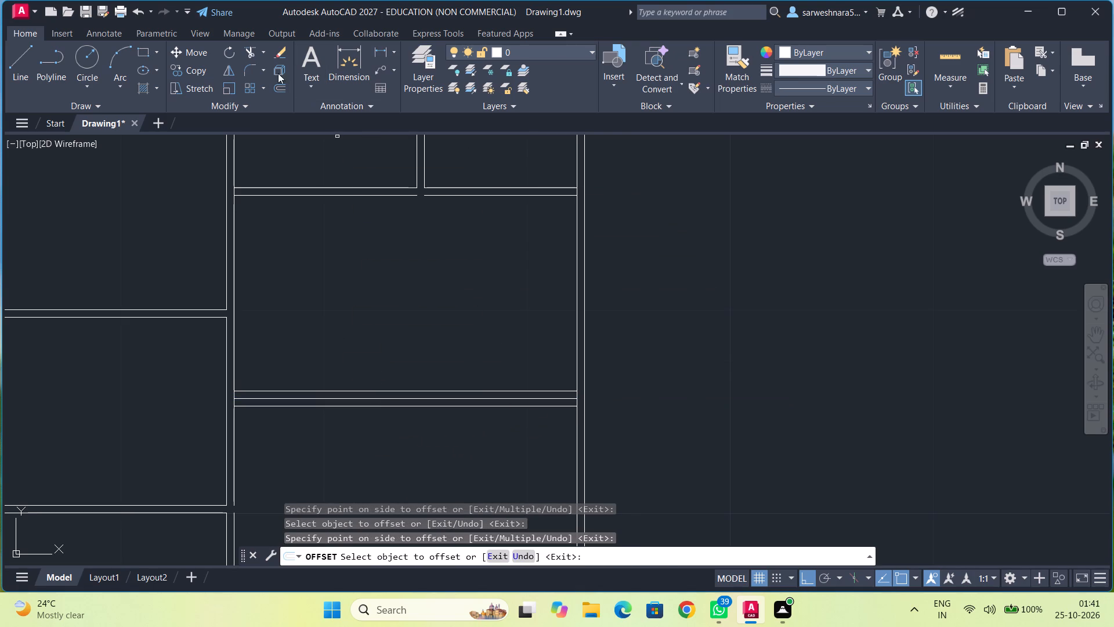
Trim away the extra offset line above the large room's bottom wall.
left_click(252, 52)
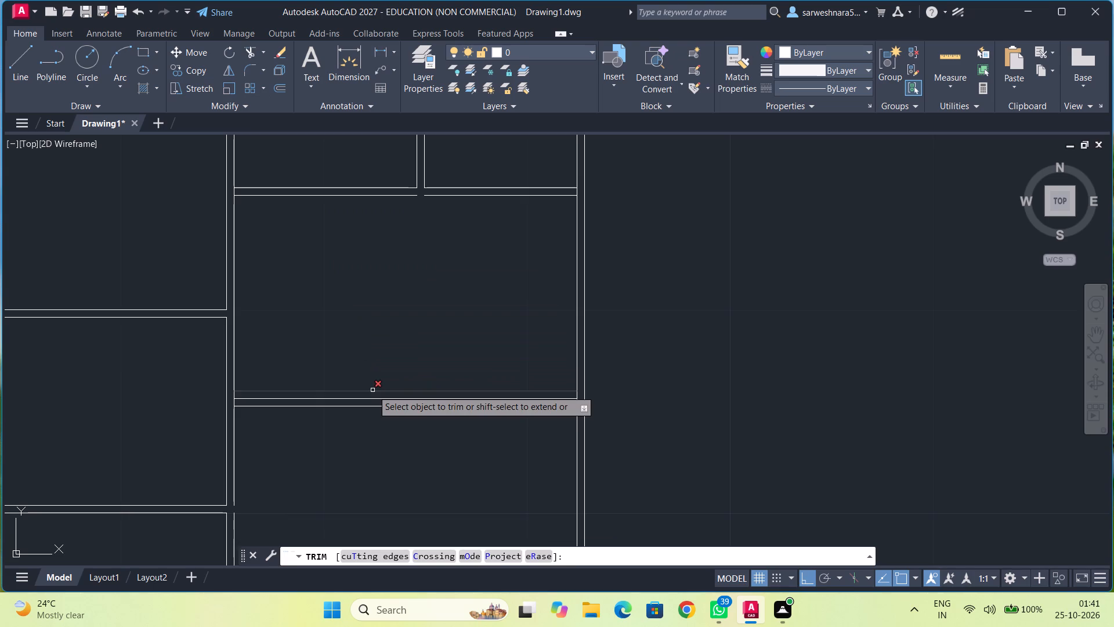
left_click(372, 390)
Draw a 12.5 by 9 room below the large room's bottom wall: 12.5 across, 9 down and 12.5 back to the left rooms' wall.
scroll(374, 377, "down", 1)
middle_click_drag(374, 377, 353, 200)
middle_click_drag(342, 277, 334, 233)
left_click(19, 70)
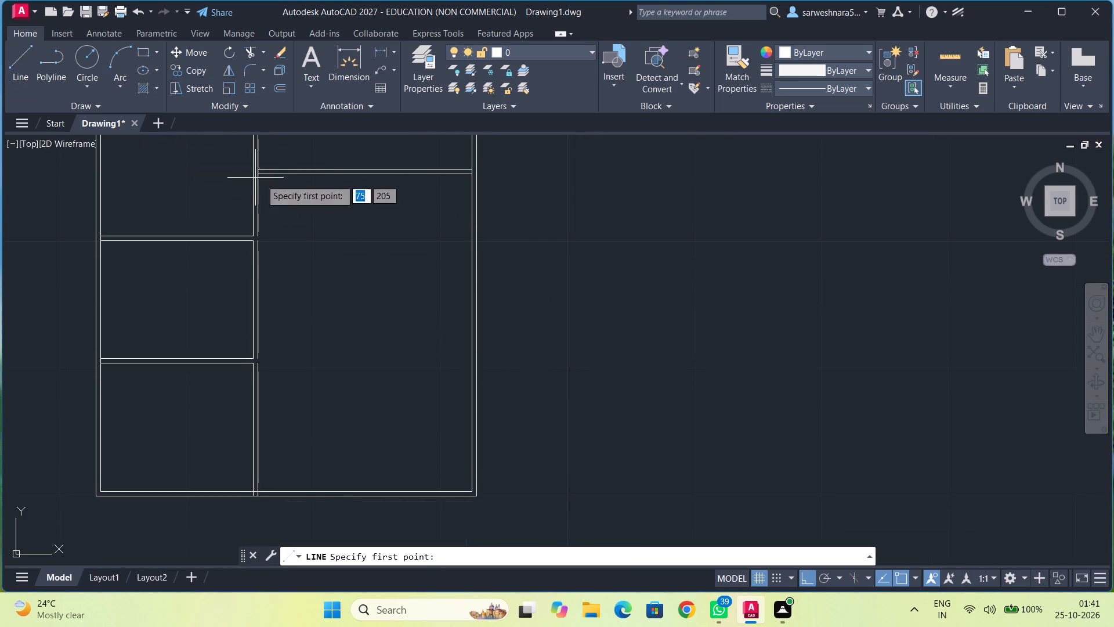
scroll(270, 178, "up", 2)
left_click(238, 172)
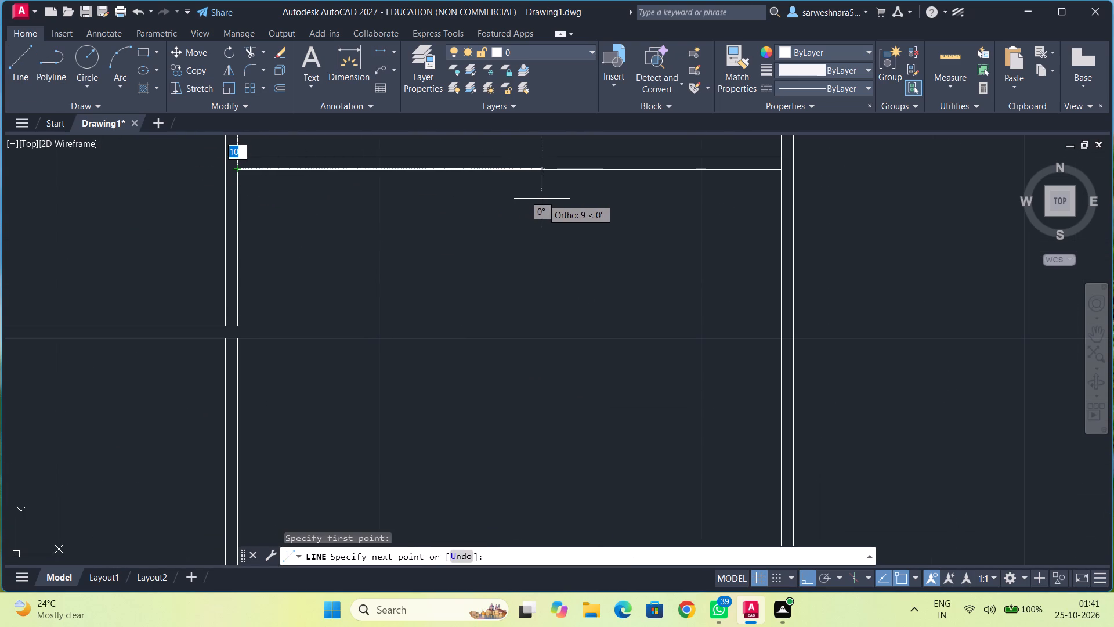
type("12.5")
key("Return")
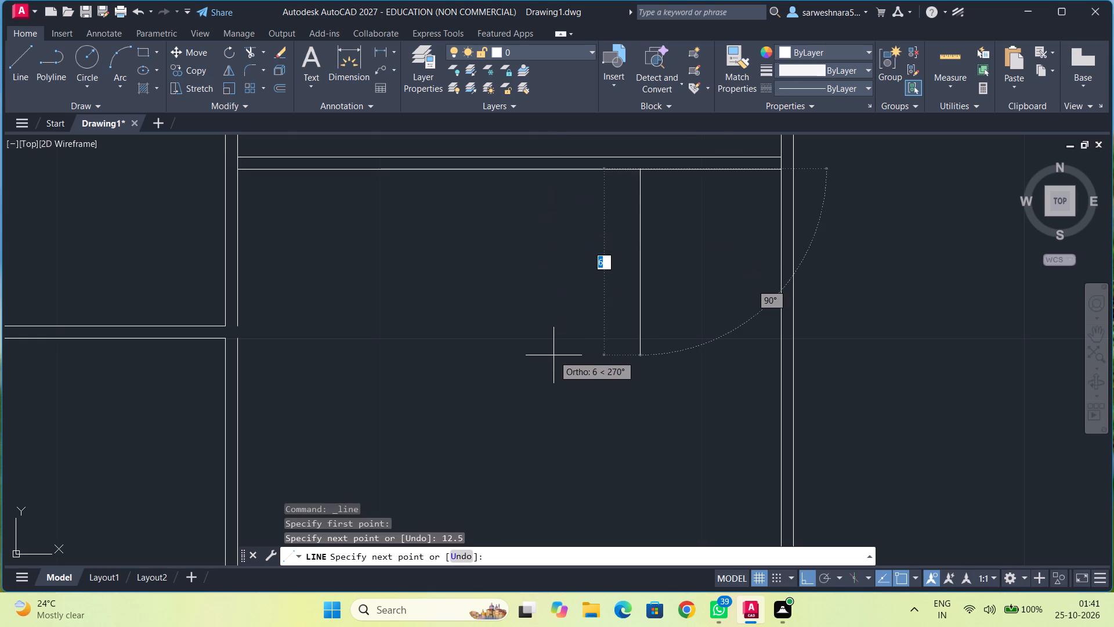
key("9")
key("Return")
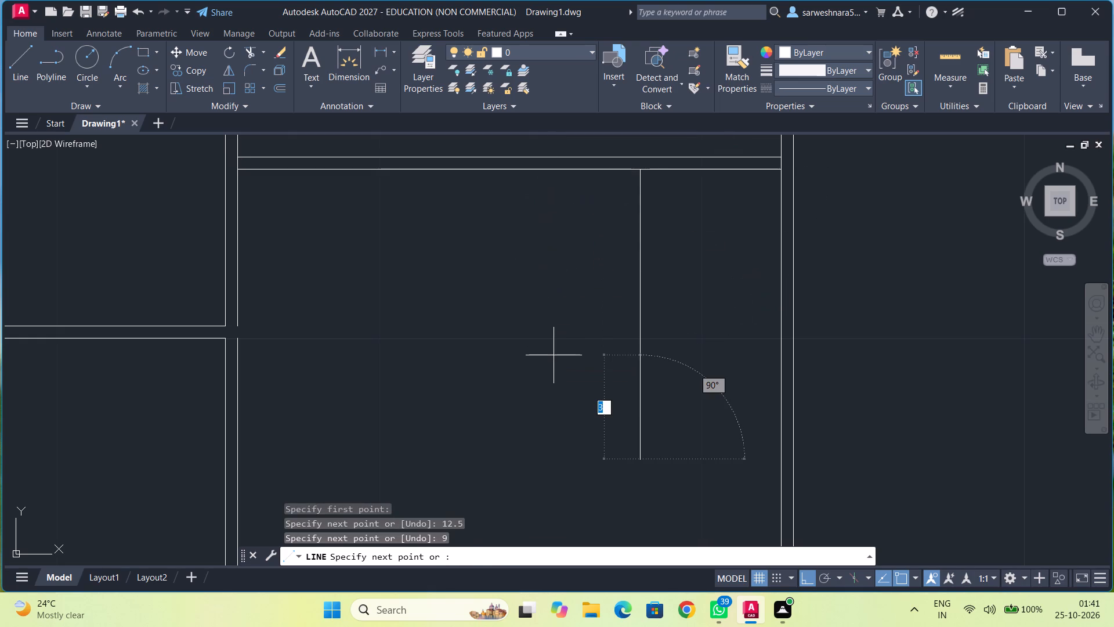
type("12.5")
key("Return")
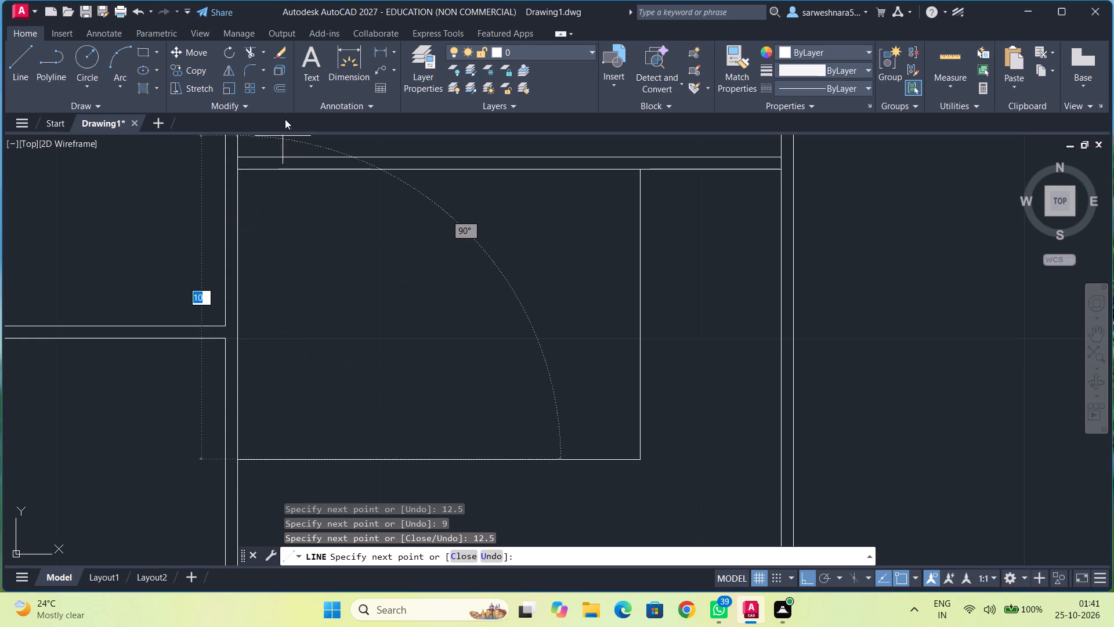
Offset the right and bottom lines of the 12.5 by 9 room outward by 0.375 to form its walls.
left_click(278, 88)
type("0.375")
key("Return")
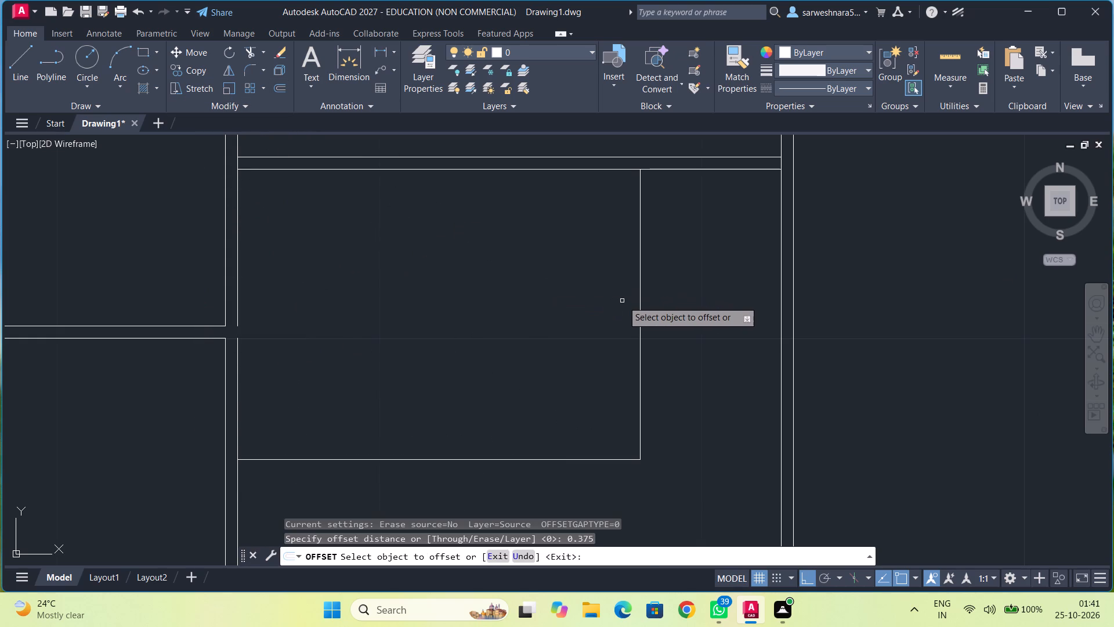
left_click(640, 301)
left_click(649, 299)
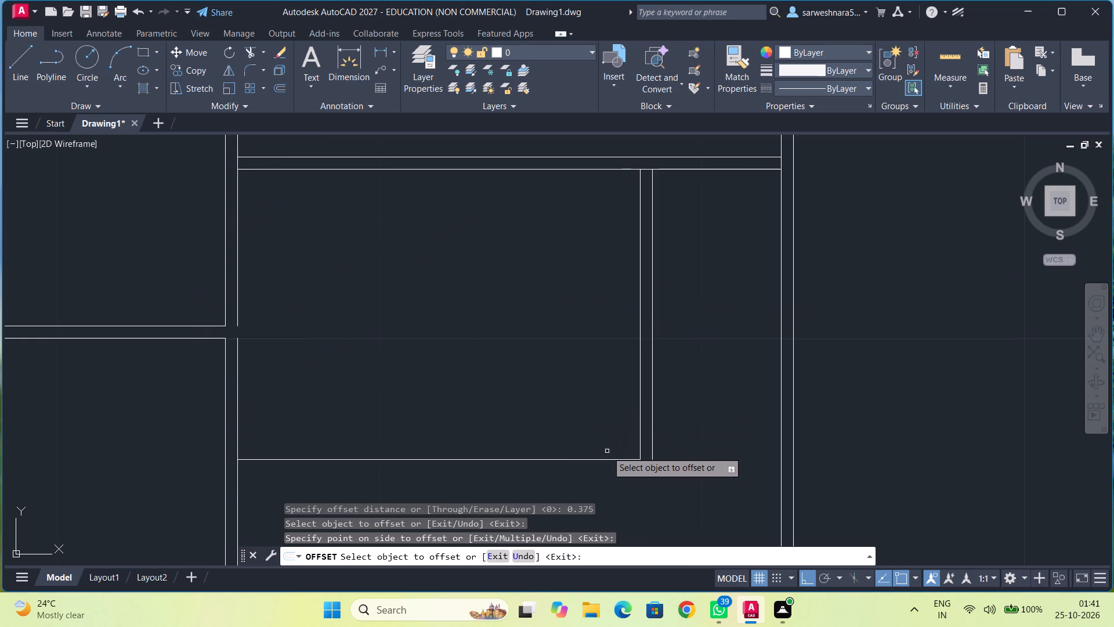
left_click(607, 459)
left_click(610, 483)
Draw a 3.5 by 6 room against the bottom outer wall, beside the lowest left room: 3.5 across, 6 up and 3.5 back.
middle_click_drag(610, 480, 542, 342)
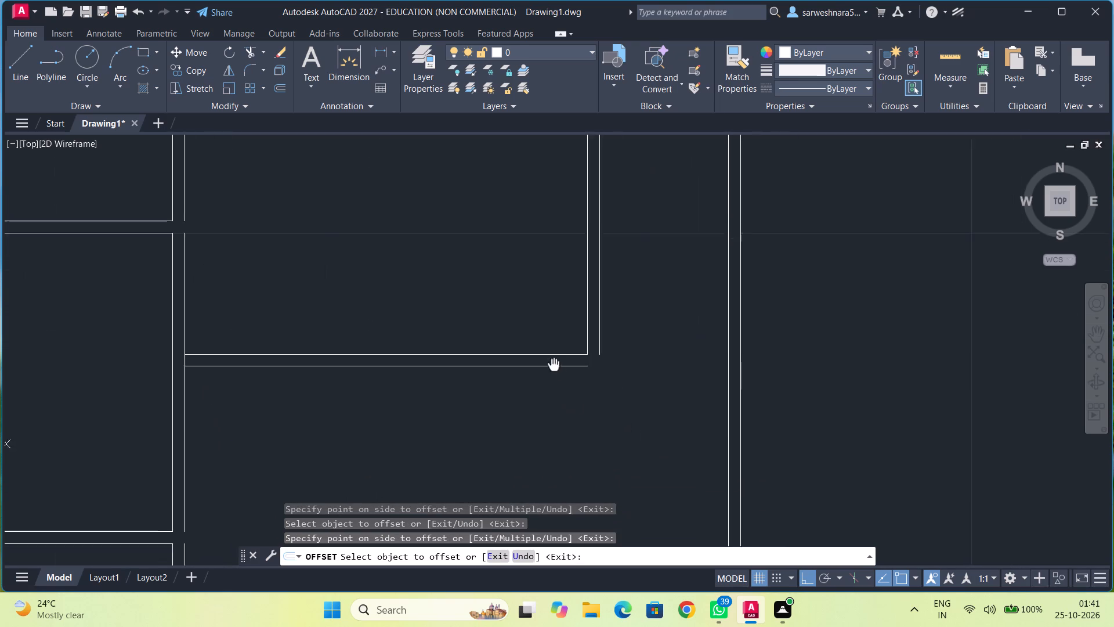
middle_click_drag(542, 342, 526, 284)
scroll(535, 327, "down", 1)
middle_click_drag(538, 341, 520, 242)
scroll(513, 312, "down", 1)
middle_click_drag(513, 312, 489, 254)
left_click(20, 70)
scroll(419, 304, "up", 1)
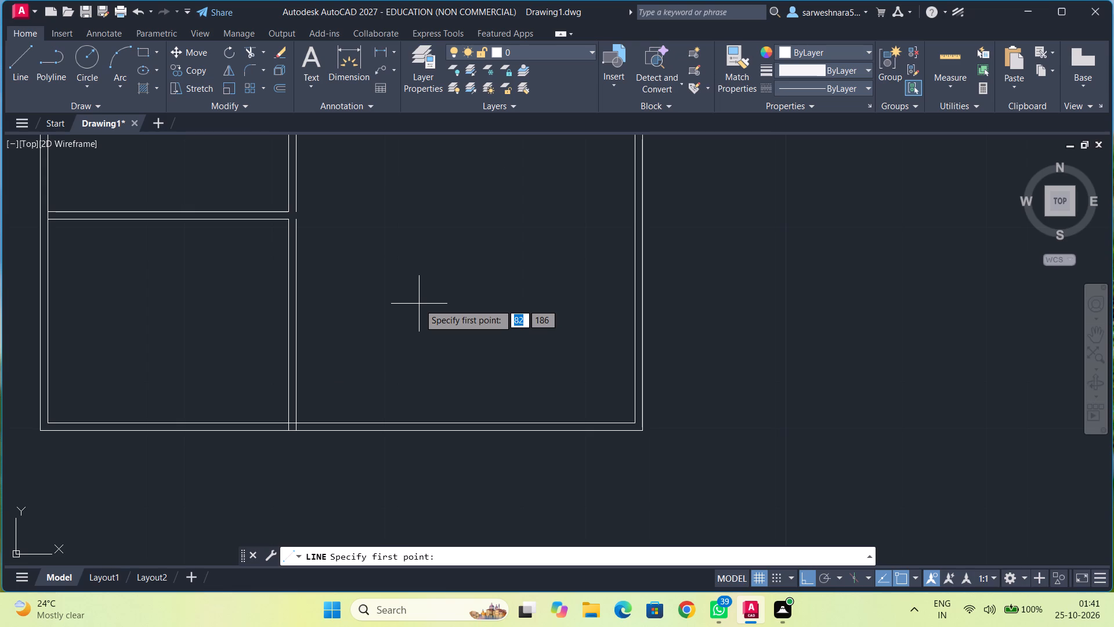
left_click(294, 422)
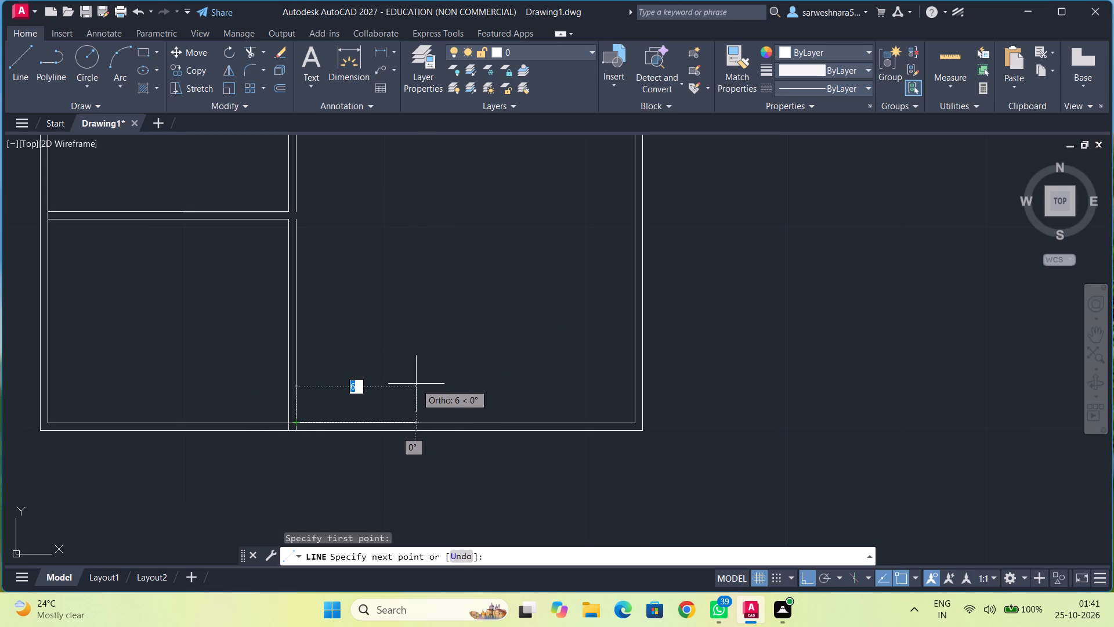
type("3.5")
key("Return")
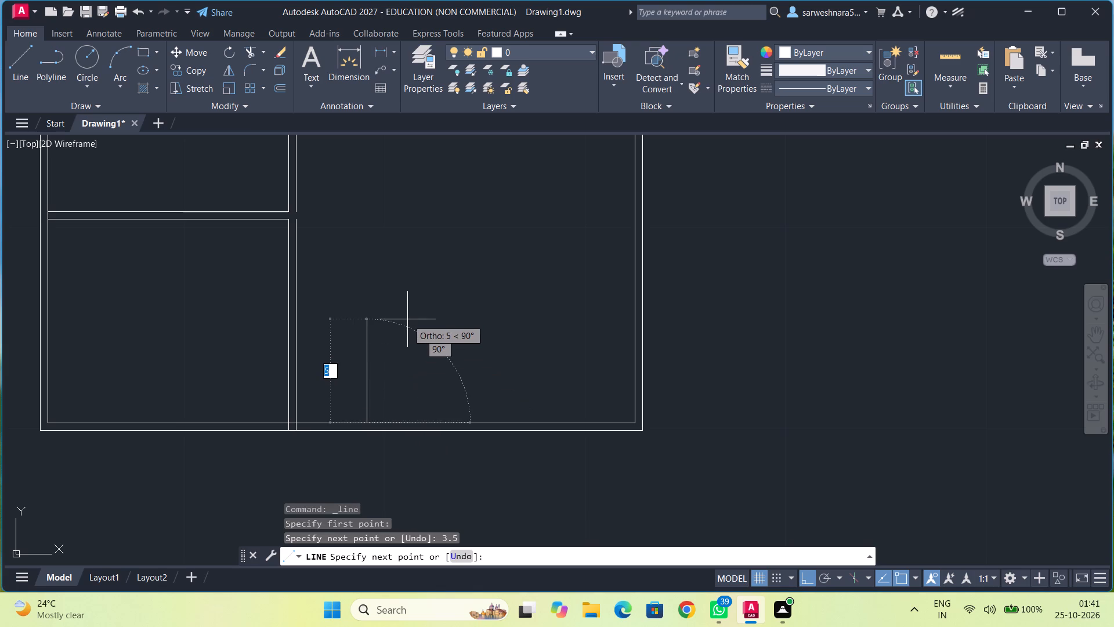
key("6")
key("Return")
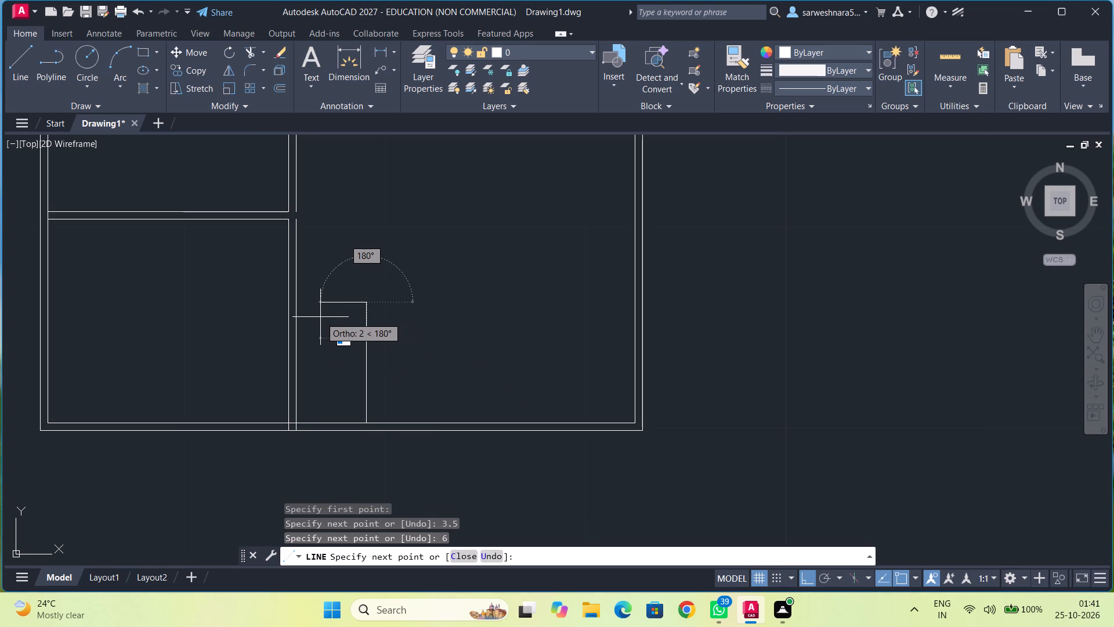
type("3.")
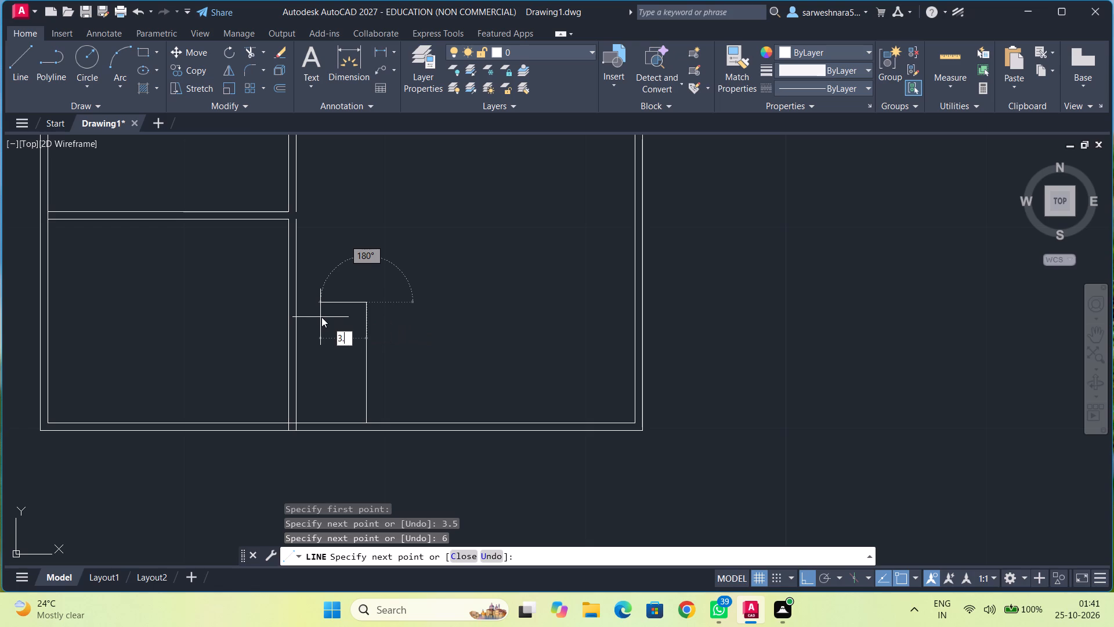
key("5")
key("Return")
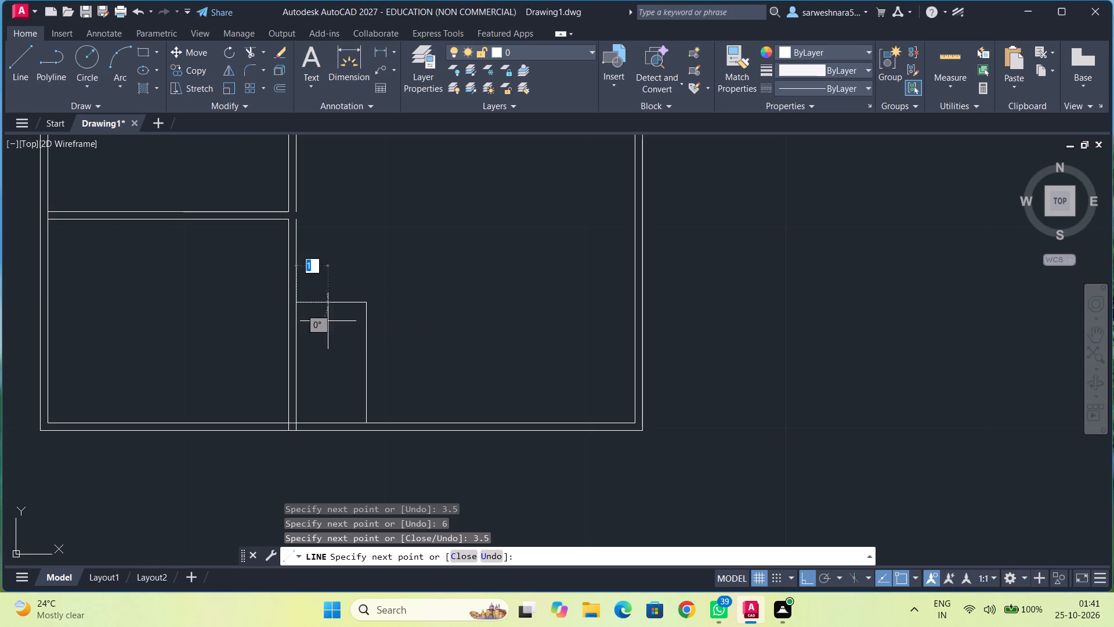
Offset the top and right lines of the 3.5 by 6 room outward by 0.375 to form its walls.
left_click(276, 93)
type("0.375")
key("Return")
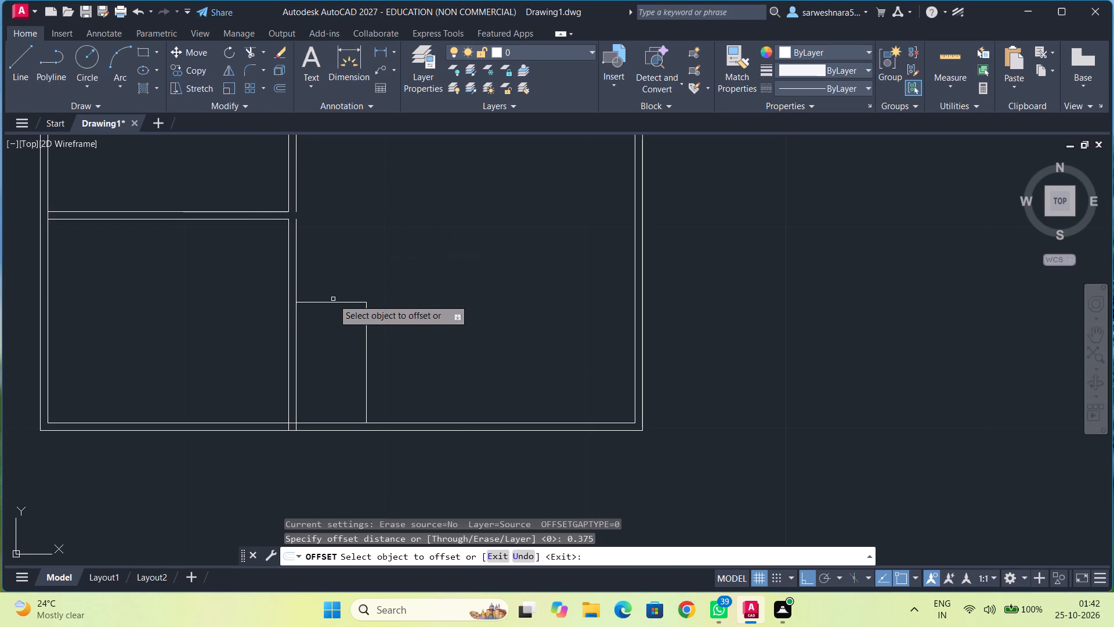
left_click(333, 302)
left_click(335, 290)
left_click(367, 322)
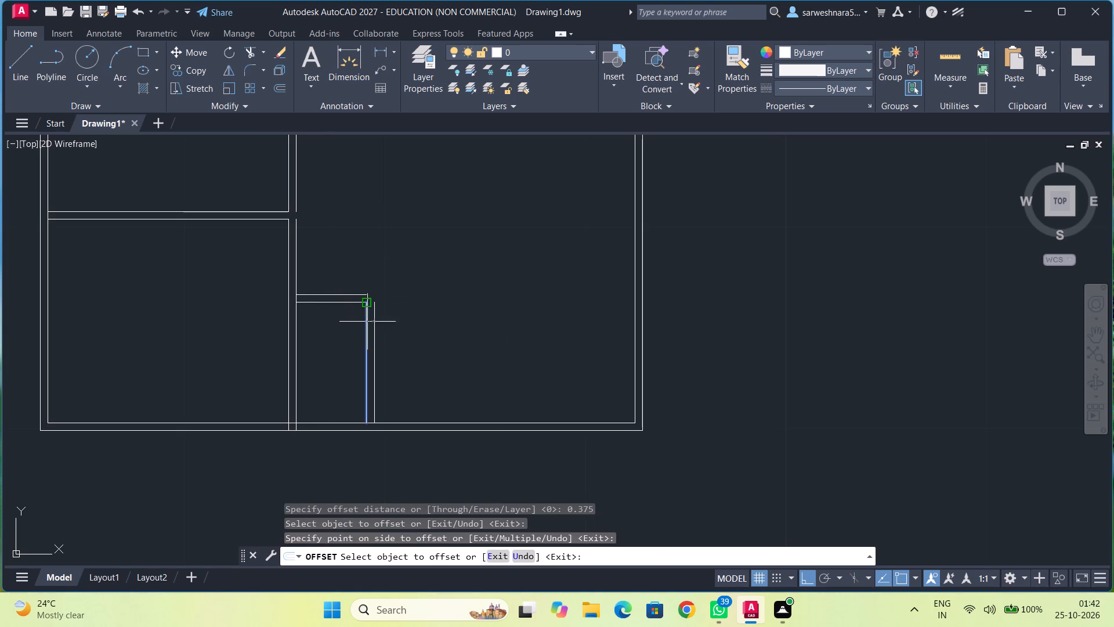
left_click(387, 327)
Draw the bottom and right sides of the adjoining room, 4 across and 6 up, starting at the small room's outer wall line.
middle_click_drag(418, 300, 393, 316)
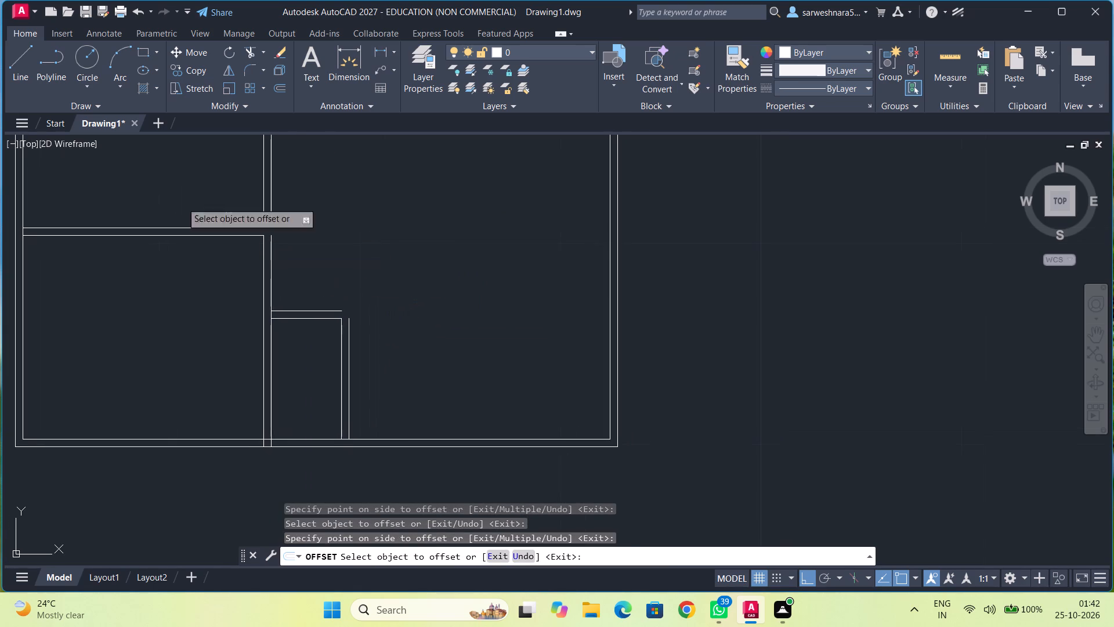
left_click(20, 74)
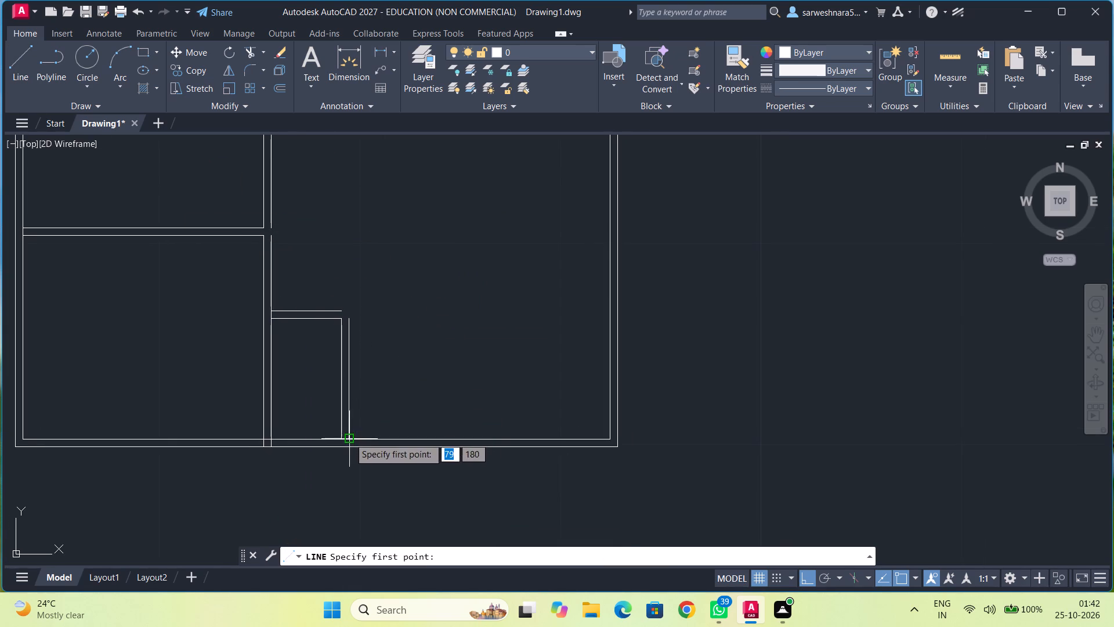
left_click(349, 438)
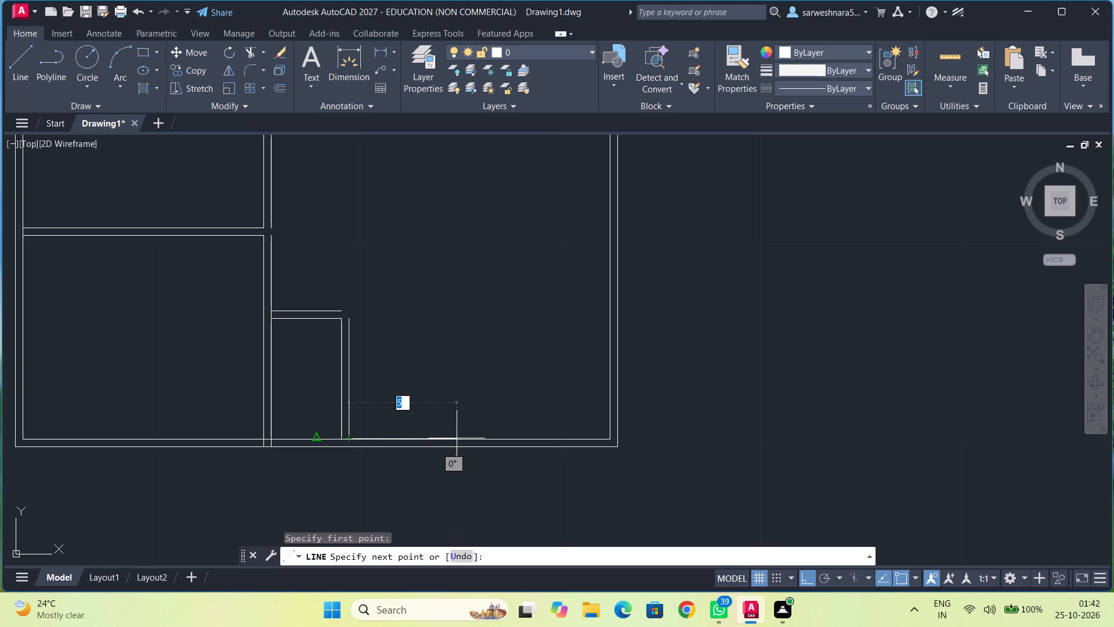
key("4")
key("Return")
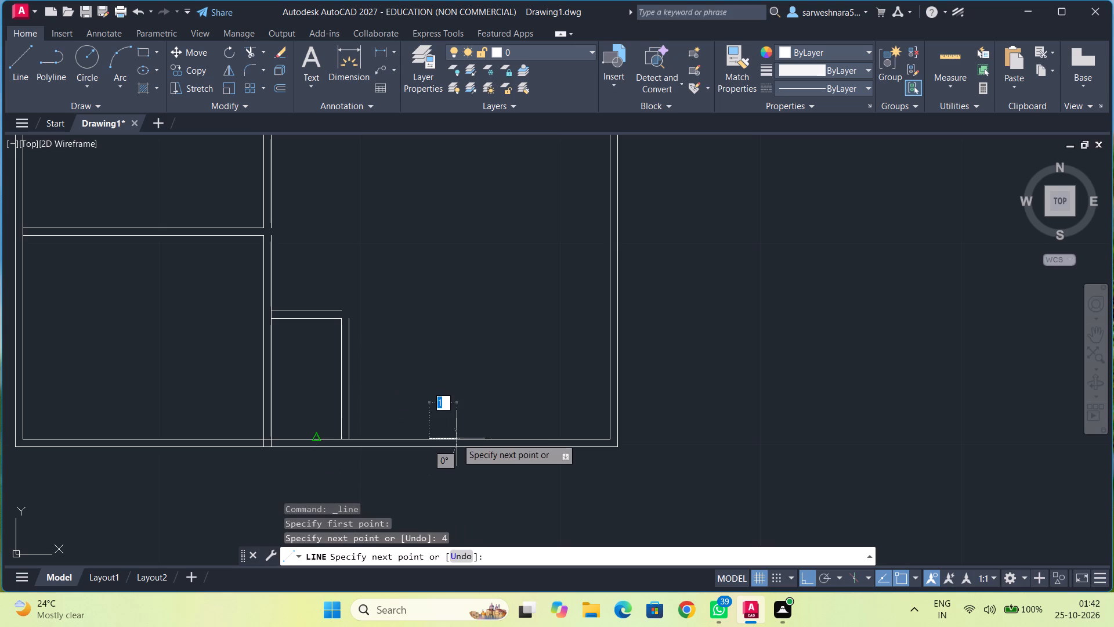
key("6")
key("Return")
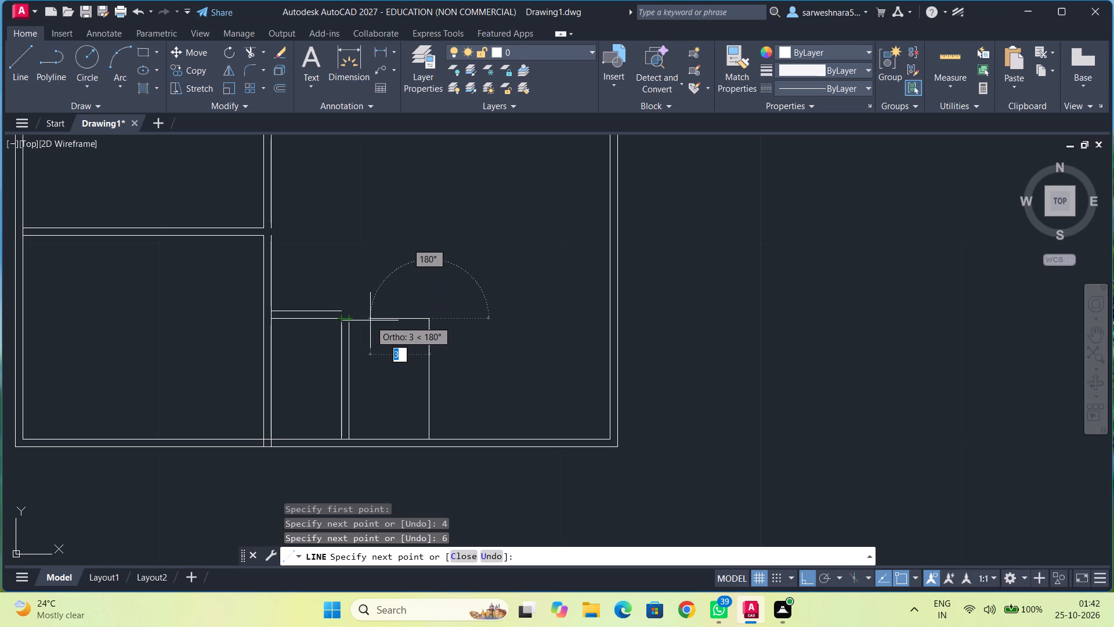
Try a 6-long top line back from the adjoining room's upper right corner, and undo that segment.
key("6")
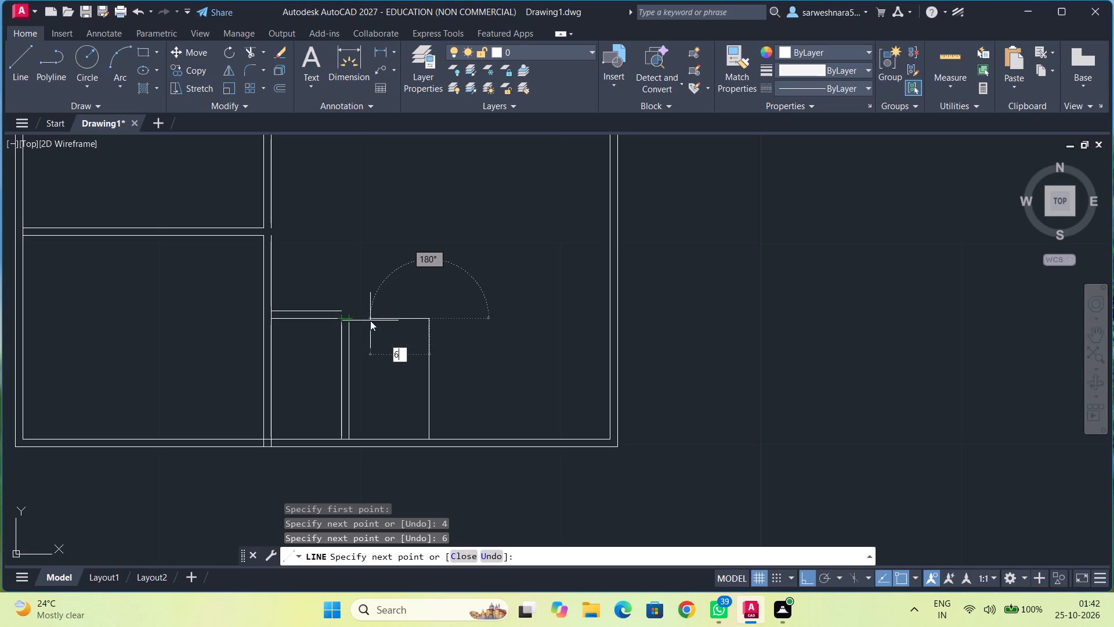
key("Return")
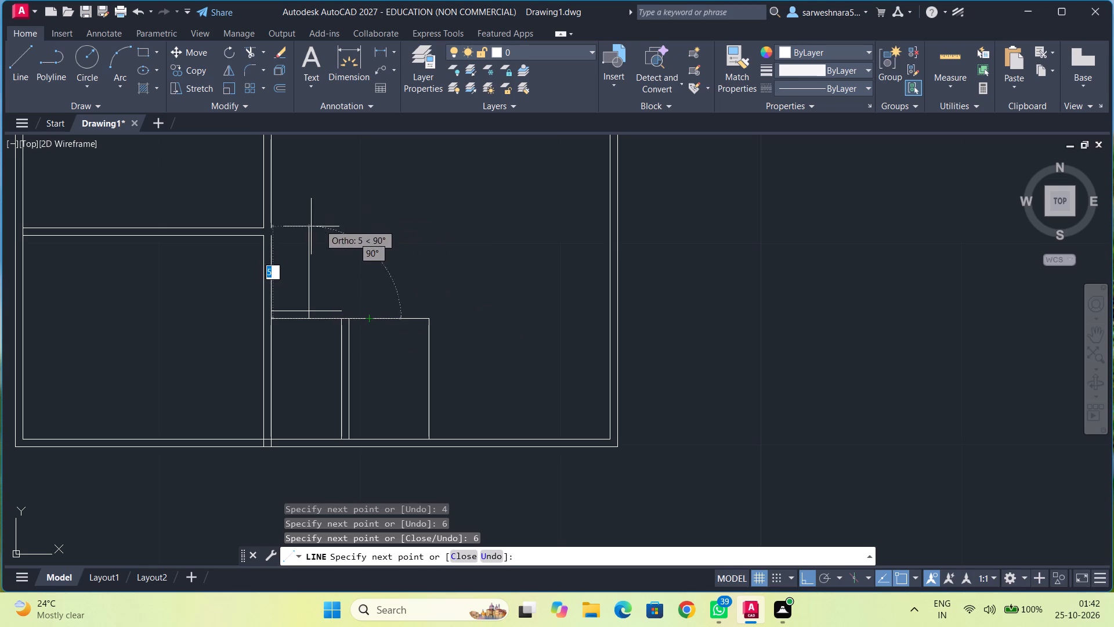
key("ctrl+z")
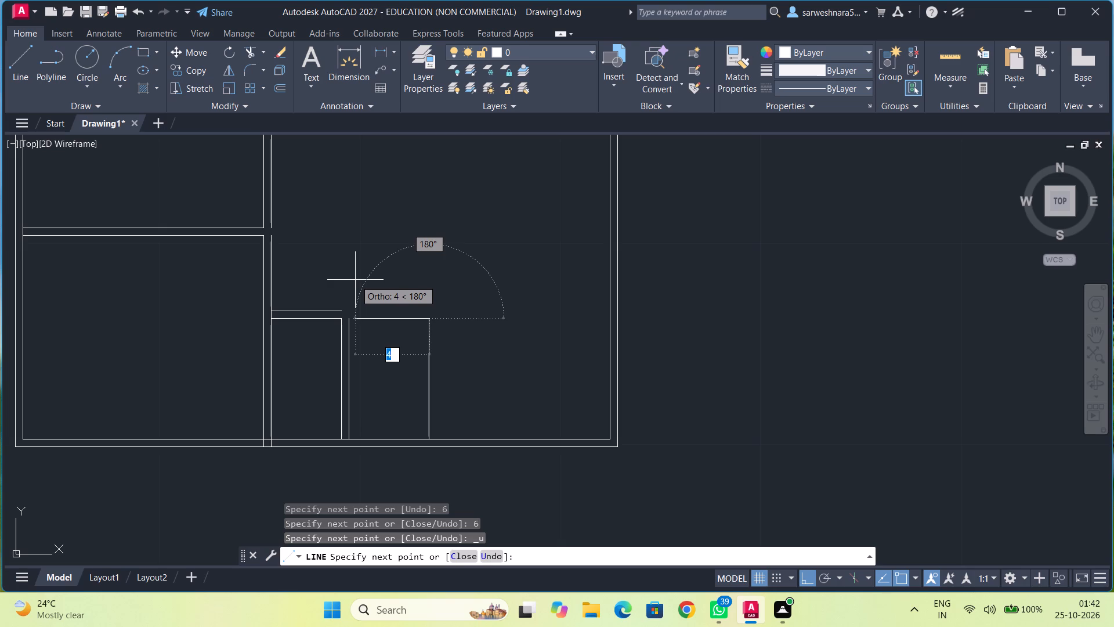
Draw a 4-long top line back from the adjoining room's upper right corner to close the room.
key("4")
key("Return")
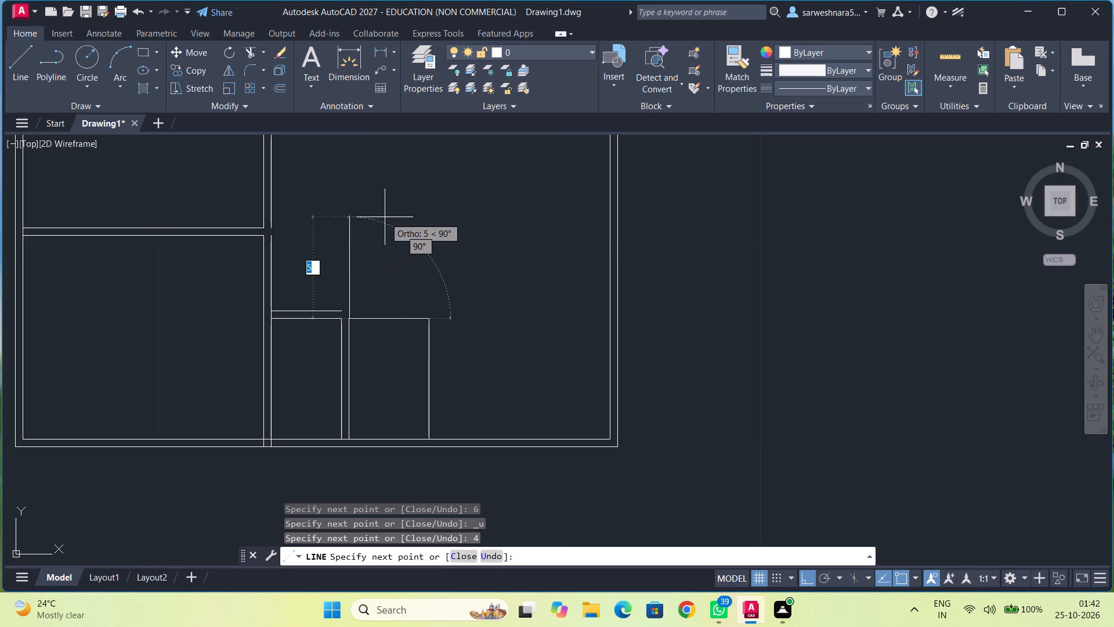
key("Escape")
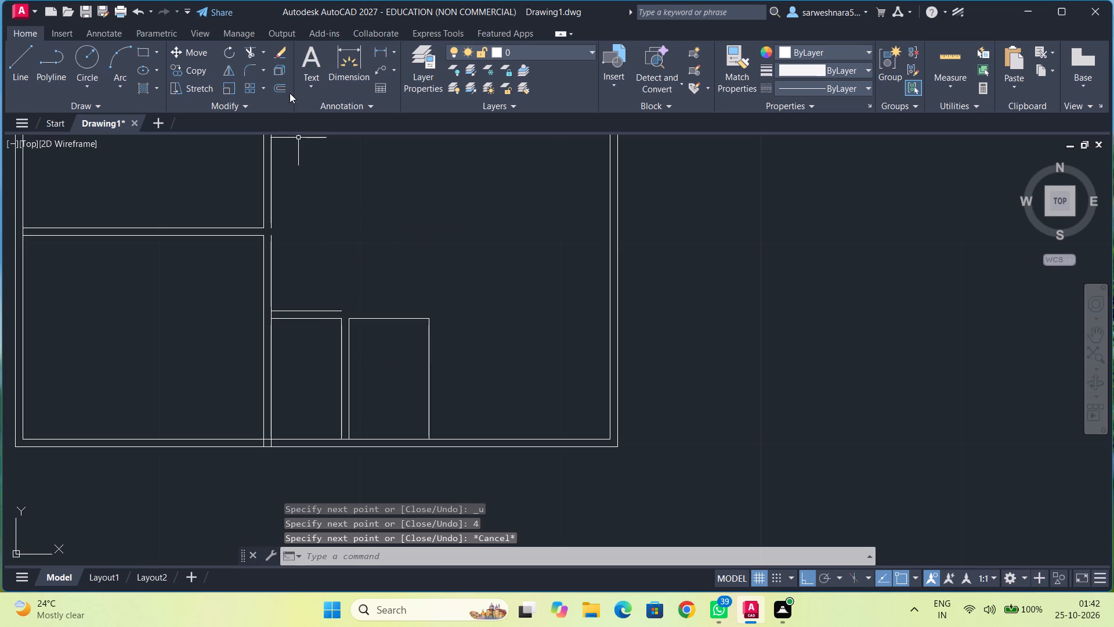
Offset the top and right lines of the 4 by 6 room outward by 0.375 to form its walls.
left_click(282, 87)
type("0.375")
key("Return")
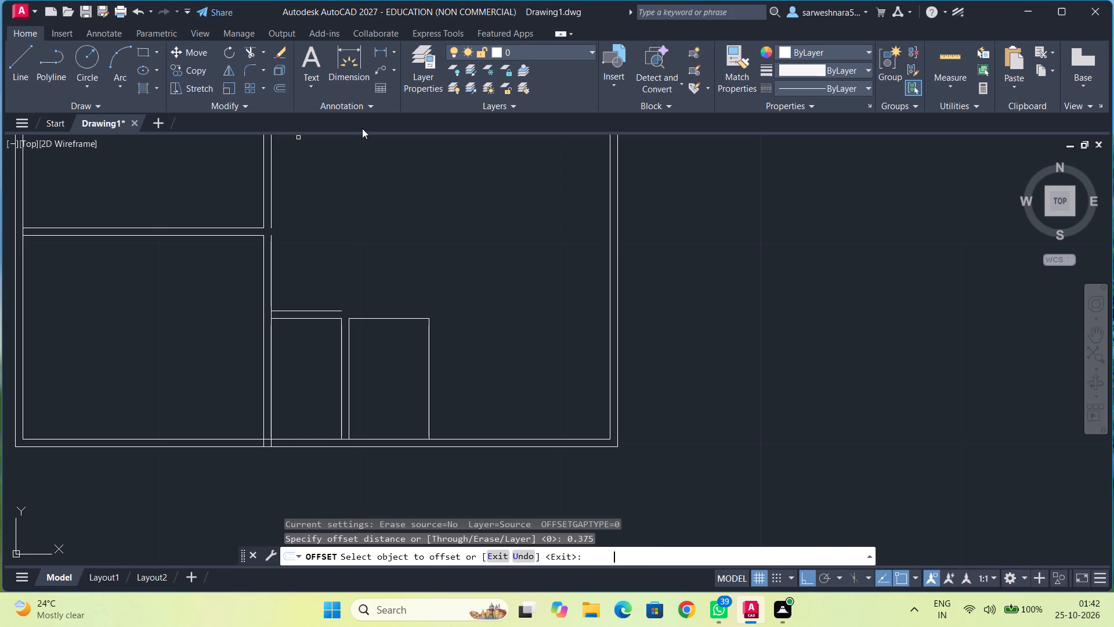
left_click(396, 317)
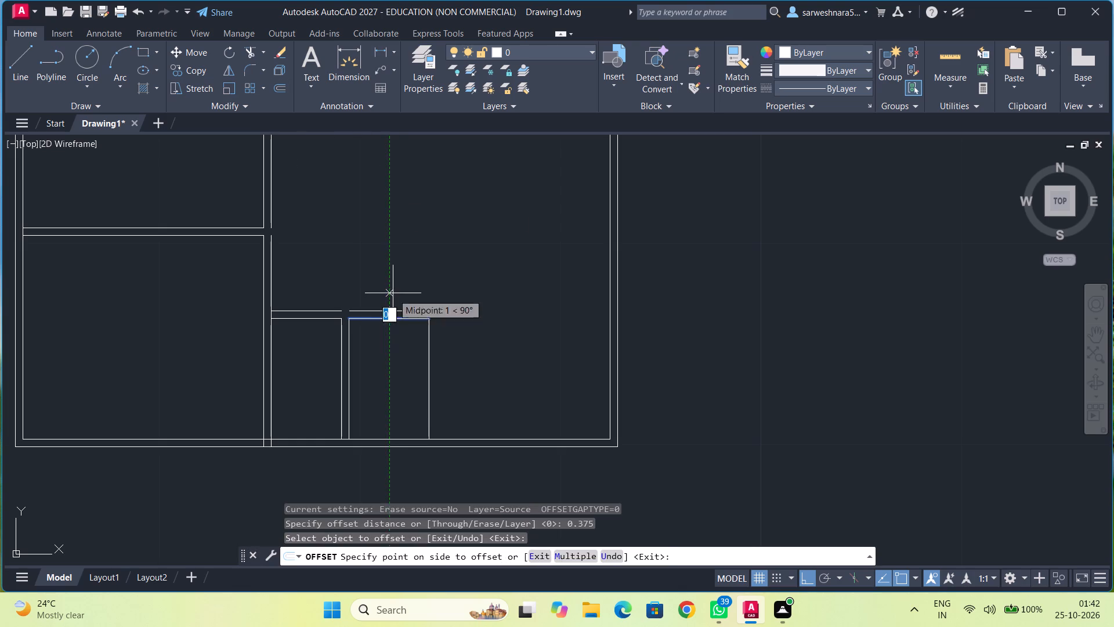
left_click(392, 293)
left_click(430, 336)
left_click(445, 337)
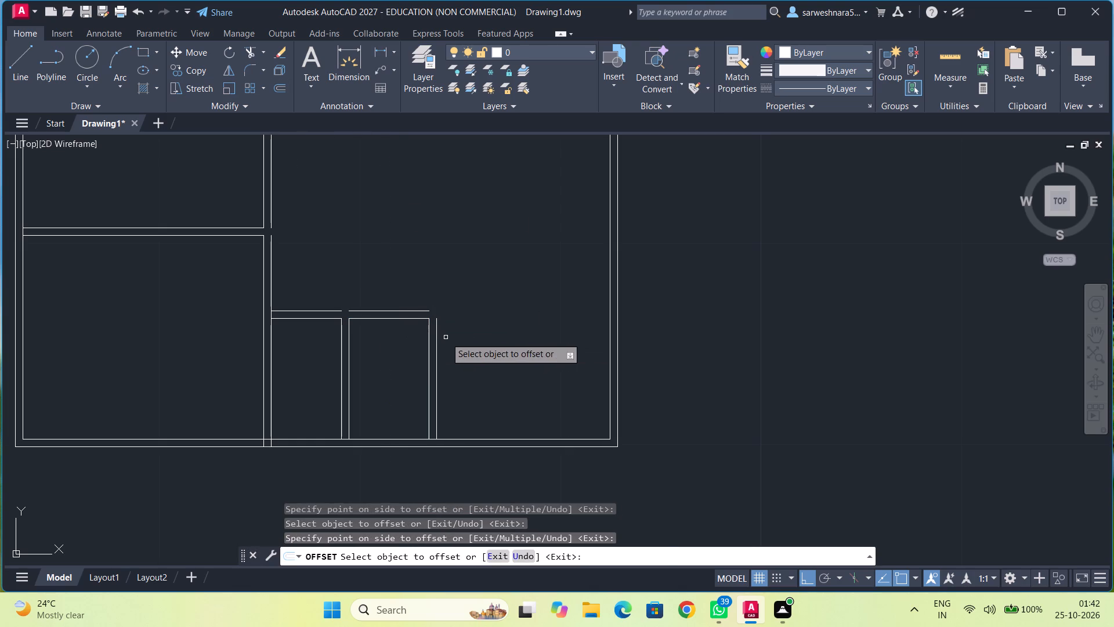
Draw the corner room's left and top sides from the base of the 4 by 6 room's outer wall line: 11 up, 8 across.
middle_click_drag(465, 321, 447, 344)
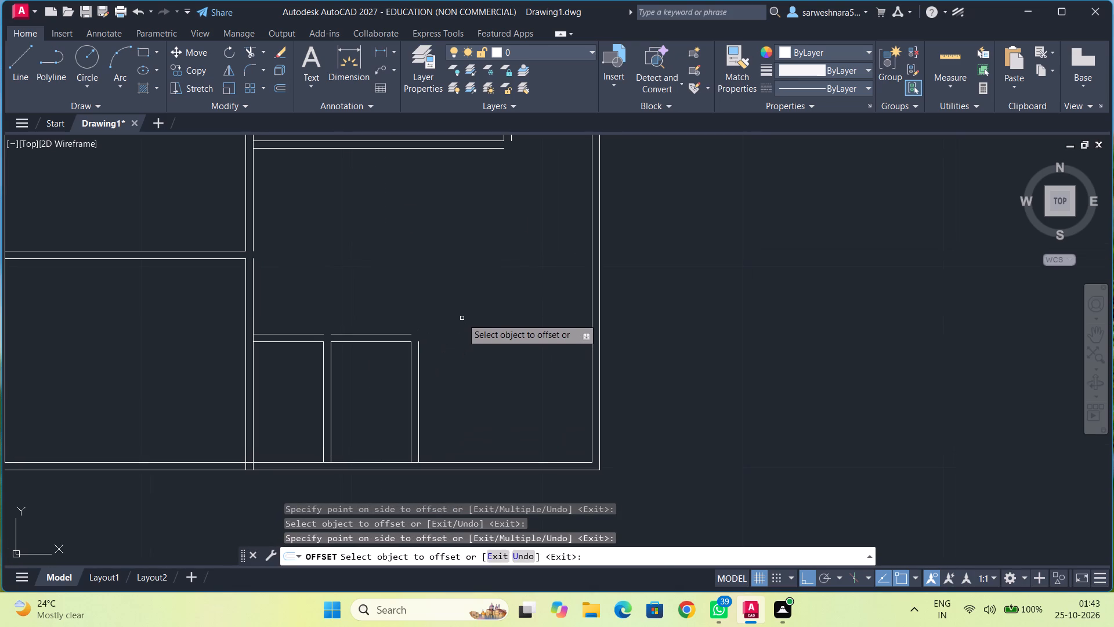
left_click(26, 73)
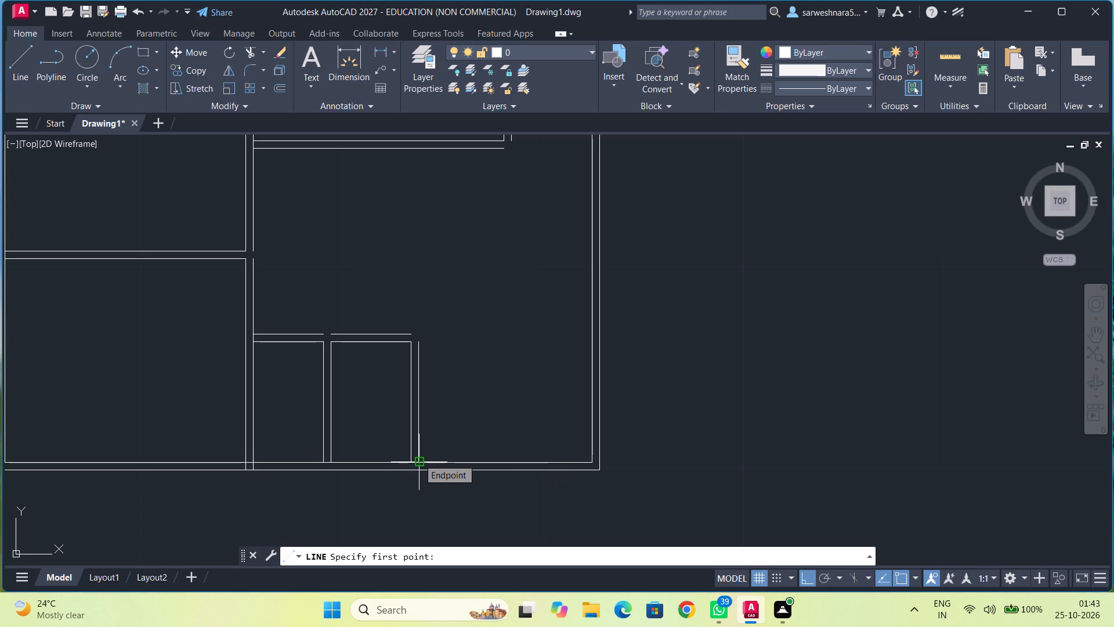
left_click(418, 459)
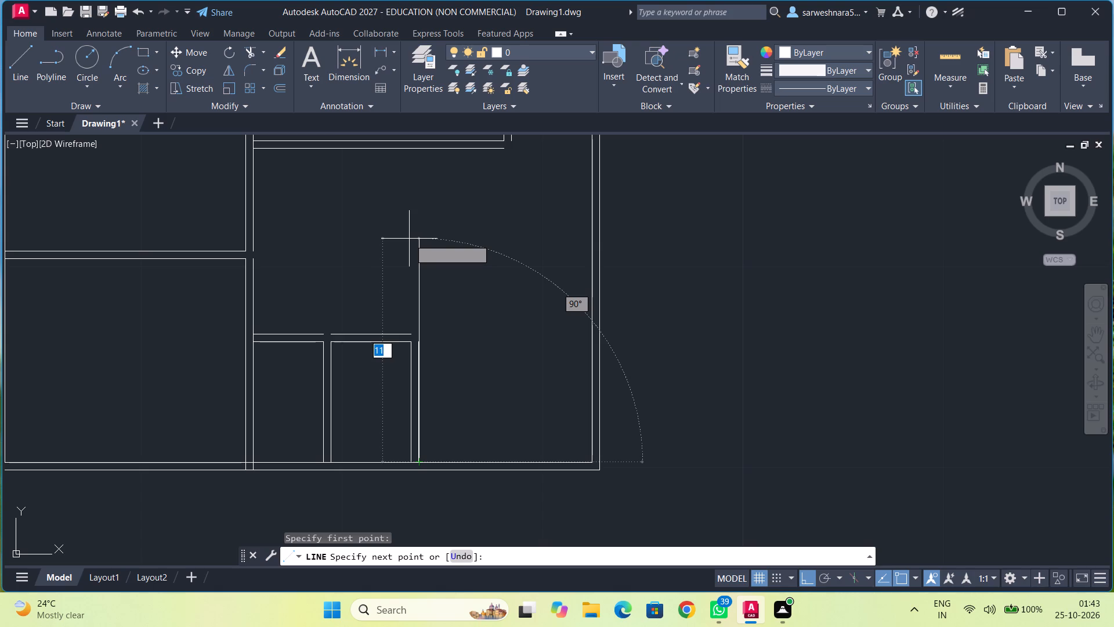
type("11")
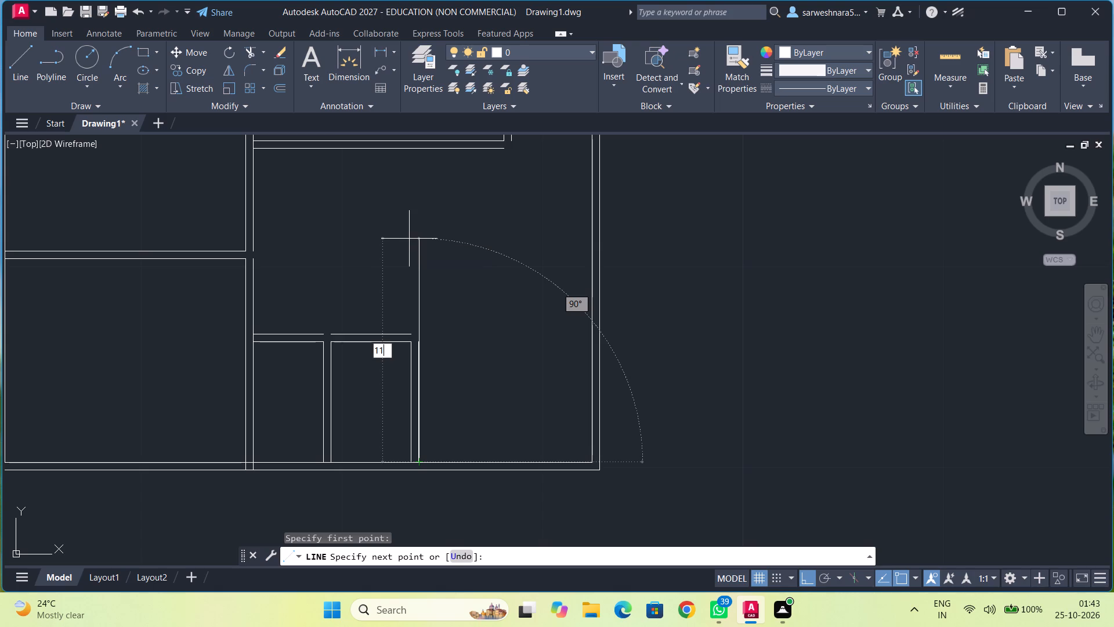
key("Return")
key("8")
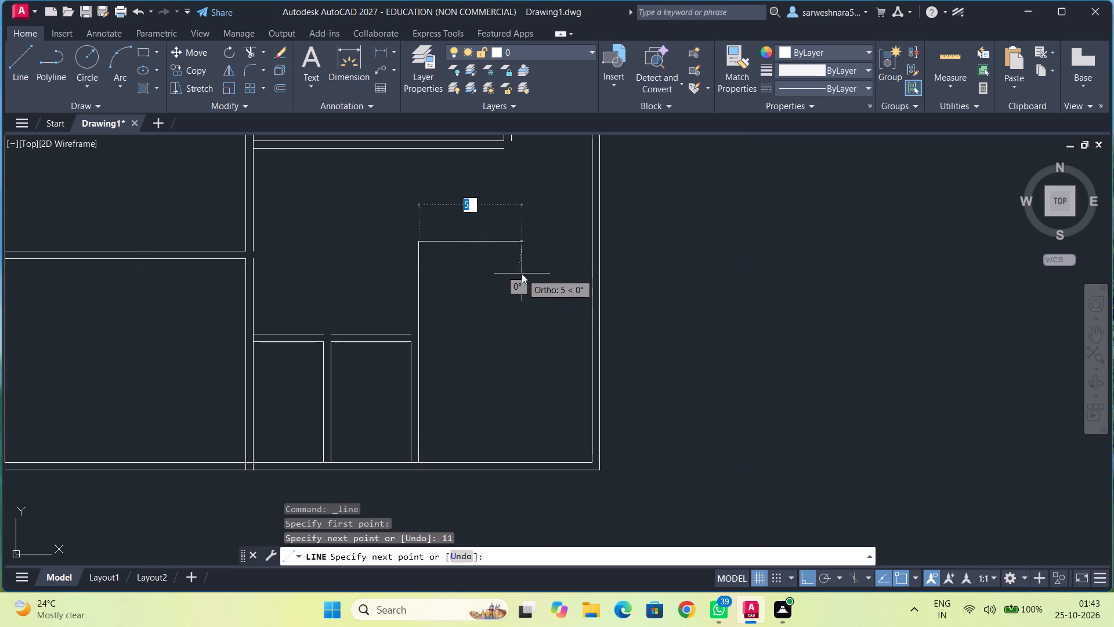
key("Return")
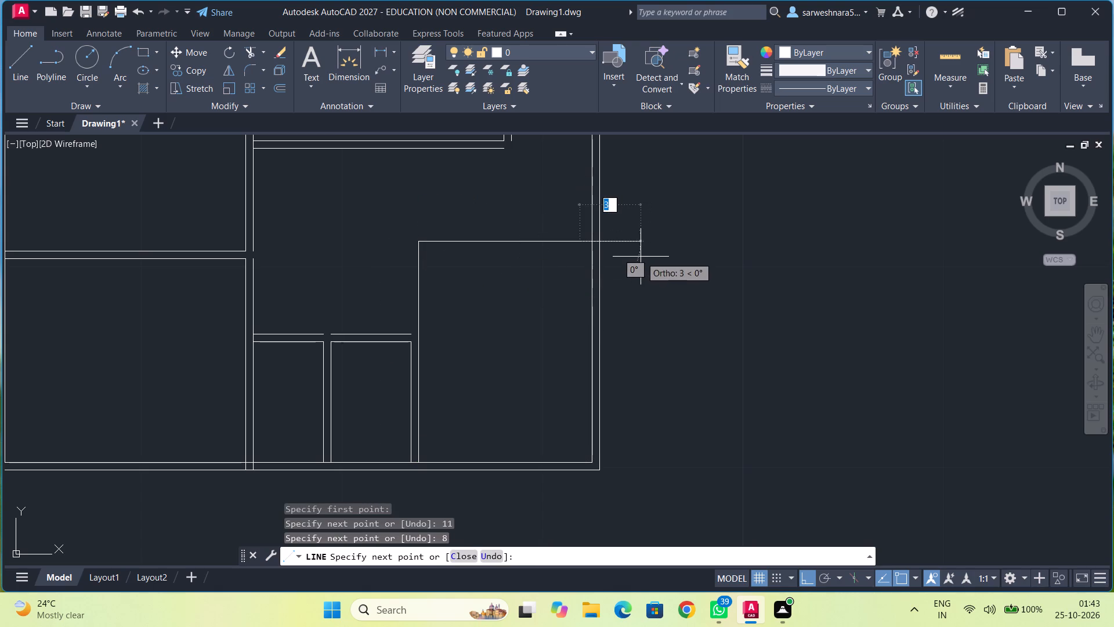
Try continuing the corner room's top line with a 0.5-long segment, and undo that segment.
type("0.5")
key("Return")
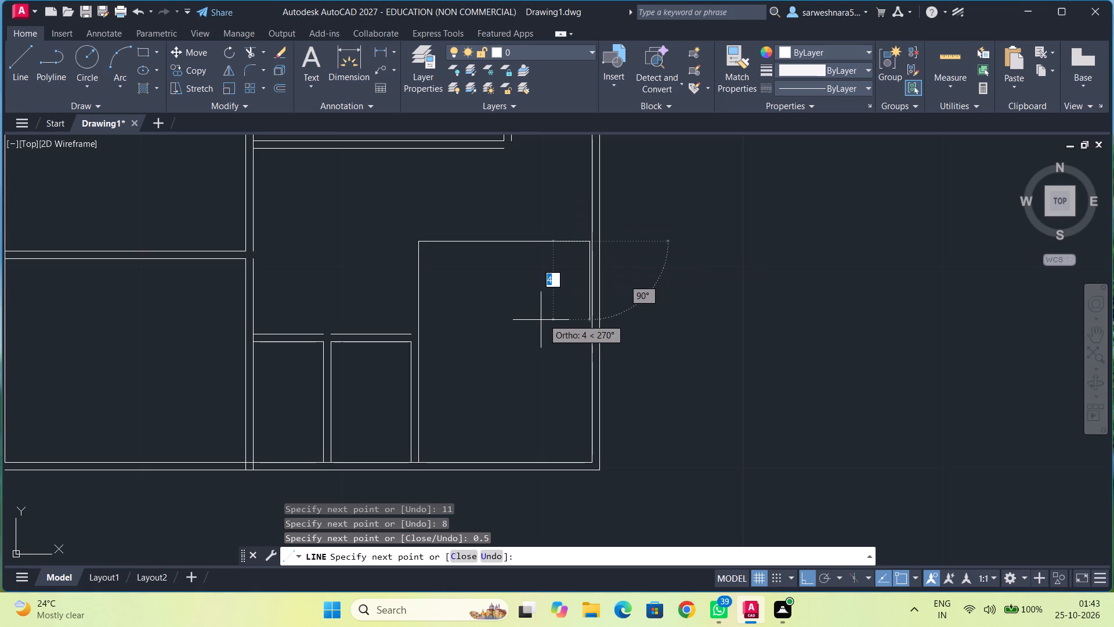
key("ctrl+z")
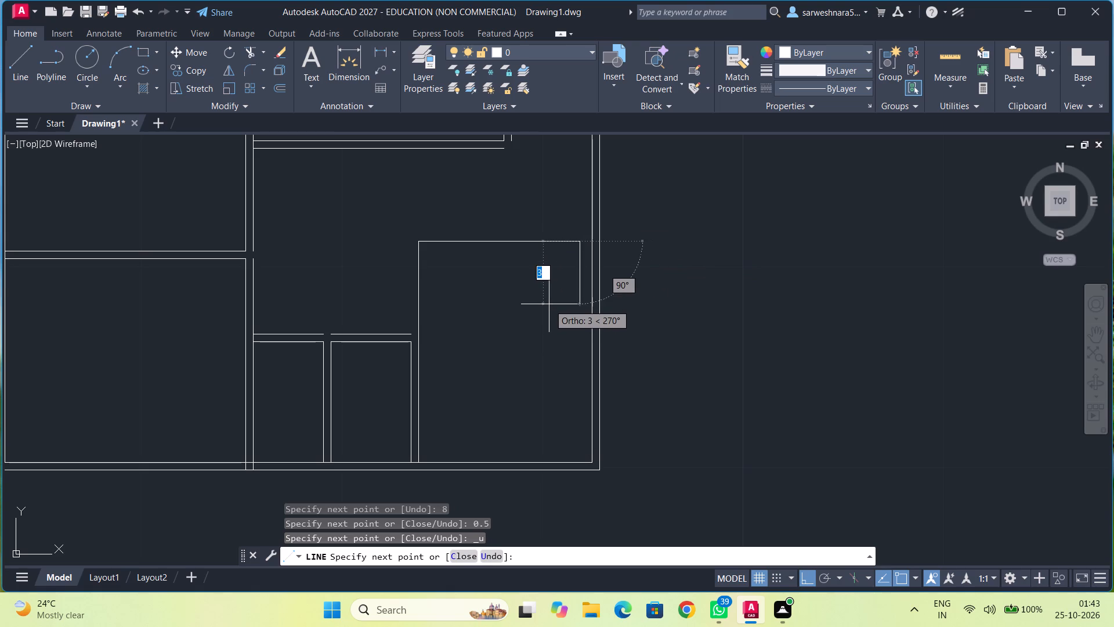
Continue the corner room's top line toward the right outer wall with a 1-long segment.
key("1")
key("Return")
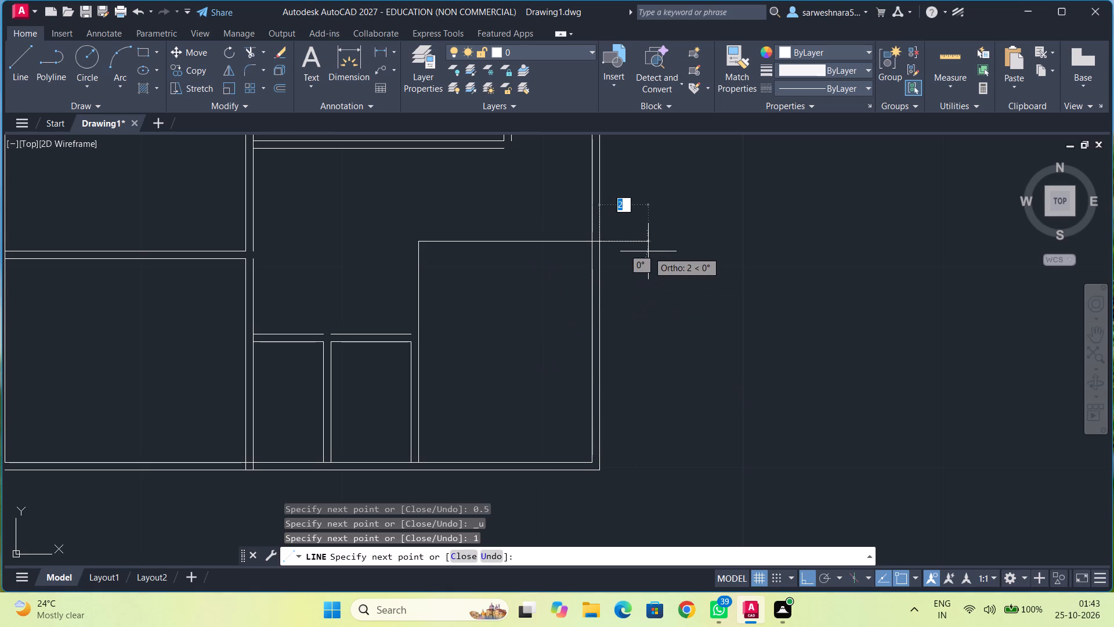
key("Escape")
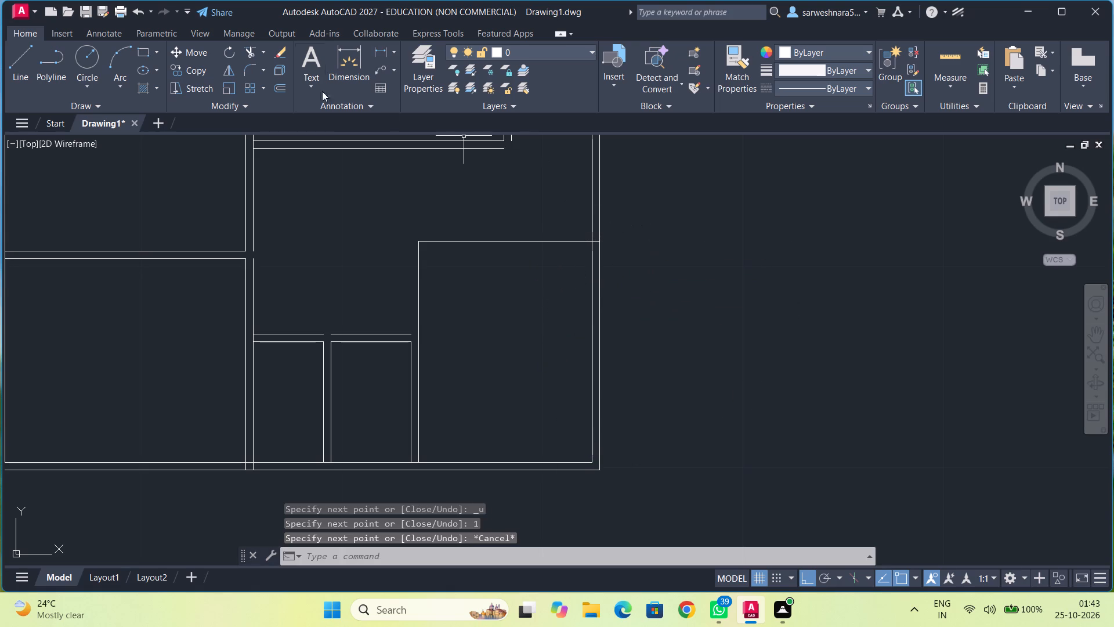
Trim the end of the corner room's top line that runs into the thickness of the right outer wall.
left_click(251, 56)
scroll(560, 282, "up", 2)
middle_click_drag(558, 281, 365, 409)
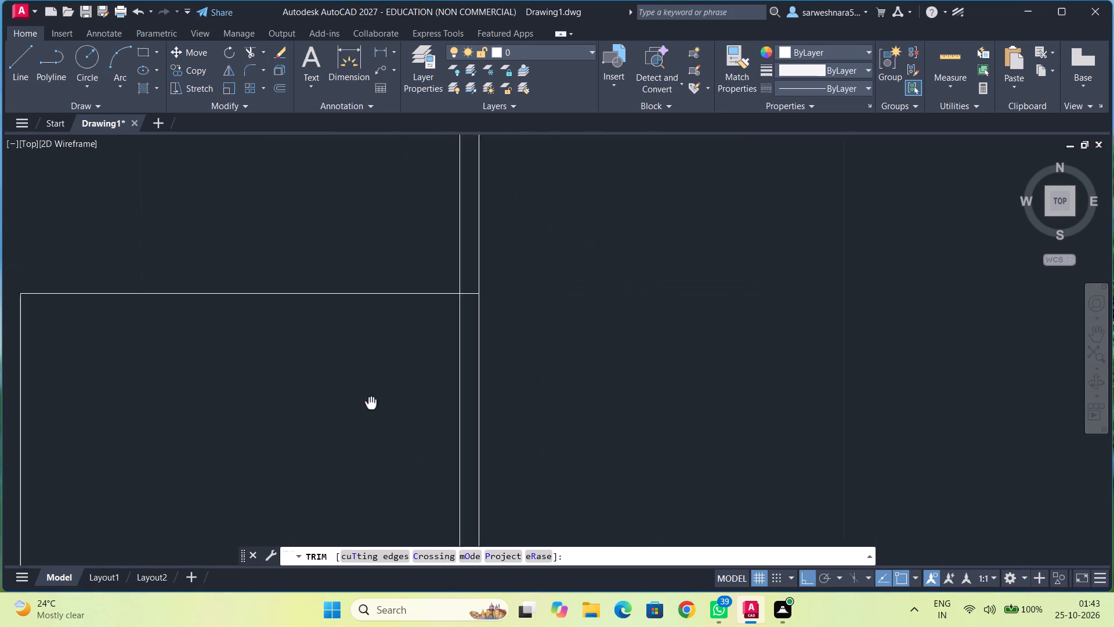
middle_click_drag(365, 409, 364, 410)
left_click(448, 307)
Offset both segments of the corner room's top line and its left line outward by 0.375 to form the walls.
scroll(377, 348, "down", 2)
middle_click_drag(301, 392, 343, 356)
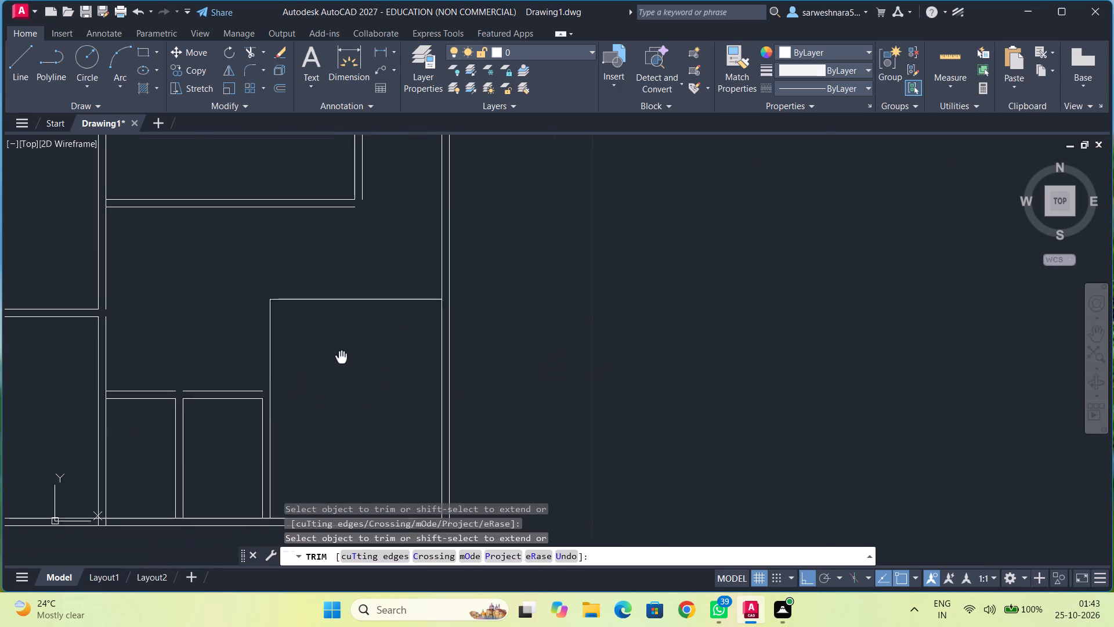
middle_click_drag(343, 356, 361, 350)
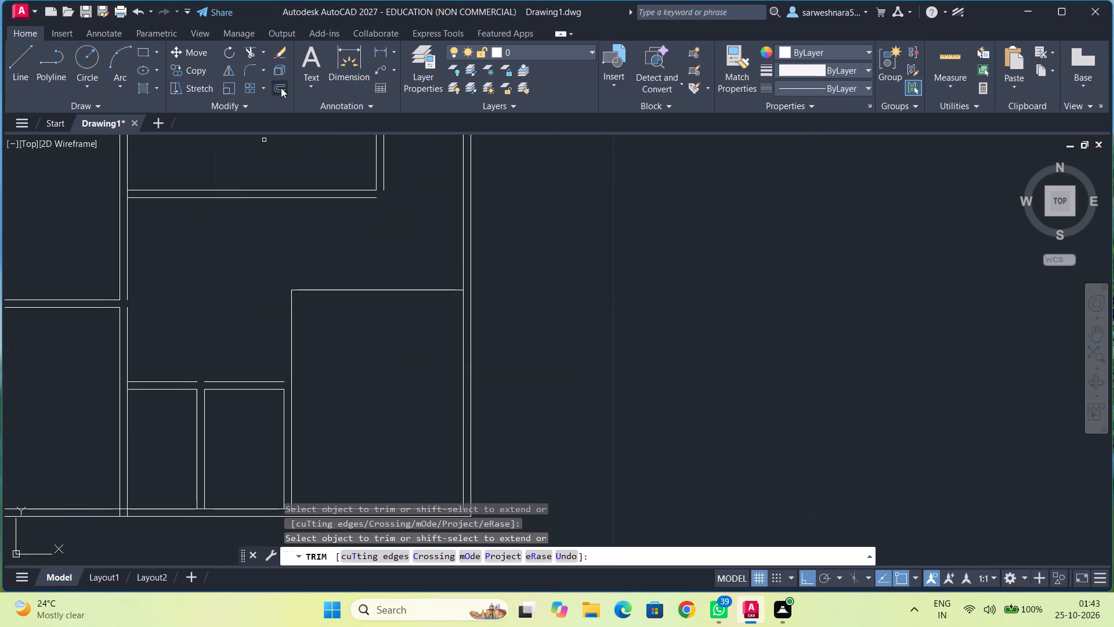
left_click(281, 88)
type("0.375")
key("Return")
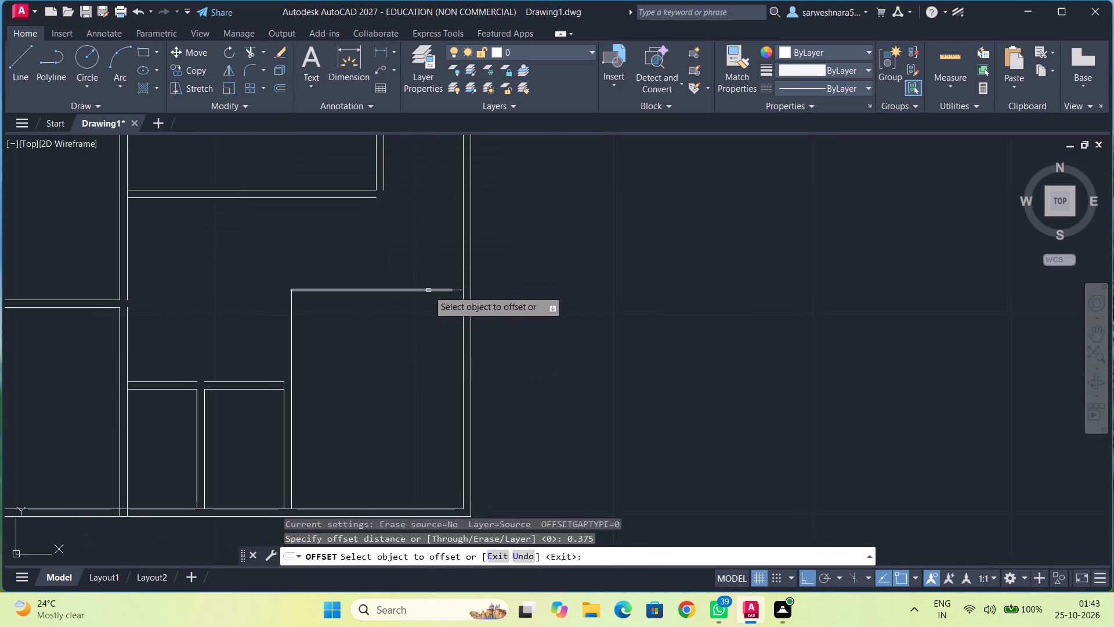
left_click(409, 290)
left_click(407, 266)
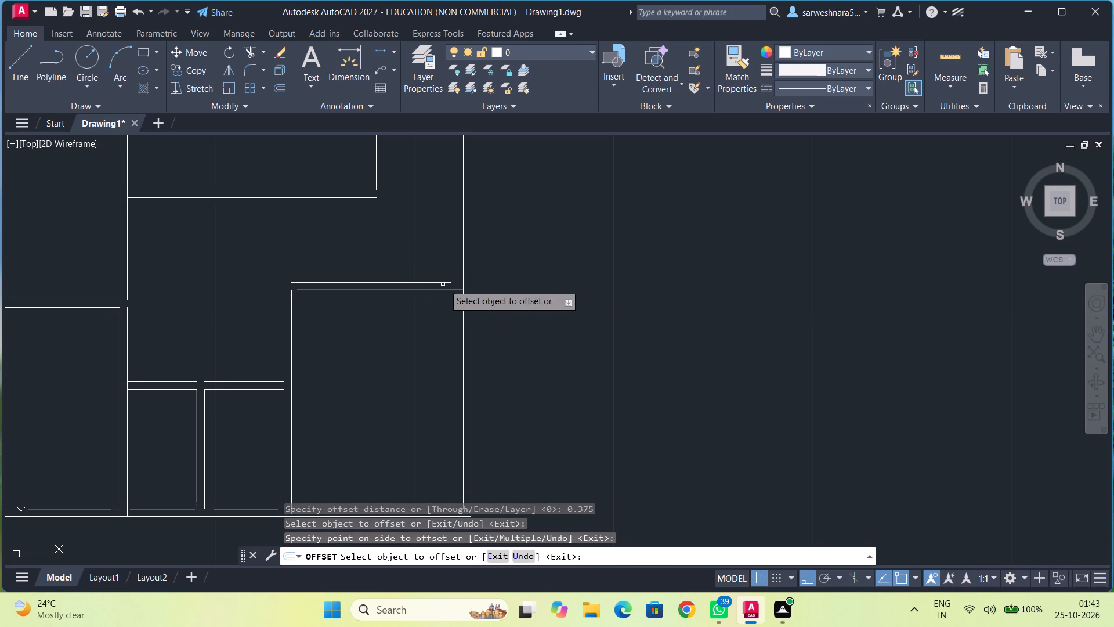
left_click(456, 291)
left_click(456, 276)
middle_click_drag(273, 330, 288, 324)
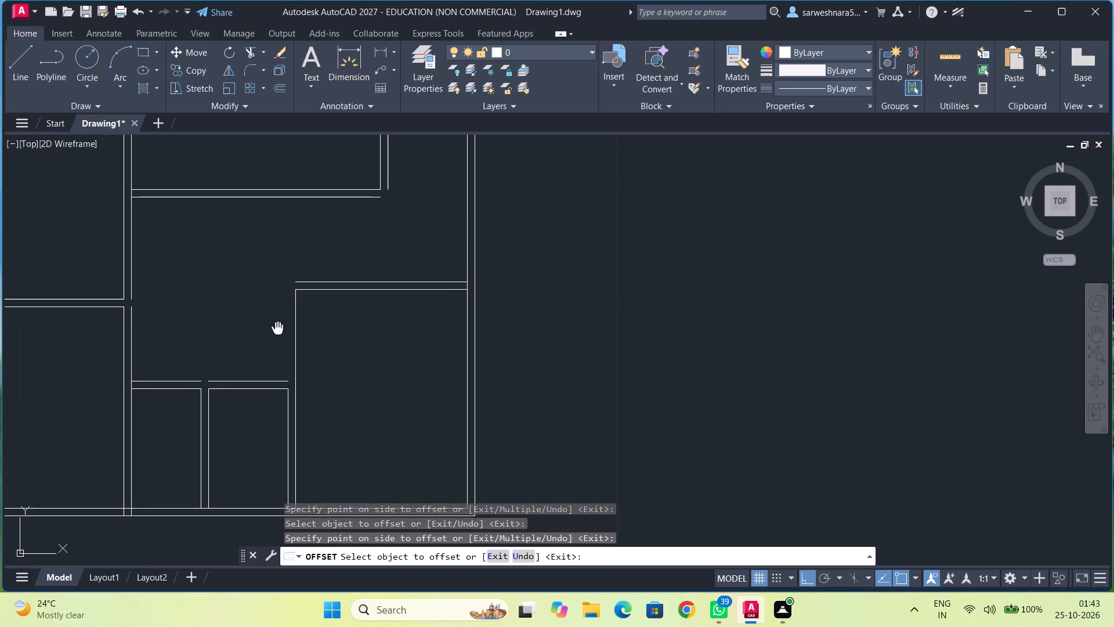
middle_click_drag(288, 324, 309, 312)
left_click(328, 315)
left_click(314, 315)
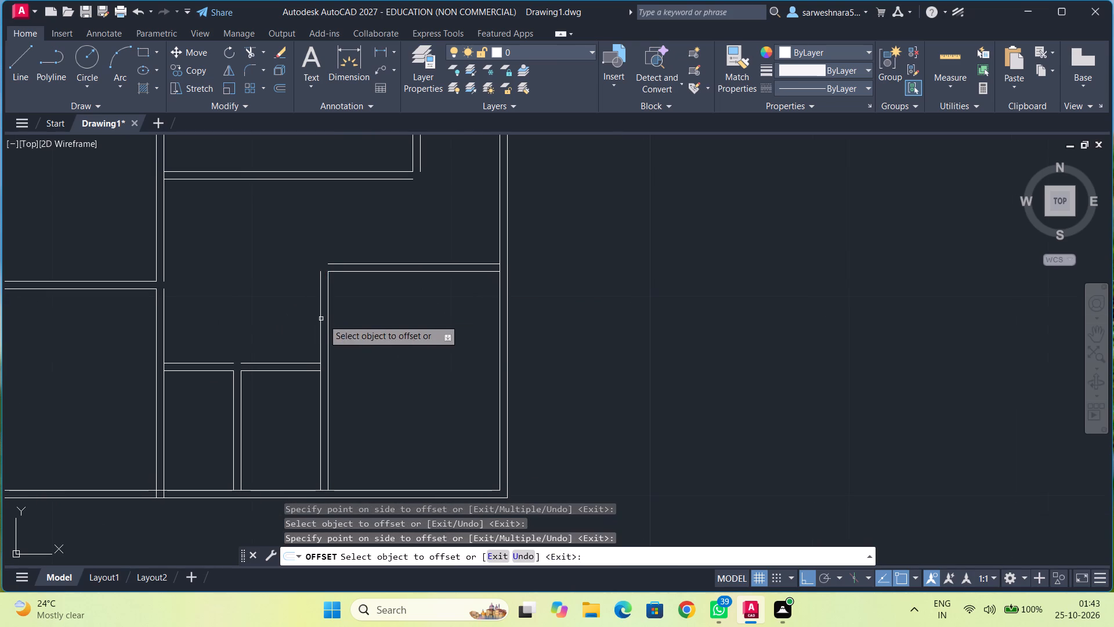
Draw a second 30 by 40 rectangular outline with lines, about 22 to the right of the first plan and level with its top edge.
scroll(416, 354, "down", 2)
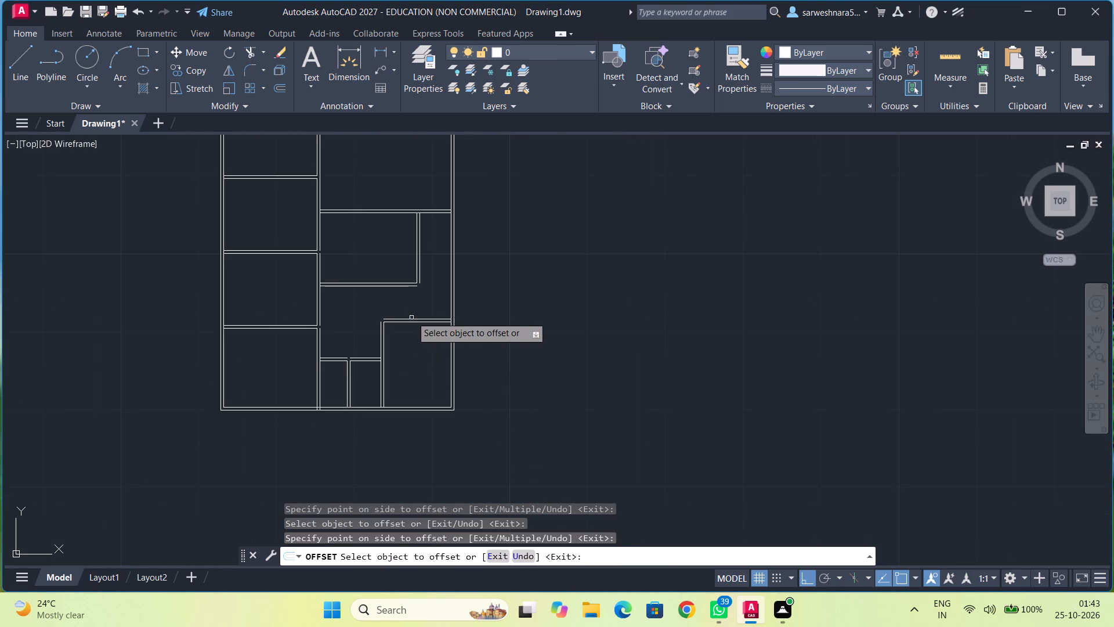
middle_click_drag(410, 303, 301, 363)
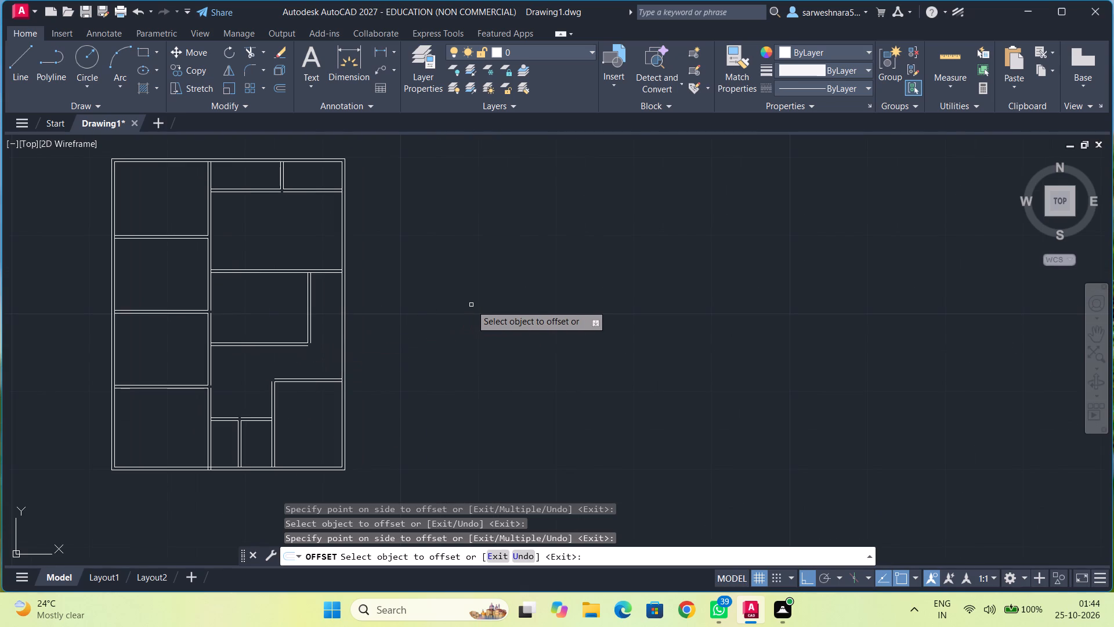
scroll(476, 286, "down", 2)
middle_click_drag(494, 277, 492, 277)
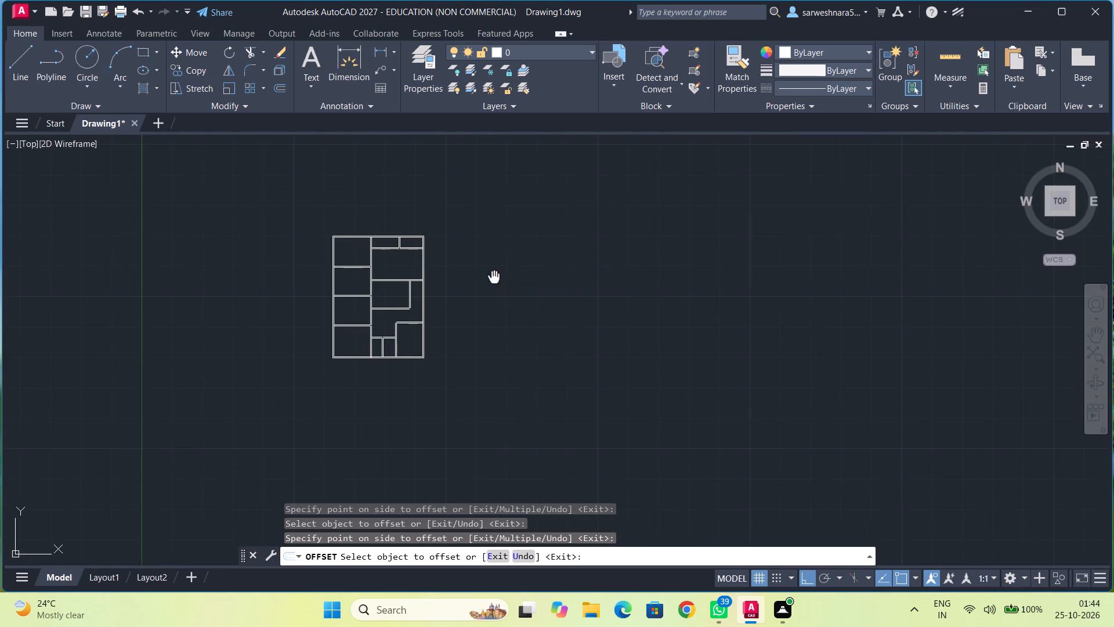
middle_click_drag(492, 277, 395, 318)
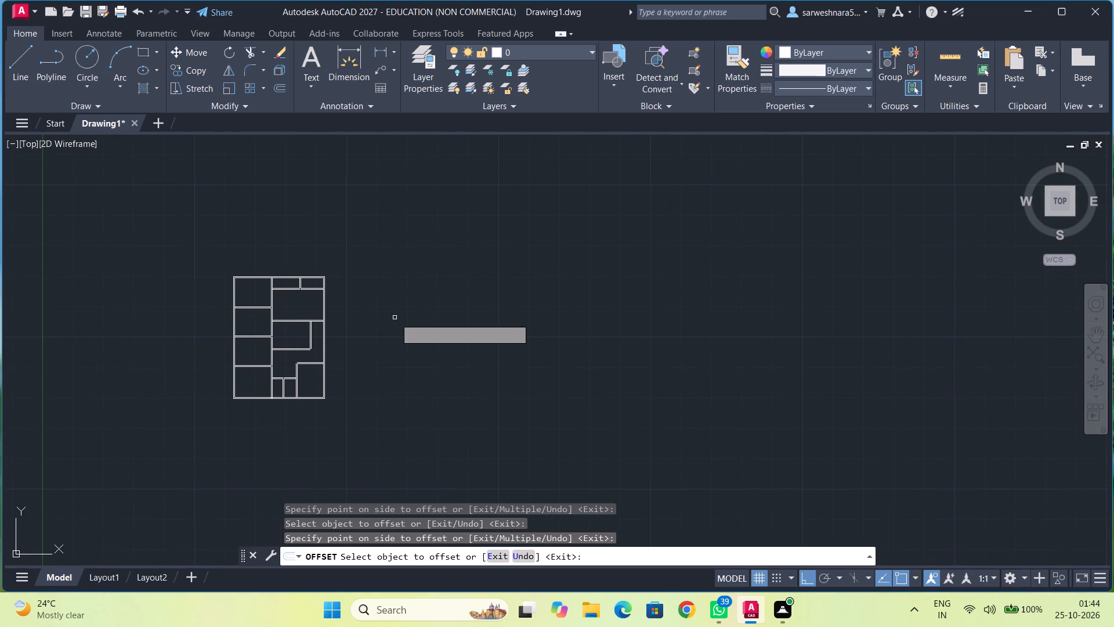
scroll(394, 319, "up", 1)
middle_click_drag(391, 314, 364, 287)
left_click(17, 73)
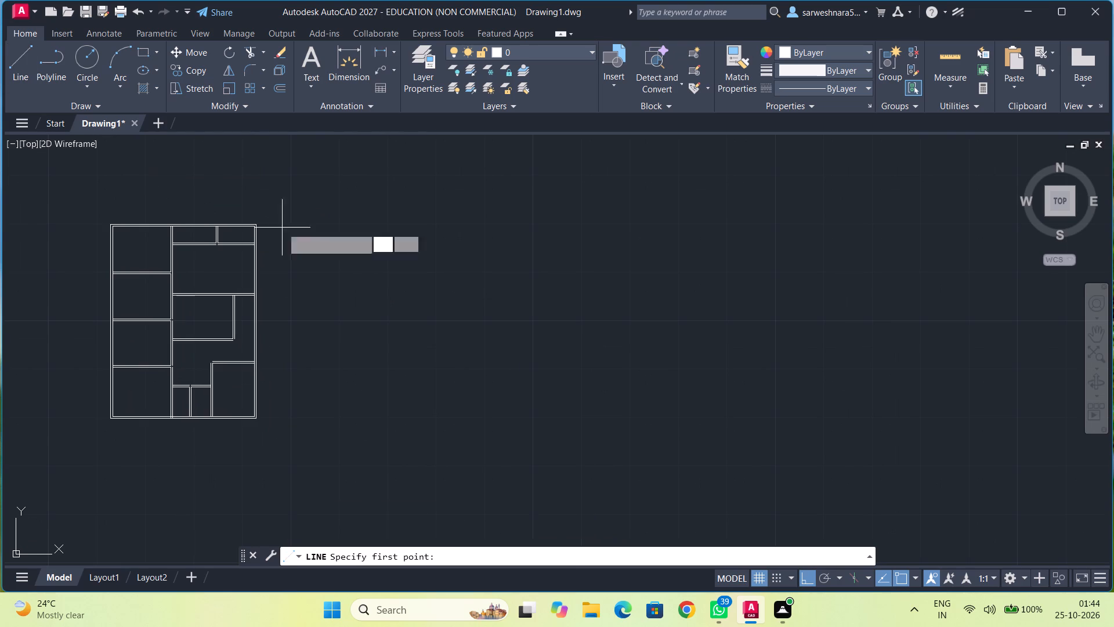
scroll(342, 248, "up", 2)
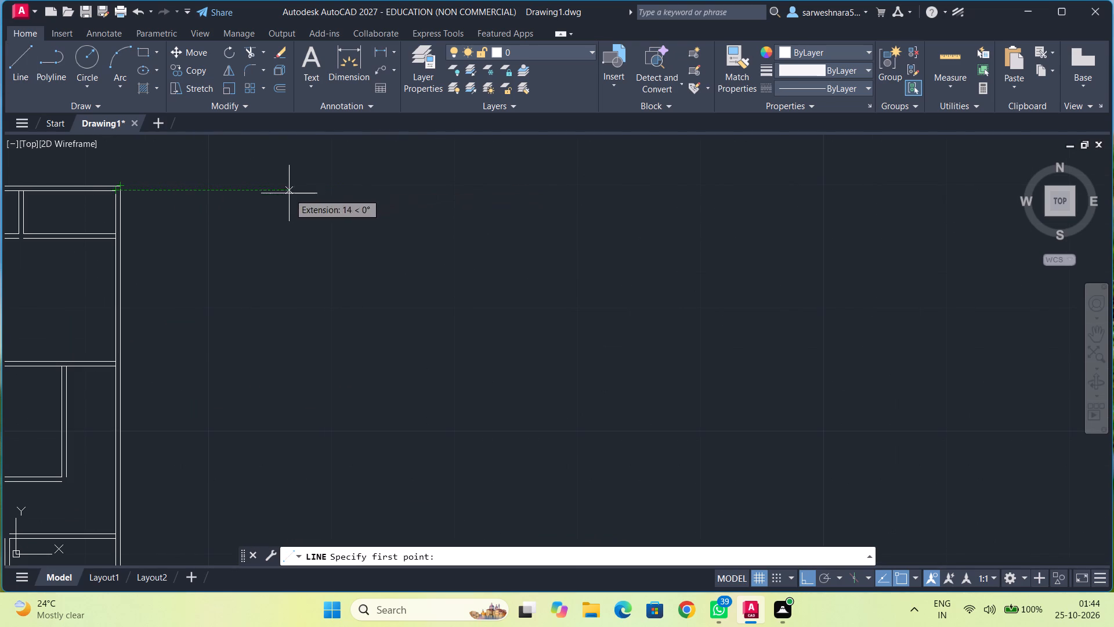
left_click(396, 183)
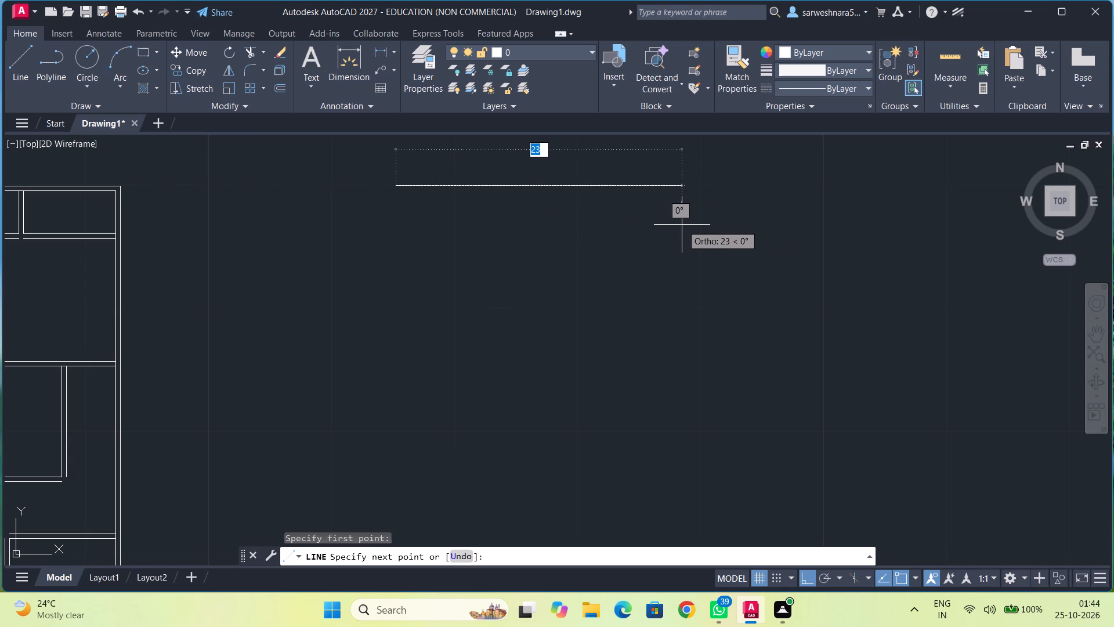
type("30")
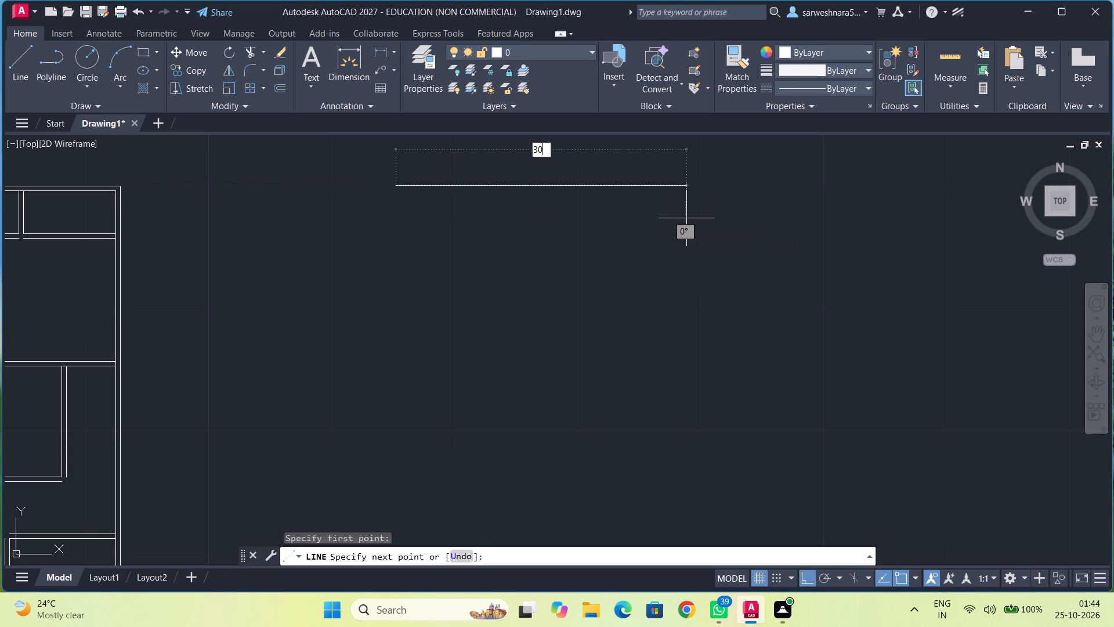
key("Return")
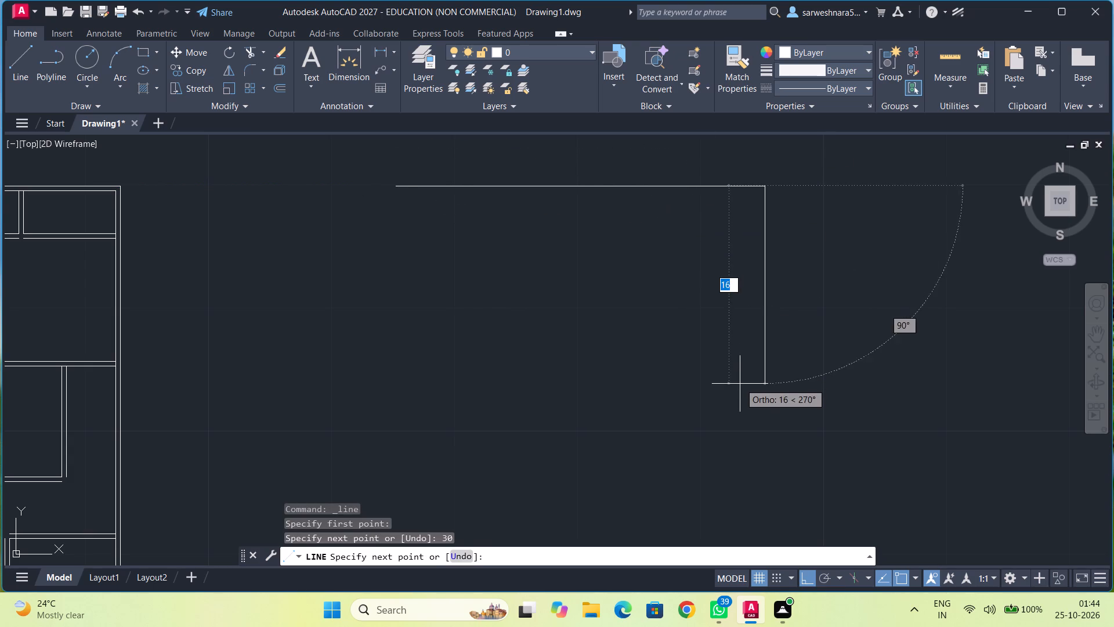
scroll(740, 384, "down", 1)
middle_click_drag(740, 384, 712, 311)
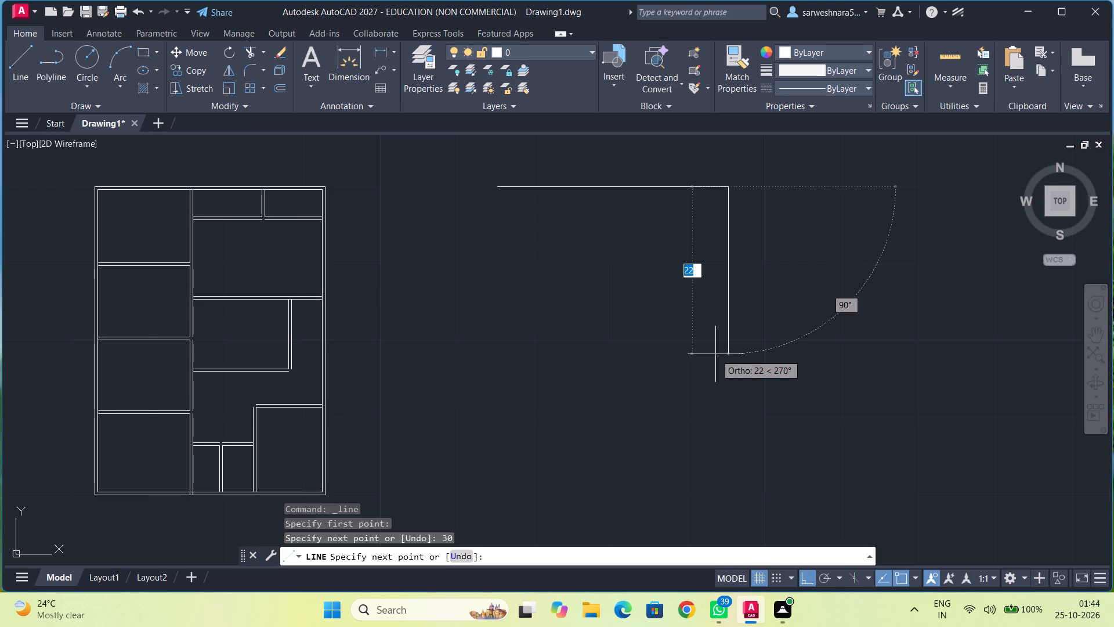
type("40")
key("Return")
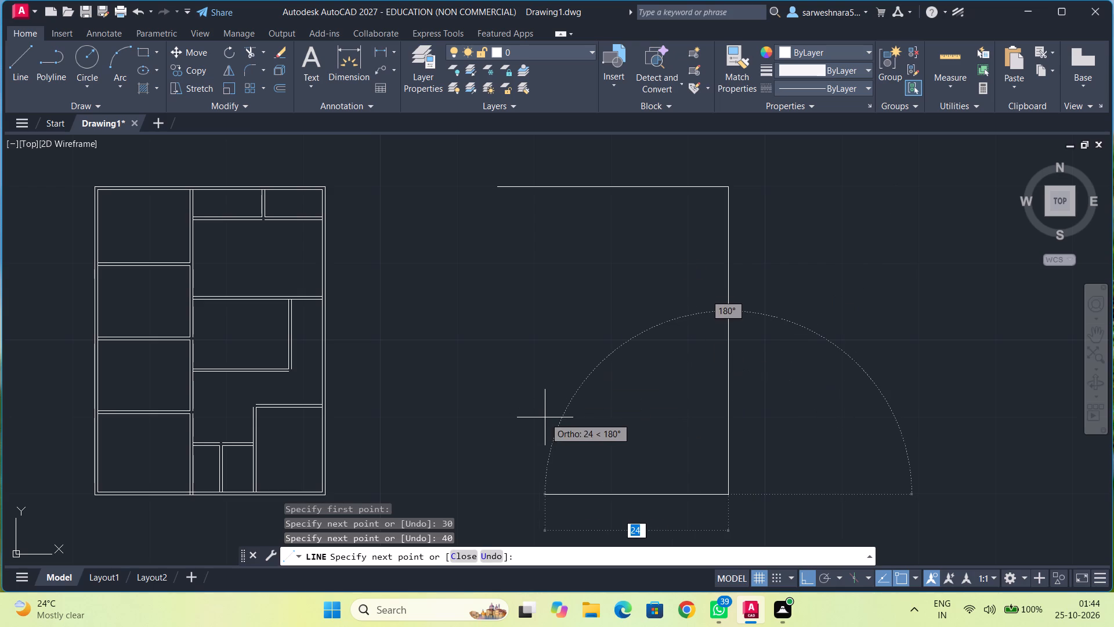
type("30")
key("Return")
type("40")
key("Return")
key("Escape")
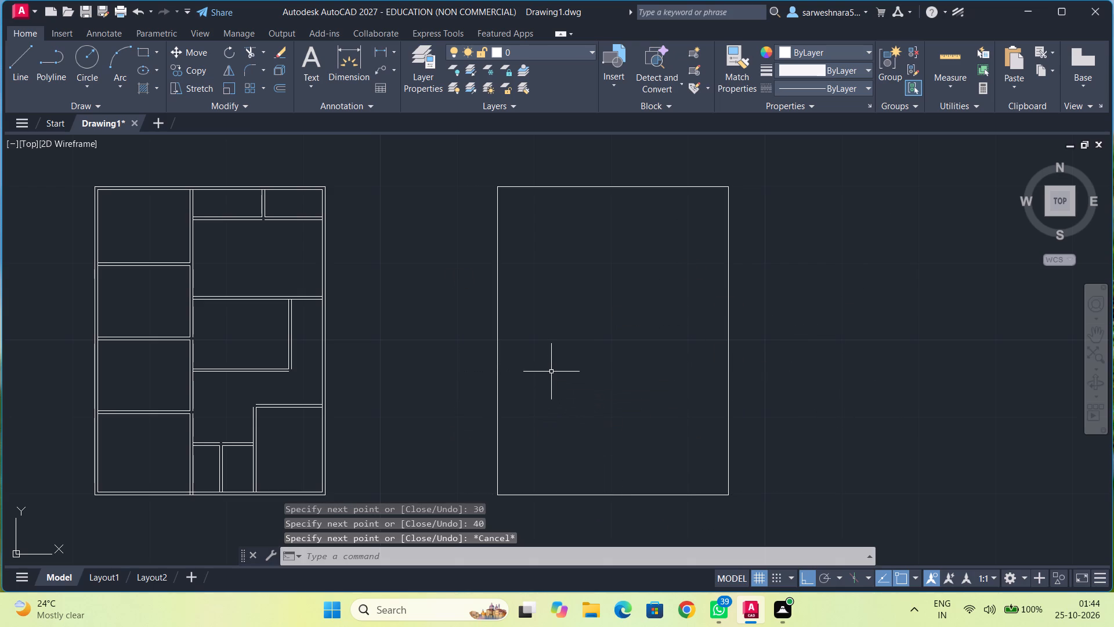
Offset all four sides of the second plan's outline inward by 0.375 to form the outer walls.
left_click(284, 91)
type("0.375")
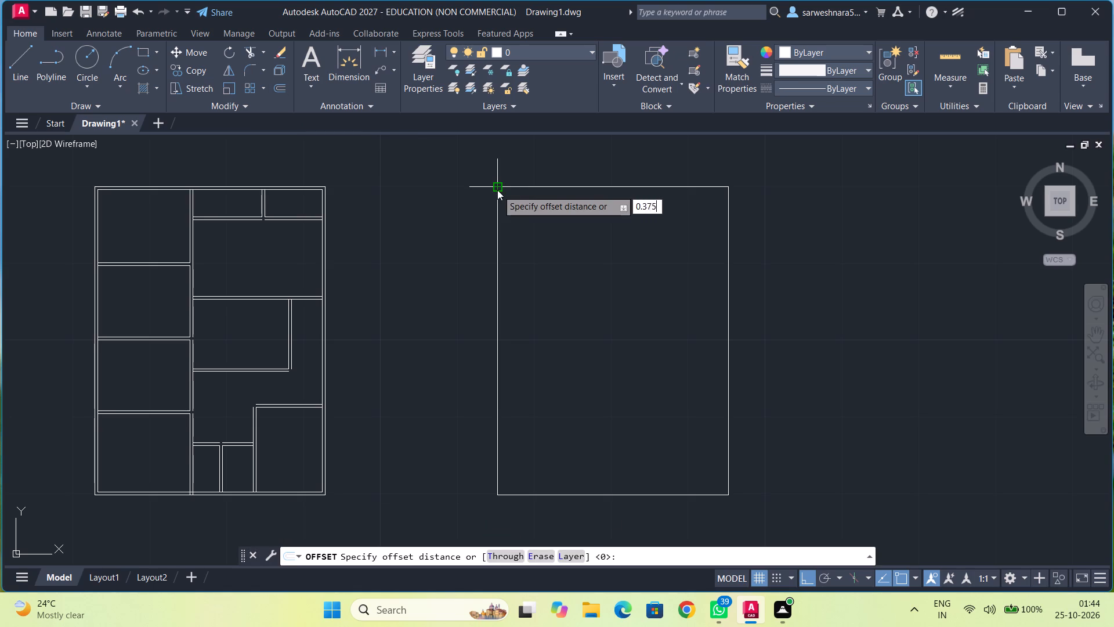
key("Return")
left_click(522, 186)
left_click(522, 206)
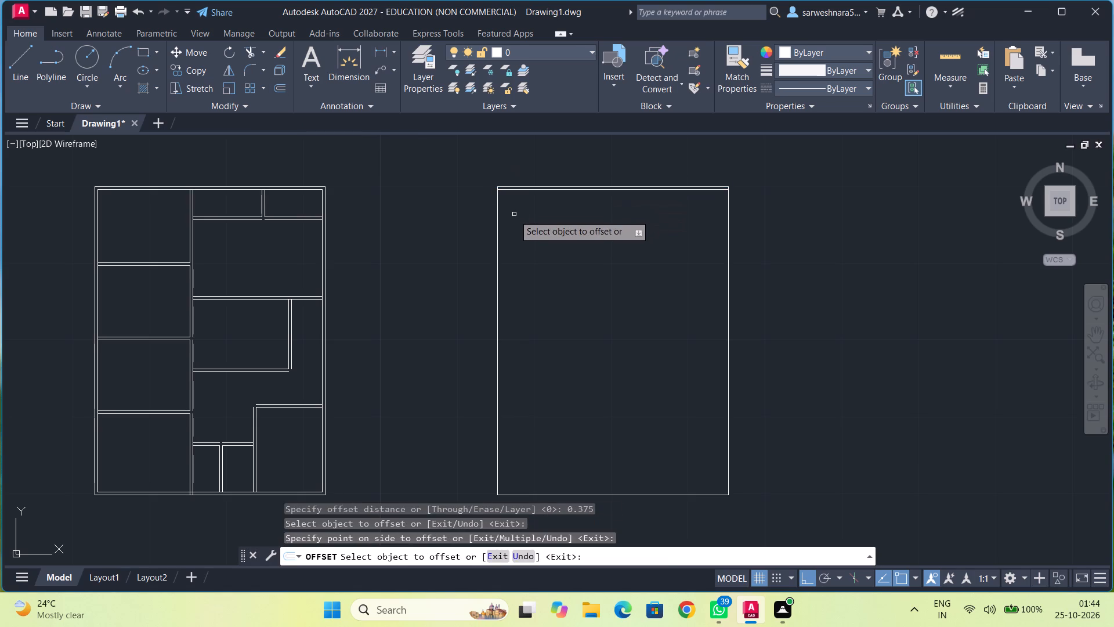
left_click(495, 217)
left_click(504, 219)
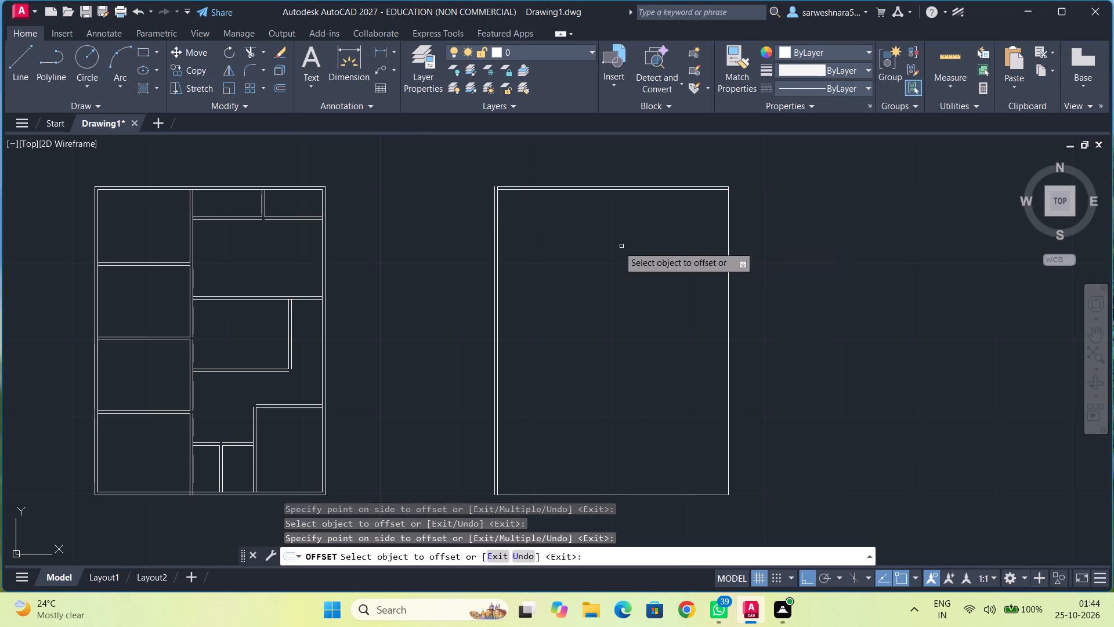
scroll(508, 233, "up", 1)
left_click(490, 230)
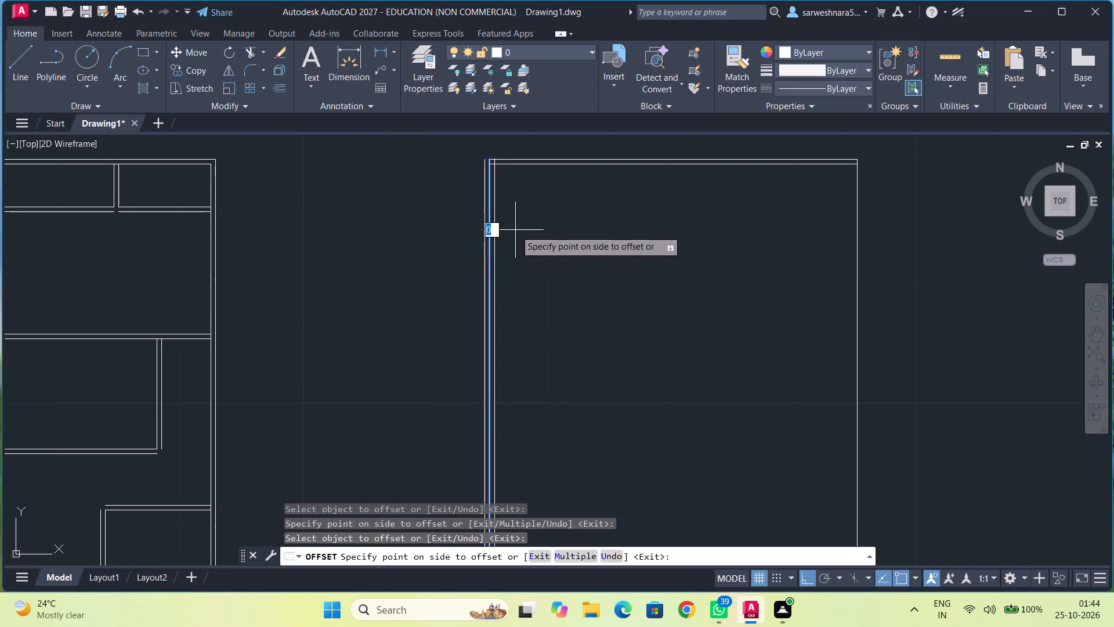
left_click(515, 230)
left_click_drag(856, 235, 848, 236)
left_click(837, 237)
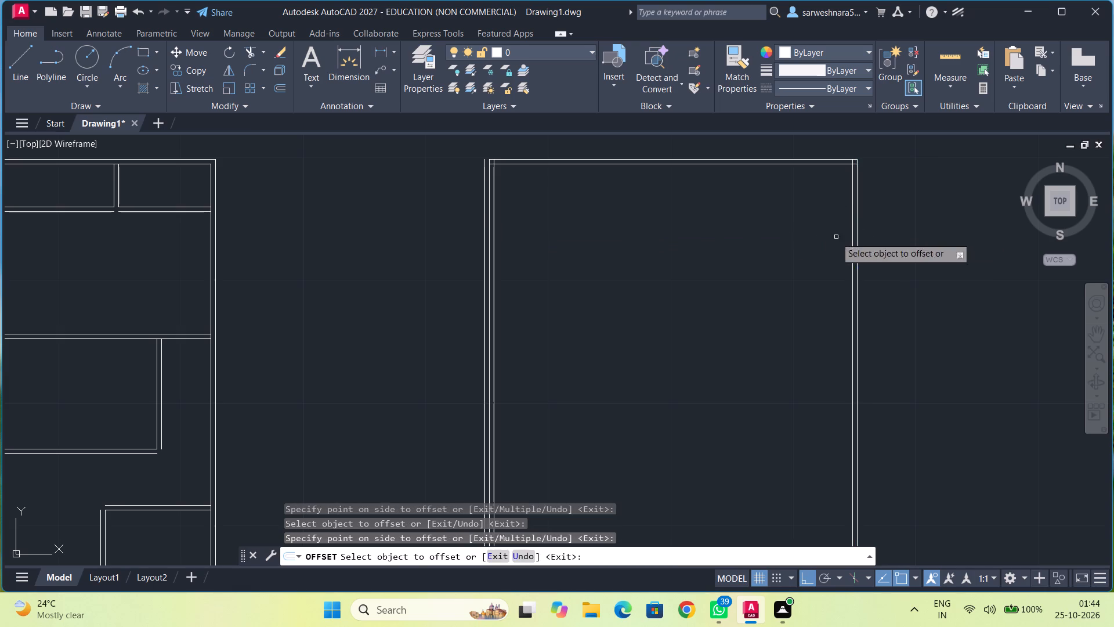
middle_click_drag(704, 366, 663, 225)
middle_click_drag(602, 413, 596, 348)
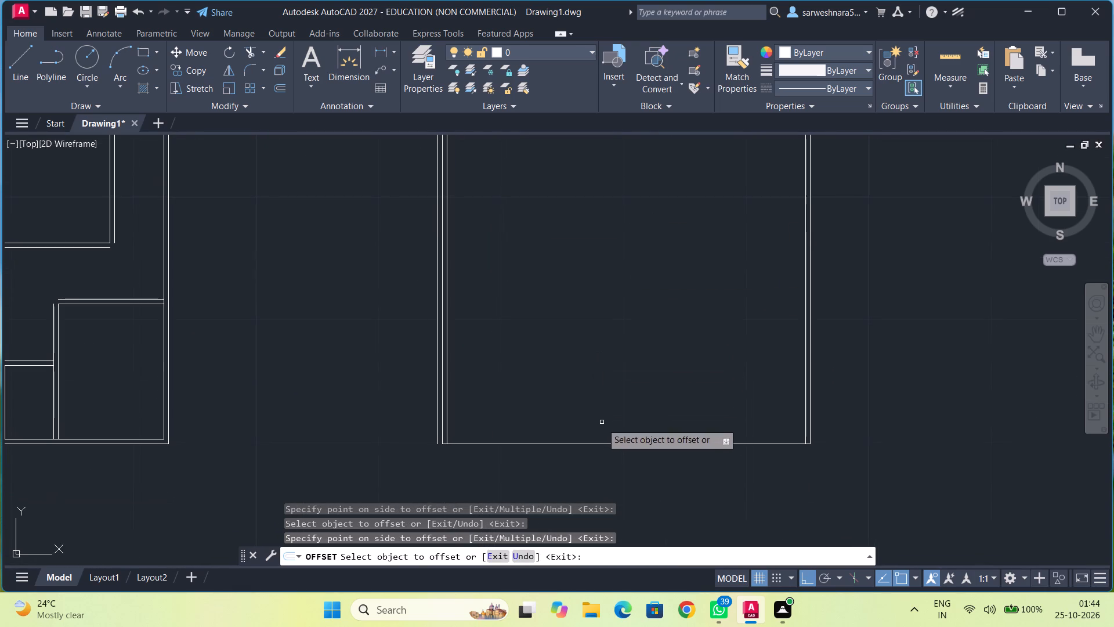
left_click(602, 443)
left_click(603, 415)
middle_click_drag(526, 285, 570, 366)
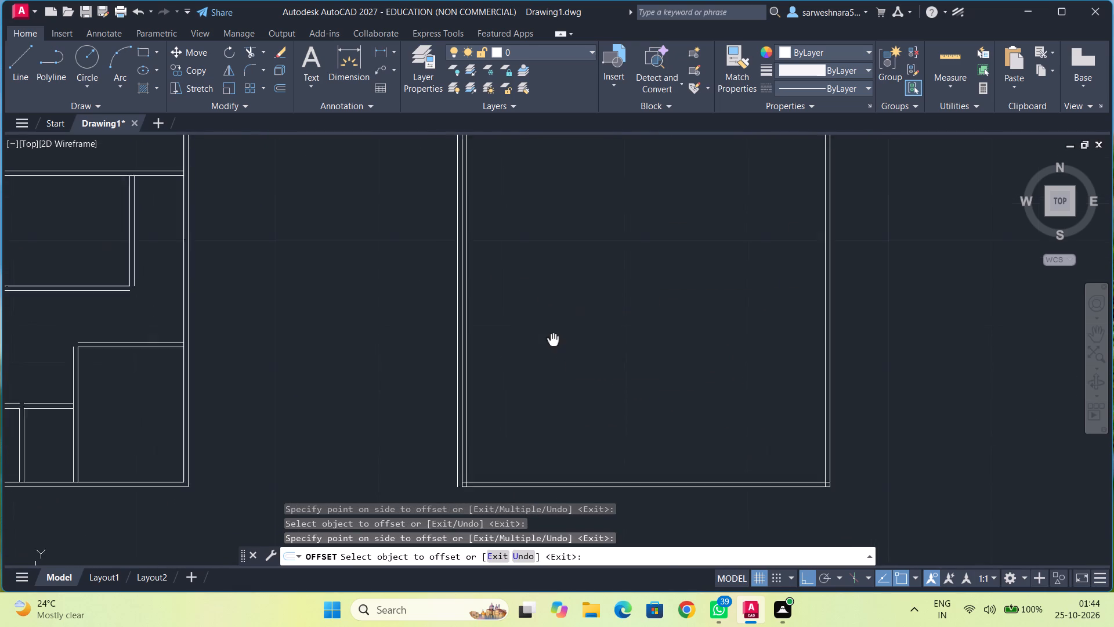
middle_click_drag(570, 366, 574, 373)
Trim away the stray offset line outside the second plan's left outer wall.
left_click(253, 52)
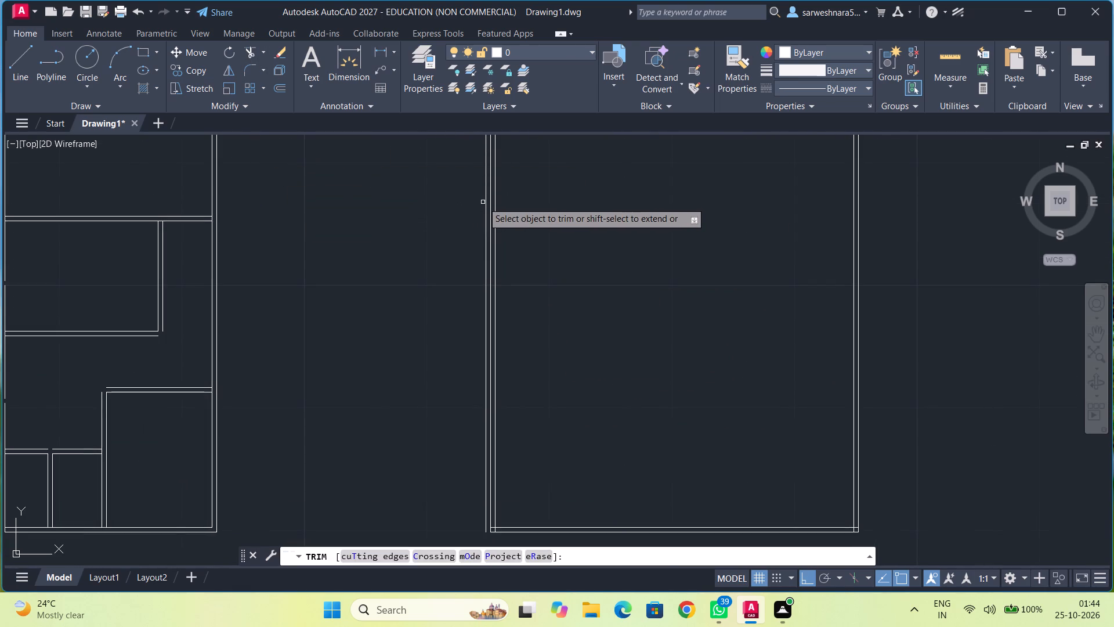
left_click(485, 203)
scroll(544, 213, "down", 1)
middle_click_drag(544, 213, 474, 340)
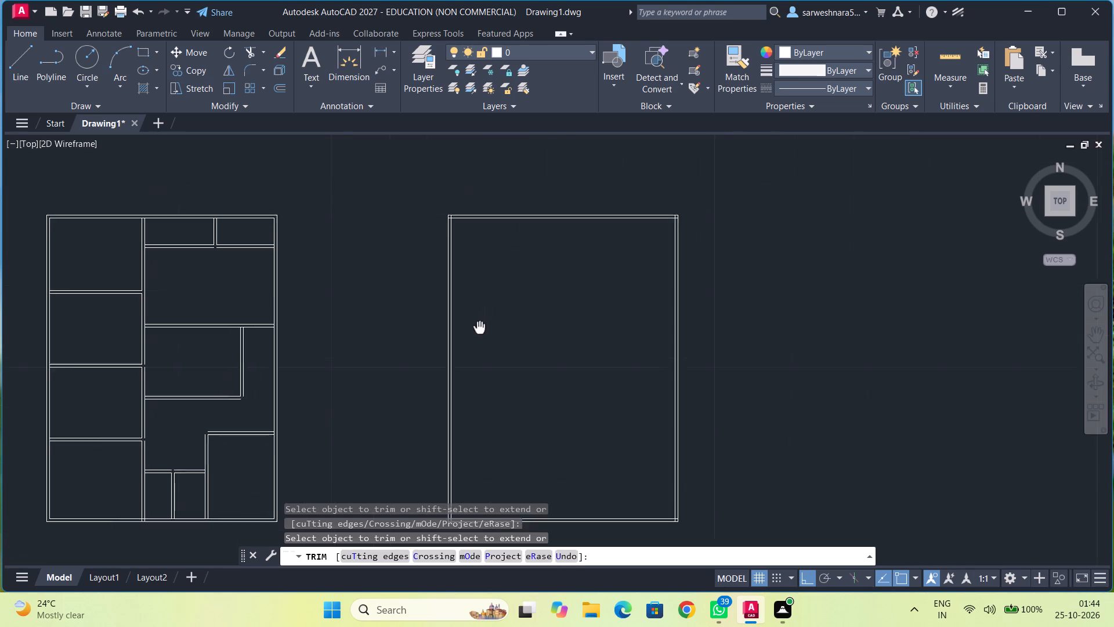
middle_click_drag(474, 340, 471, 343)
key("Escape")
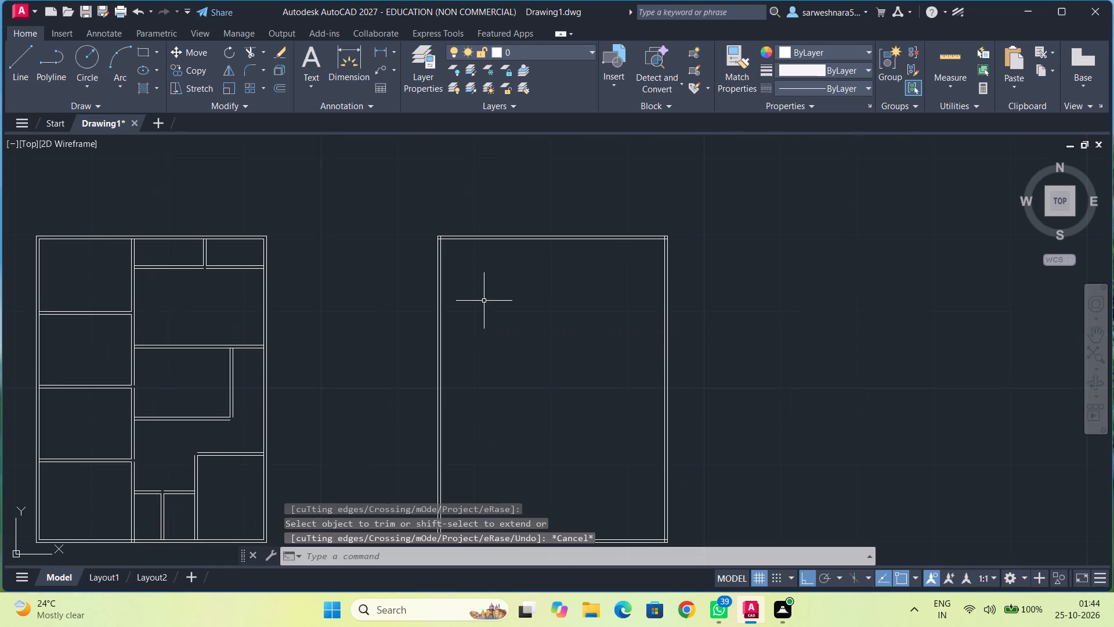
Draw a 16 by 9.5 room with lines from the inner top-left corner of the second plan, ending at the left wall.
scroll(482, 301, "up", 2)
middle_click_drag(442, 230, 425, 283)
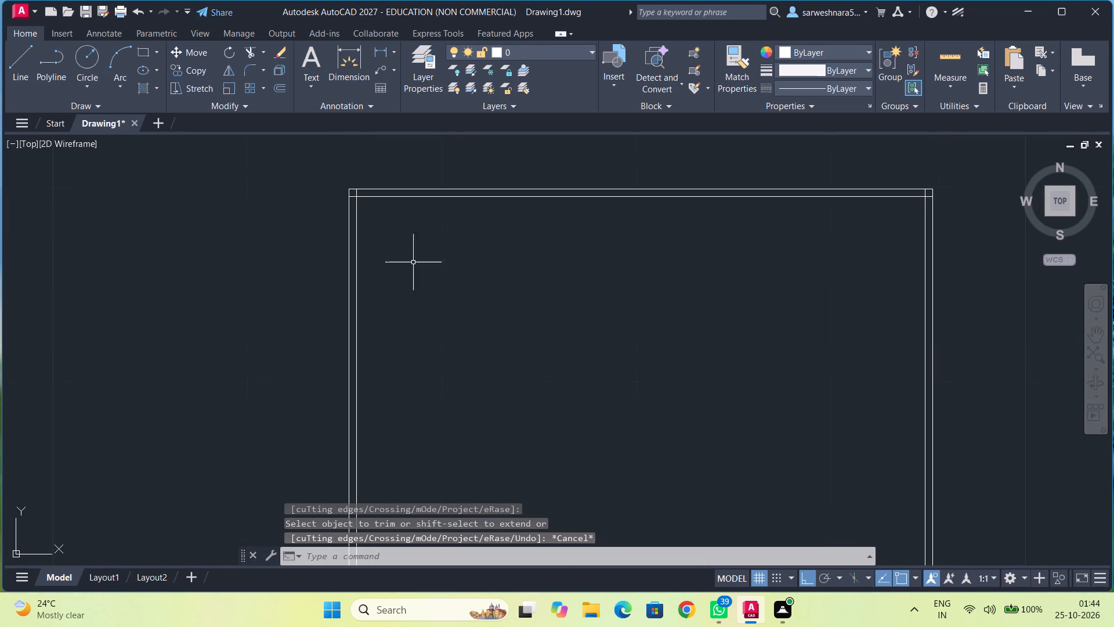
scroll(395, 236, "up", 1)
middle_click_drag(395, 242, 346, 306)
scroll(437, 306, "down", 1)
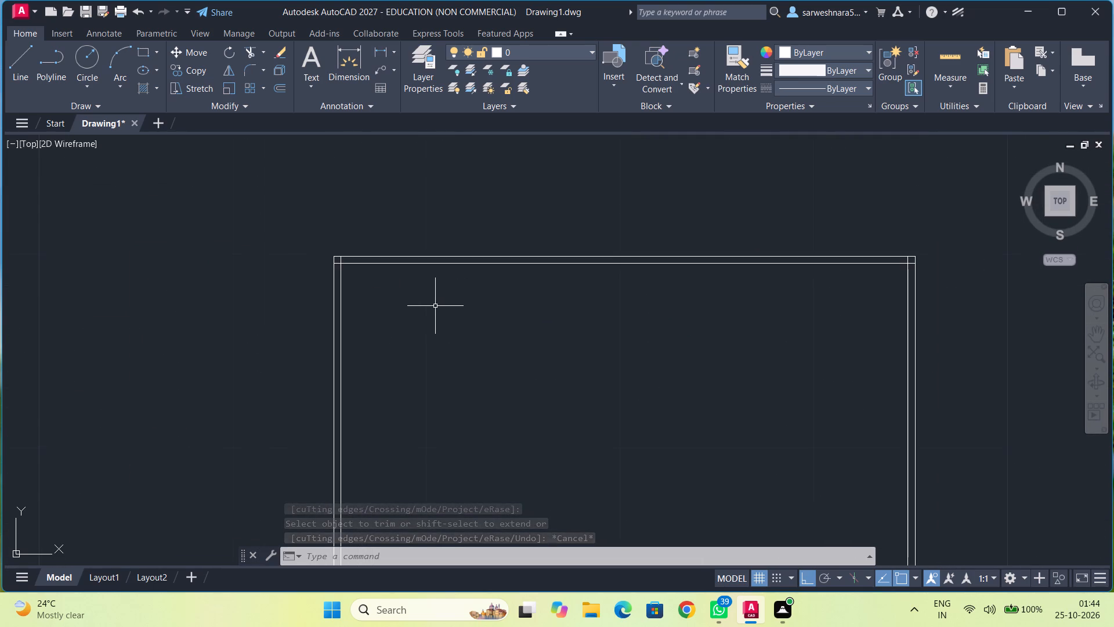
middle_click_drag(408, 305, 371, 305)
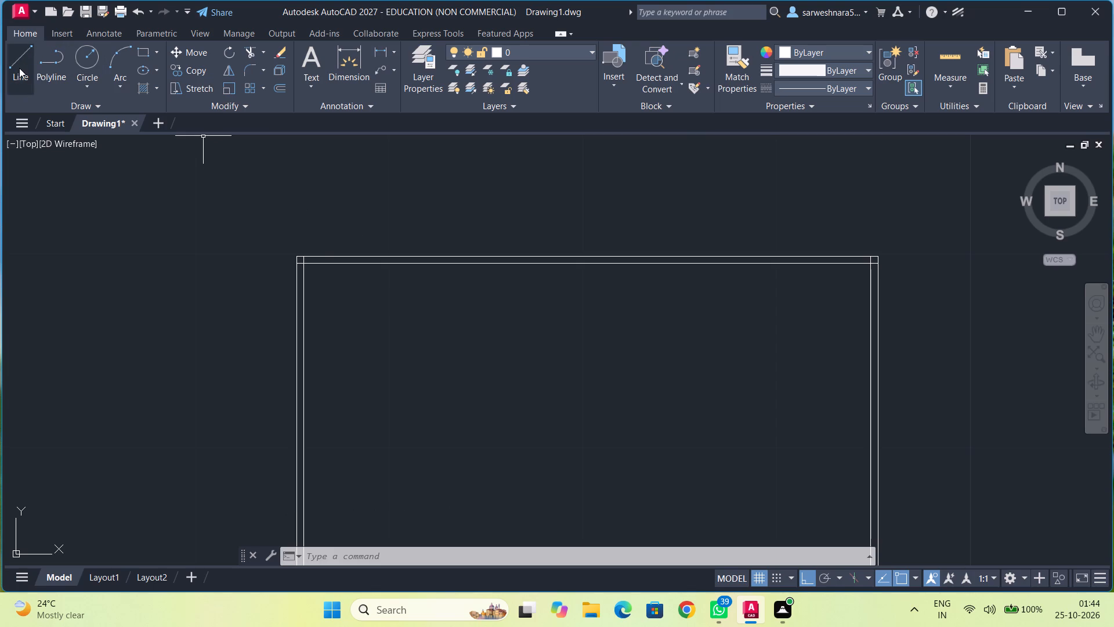
left_click(20, 69)
scroll(325, 277, "up", 1)
left_click(287, 260)
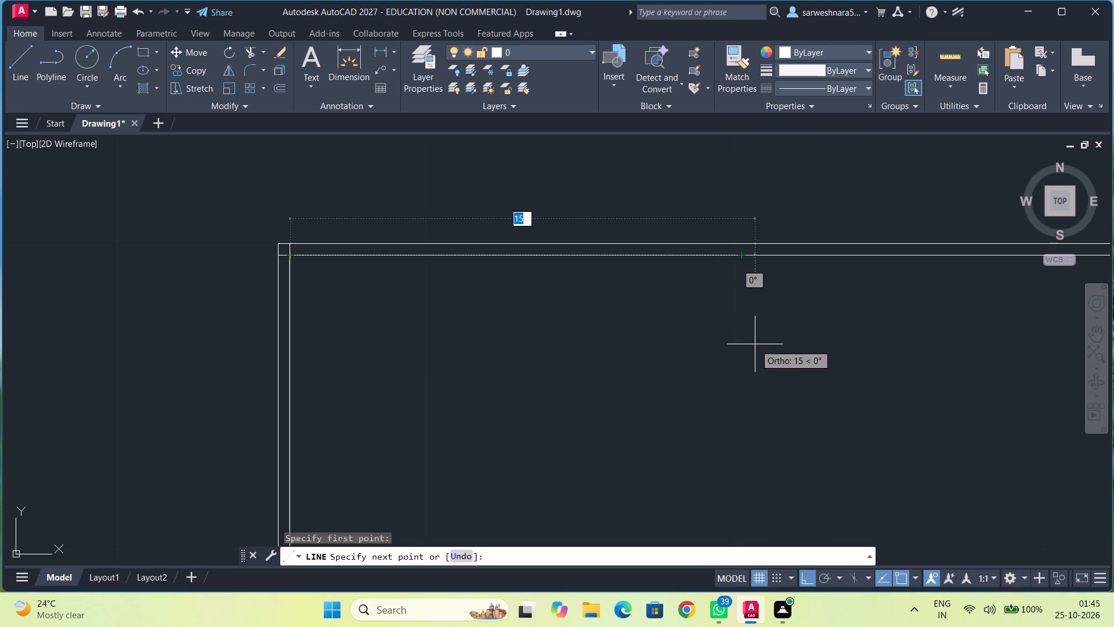
type("16")
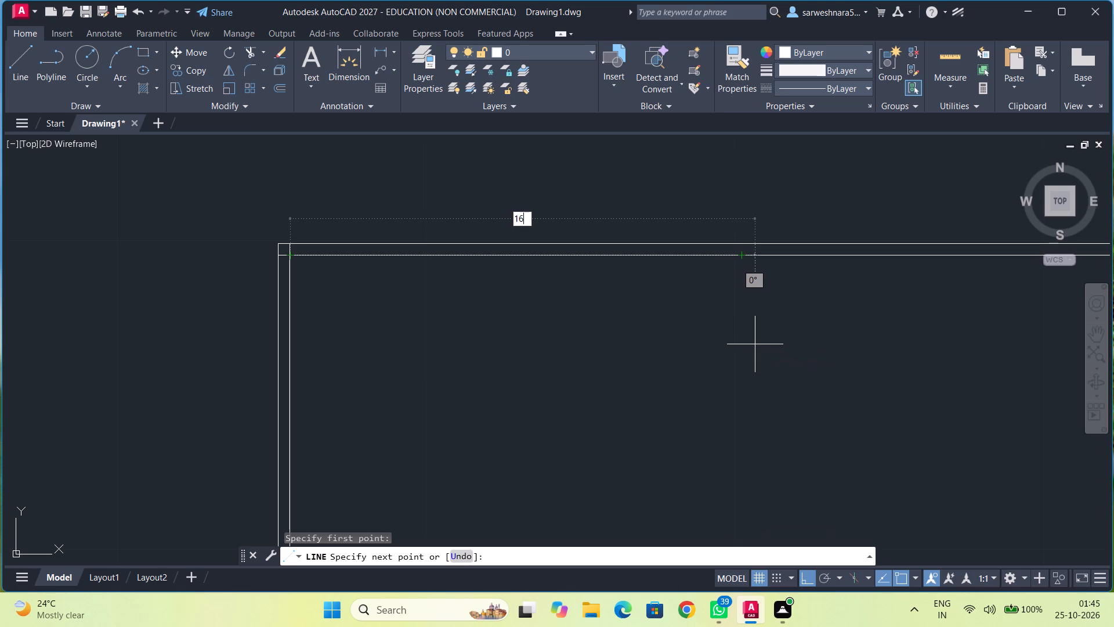
key("Return")
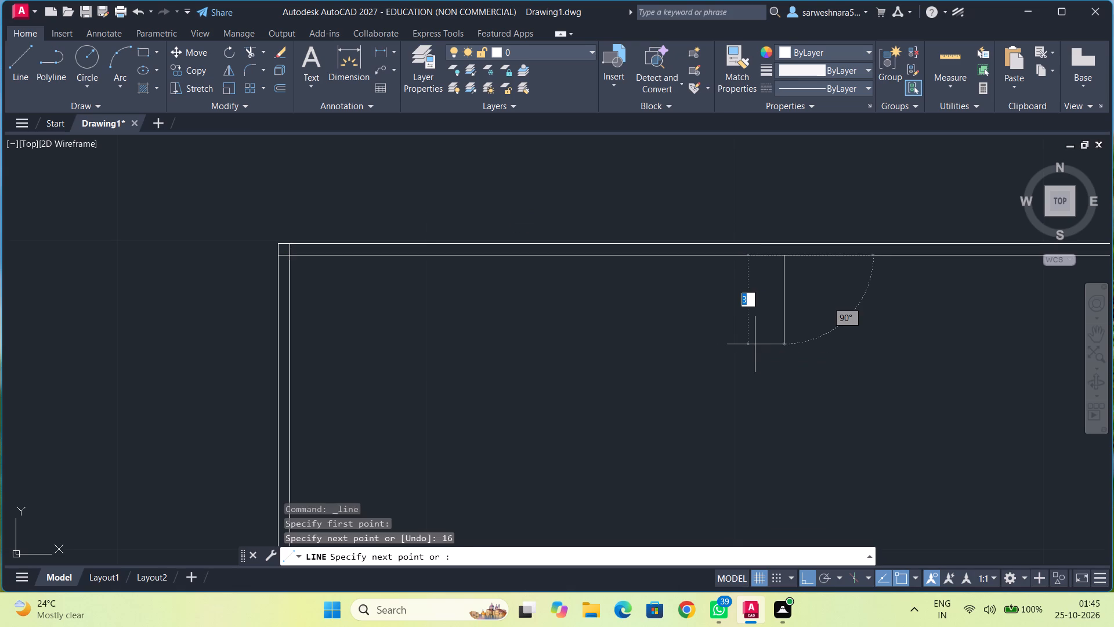
middle_click_drag(771, 442, 716, 300)
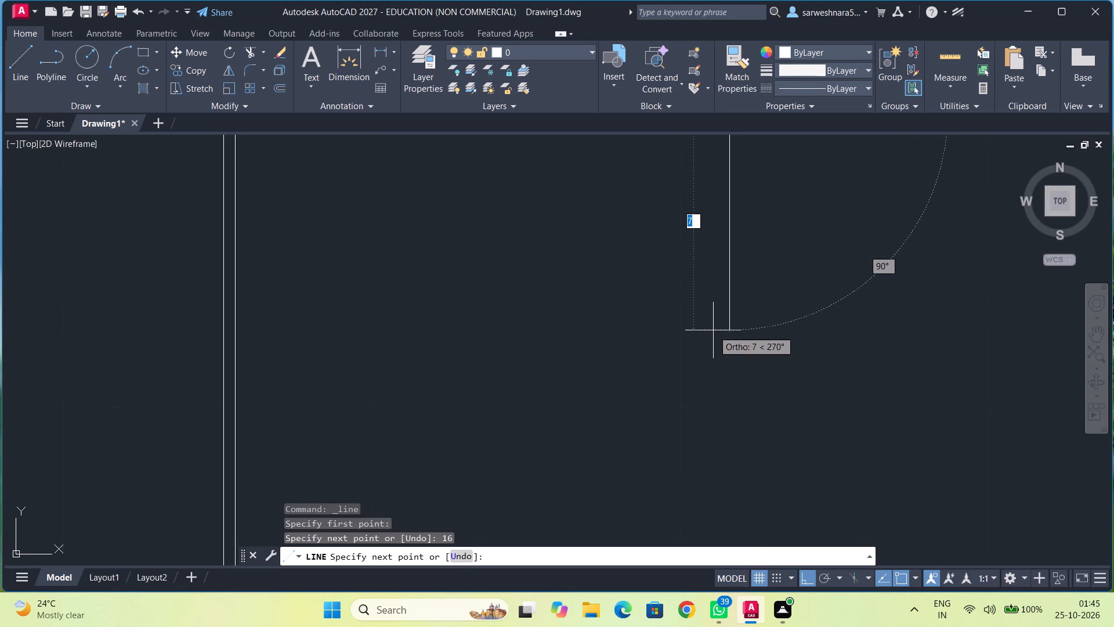
type("9.5")
key("Return")
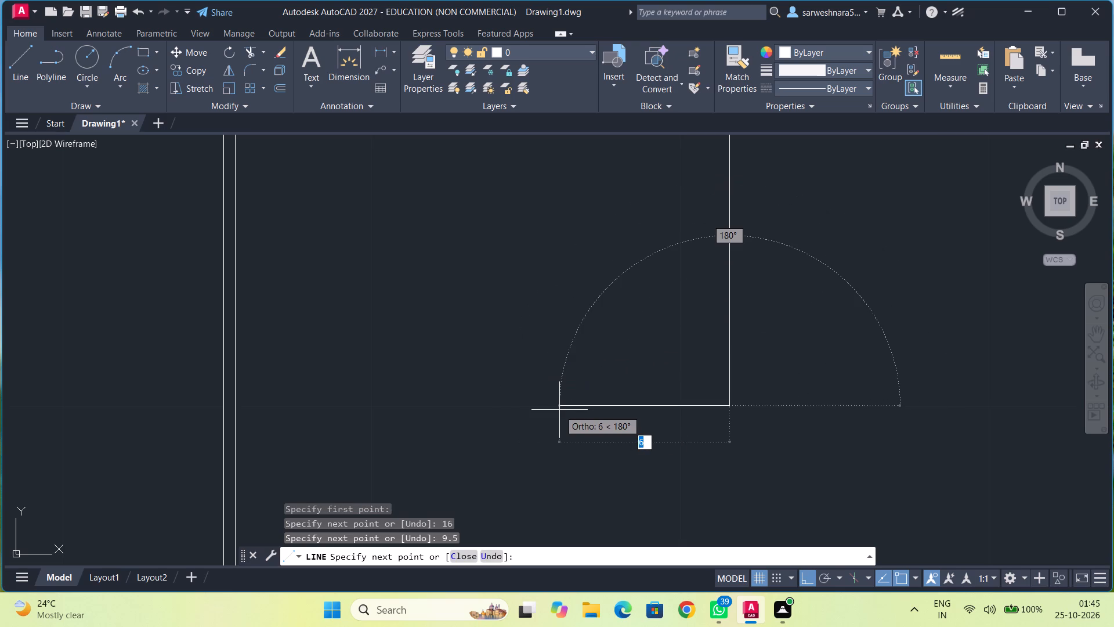
type("16")
key("Return")
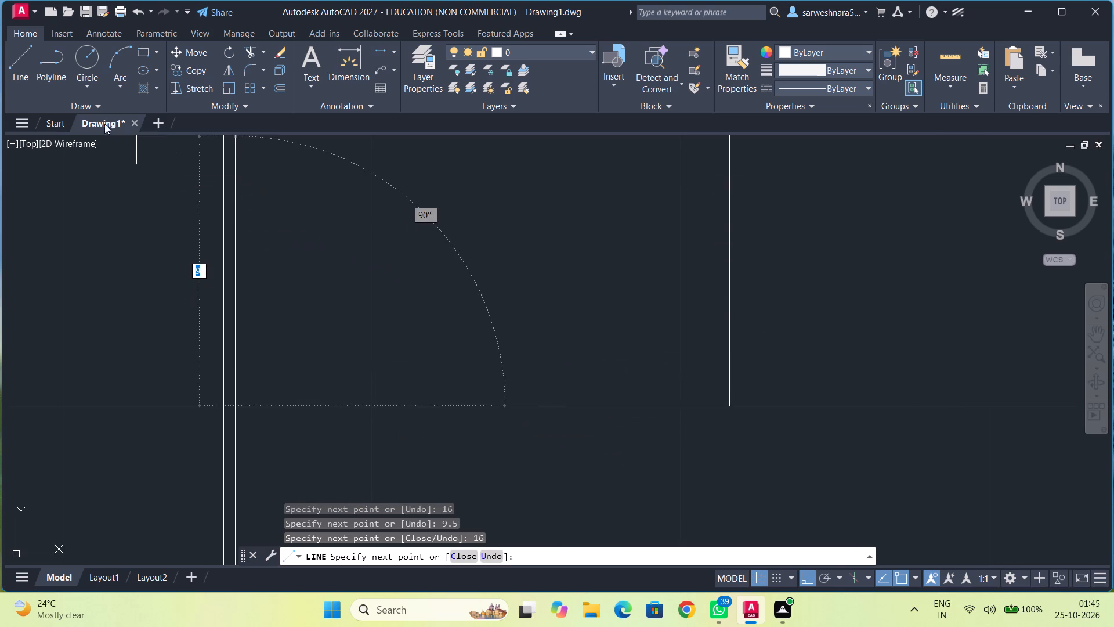
Offset the top-left room's right and bottom lines outward by 0.375 to form its walls.
scroll(380, 244, "down", 1)
middle_click_drag(386, 245, 270, 256)
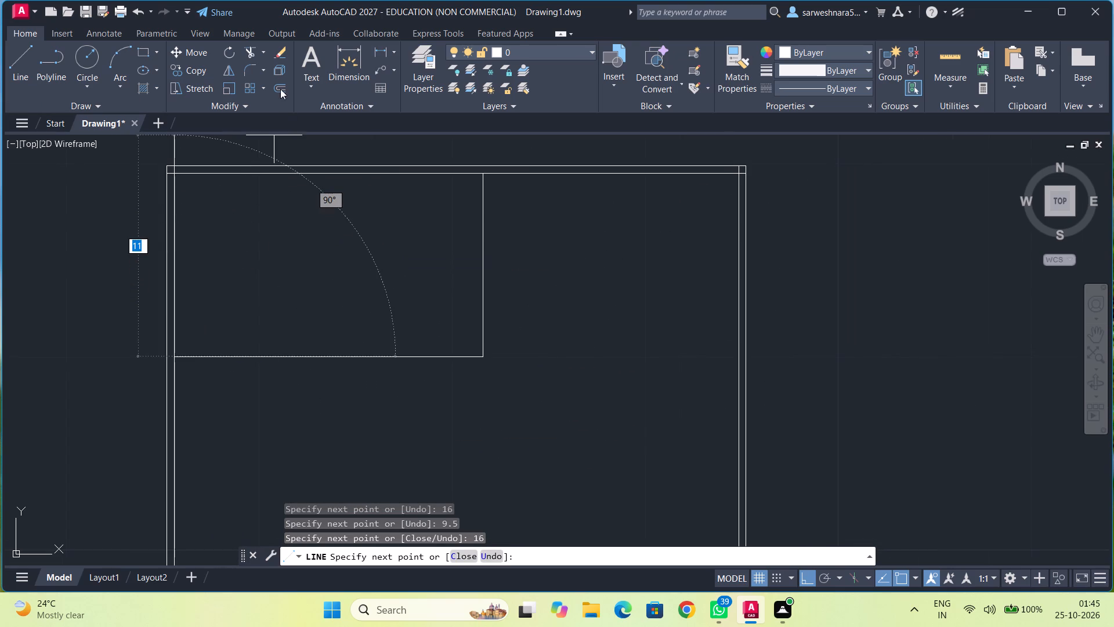
left_click(280, 88)
type("0.375")
key("Return")
left_click(483, 269)
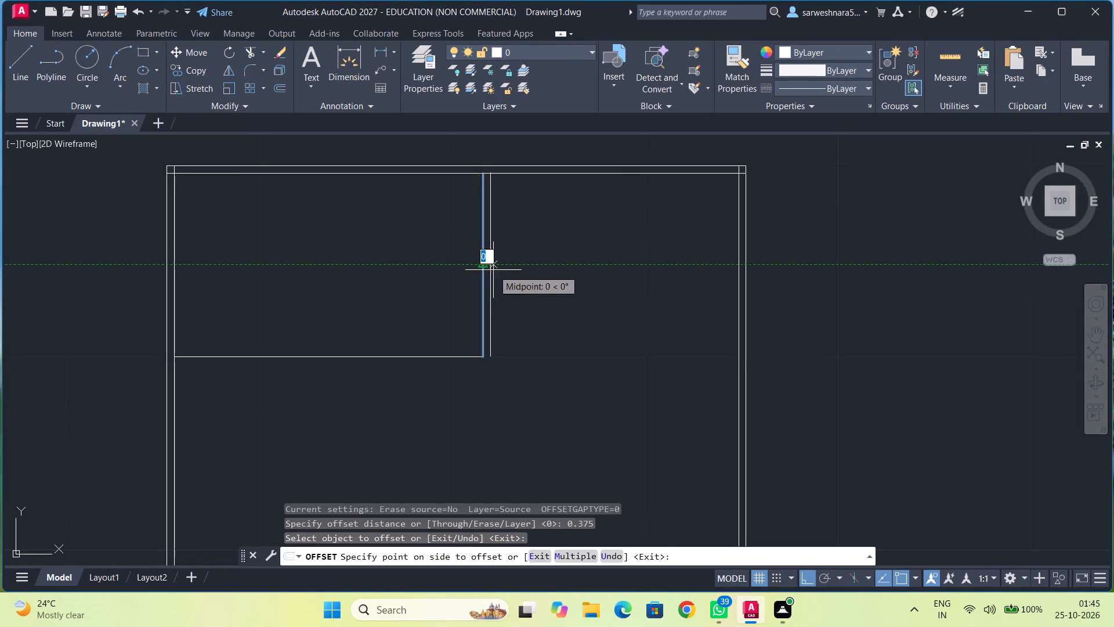
left_click(500, 270)
left_click(463, 356)
left_click(463, 376)
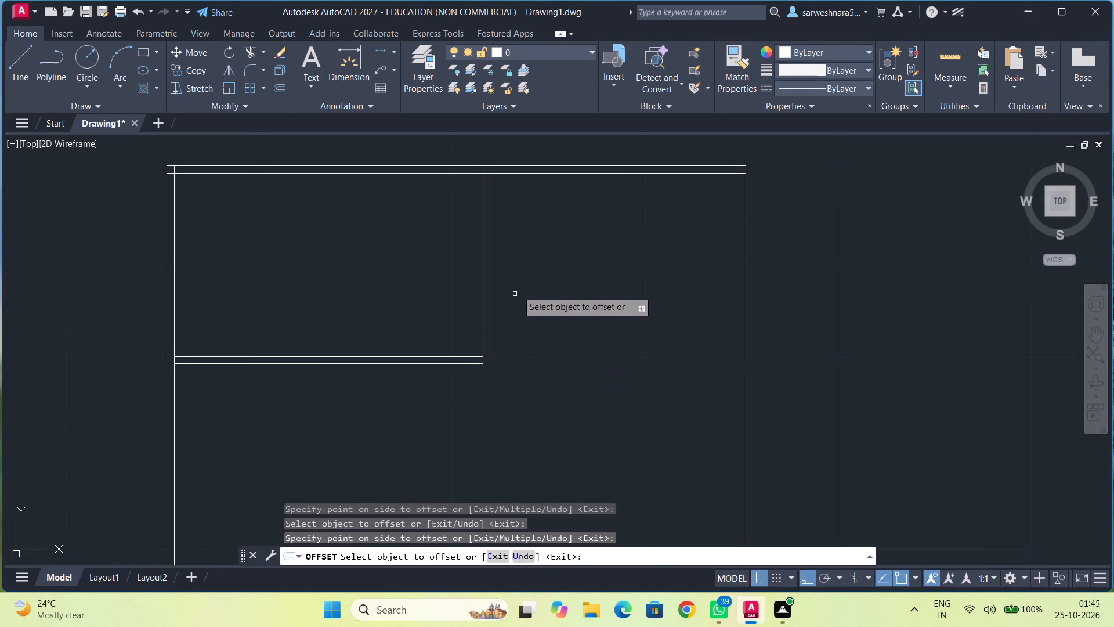
Draw a 9 by 3.5 room with lines along the top wall, starting where the top-left room's right wall meets it.
middle_click_drag(562, 252, 399, 276)
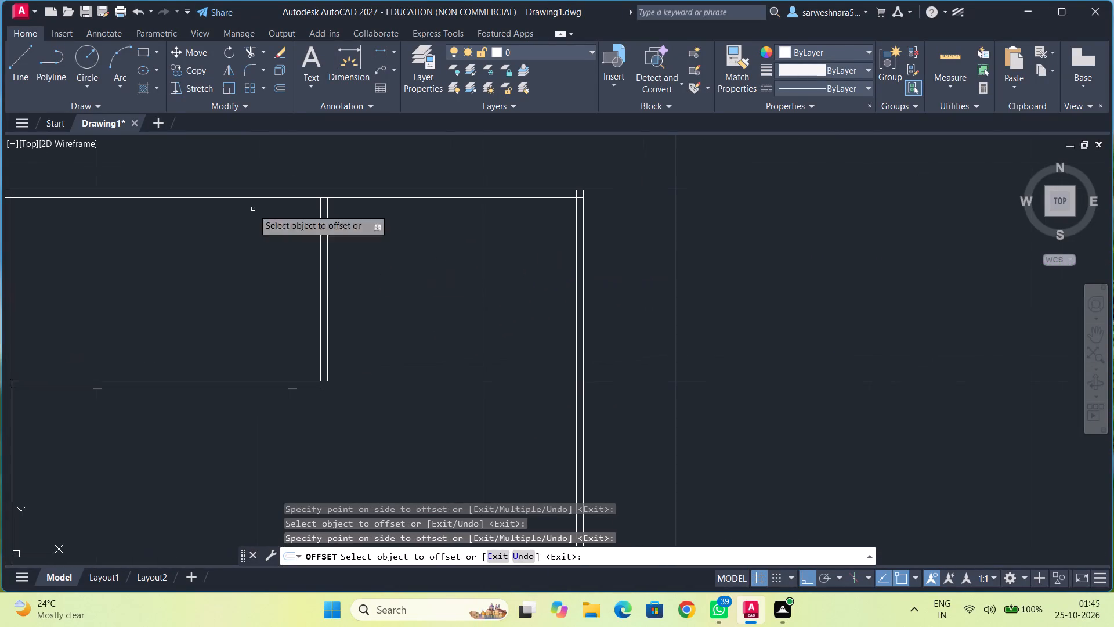
left_click(27, 75)
scroll(381, 210, "up", 1)
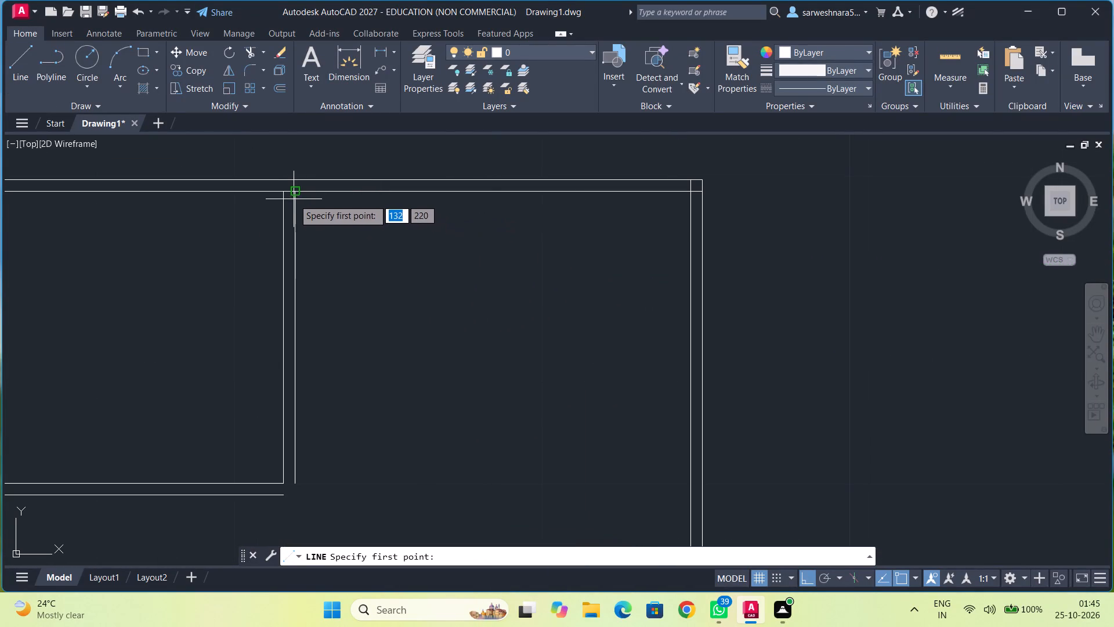
left_click(294, 190)
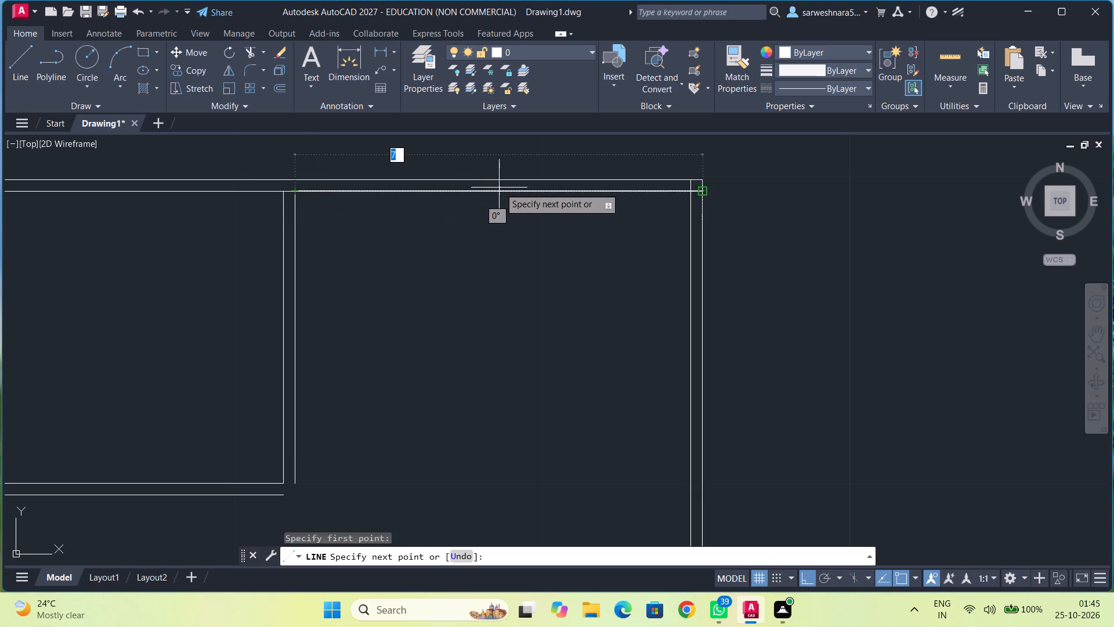
key("9")
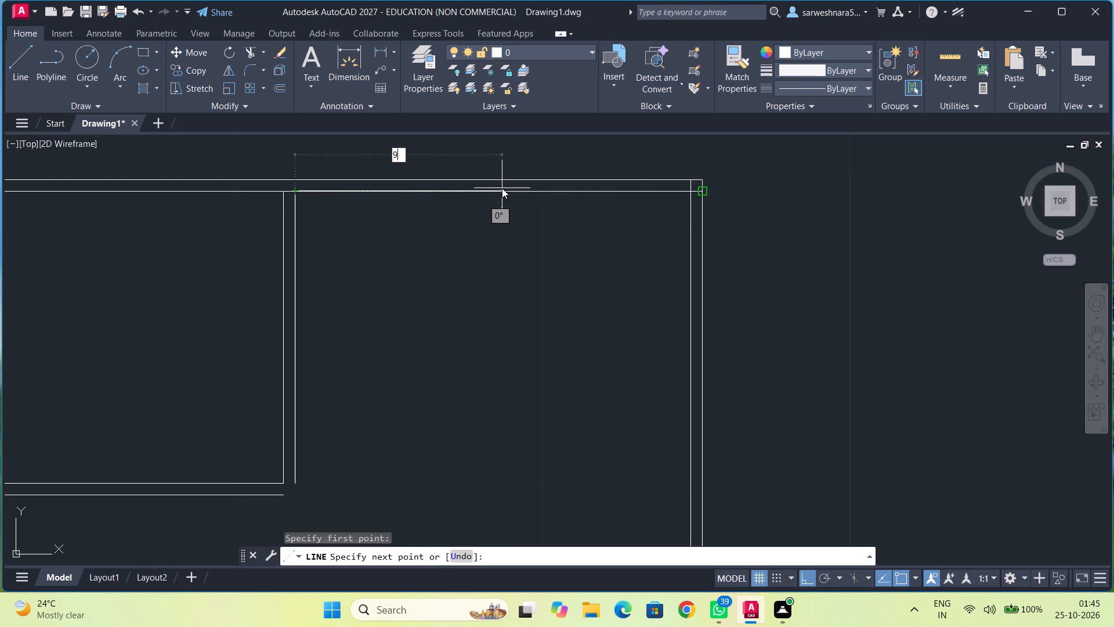
key("Return")
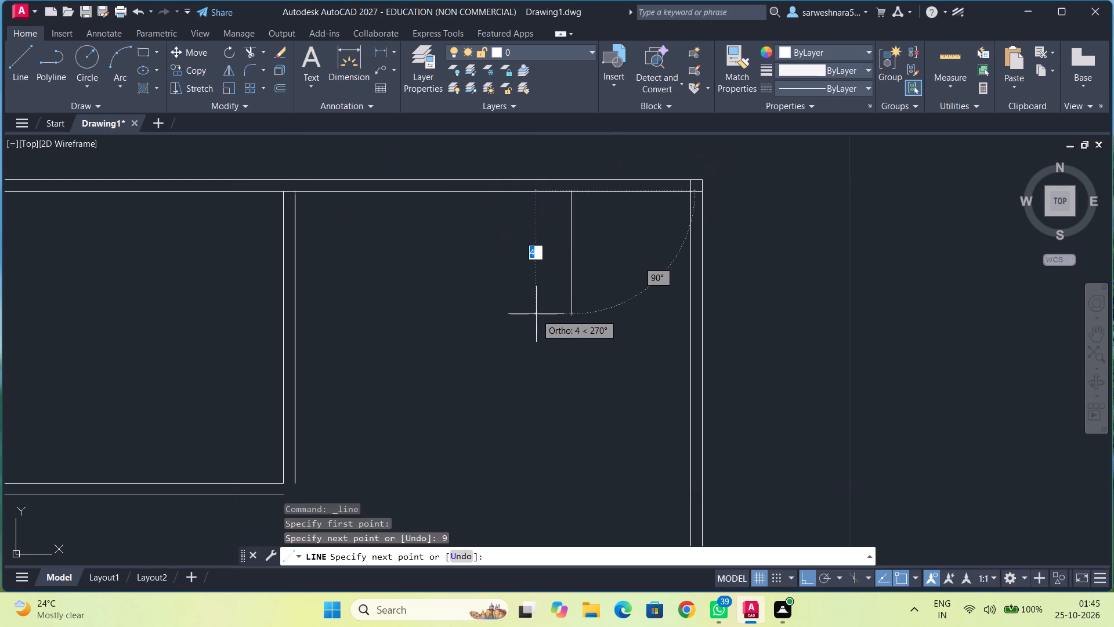
scroll(536, 314, "down", 2)
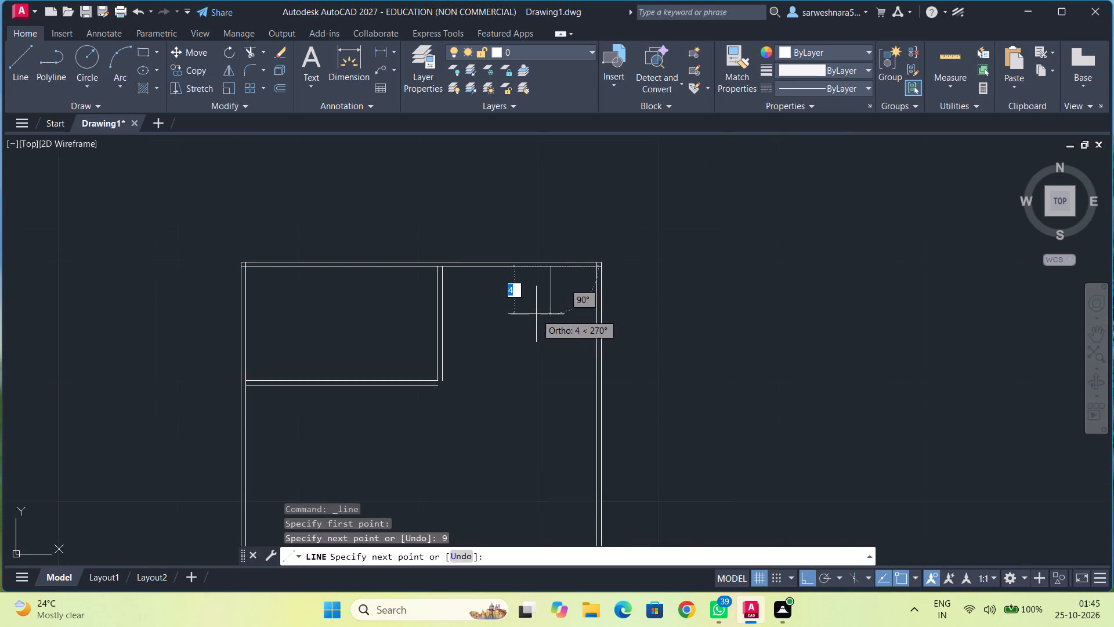
middle_click_drag(536, 314, 564, 301)
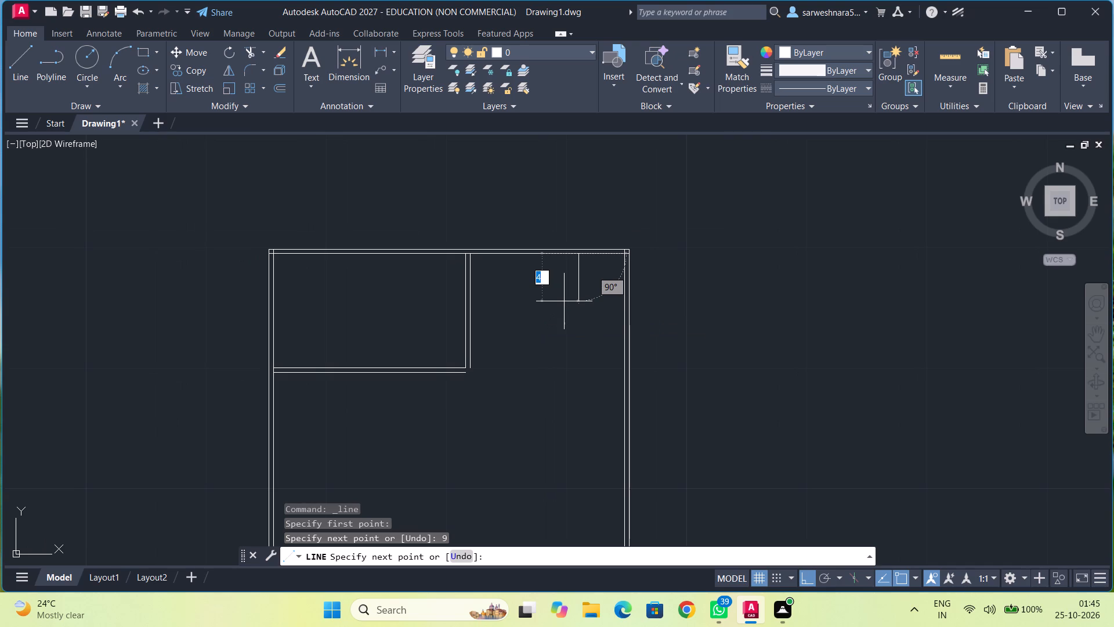
type("3.5")
key("Return")
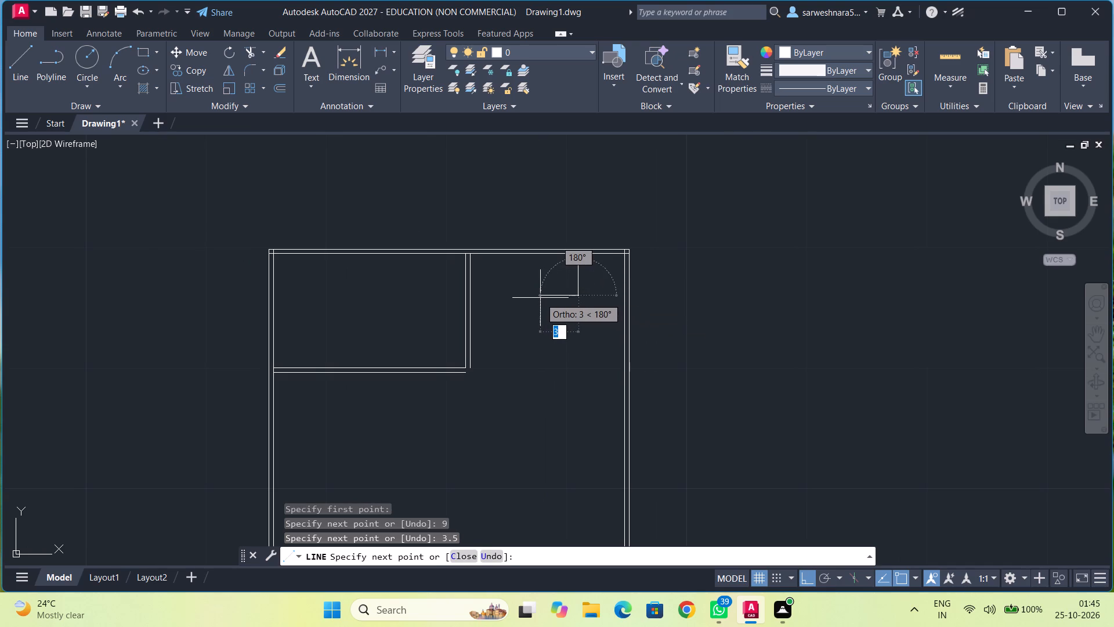
key("9")
key("Return")
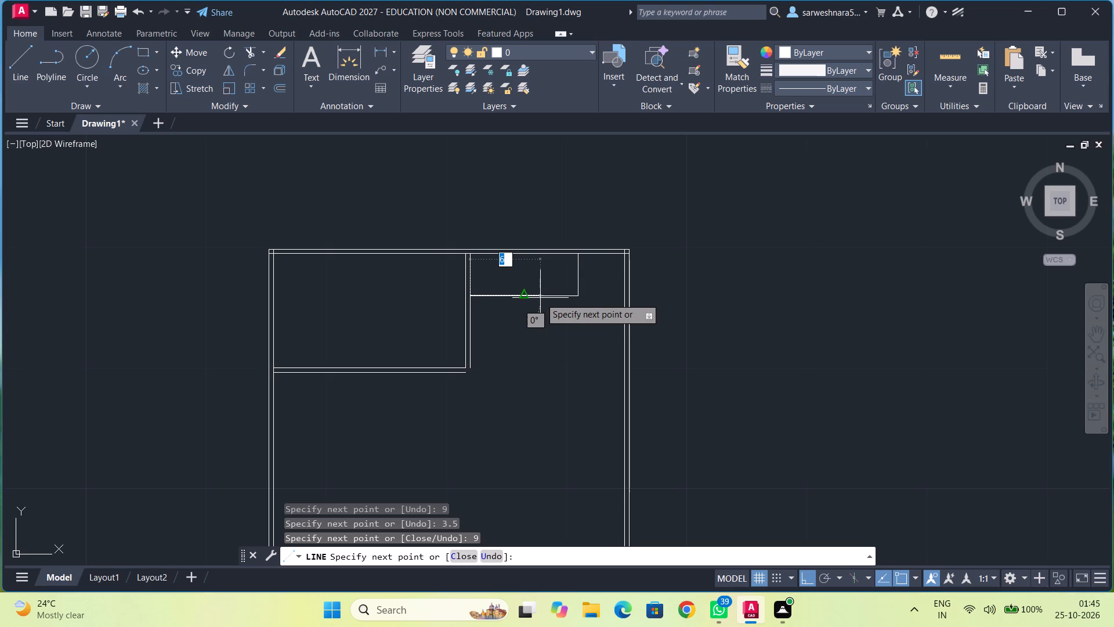
Offset the 9 by 3.5 room's right and bottom lines outward by 0.375 to form its walls.
left_click(278, 88)
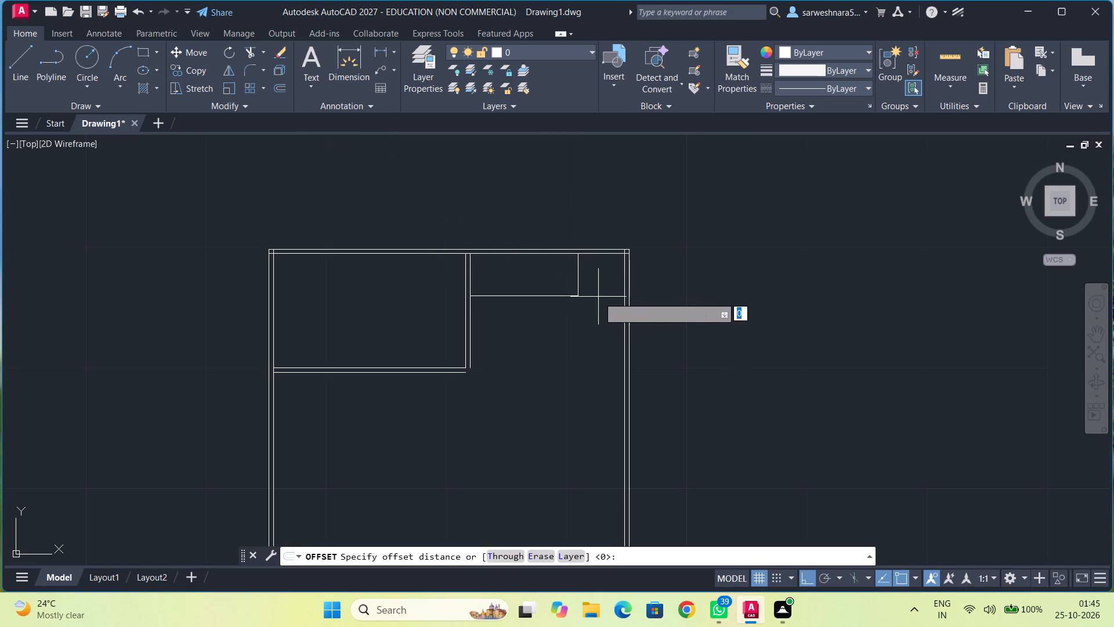
type("0.375")
key("Return")
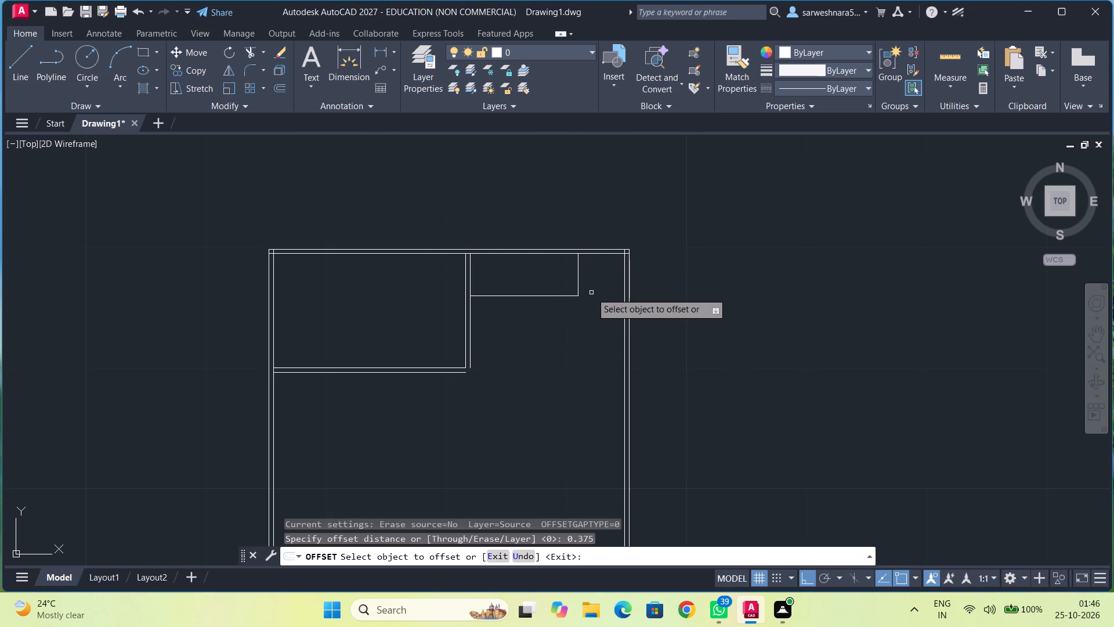
left_click(580, 284)
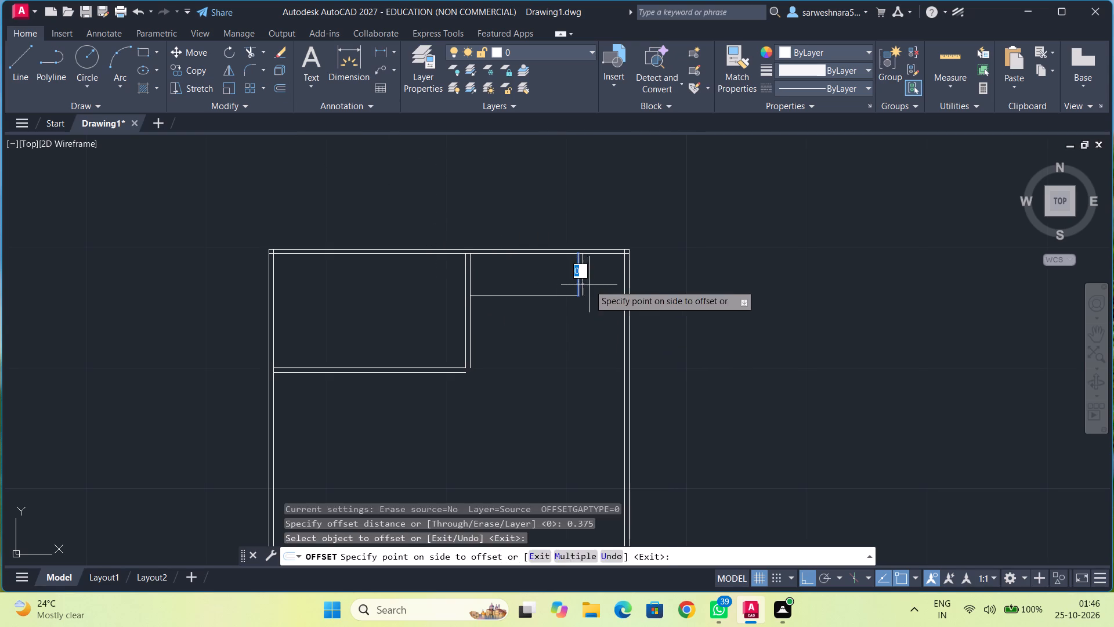
left_click(589, 284)
left_click(570, 296)
left_click(568, 313)
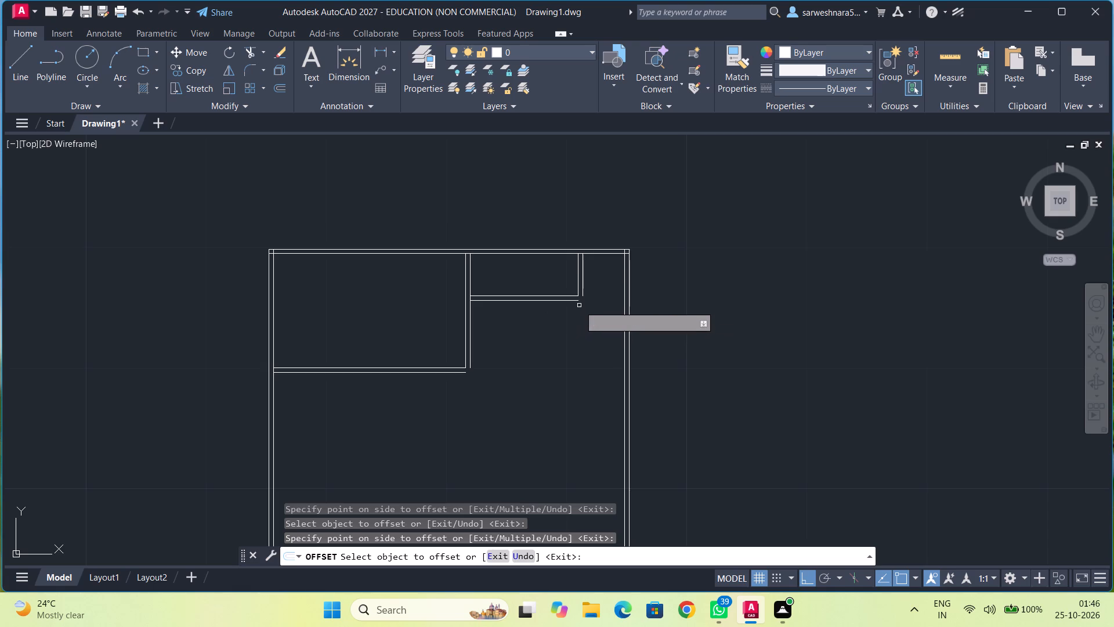
Draw a 7 by 3.5 room with lines along the top wall, starting at the outer face of the 9 by 3.5 room's right wall.
scroll(584, 301, "up", 2)
middle_click_drag(584, 301, 450, 360)
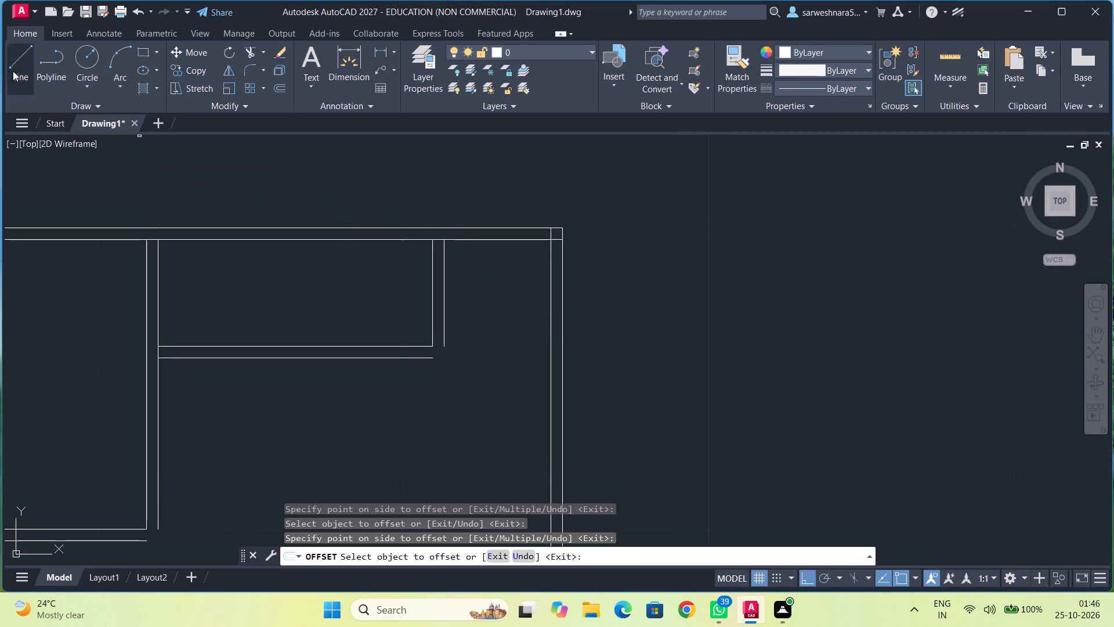
left_click(30, 75)
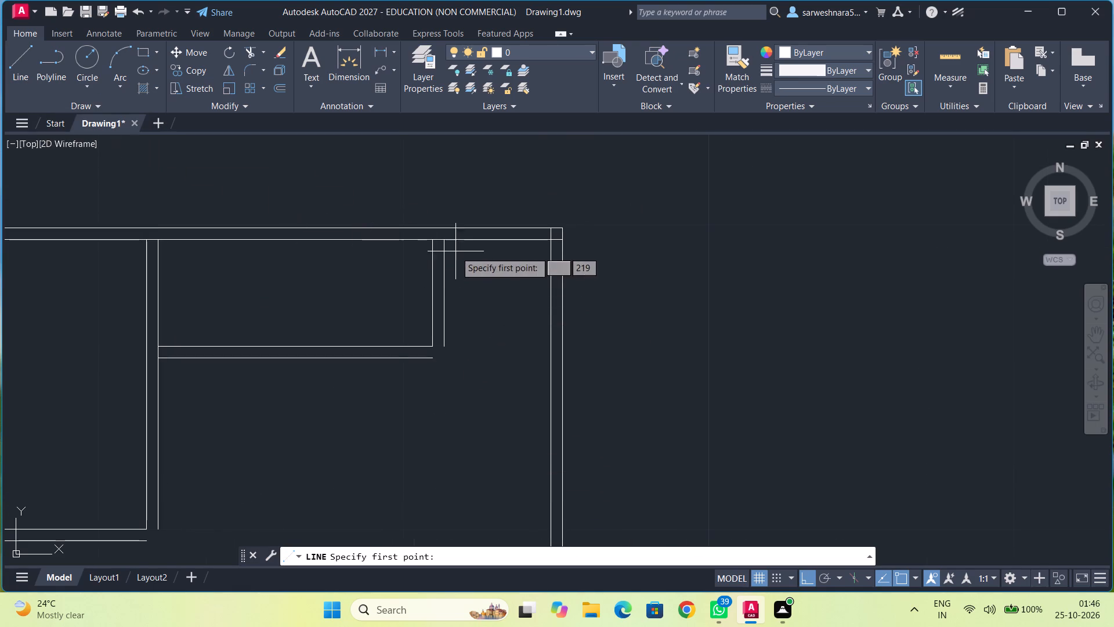
left_click(444, 242)
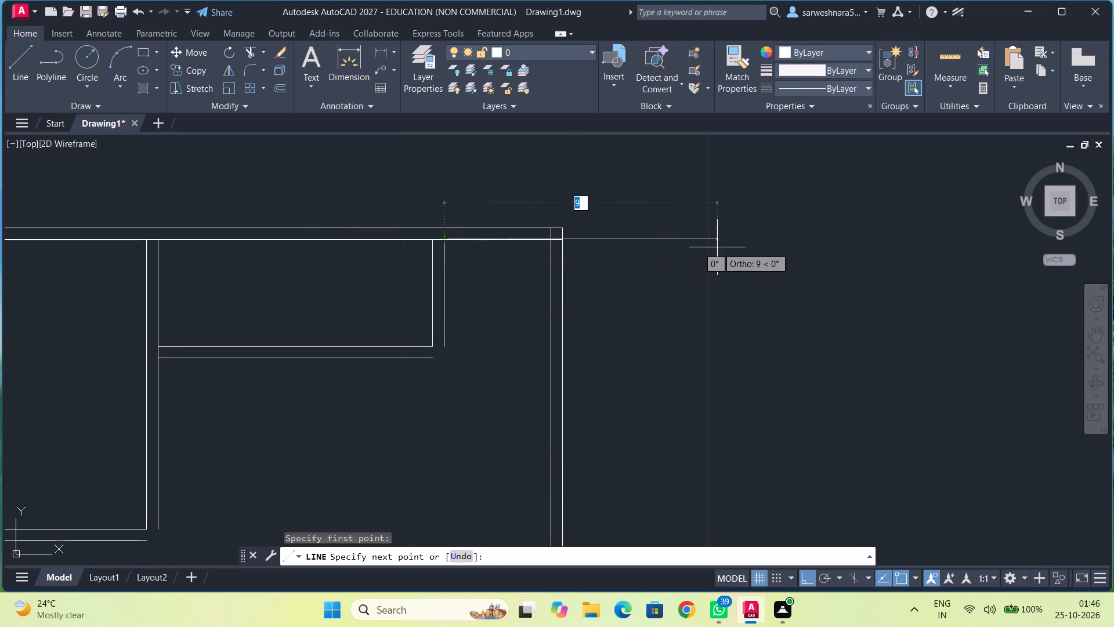
key("7")
key("Return")
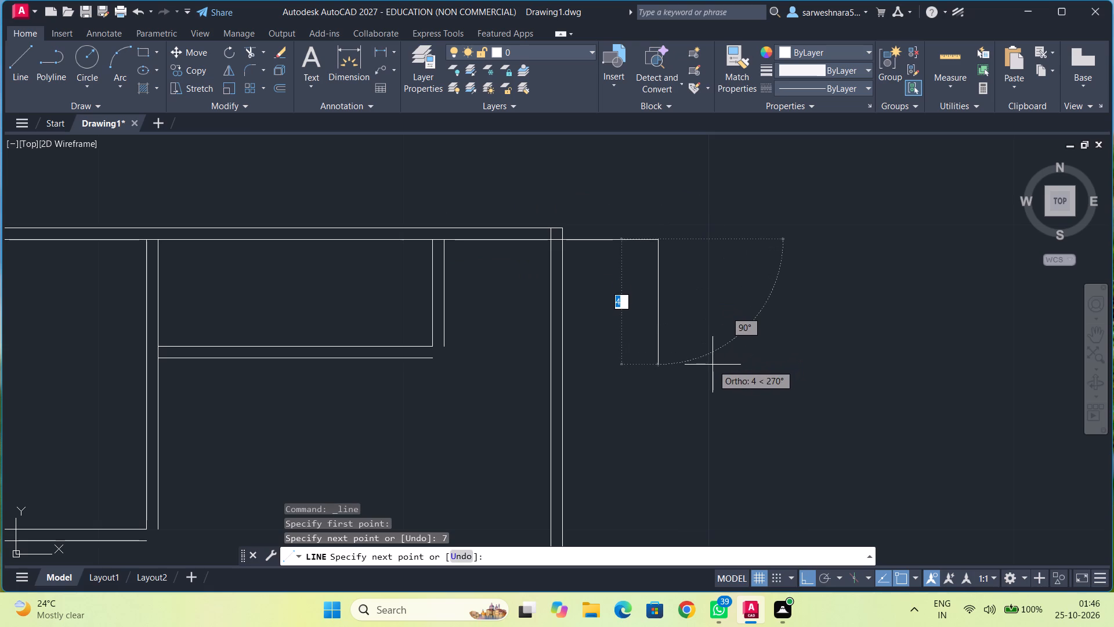
type("3.5")
key("Return")
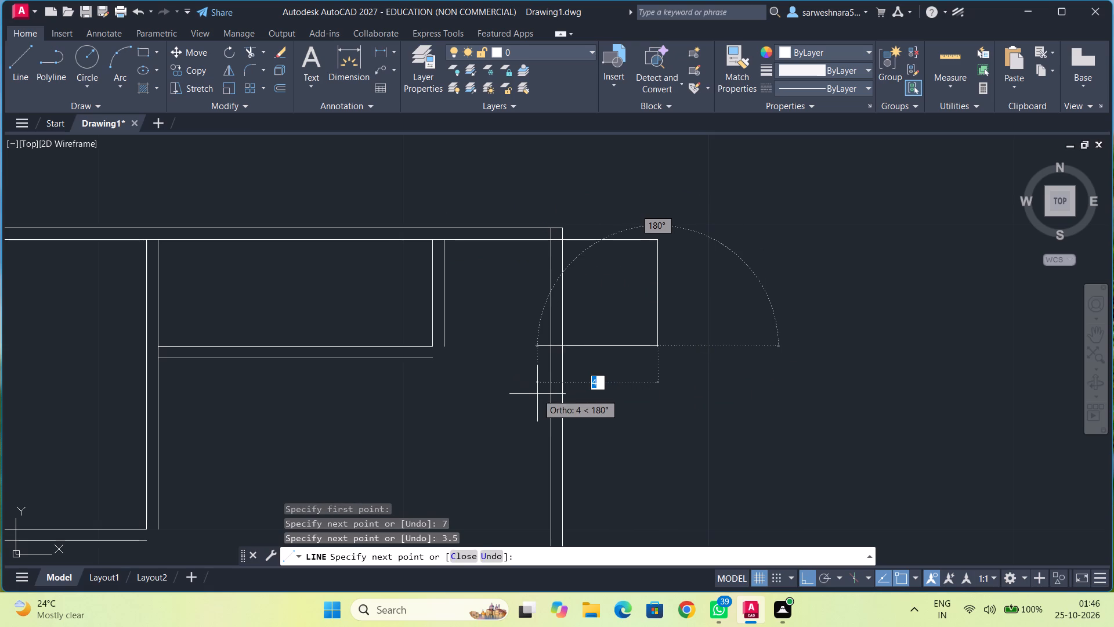
key("7")
key("Return")
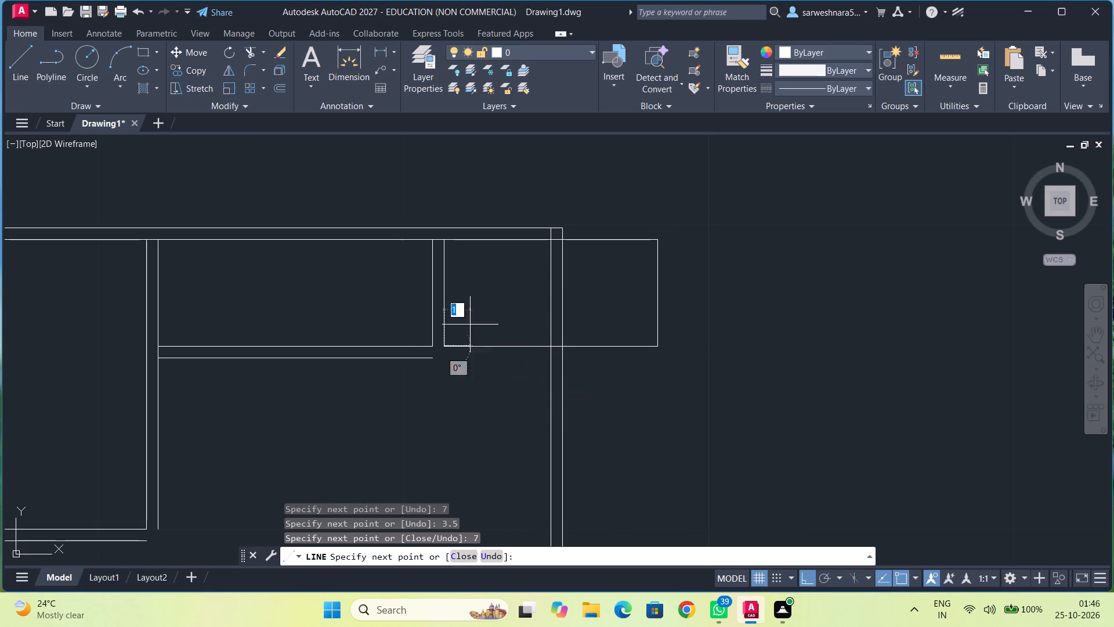
Offset the 7 by 3.5 room's top, right and bottom lines outward by 0.375.
left_click(282, 88)
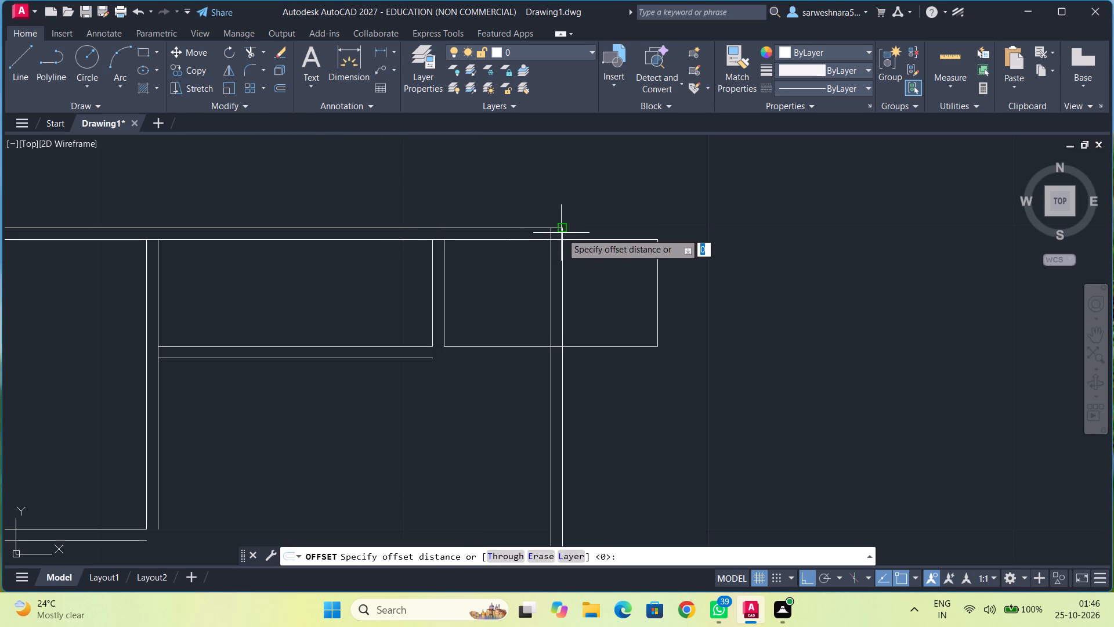
type("0.375")
key("Return")
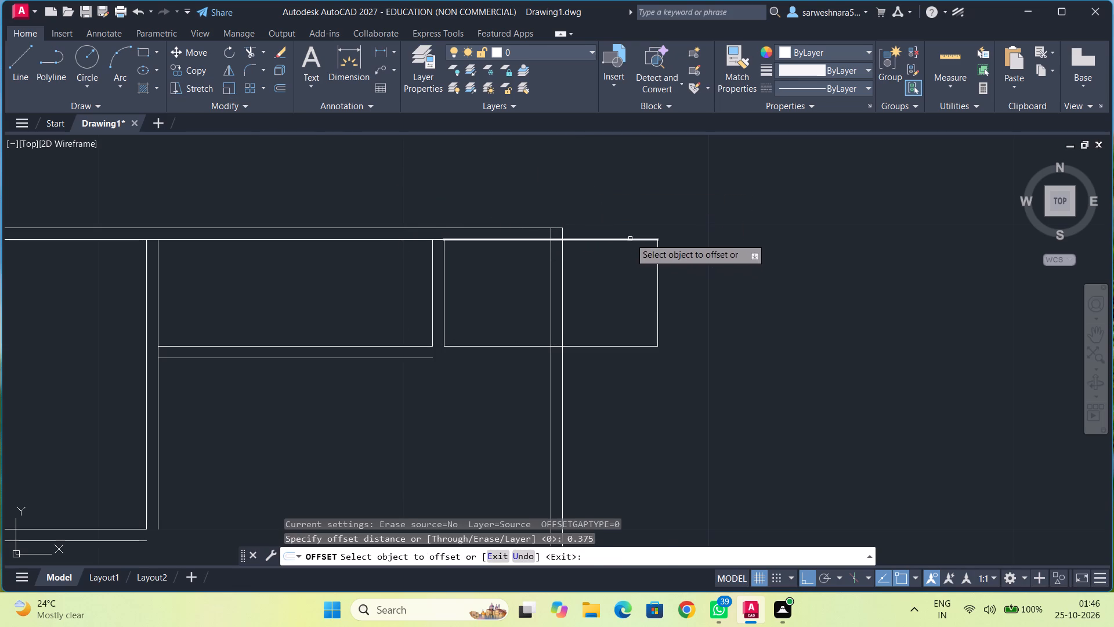
left_click(630, 238)
left_click(632, 215)
left_click(659, 257)
left_click(671, 258)
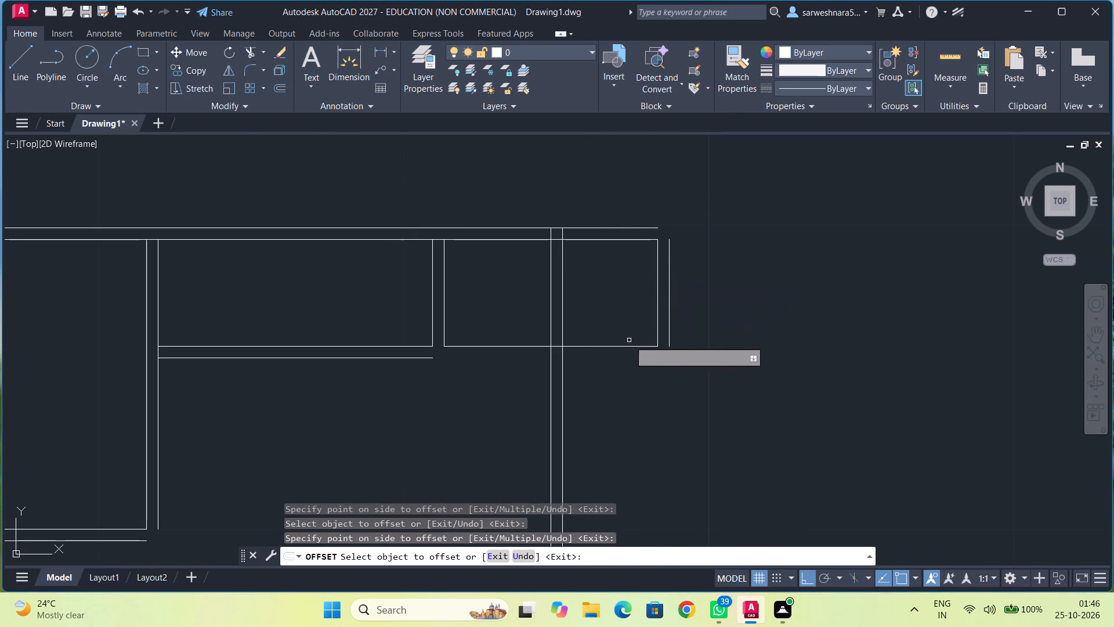
left_click(630, 345)
left_click(631, 367)
Trim both lines of the old right outer wall where they cross the top wall and the 7 by 3.5 room with its bottom wall.
scroll(631, 368, "down", 1)
middle_click(631, 368)
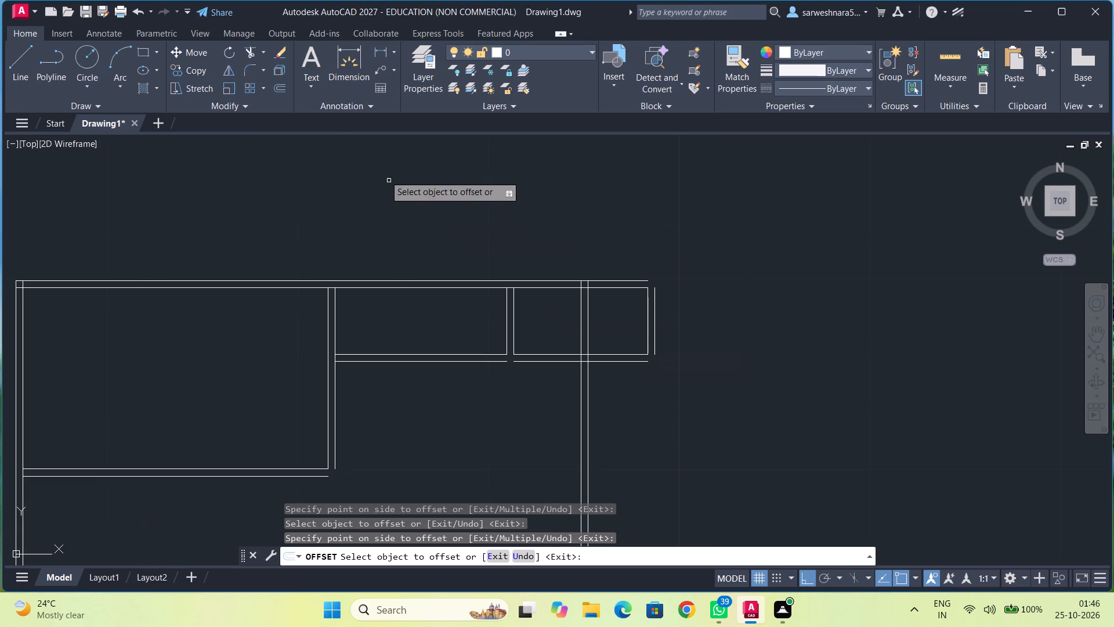
left_click(249, 52)
scroll(581, 287, "up", 2)
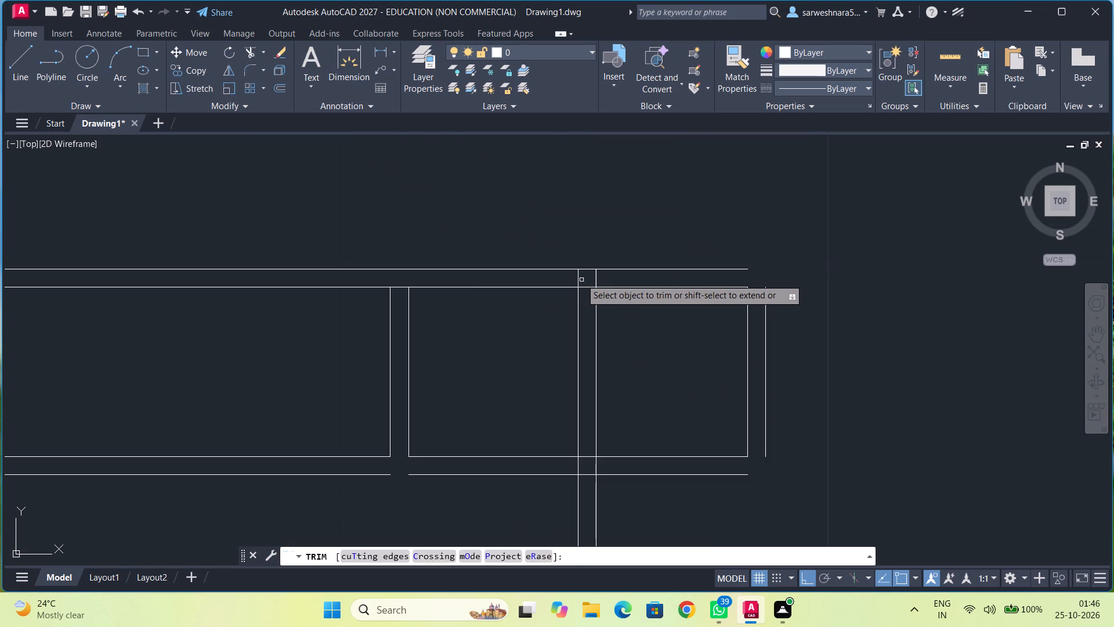
left_click(579, 277)
left_click(596, 276)
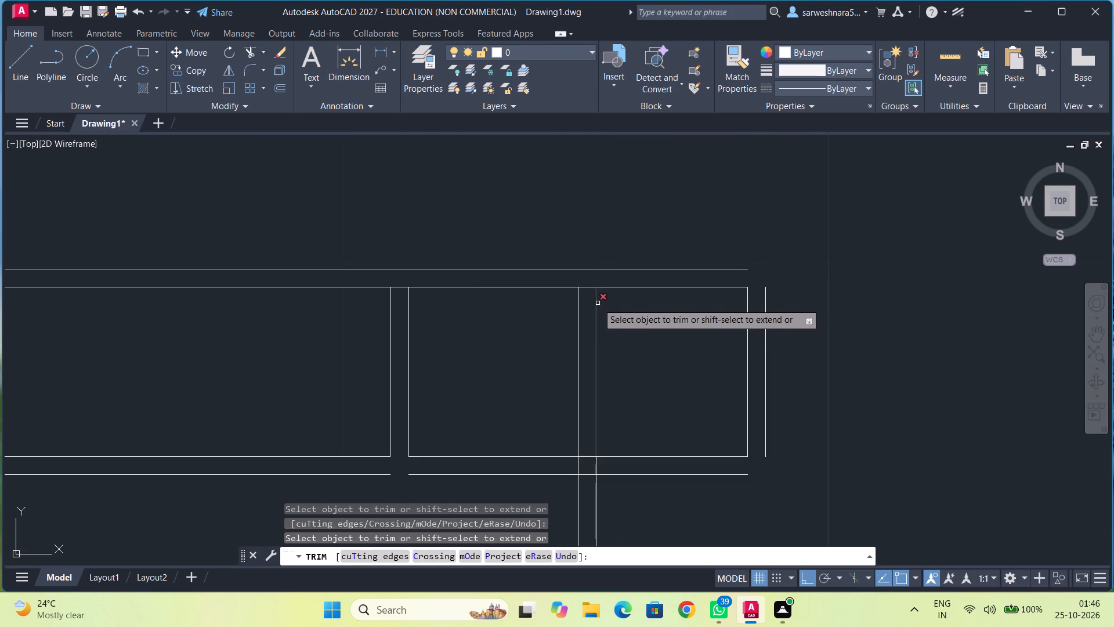
left_click(596, 303)
left_click(577, 308)
scroll(601, 336, "down", 2)
middle_click_drag(601, 336, 553, 278)
scroll(554, 276, "up", 2)
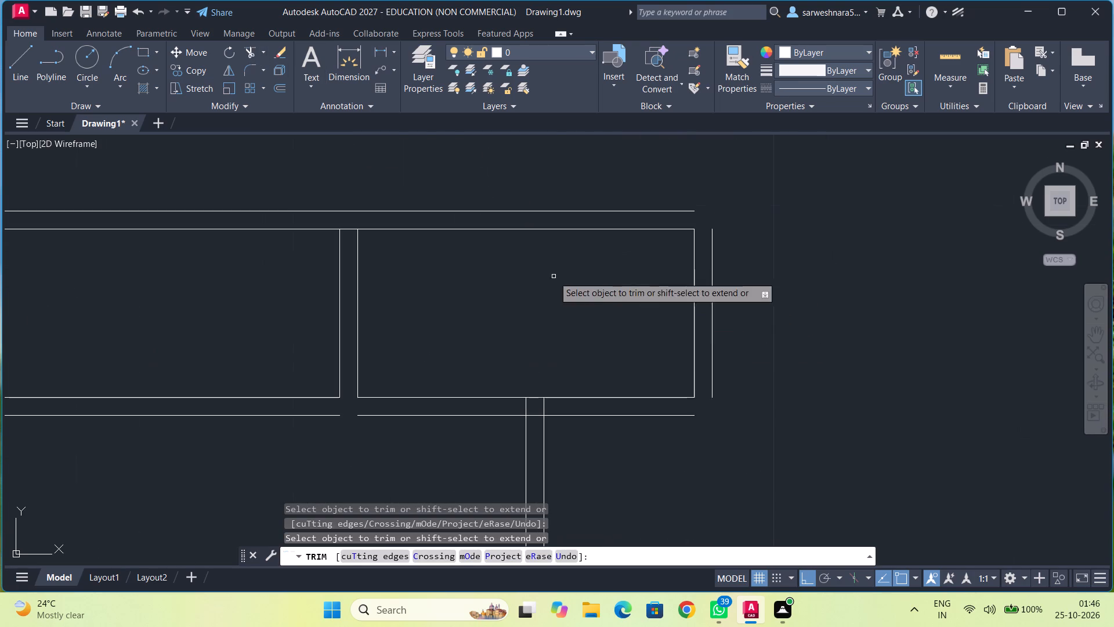
left_click(545, 403)
left_click(526, 406)
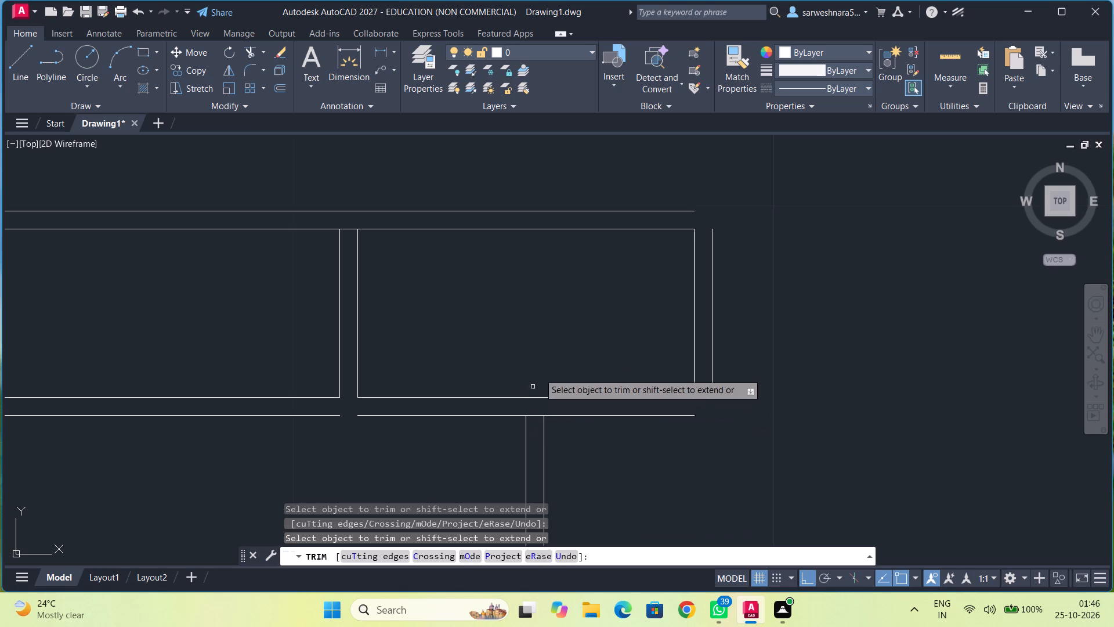
Remove the two remaining lines of the old right outer wall below the 7 by 3.5 room using Trim.
scroll(542, 365, "down", 1)
middle_click_drag(538, 350, 527, 200)
left_click(532, 286)
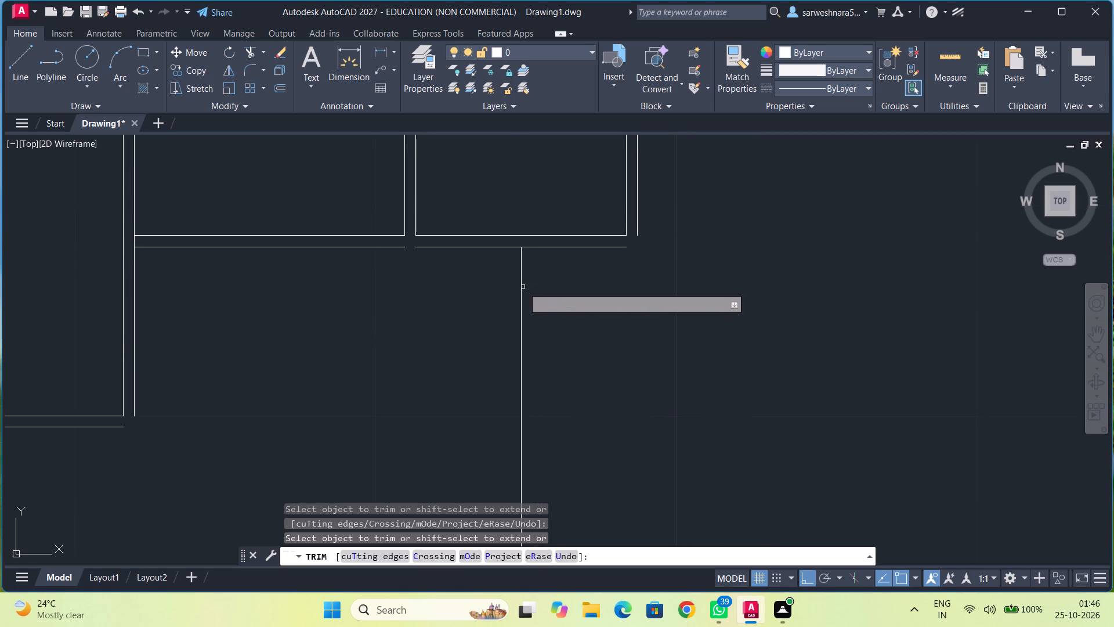
left_click(522, 287)
Close the outer top-right corner with lines joining the top wall's outer line to the 7 by 3.5 room's outer right line.
scroll(544, 324, "down", 2)
middle_click_drag(545, 340, 526, 263)
middle_click_drag(524, 295, 495, 207)
middle_click_drag(493, 304, 475, 238)
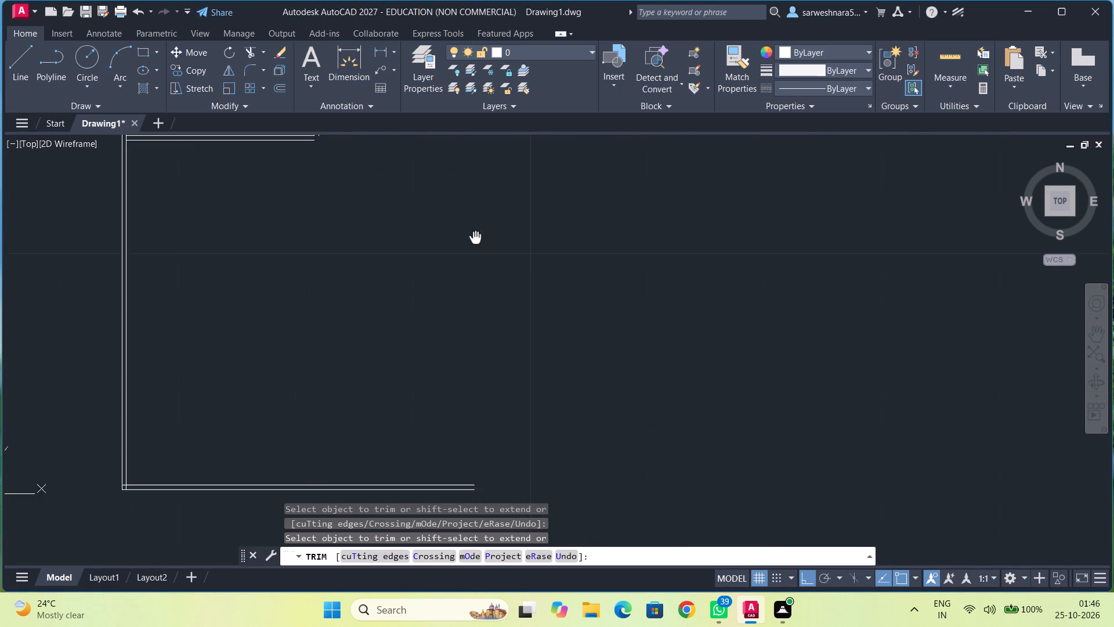
middle_click_drag(475, 236, 439, 421)
middle_click_drag(452, 319, 401, 347)
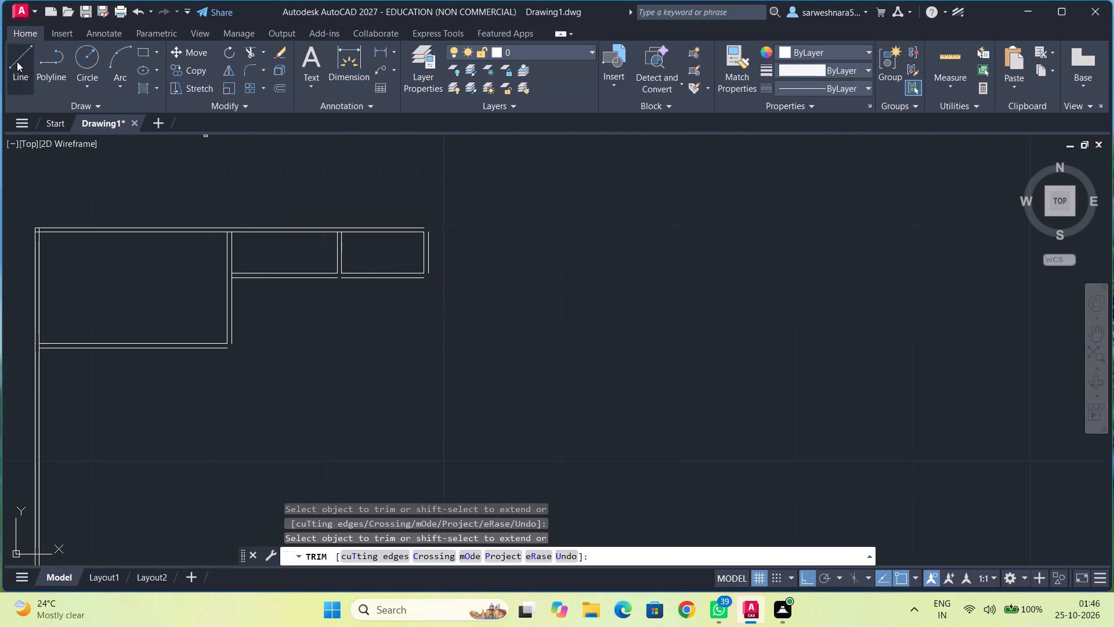
left_click(31, 72)
left_click(27, 70)
scroll(419, 176, "up", 3)
middle_click_drag(442, 239, 373, 119)
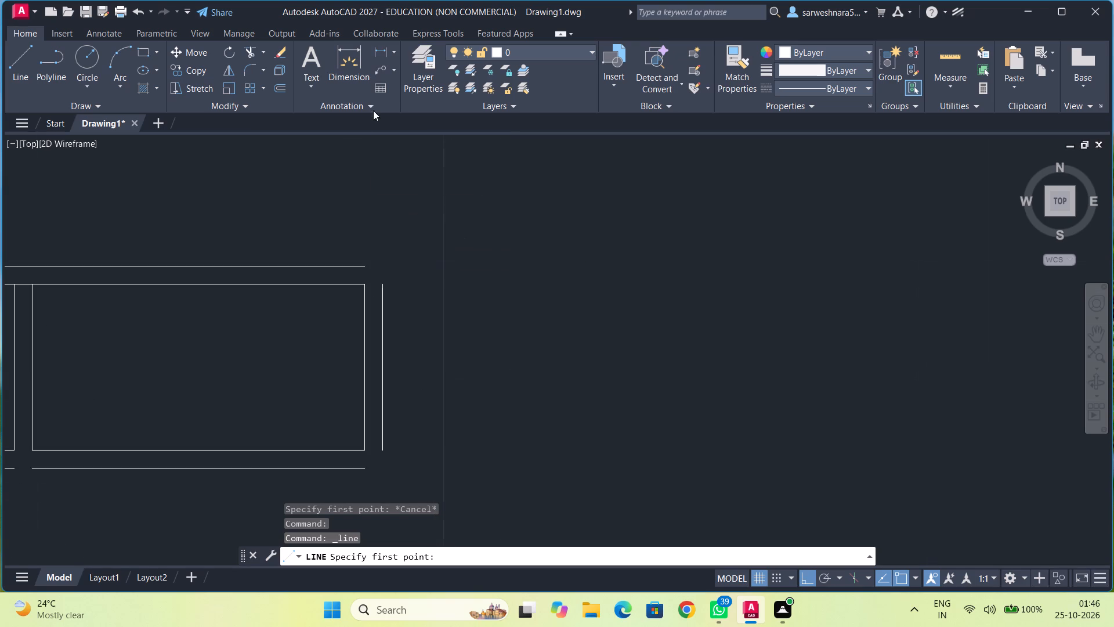
left_click(365, 266)
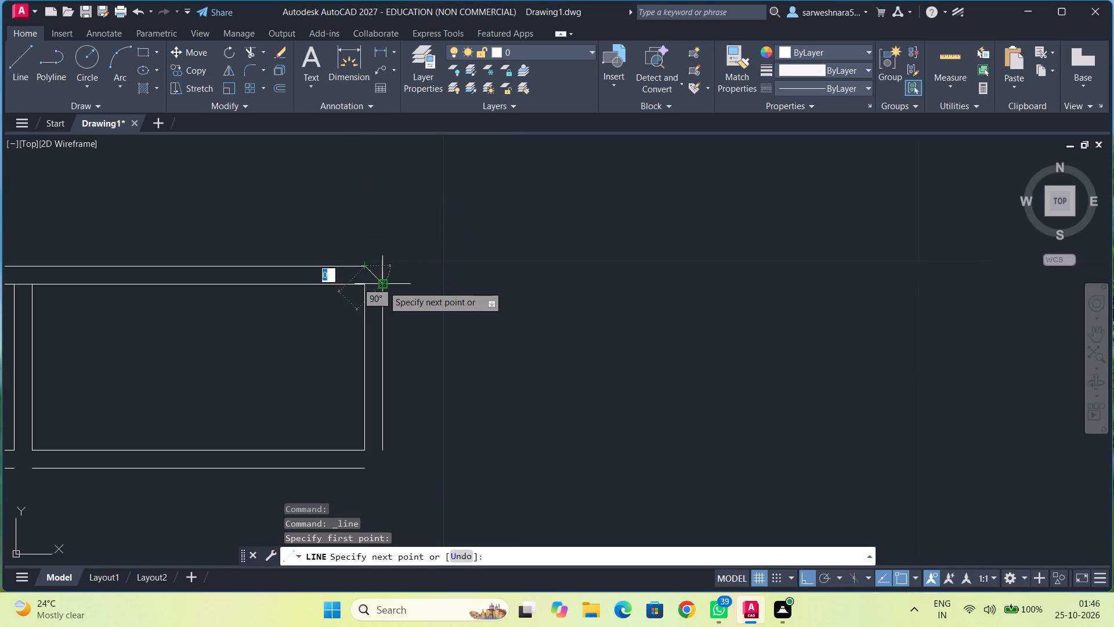
left_click(384, 266)
left_click(383, 289)
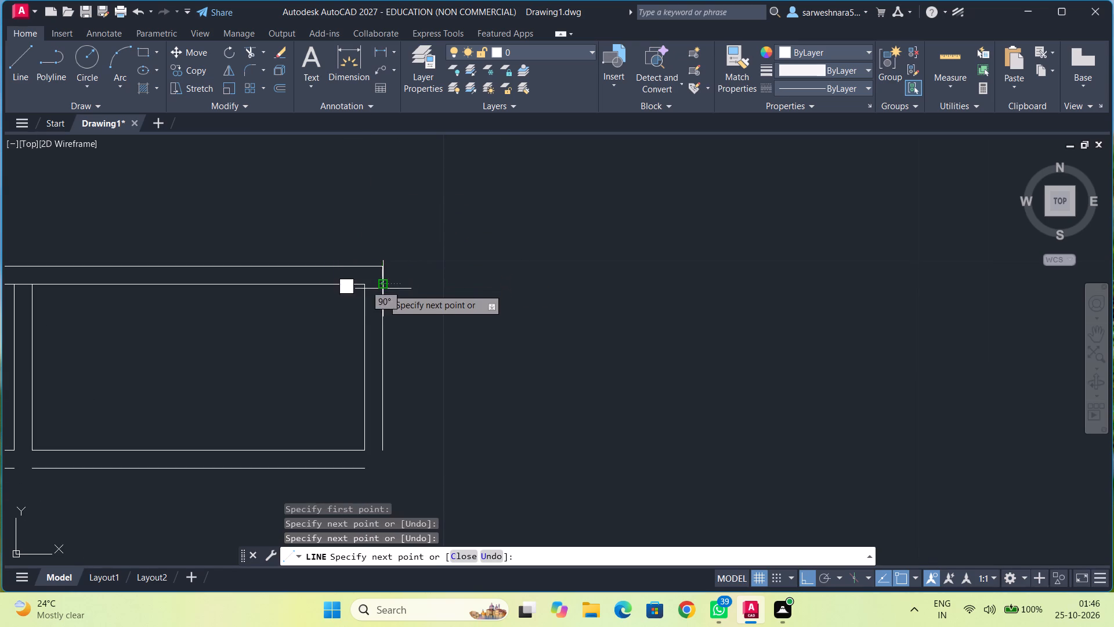
key("Escape")
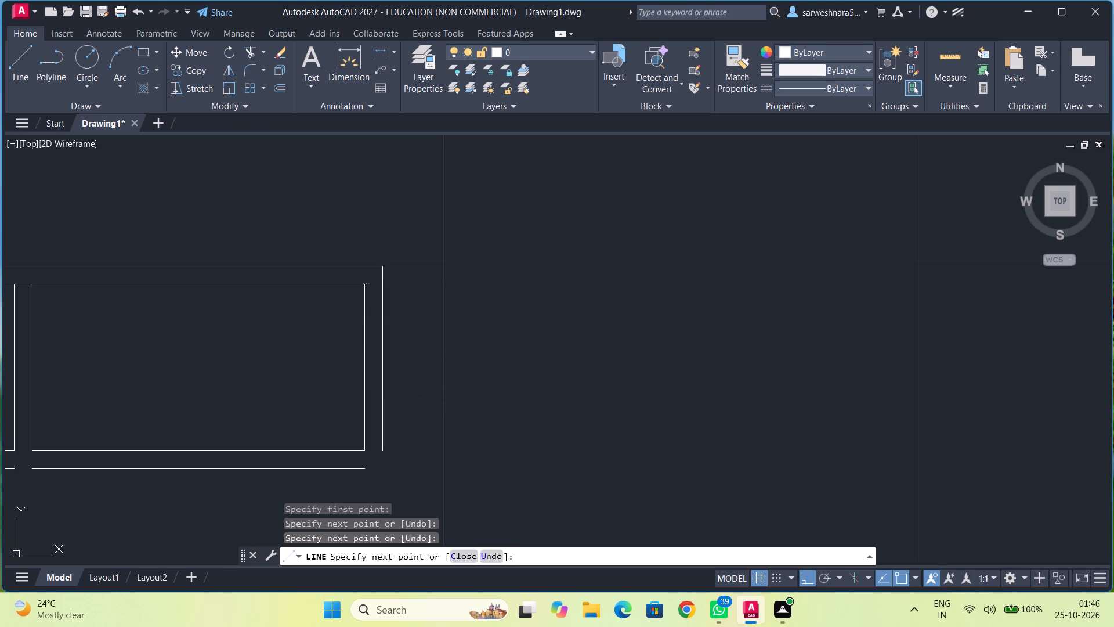
Draw the new right outer wall line from the room's outer right line down to the bottom wall level and across to the bottom wall's outer line.
left_click(19, 70)
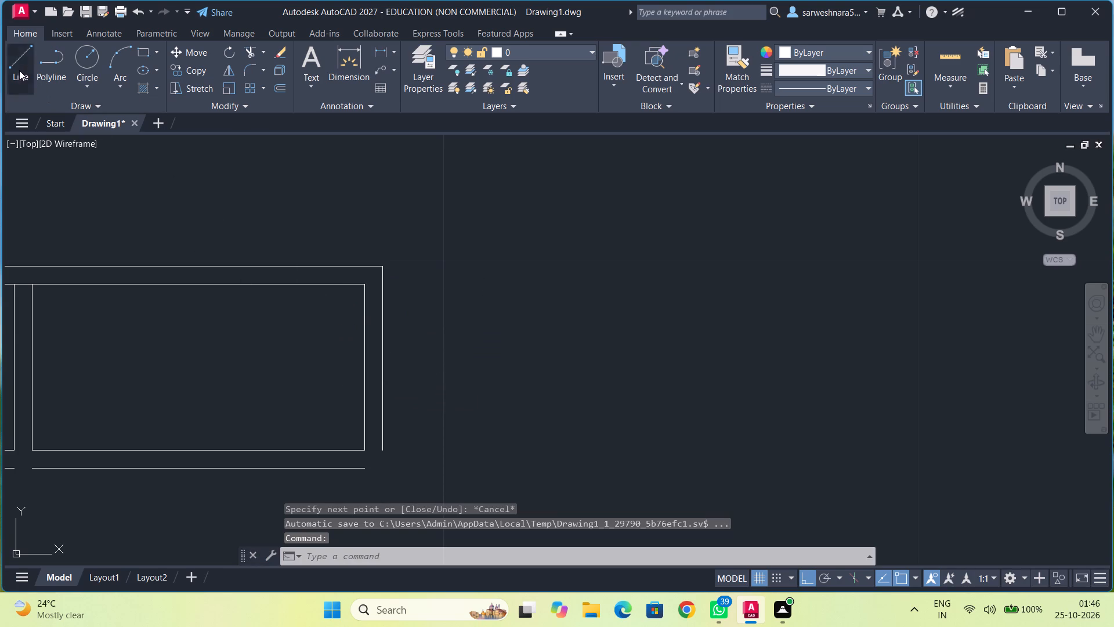
middle_click_drag(494, 428, 501, 233)
left_click(388, 250)
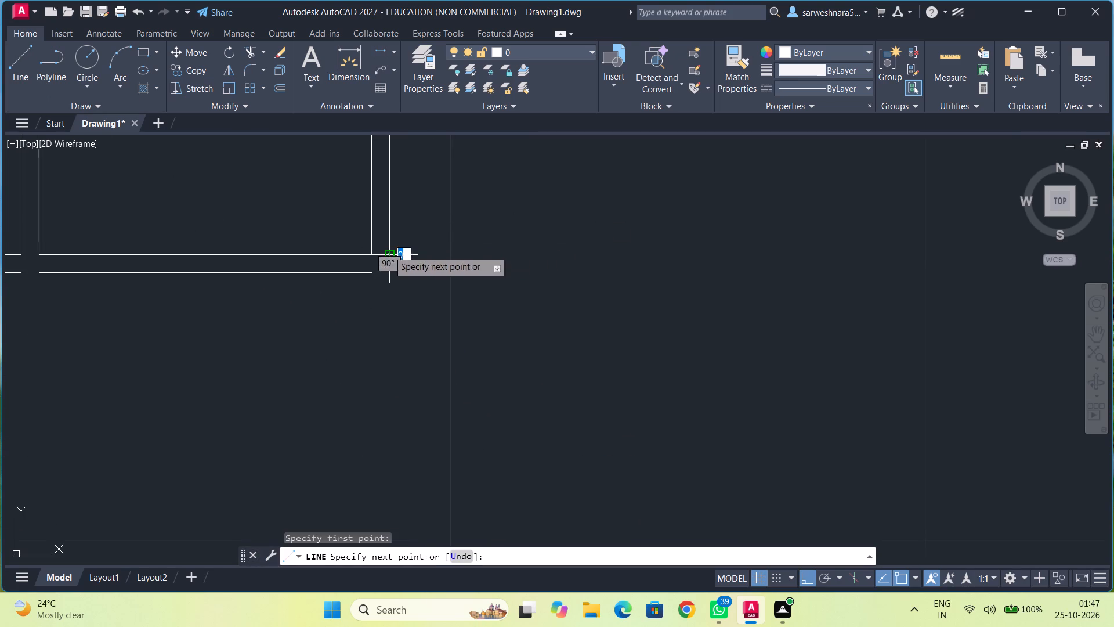
scroll(380, 358, "down", 3)
middle_click_drag(390, 397, 397, 214)
middle_click_drag(370, 343, 380, 233)
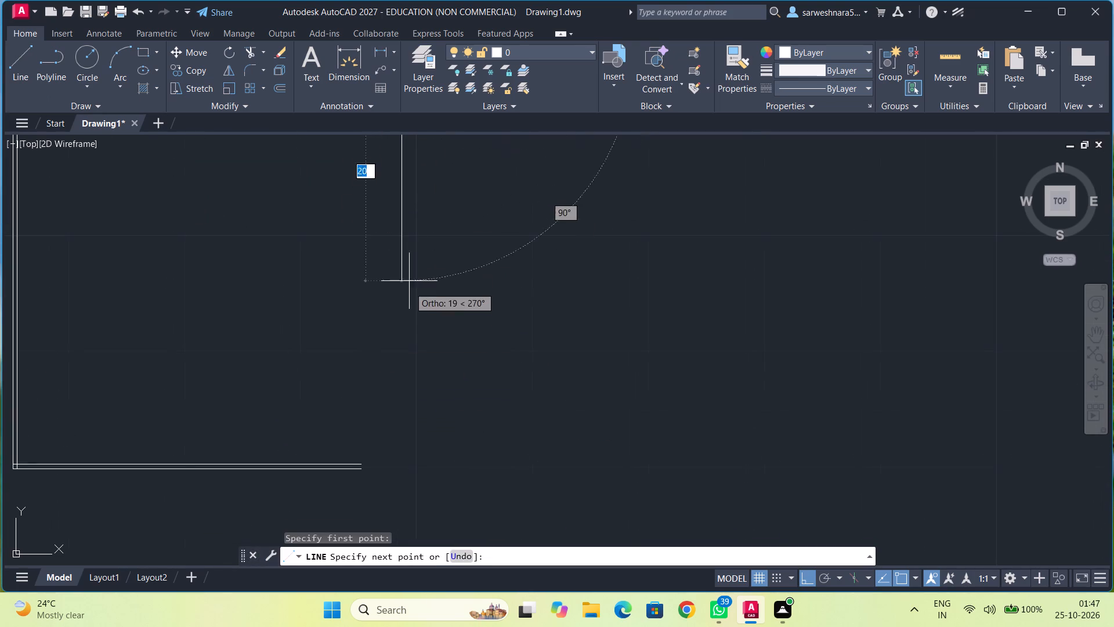
middle_click_drag(407, 308, 418, 179)
scroll(415, 323, "up", 2)
middle_click_drag(413, 322, 411, 237)
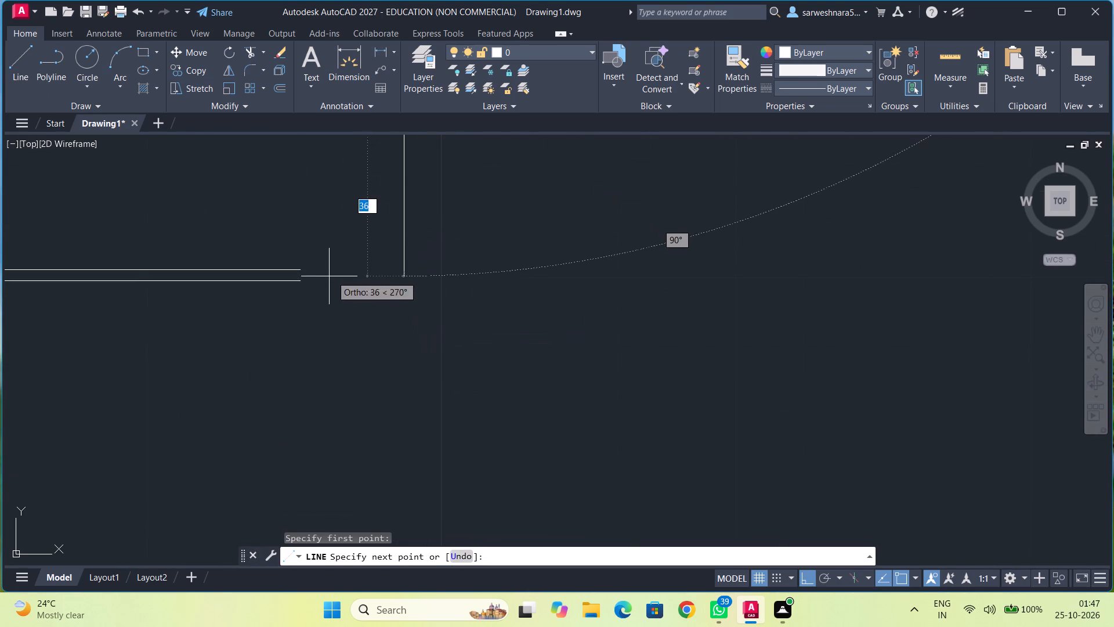
left_click(404, 281)
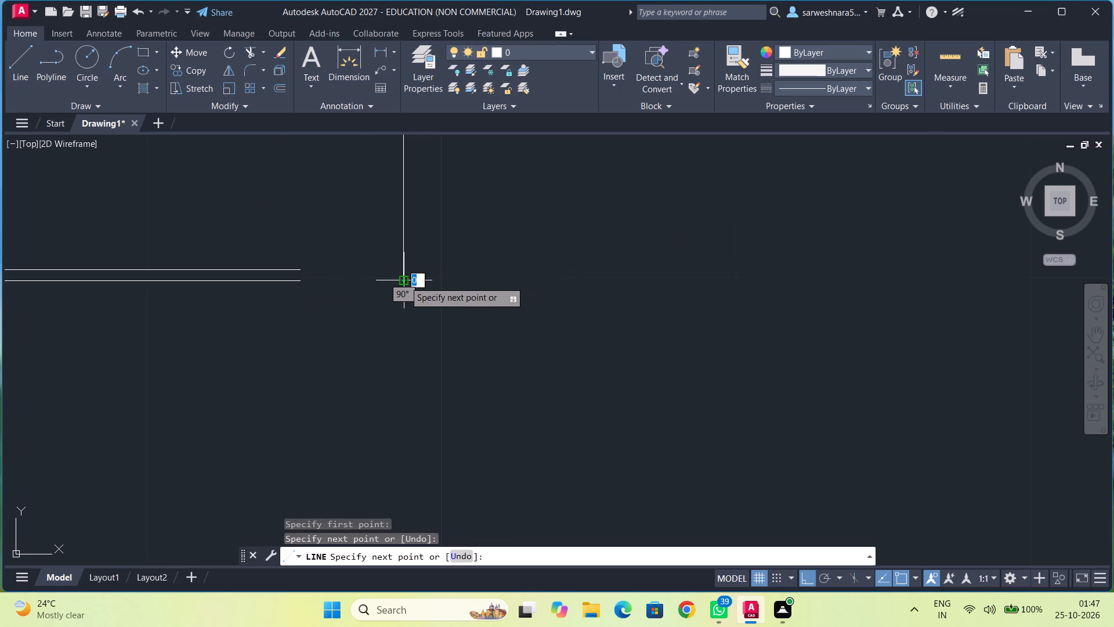
left_click(298, 280)
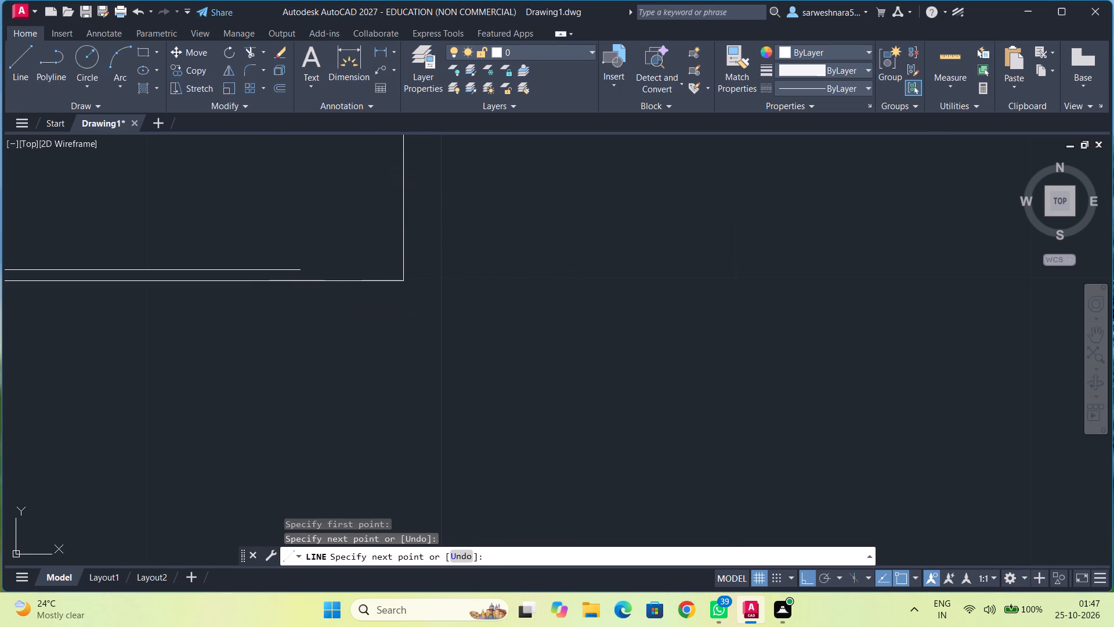
key("Escape")
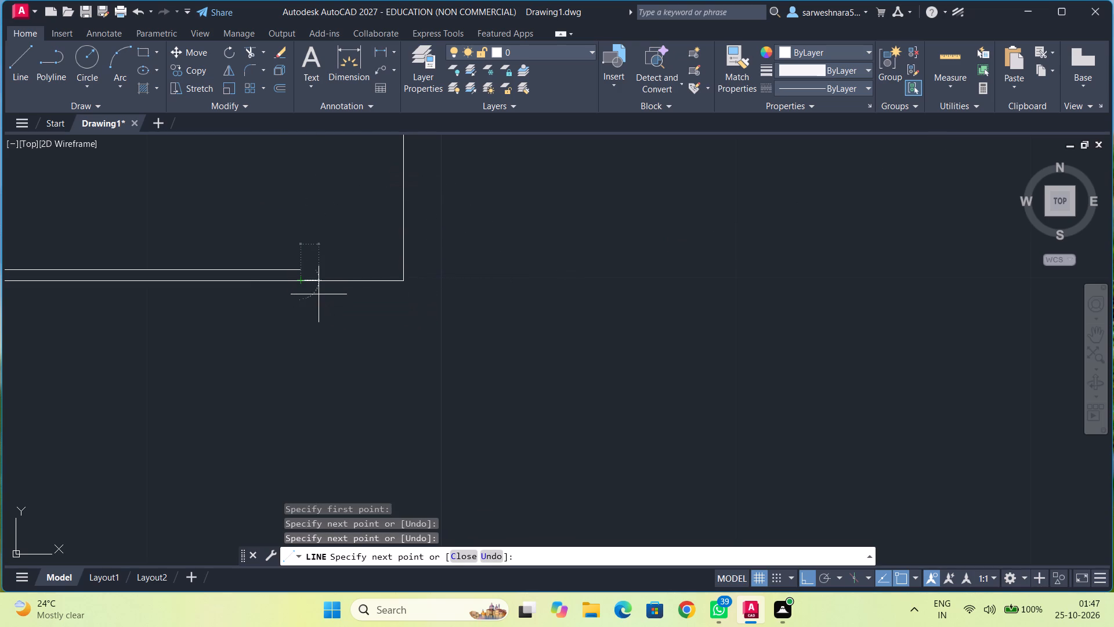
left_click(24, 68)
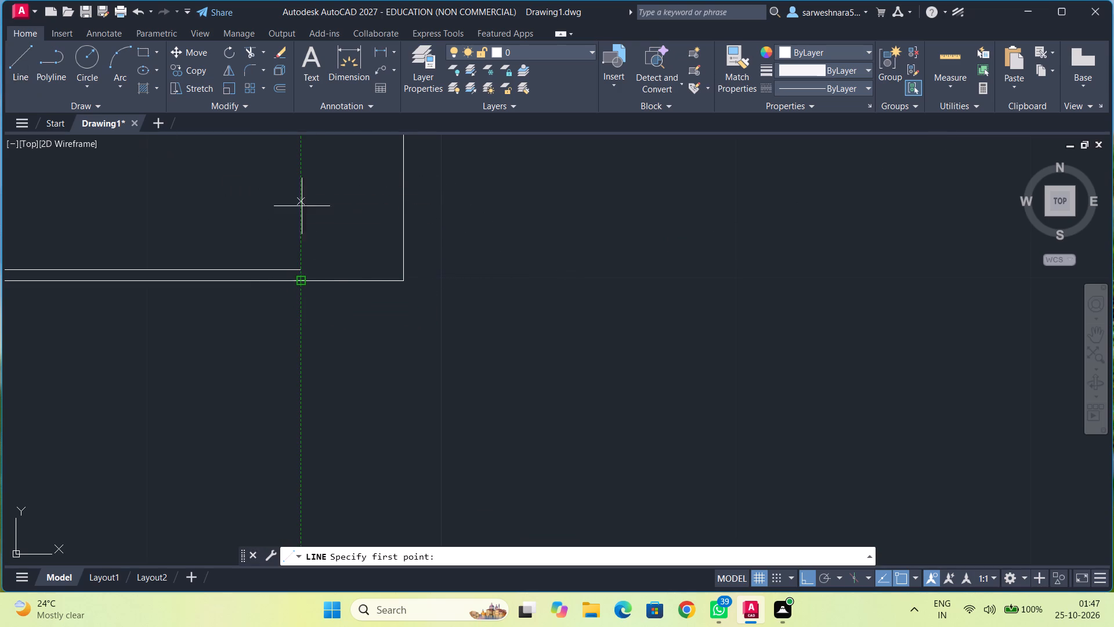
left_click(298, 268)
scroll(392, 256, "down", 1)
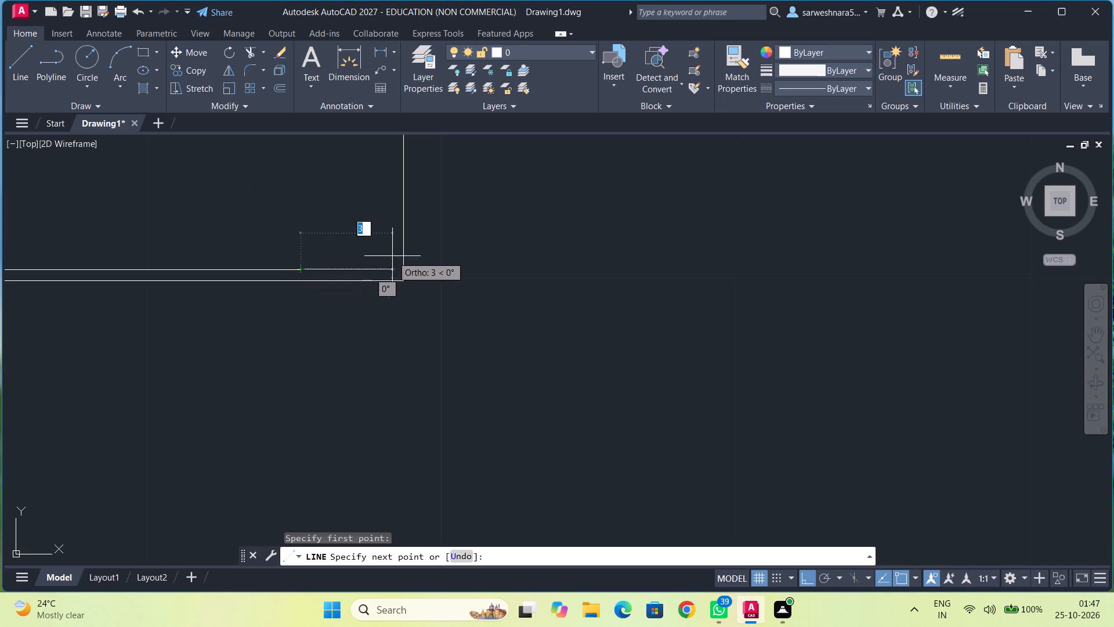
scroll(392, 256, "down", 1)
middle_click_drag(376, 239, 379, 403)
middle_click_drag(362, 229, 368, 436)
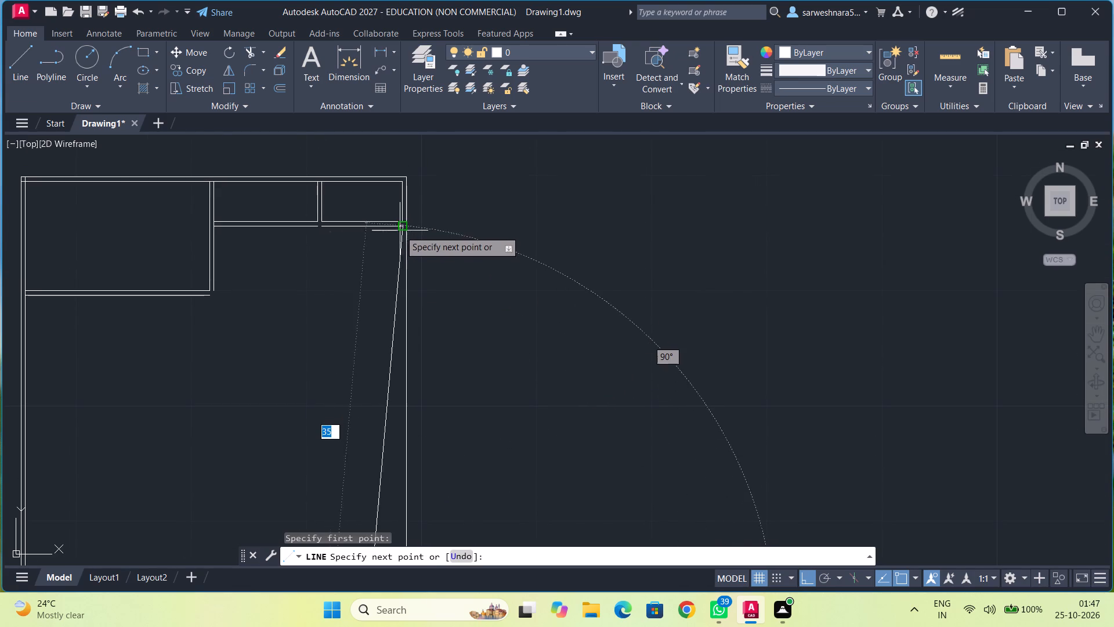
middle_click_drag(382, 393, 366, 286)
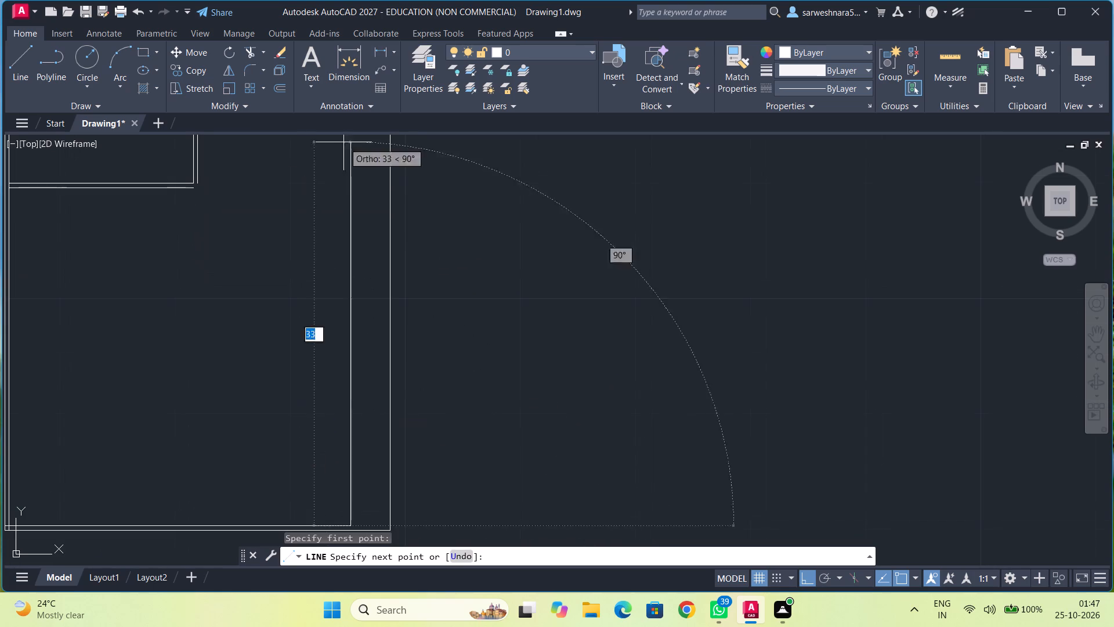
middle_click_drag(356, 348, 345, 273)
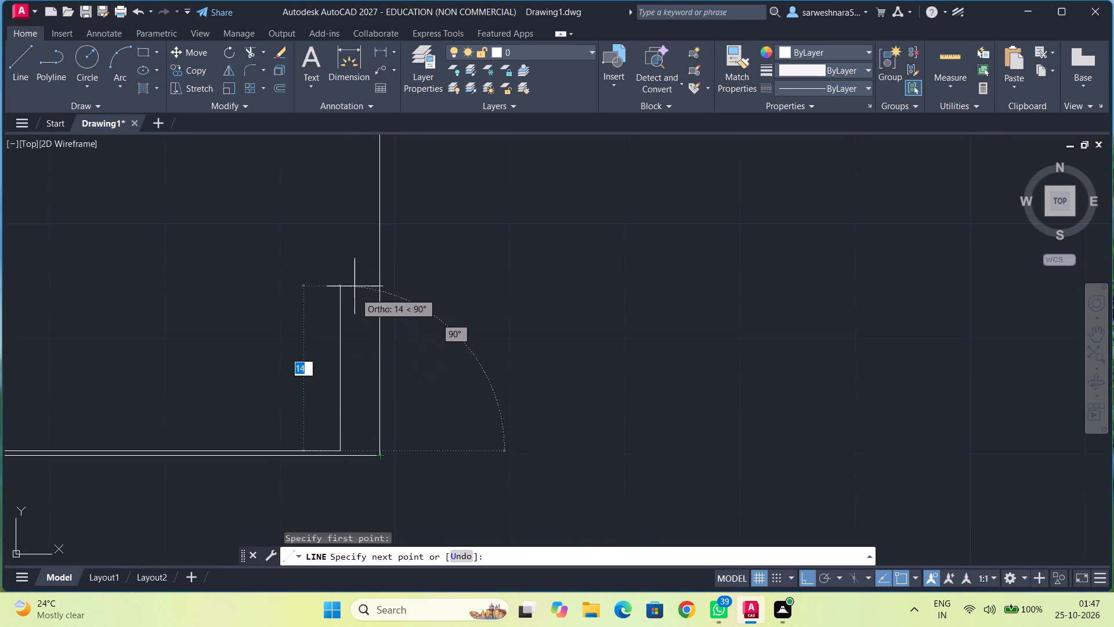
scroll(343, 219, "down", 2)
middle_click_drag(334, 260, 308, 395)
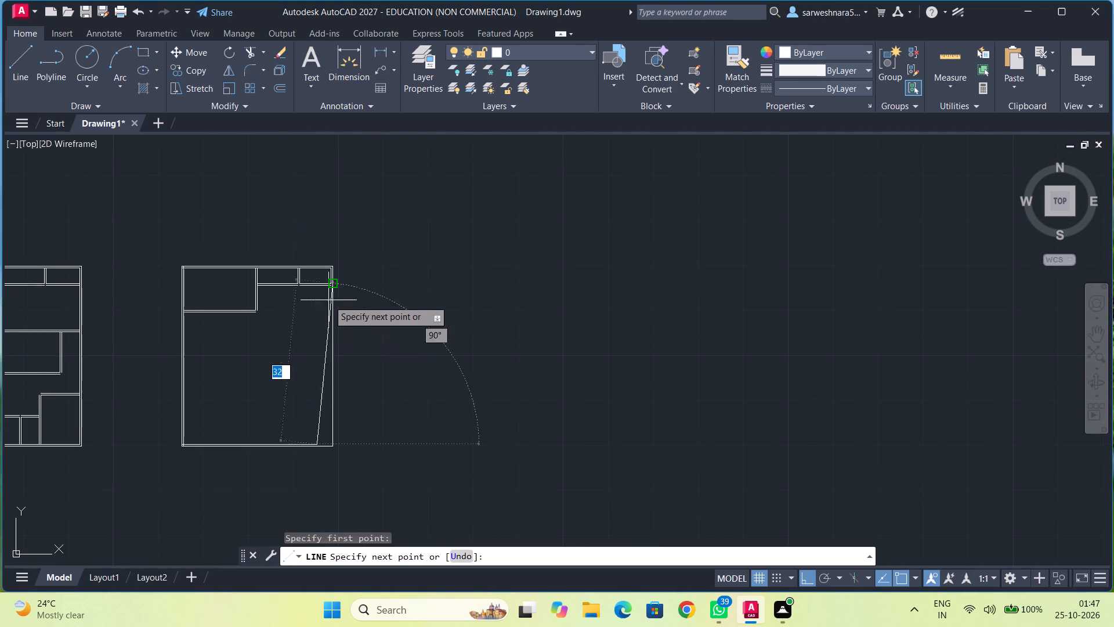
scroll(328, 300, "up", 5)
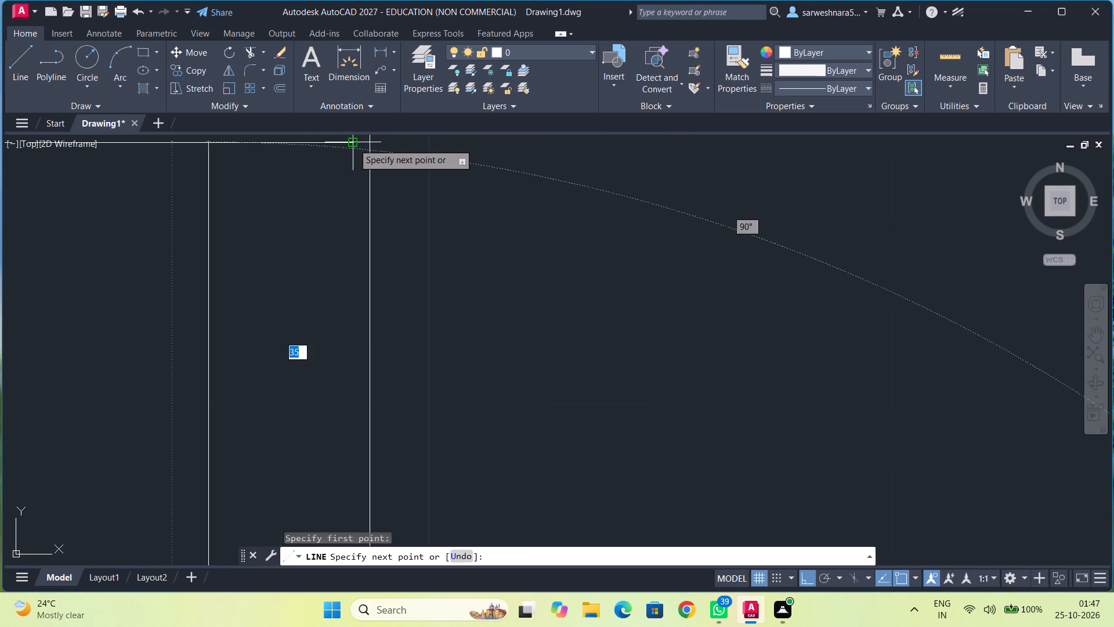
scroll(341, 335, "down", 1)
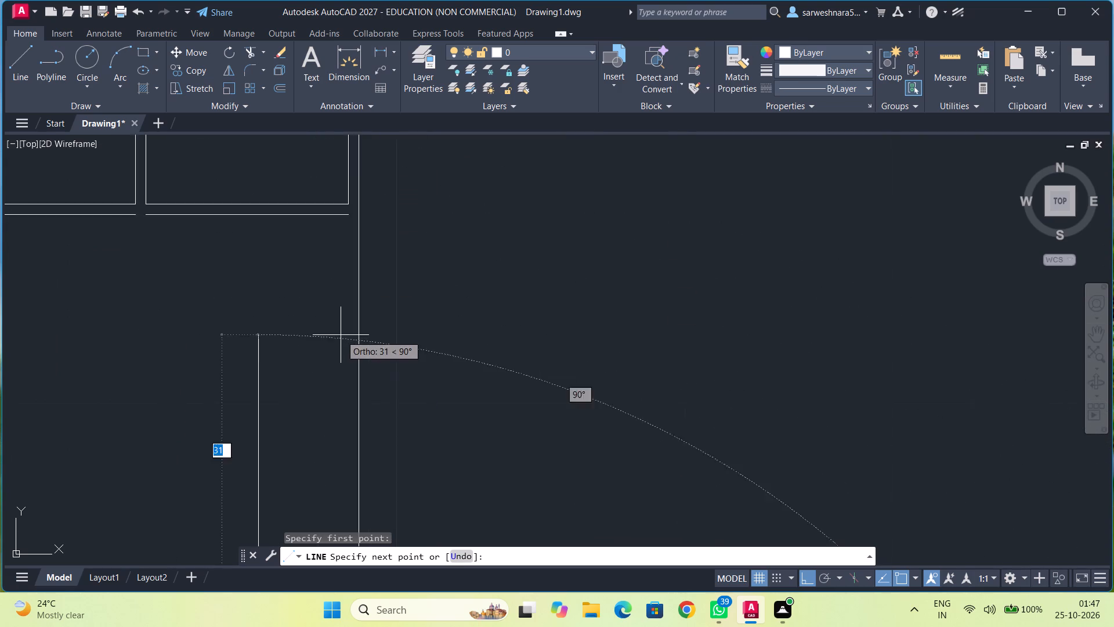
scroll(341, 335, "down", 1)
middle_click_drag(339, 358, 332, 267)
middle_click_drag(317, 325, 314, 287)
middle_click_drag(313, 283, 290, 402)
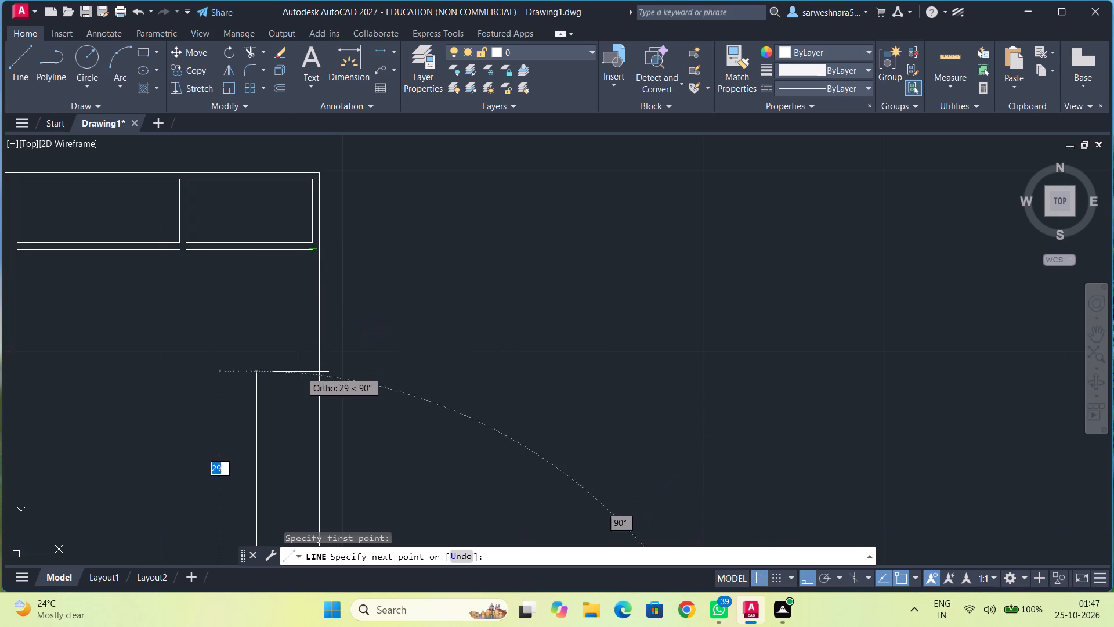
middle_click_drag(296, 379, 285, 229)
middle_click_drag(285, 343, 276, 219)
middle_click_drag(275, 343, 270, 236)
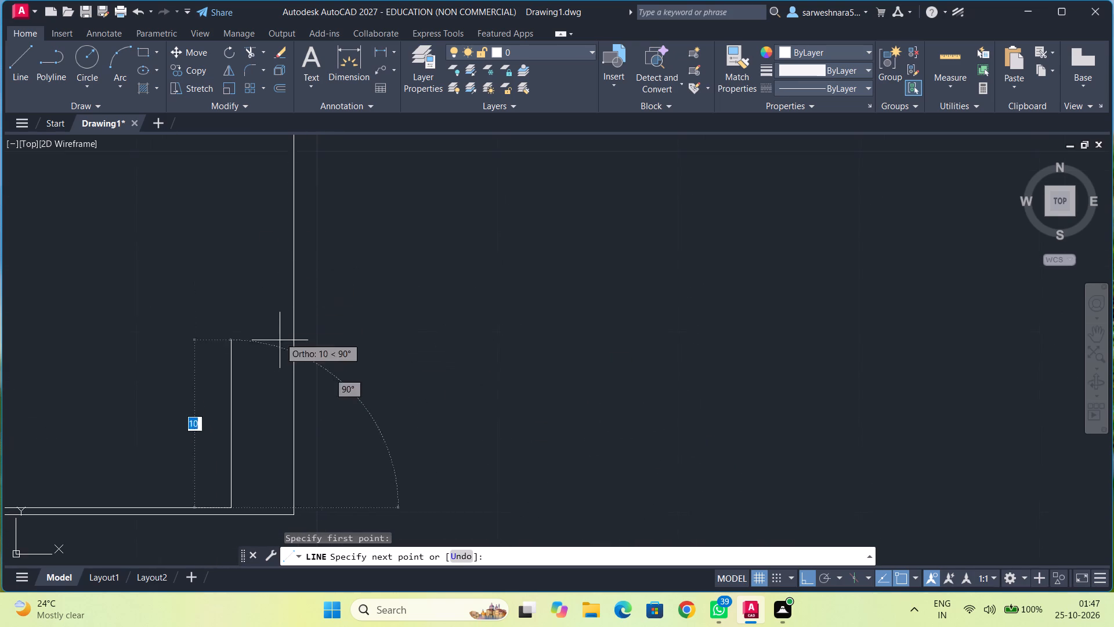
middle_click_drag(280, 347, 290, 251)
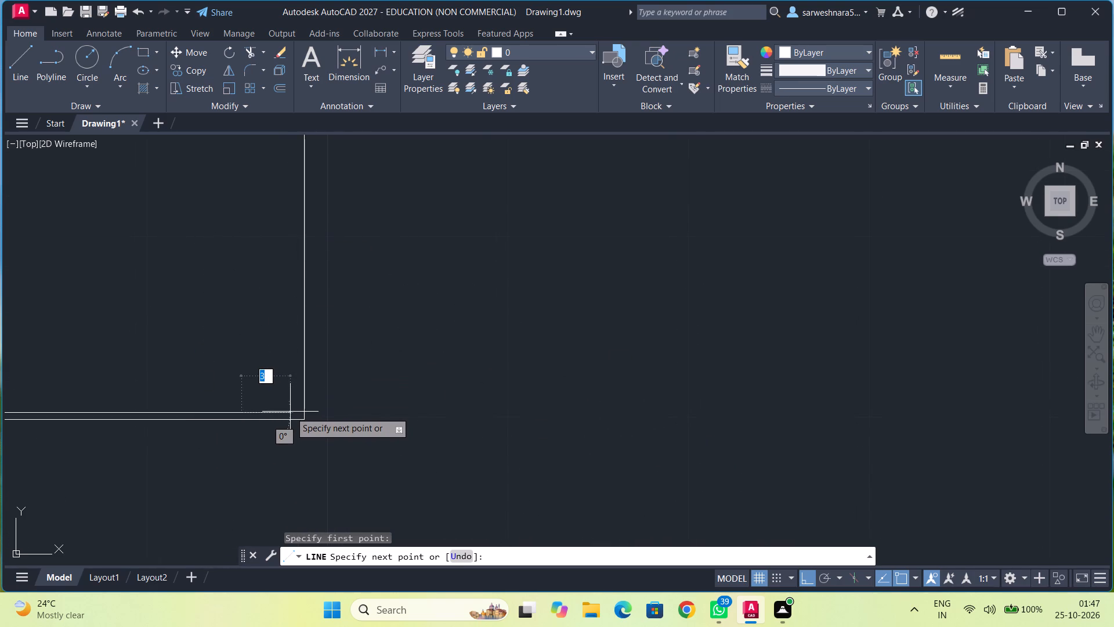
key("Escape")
Draw the right outer wall's inner line from the 7 by 3.5 room's bottom-right corner down and across to the bottom wall's inner line end.
middle_click_drag(363, 211, 363, 214)
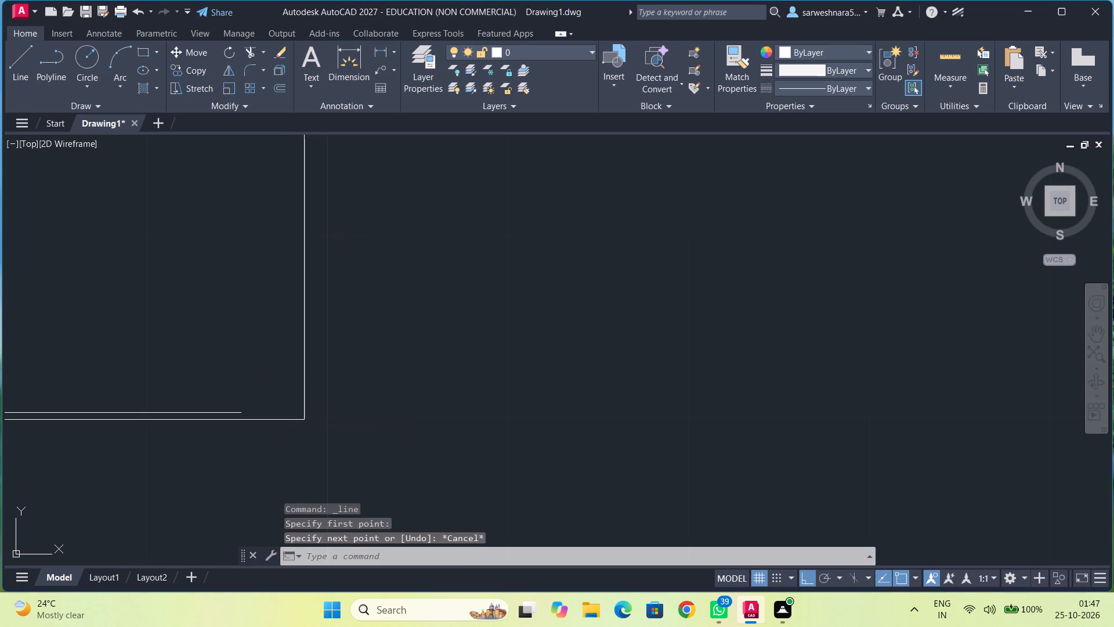
middle_click_drag(363, 214, 370, 508)
middle_click_drag(375, 224, 384, 390)
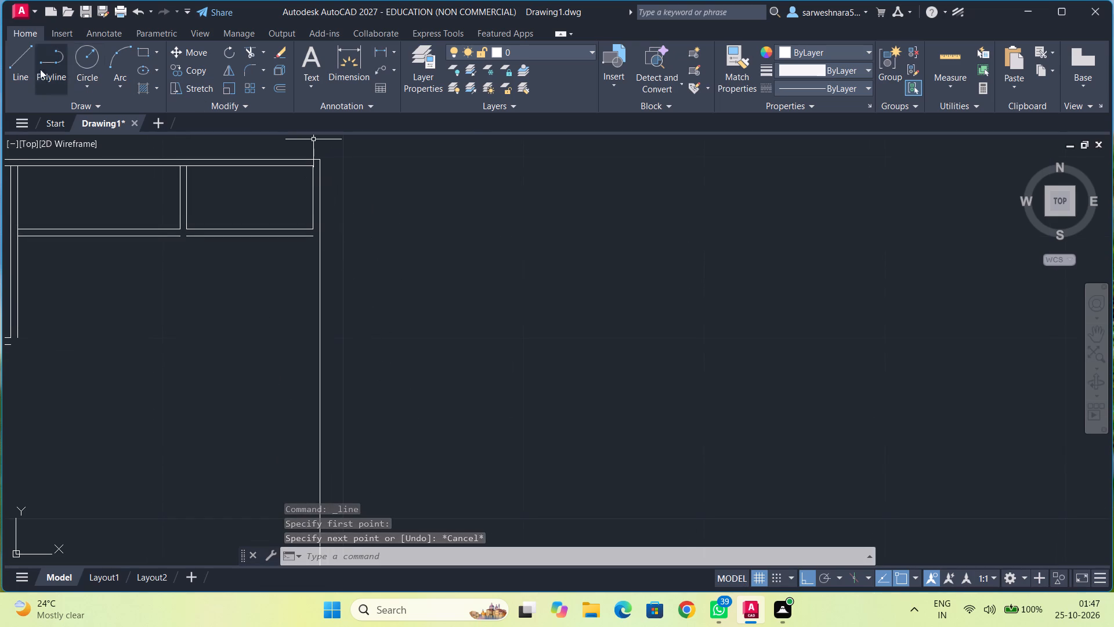
left_click(21, 63)
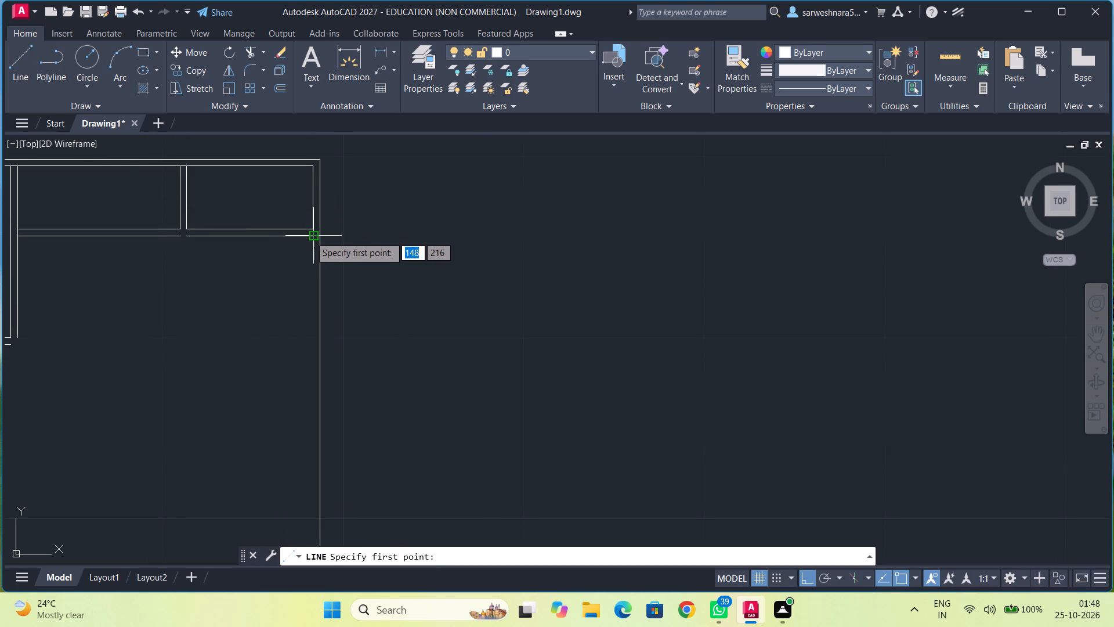
left_click(310, 236)
scroll(291, 466, "down", 2)
middle_click_drag(291, 464, 342, 228)
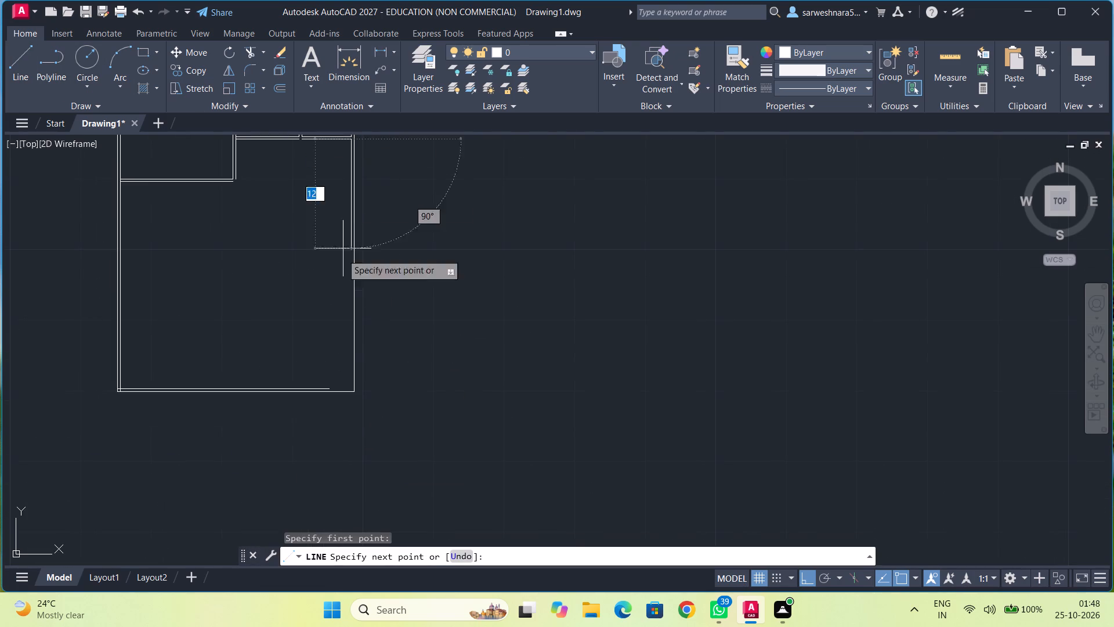
scroll(333, 337, "up", 3)
middle_click_drag(333, 339, 332, 255)
middle_click_drag(342, 352, 343, 255)
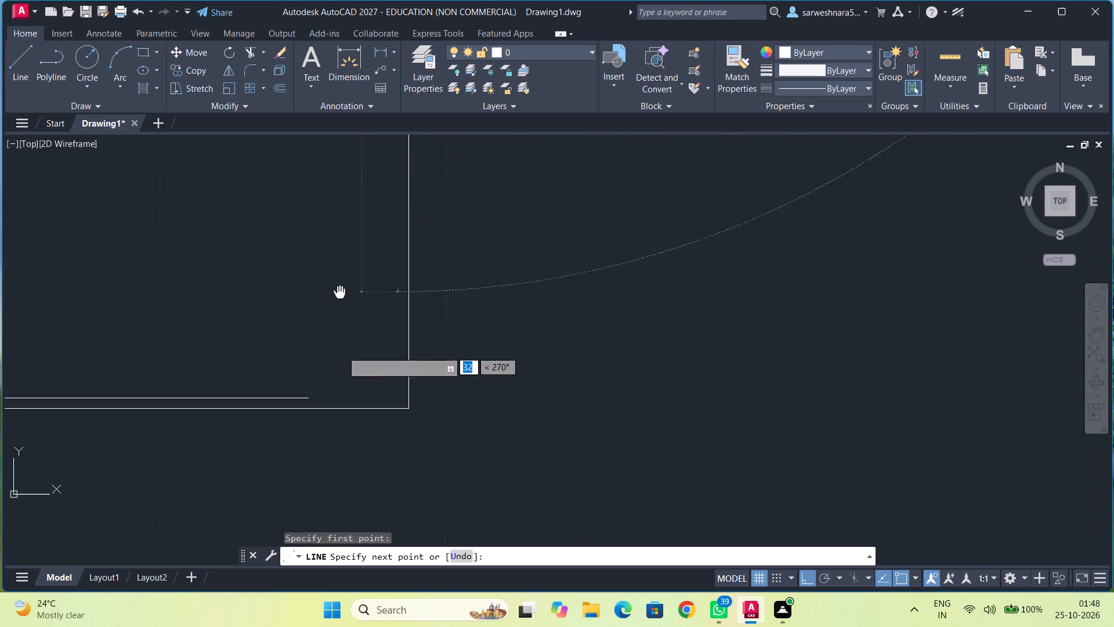
middle_click_drag(343, 255, 354, 216)
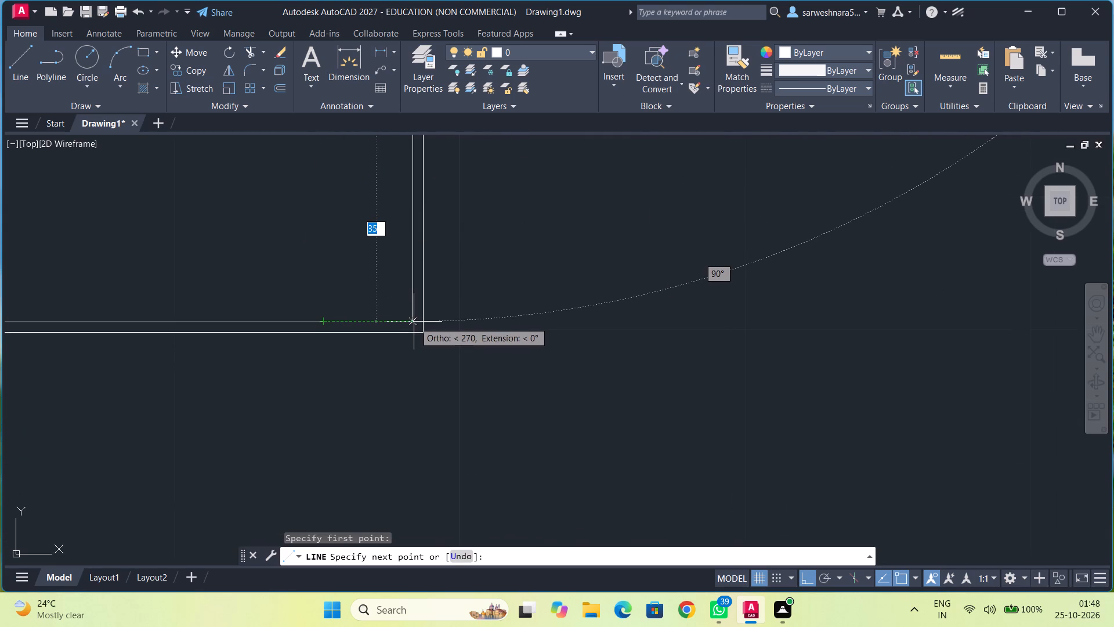
left_click(414, 322)
left_click(320, 324)
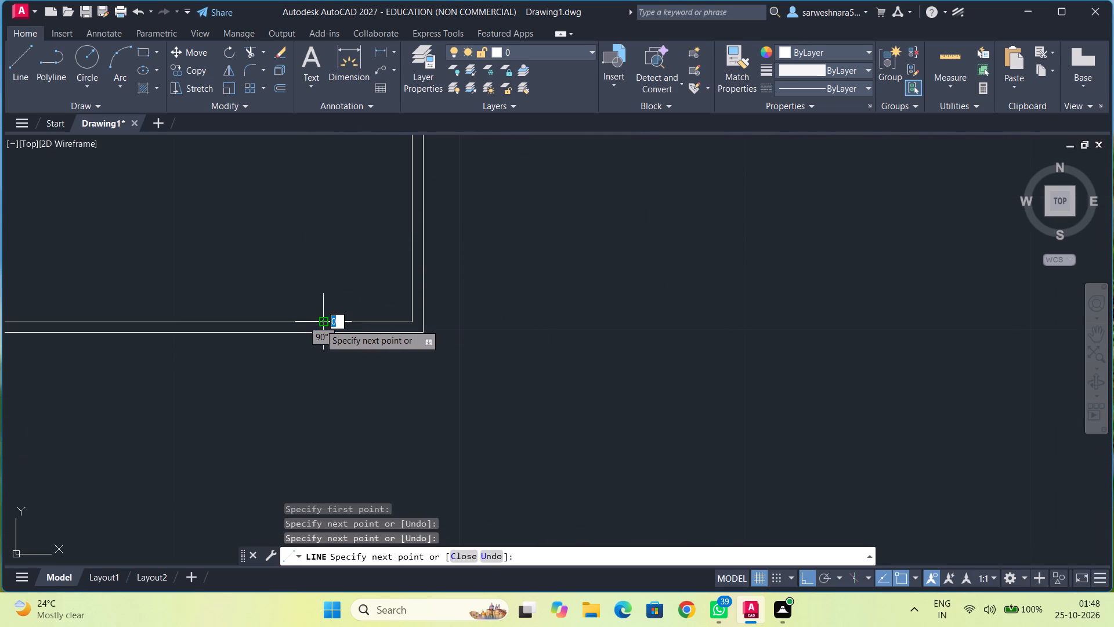
key("Escape")
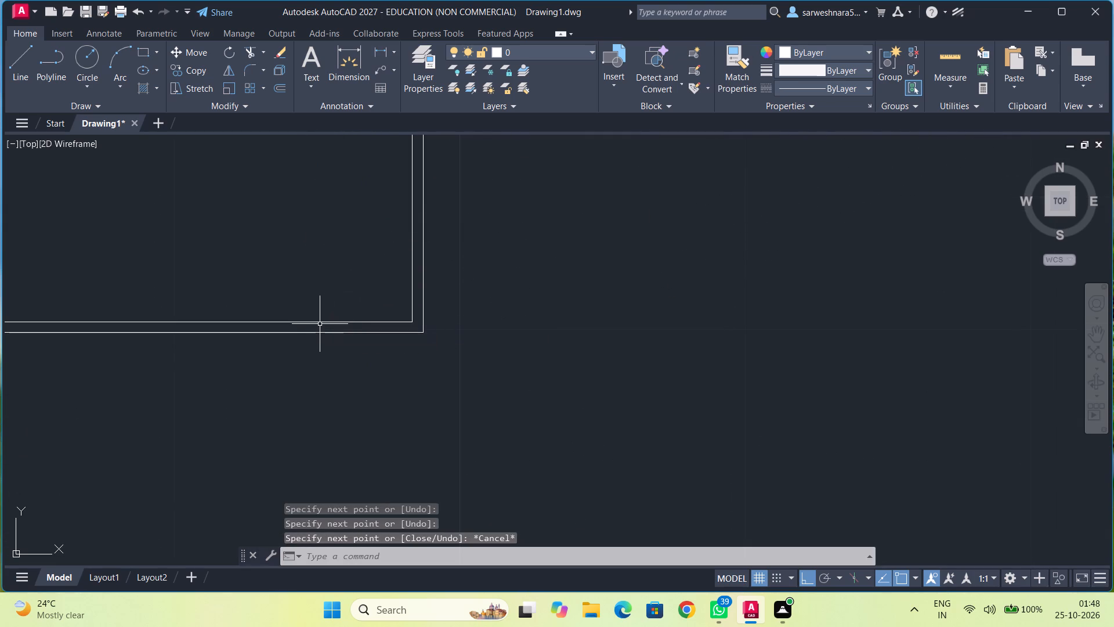
Start the new room below the small top rooms with a line 10 long down the right wall from the 7 by 3.5 room's bottom-right corner.
scroll(307, 291, "down", 1)
middle_click_drag(281, 257, 343, 399)
scroll(286, 302, "down", 2)
middle_click_drag(269, 283, 280, 401)
middle_click_drag(243, 279, 247, 321)
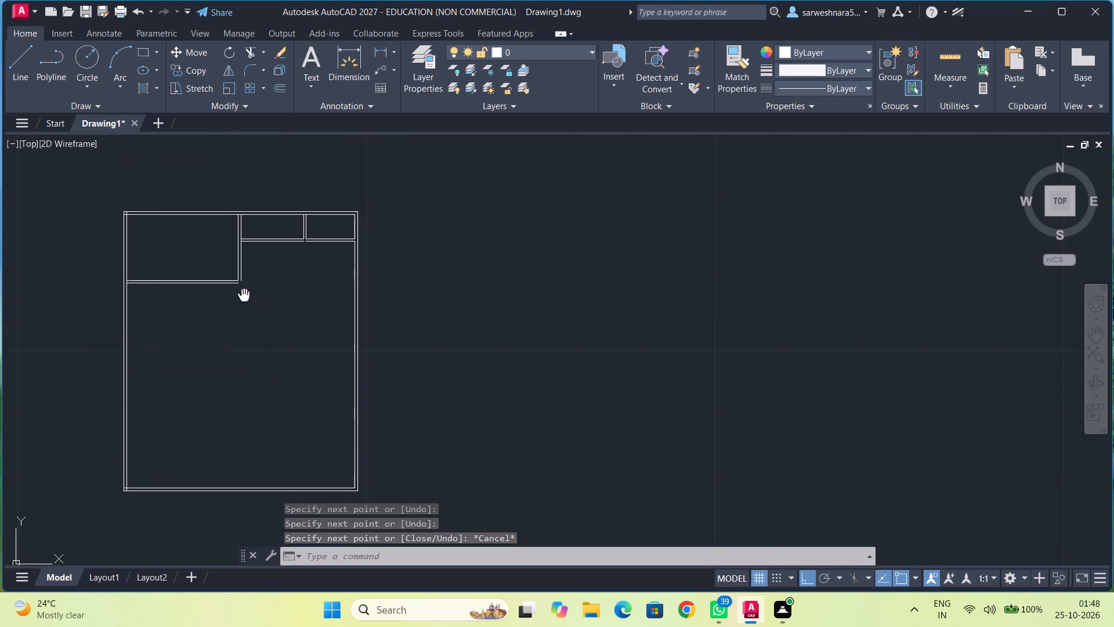
middle_click_drag(247, 321, 249, 329)
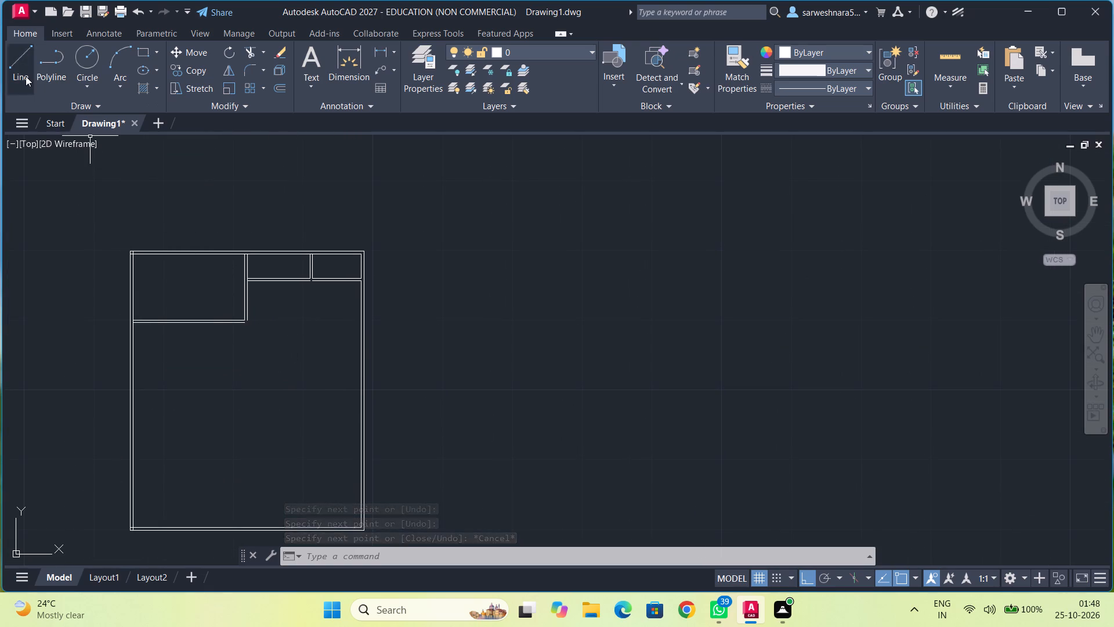
left_click(26, 75)
scroll(280, 314, "up", 2)
middle_click_drag(280, 314, 218, 318)
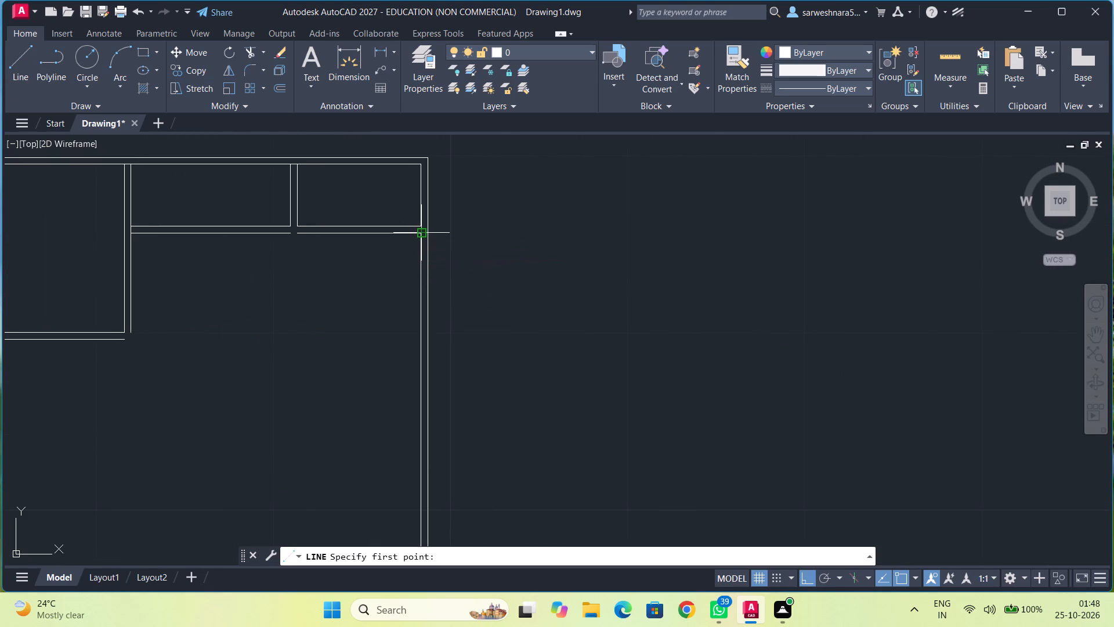
left_click(419, 235)
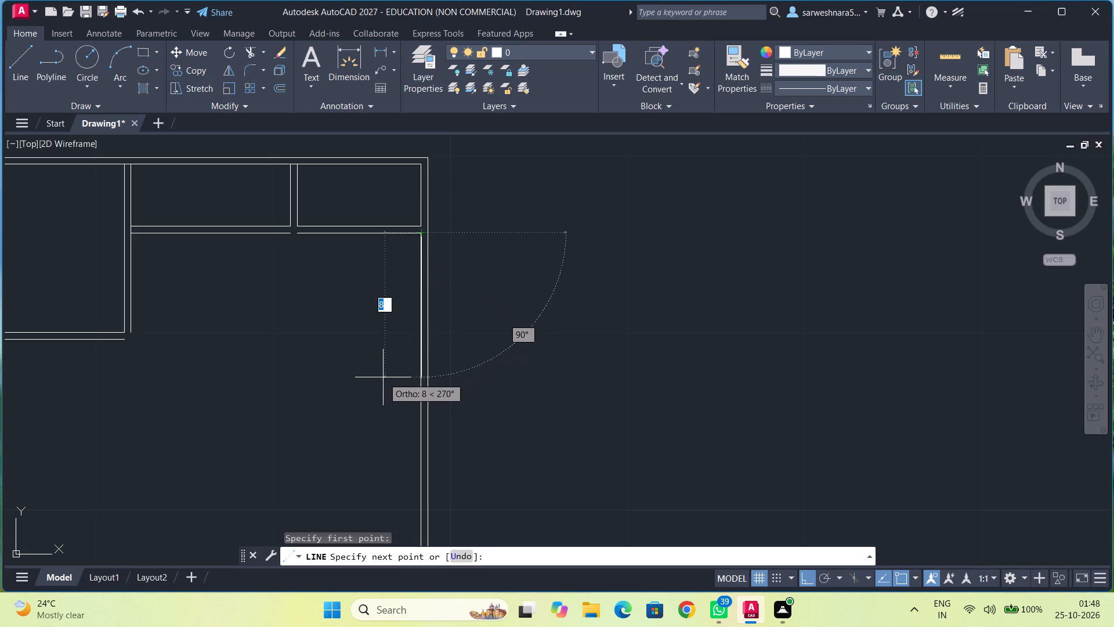
middle_click_drag(385, 410, 387, 313)
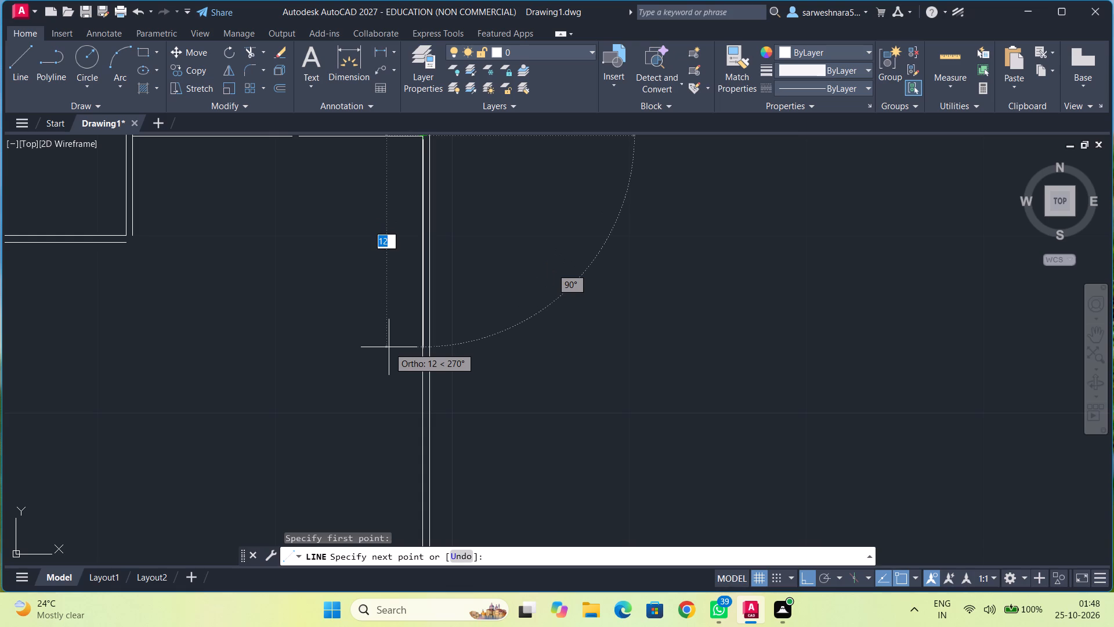
type("10")
key("Return")
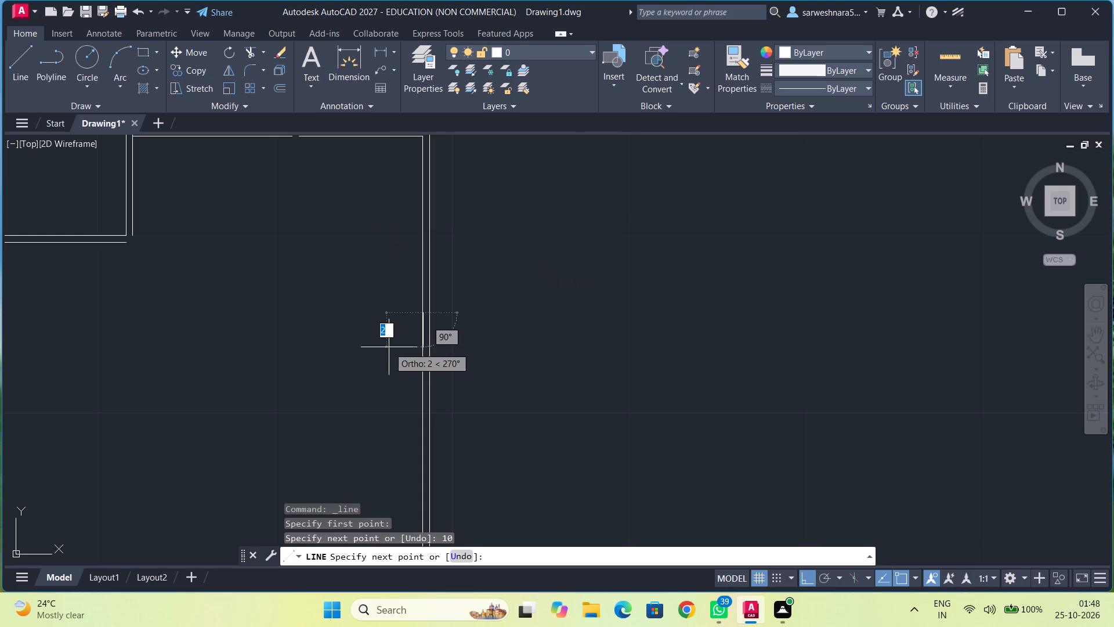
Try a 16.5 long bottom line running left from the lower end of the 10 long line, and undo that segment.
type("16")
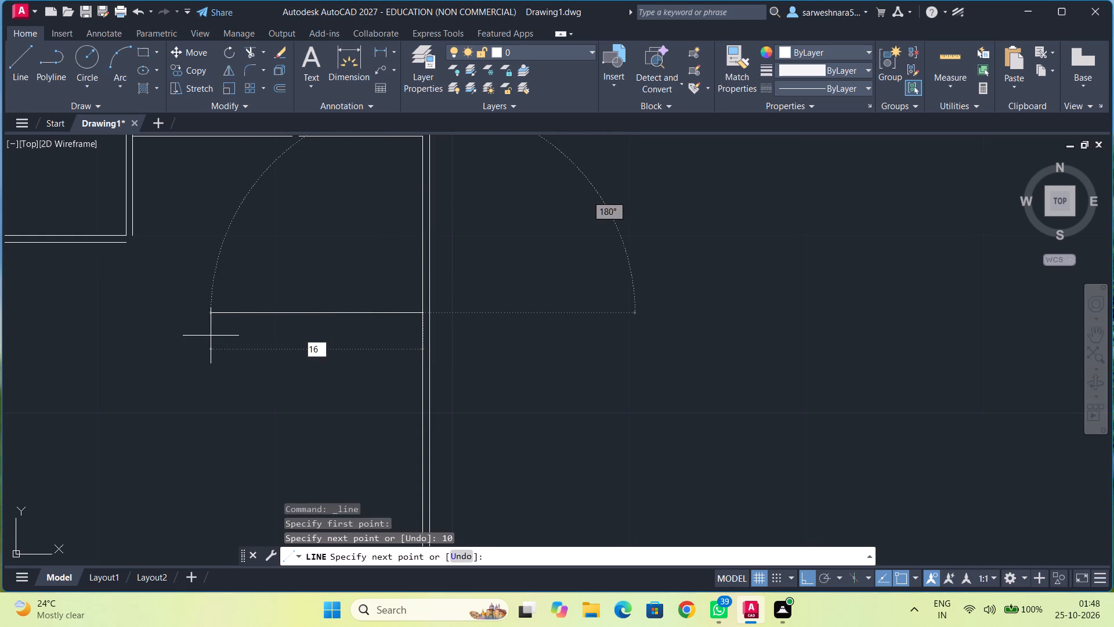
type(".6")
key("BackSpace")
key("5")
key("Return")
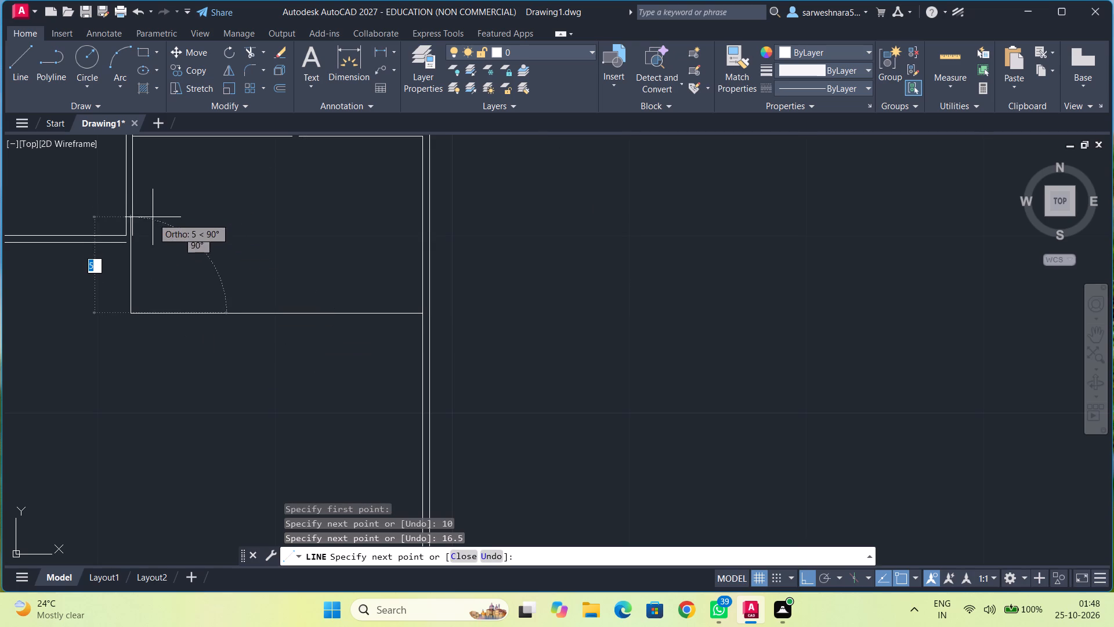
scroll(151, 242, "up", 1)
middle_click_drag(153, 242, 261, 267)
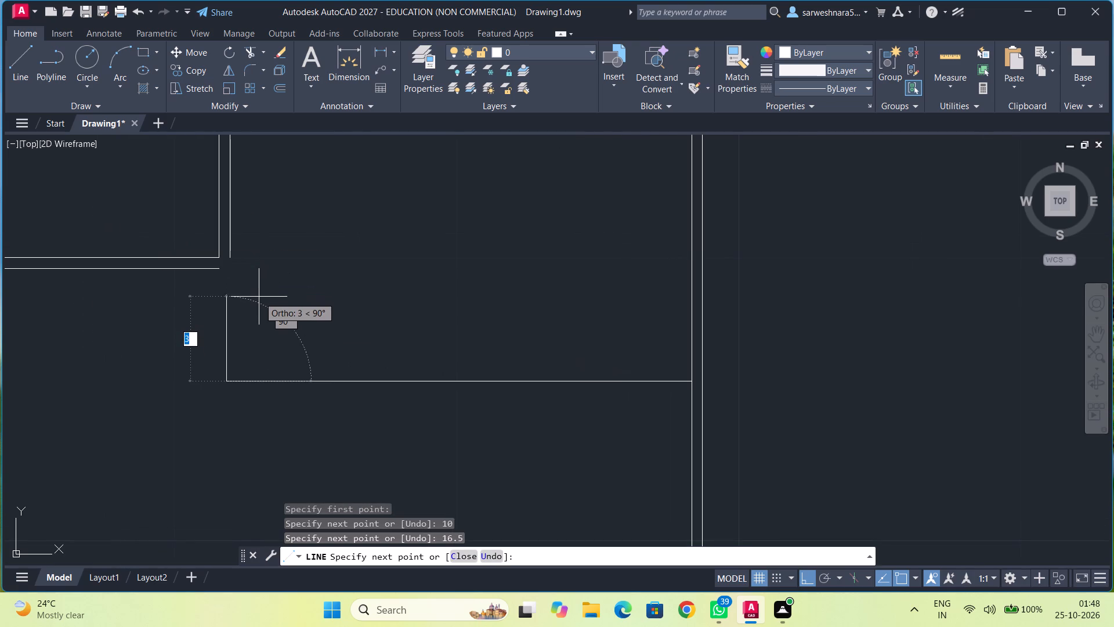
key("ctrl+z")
Draw the new room's bottom line left to align with the large top-left room's outer right wall line, and up to that line's lower end.
scroll(122, 311, "up", 1)
middle_click_drag(124, 311, 126, 311)
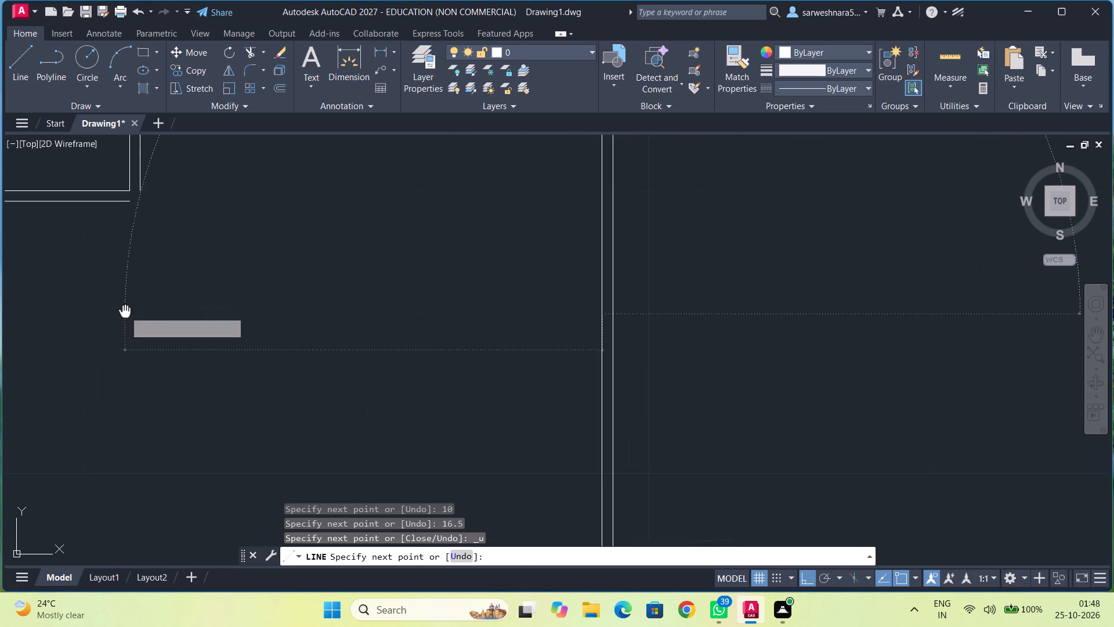
middle_click_drag(126, 311, 234, 354)
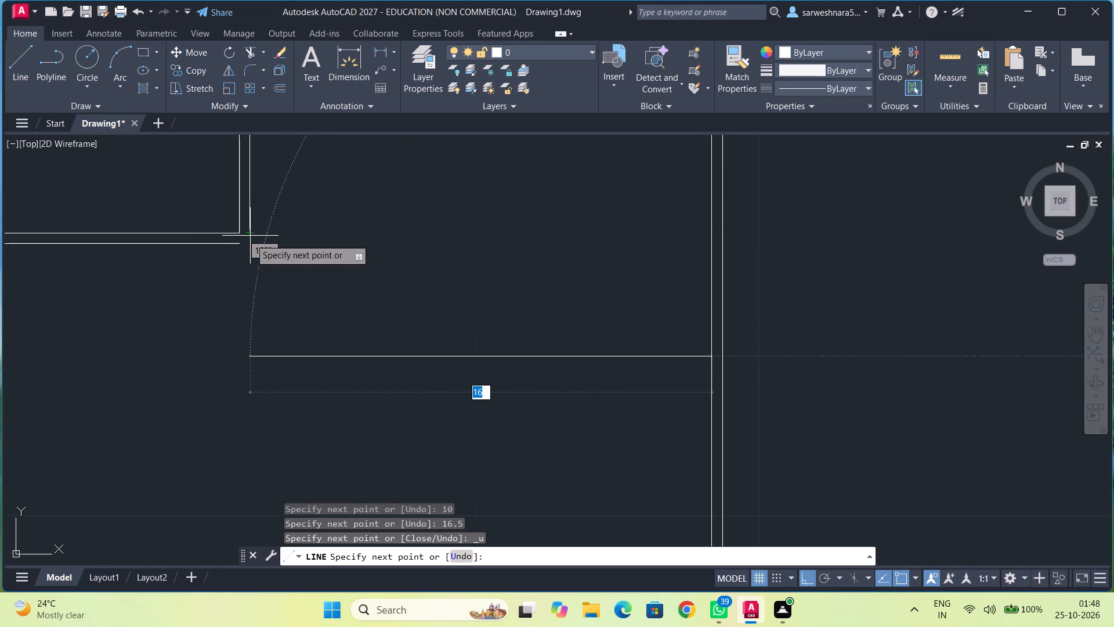
left_click(250, 357)
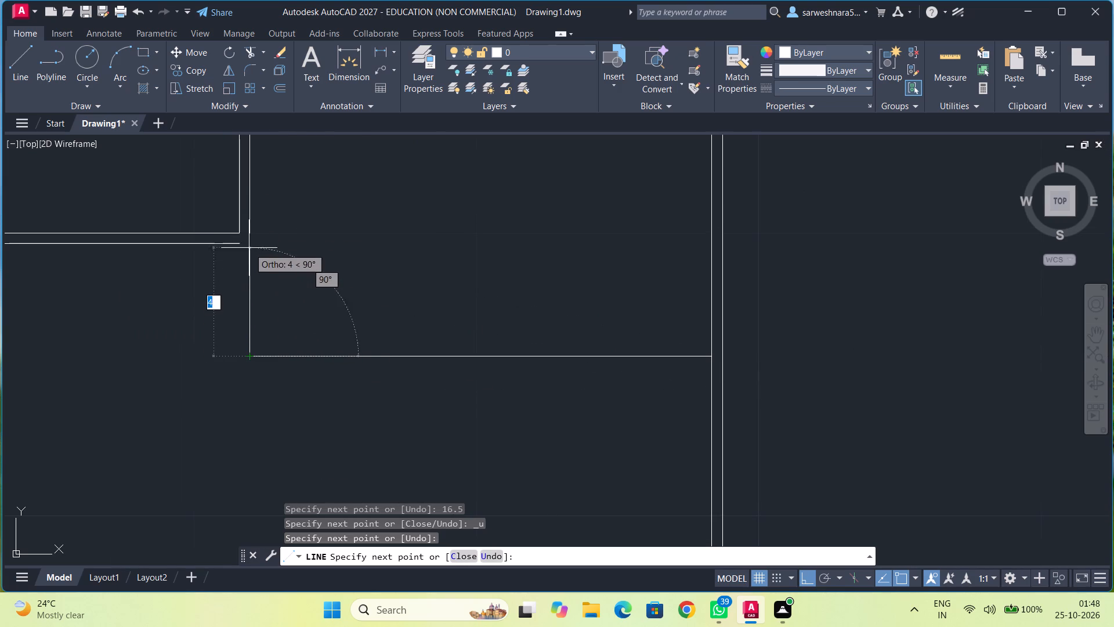
left_click(252, 230)
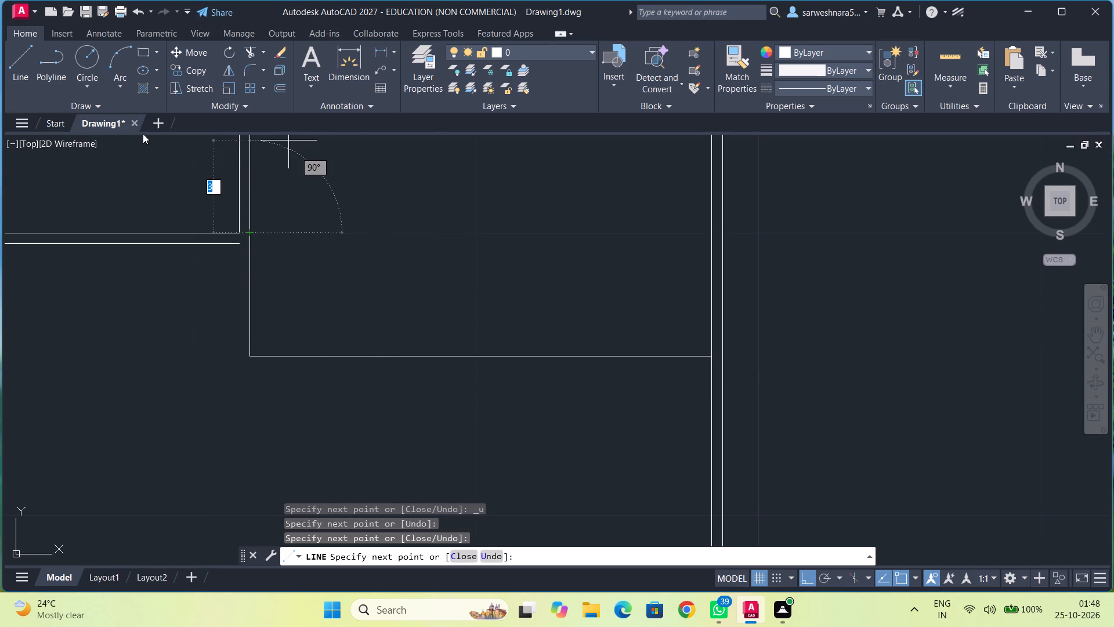
key("Escape")
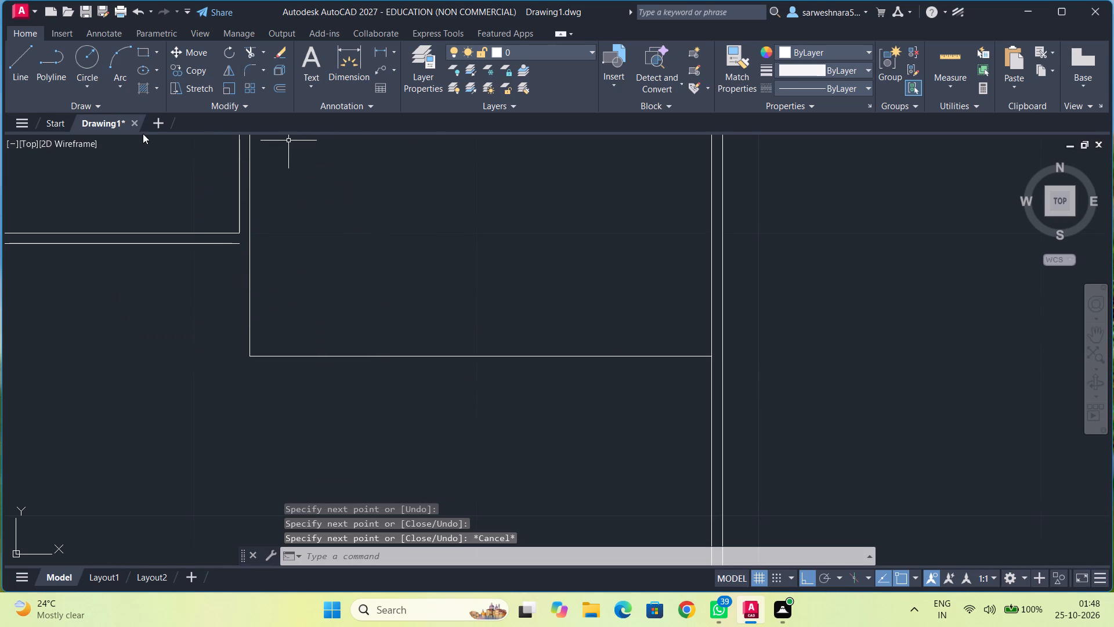
scroll(271, 240, "down", 1)
middle_click_drag(372, 258, 351, 313)
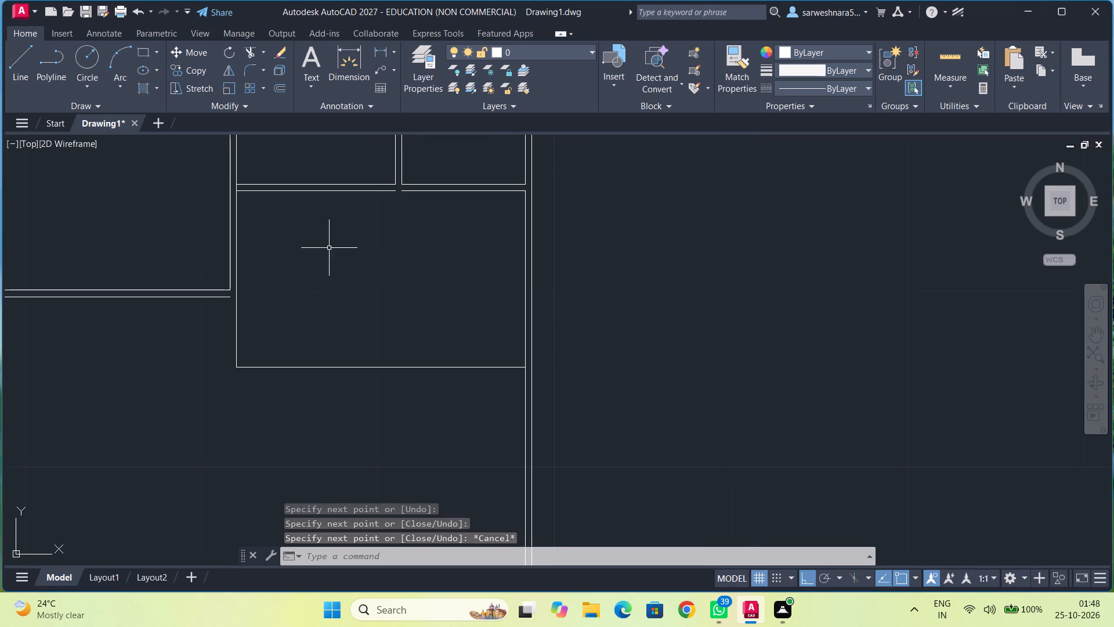
Offset the new room's bottom line 0.375 inward, and its left line 0.375 to both the inner and the outer side.
middle_click_drag(322, 265, 315, 240)
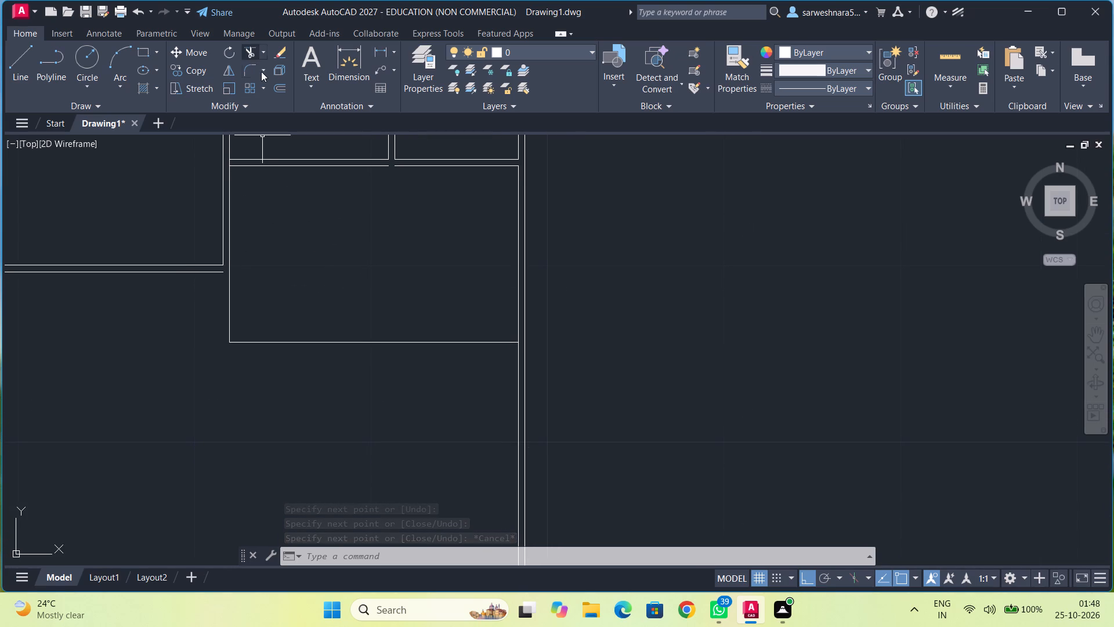
left_click(276, 88)
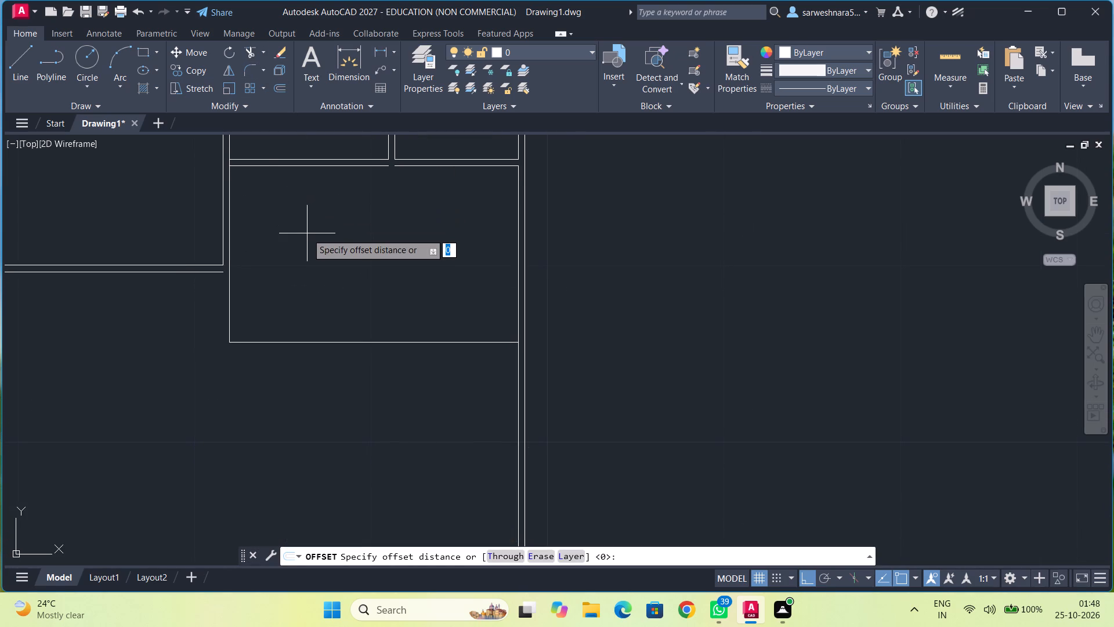
type("0.375")
key("Return")
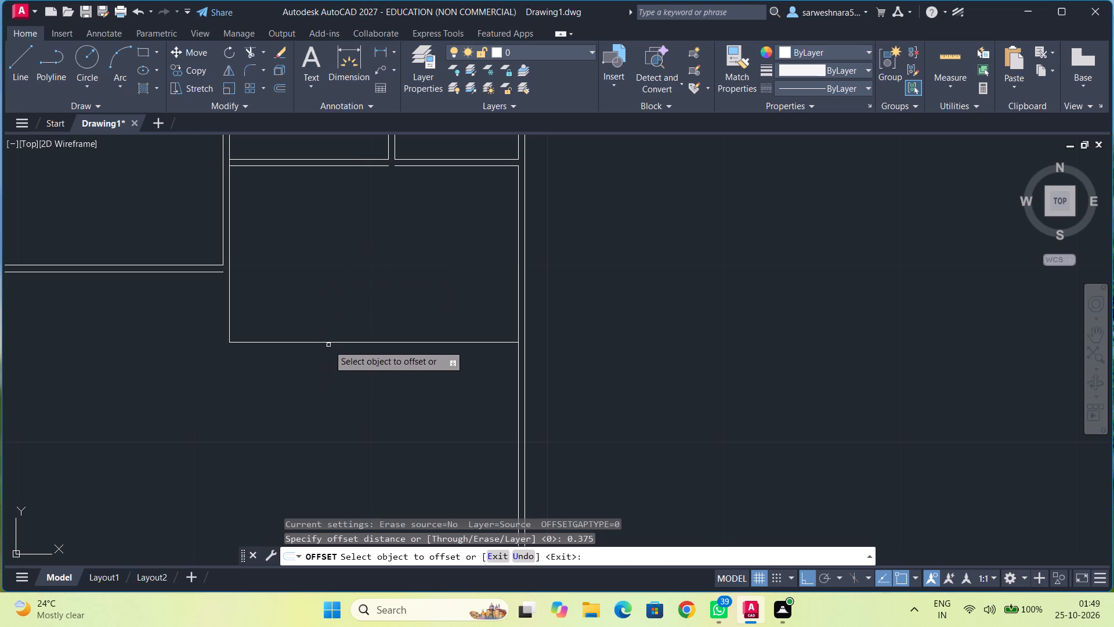
left_click(329, 343)
left_click(327, 307)
left_click(228, 291)
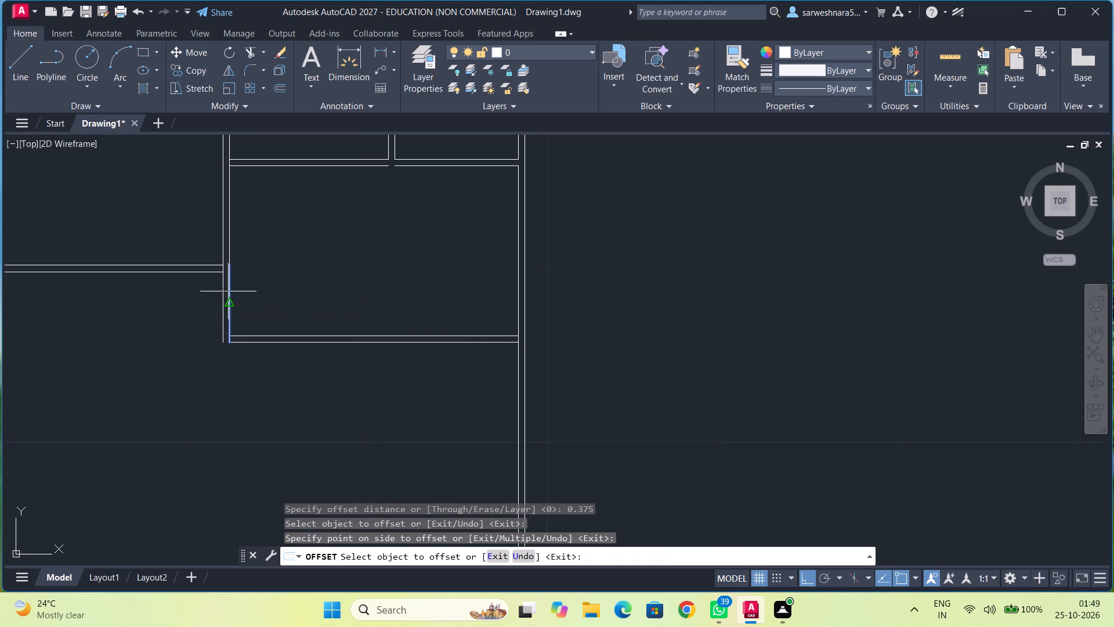
left_click(251, 297)
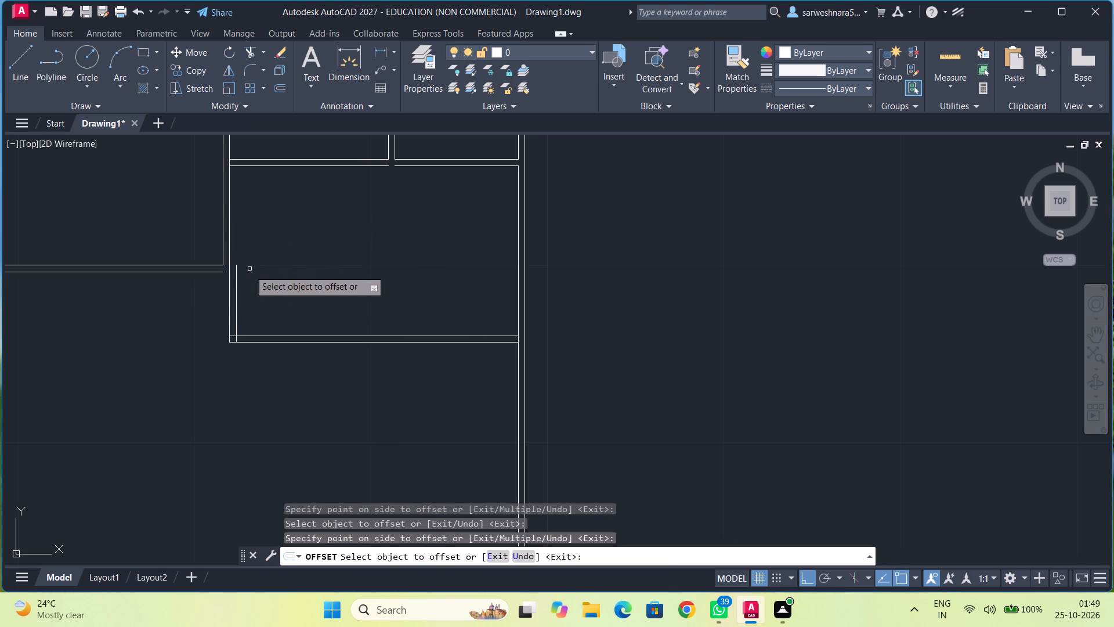
left_click(230, 293)
left_click(209, 293)
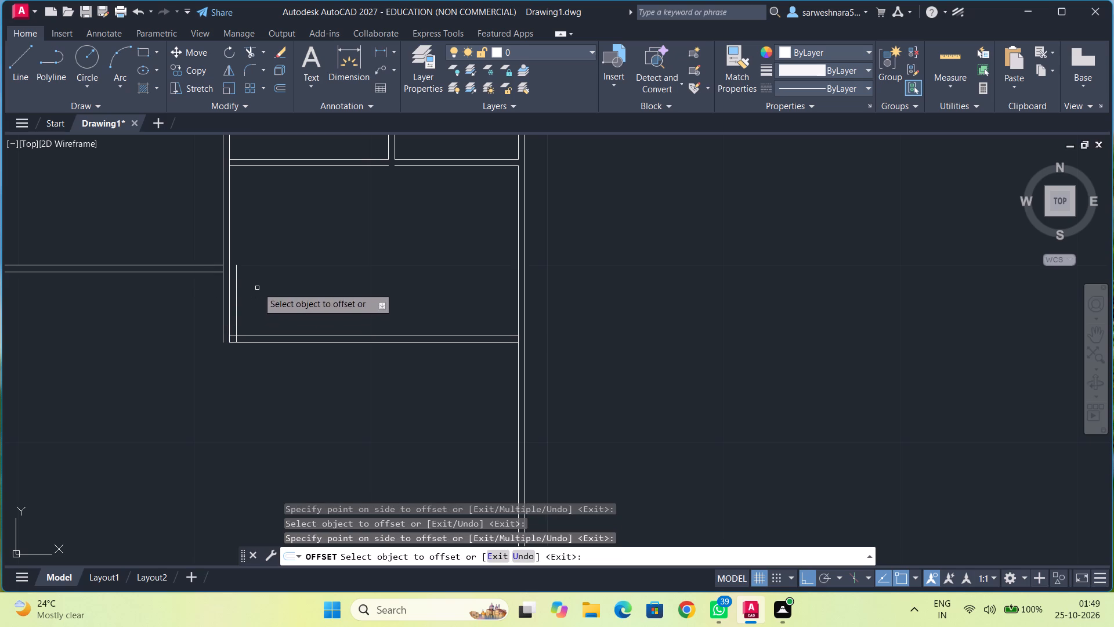
Trim away the left wall's extra inner offset line, including the short piece left within the bottom wall.
left_click(252, 53)
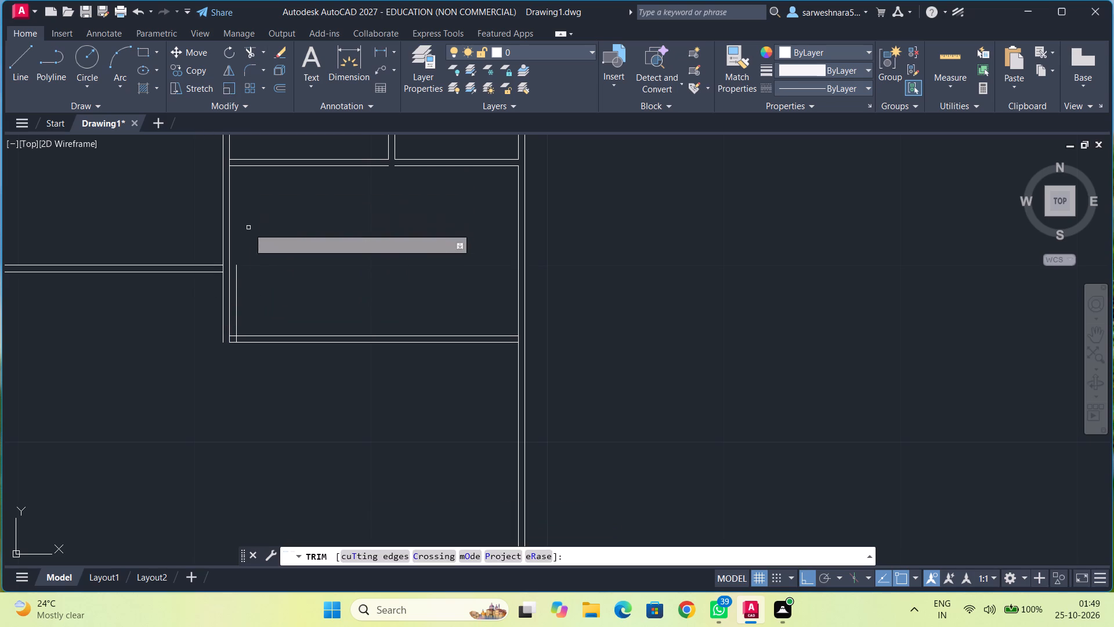
left_click(236, 274)
middle_click_drag(249, 311, 341, 267)
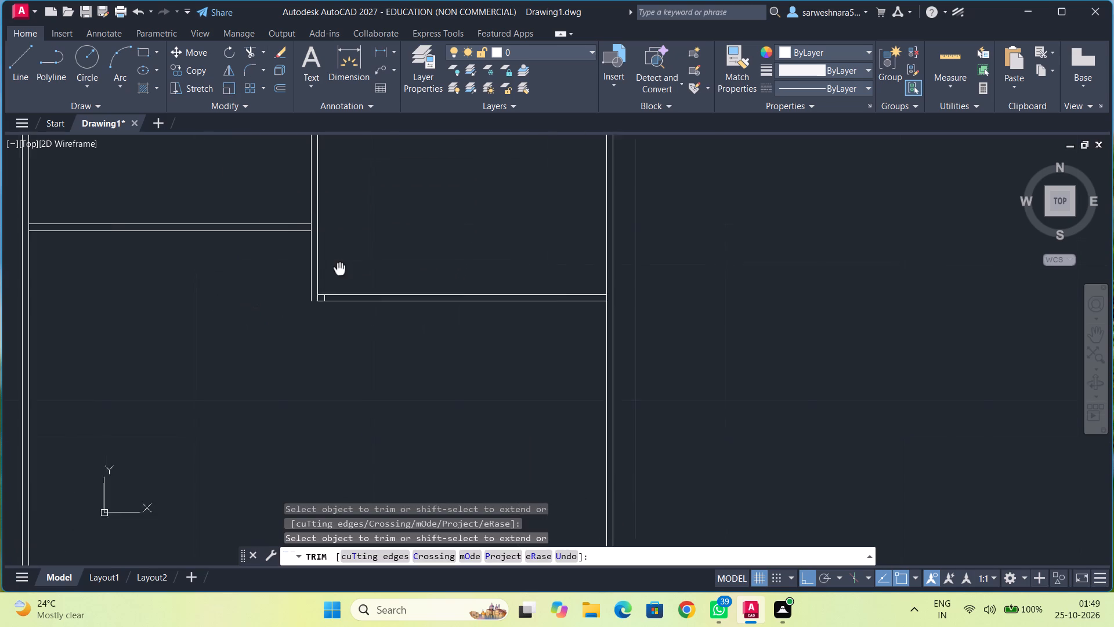
middle_click_drag(341, 267, 342, 267)
scroll(341, 275, "up", 2)
left_click(307, 327)
scroll(334, 261, "down", 2)
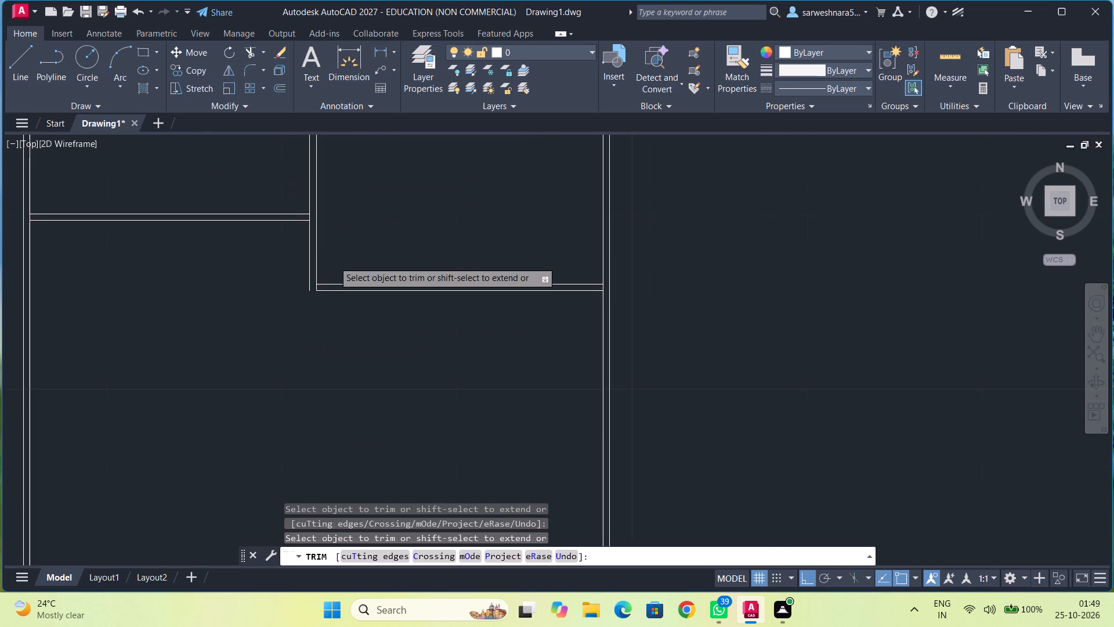
Draw a 4 by 8.25 room below the large top-left room's bottom wall, starting at that wall's lower right corner and closing up to the adjoining wall line's lower end.
middle_click_drag(353, 256, 444, 253)
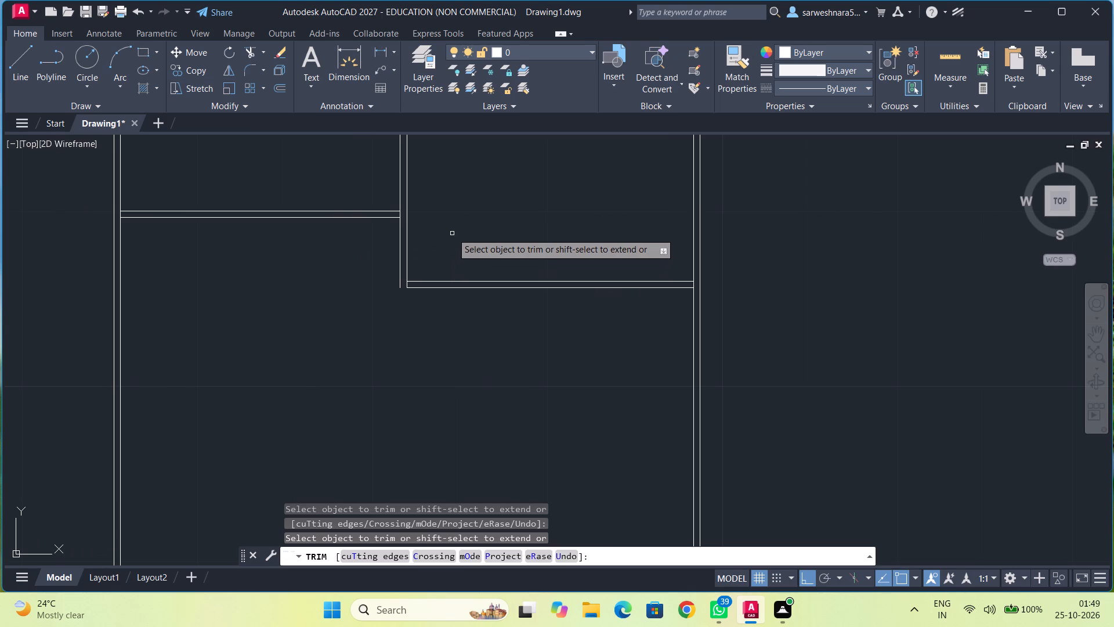
scroll(452, 230, "down", 2)
middle_click_drag(452, 230, 450, 247)
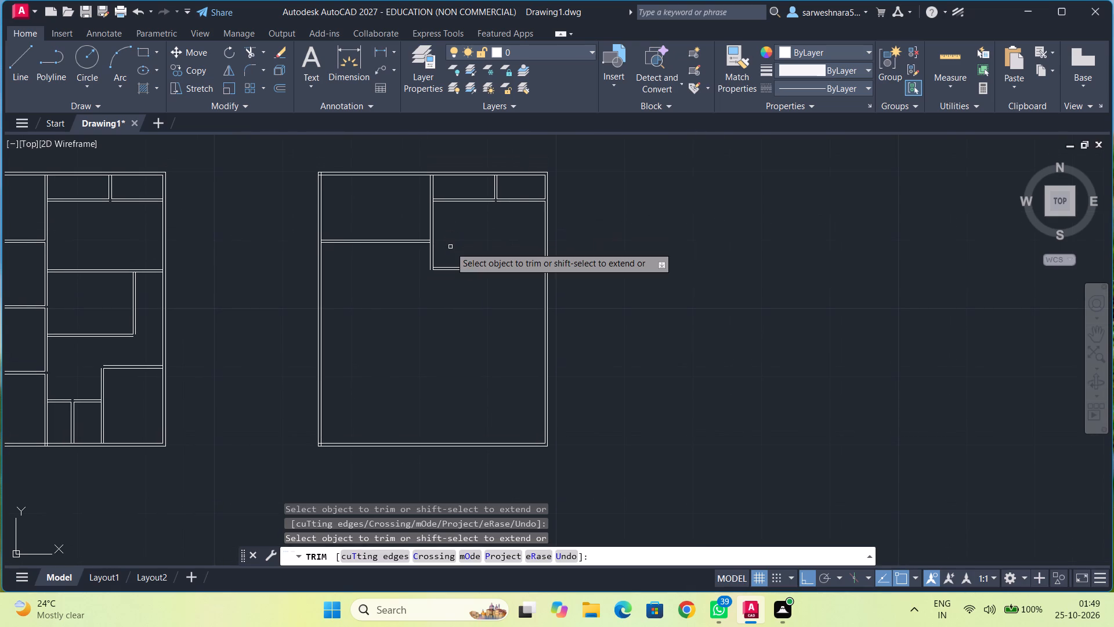
left_click(17, 70)
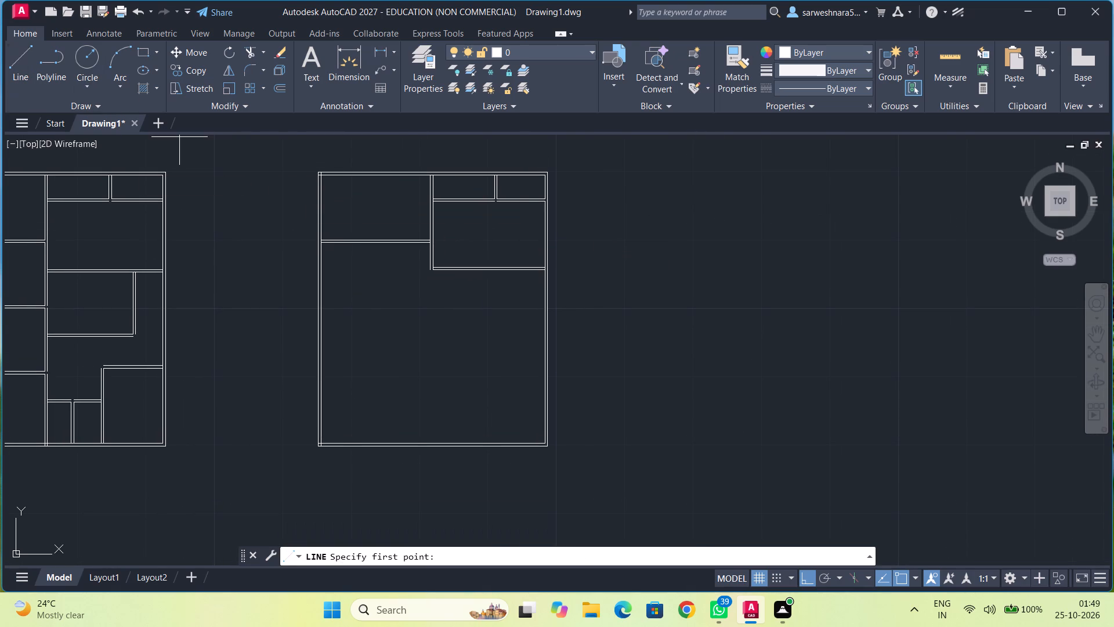
middle_click_drag(360, 292, 286, 283)
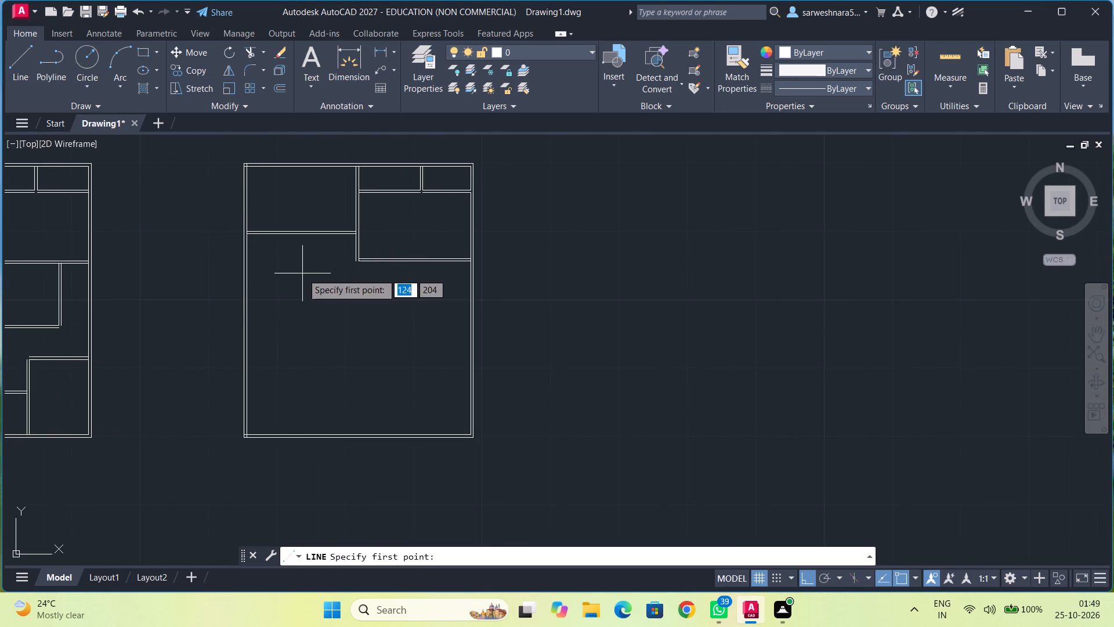
scroll(303, 272, "up", 1)
scroll(364, 236, "up", 2)
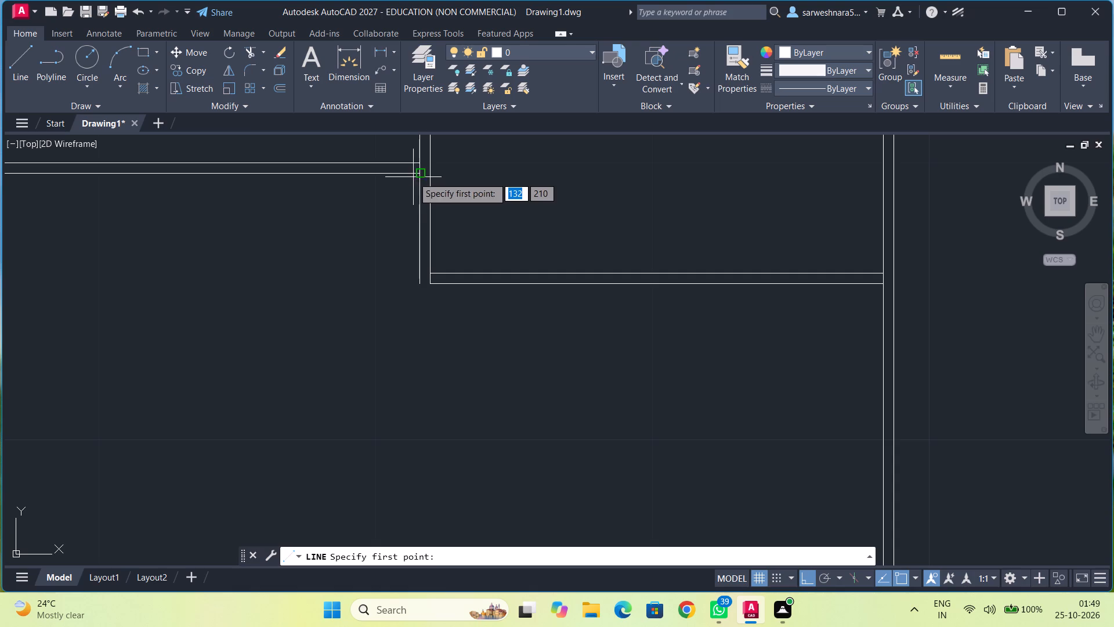
left_click(419, 175)
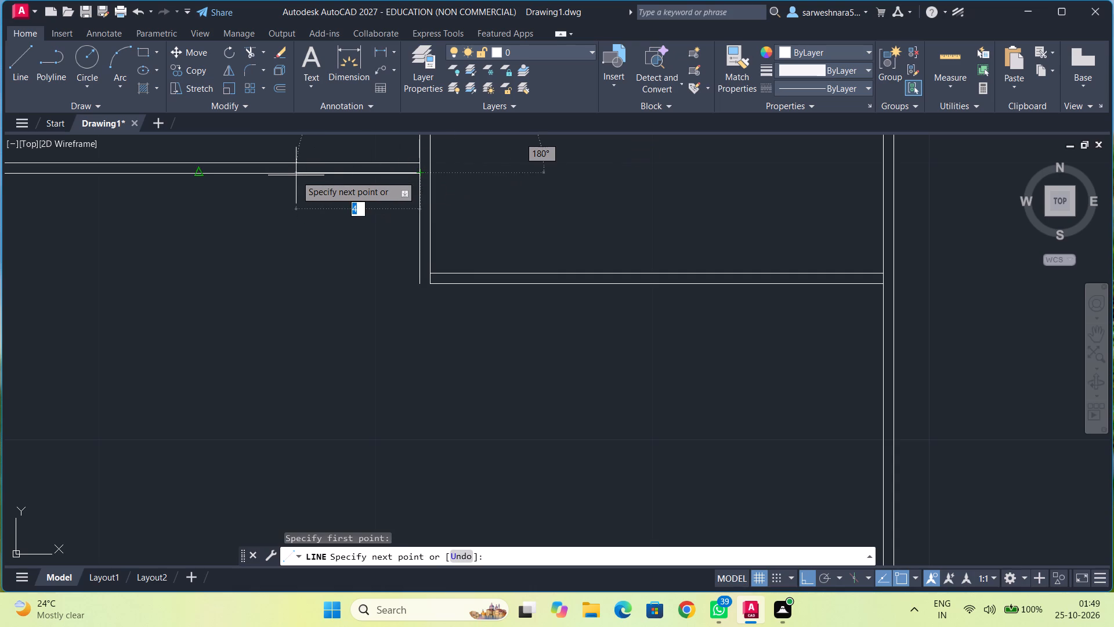
key("4")
key("Return")
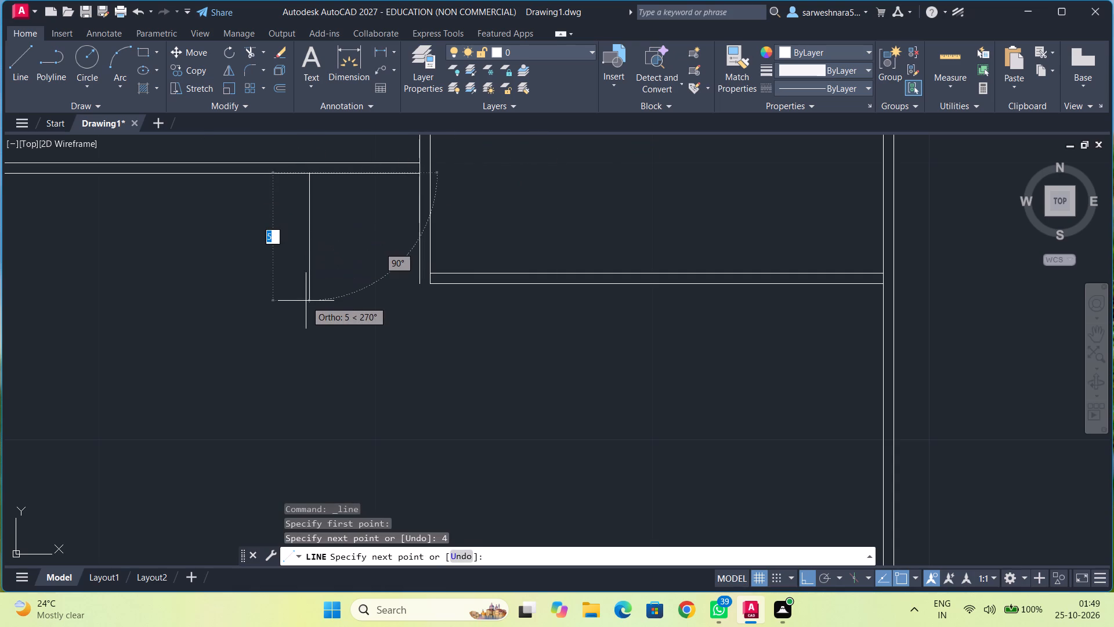
type("8.25")
key("Return")
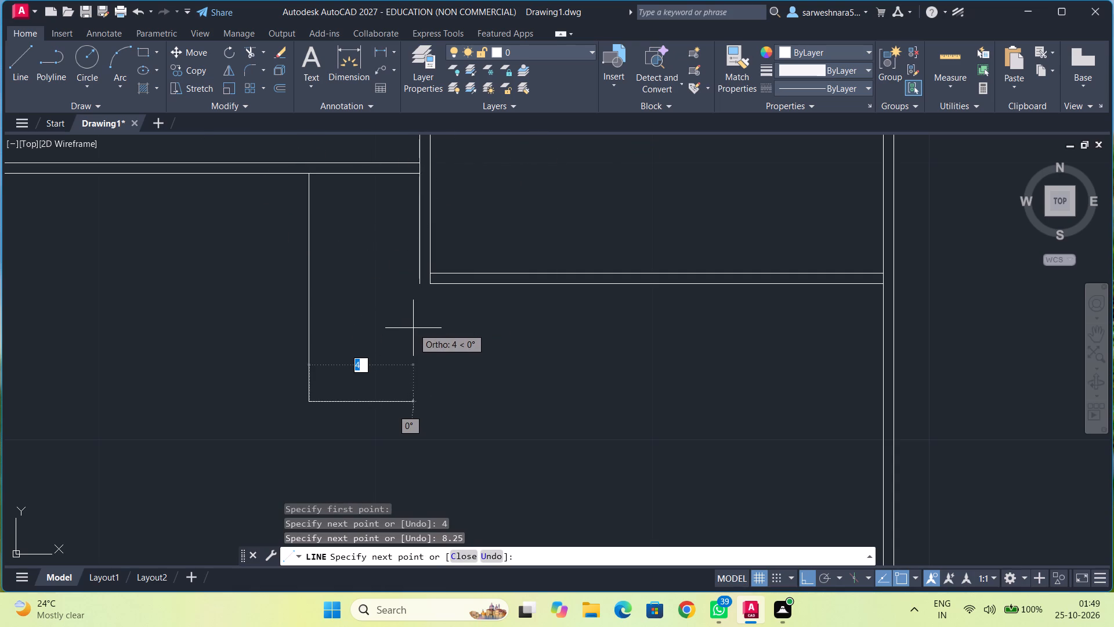
key("4")
key("Return")
left_click(418, 286)
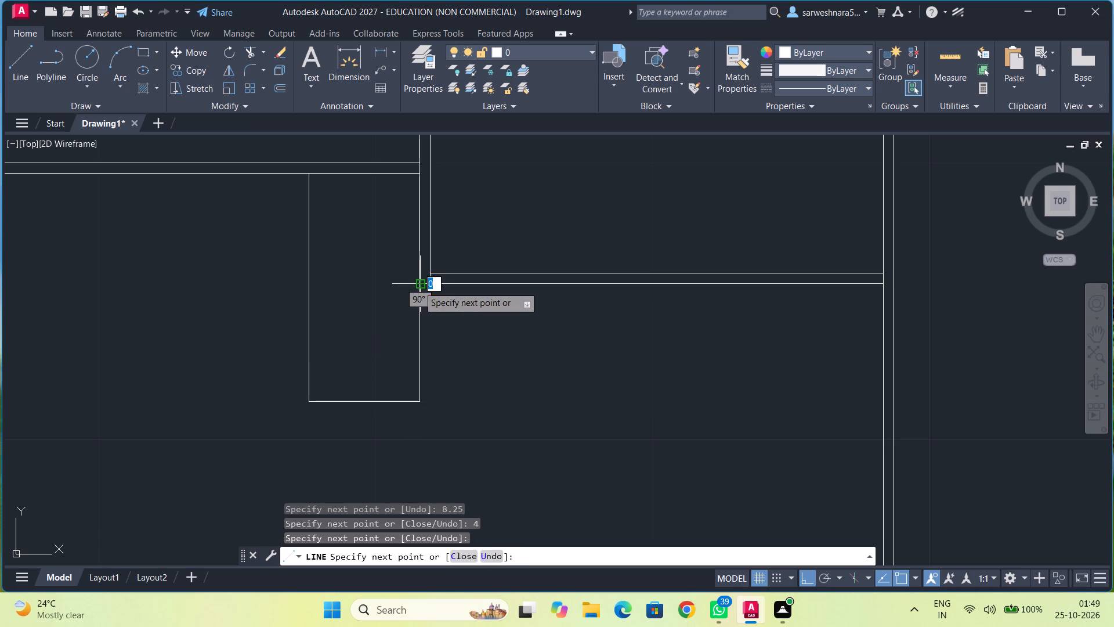
Offset the 4 by 8.25 room's left, bottom and right lines 0.375 outward to form its walls.
left_click(283, 91)
type("0.375")
key("Return")
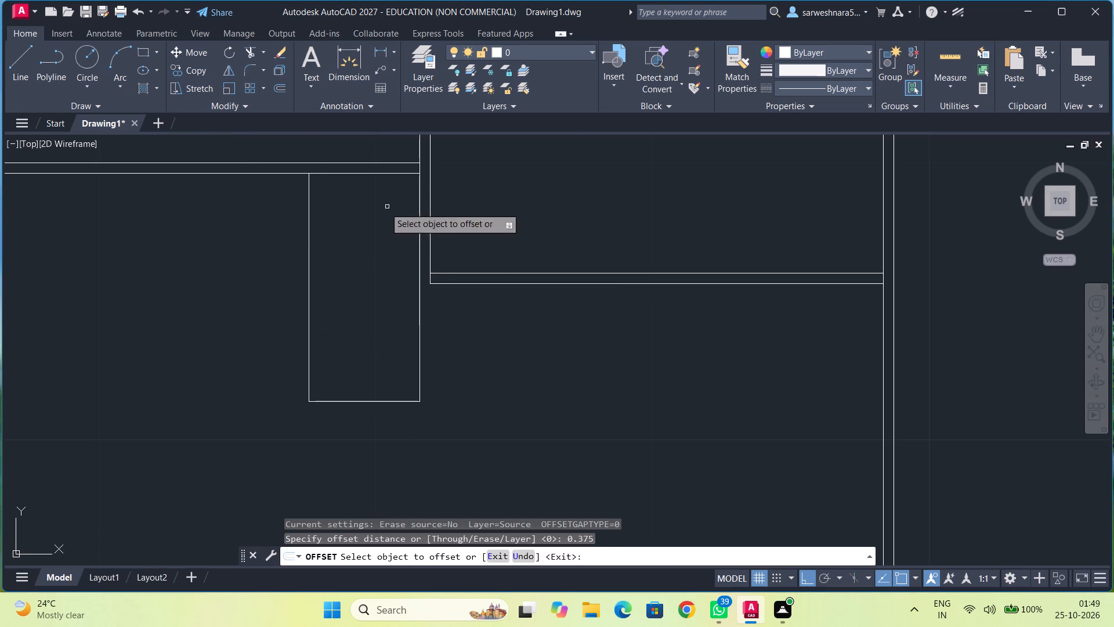
left_click(308, 253)
left_click(285, 254)
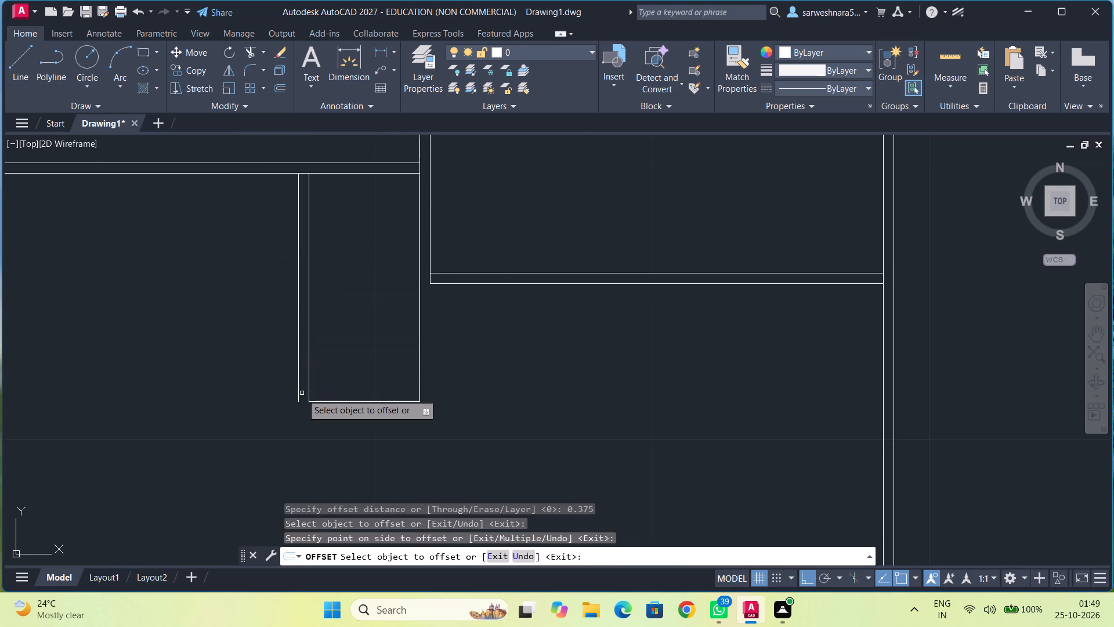
left_click(324, 401)
left_click(328, 421)
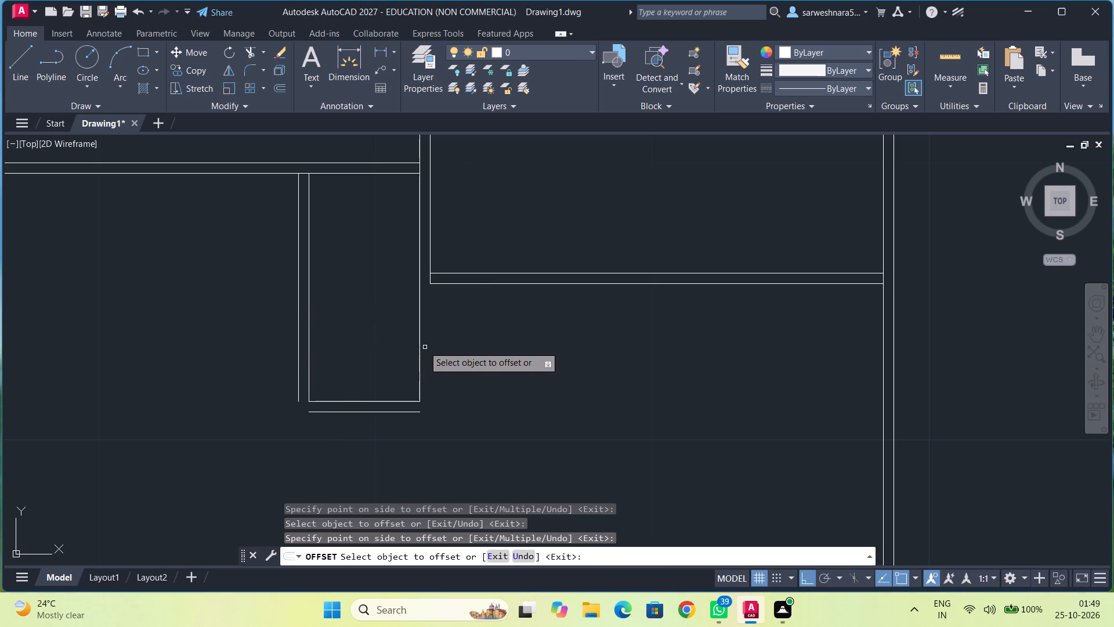
left_click(421, 343)
left_click(432, 344)
Draw a 7.5 by 8.25 room left of the narrow room, from its outer left wall line's top end around to that line's lower end.
middle_click_drag(334, 323, 343, 320)
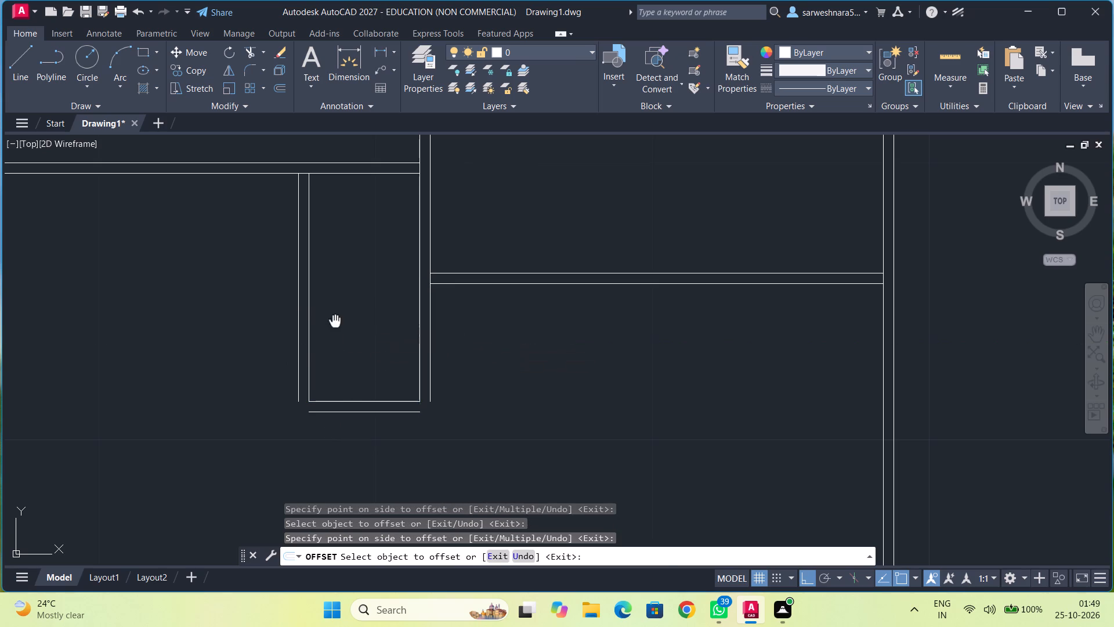
middle_click_drag(343, 320, 450, 309)
left_click(19, 63)
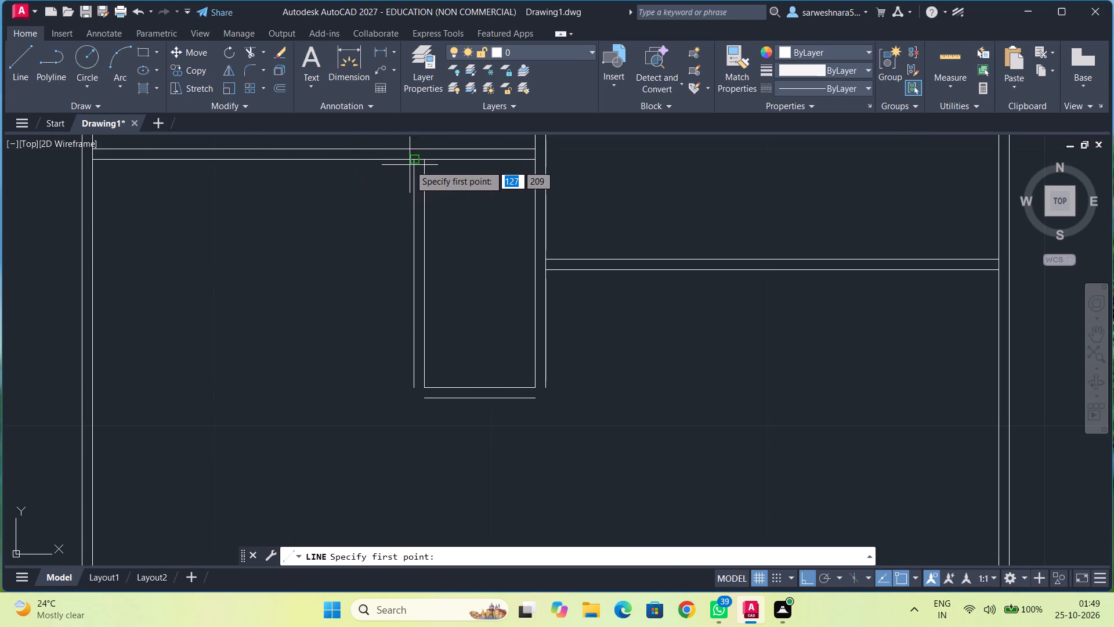
left_click(413, 161)
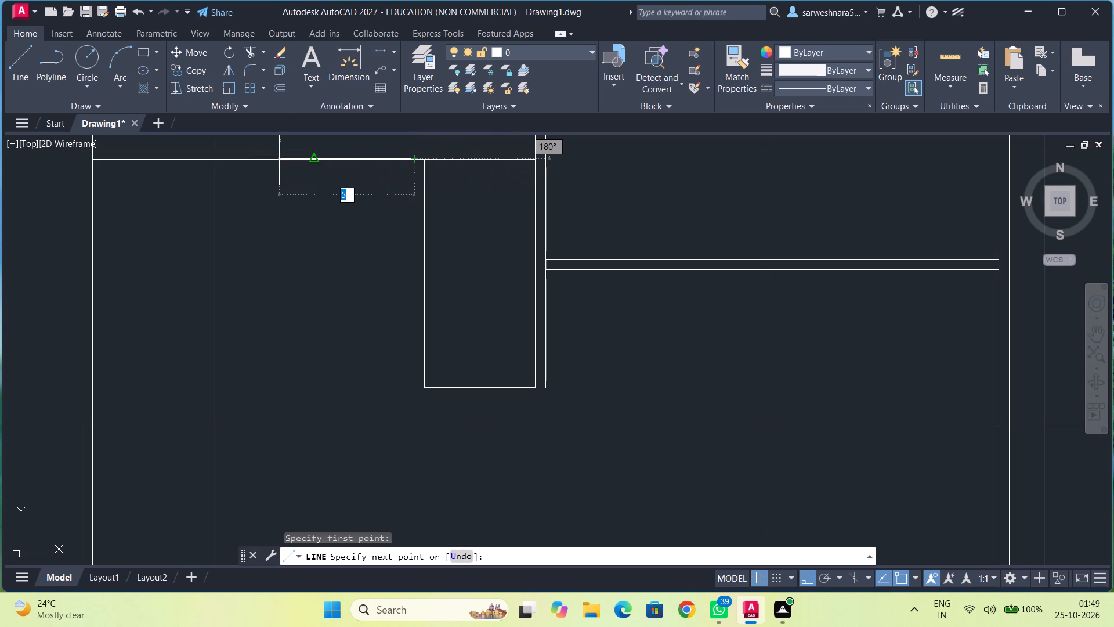
type("7.5")
key("Return")
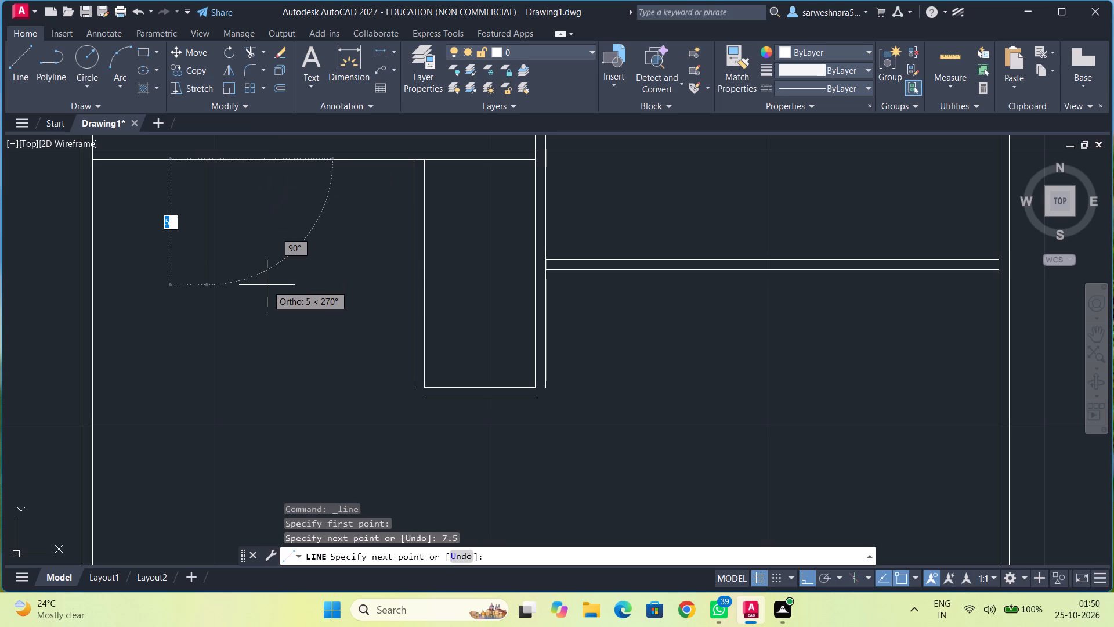
type("8.25")
key("Return")
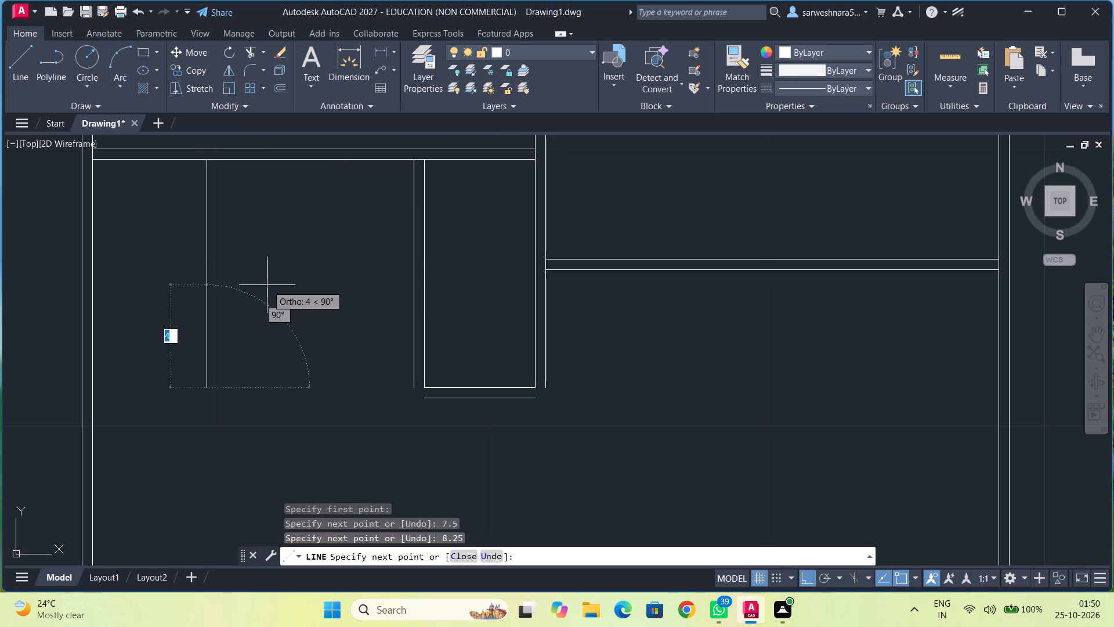
left_click(414, 385)
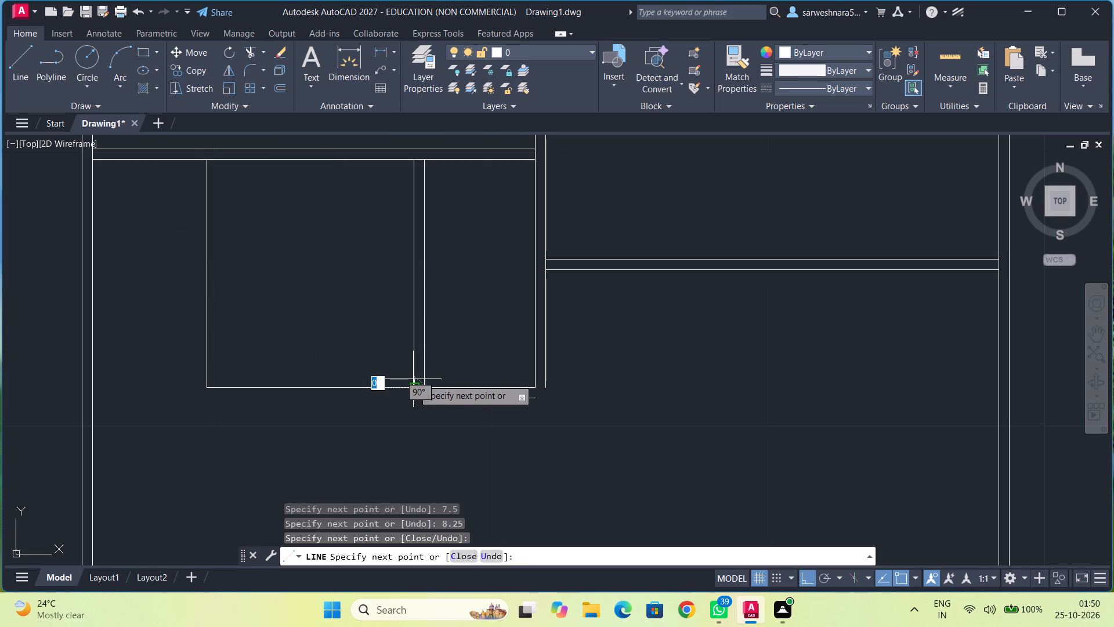
Offset the 7.5 by 8.25 room's left and bottom lines 0.375 outward.
left_click(281, 91)
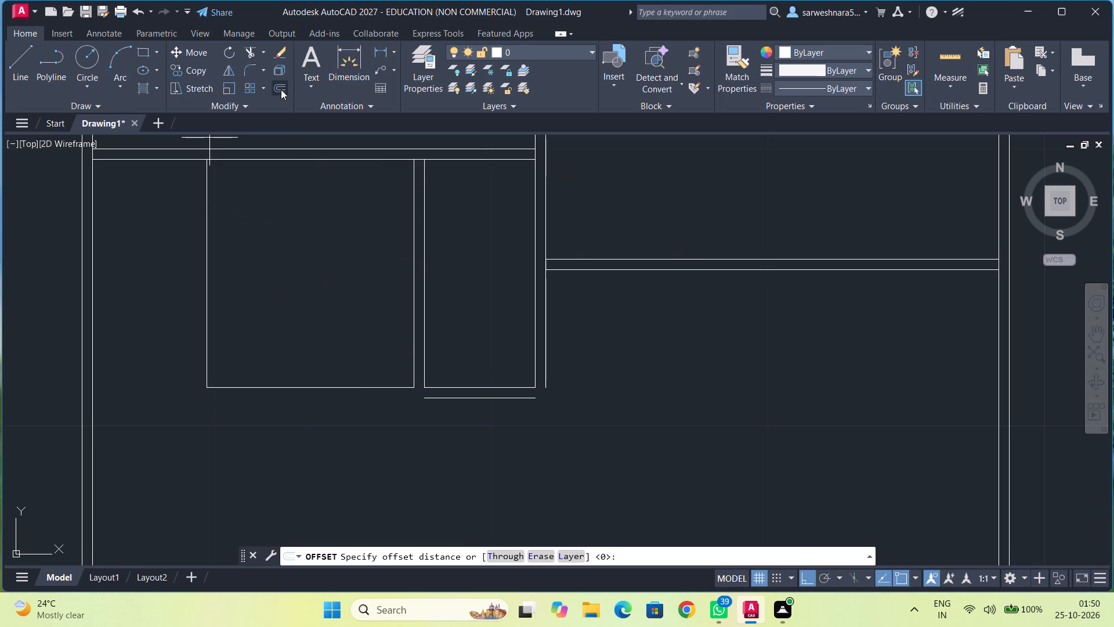
type("0.")
type("375")
key("Return")
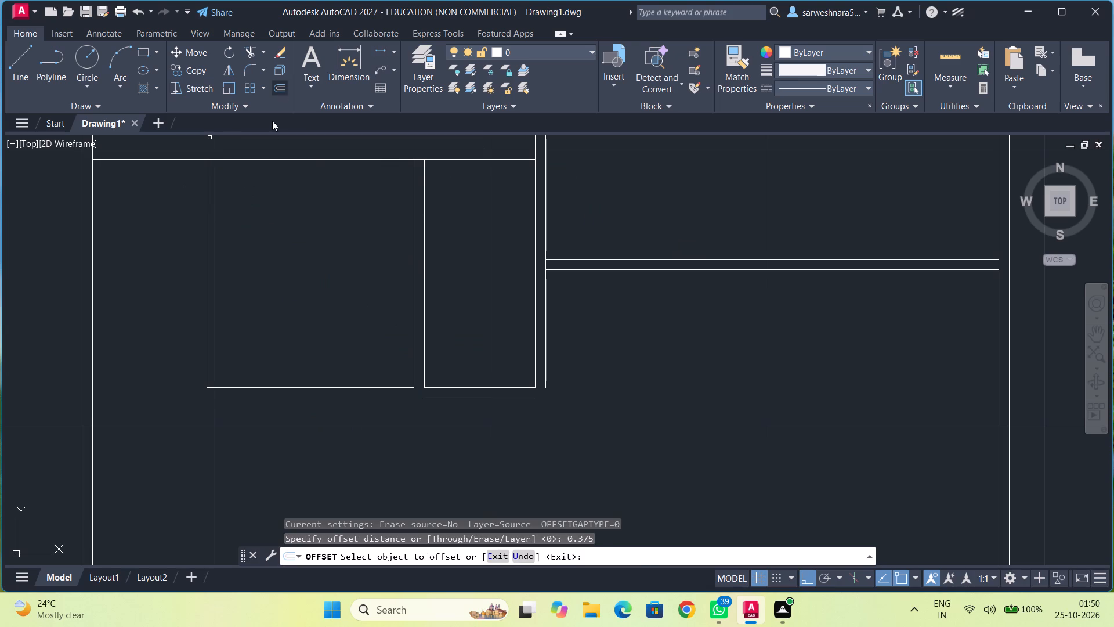
left_click(207, 236)
left_click(194, 236)
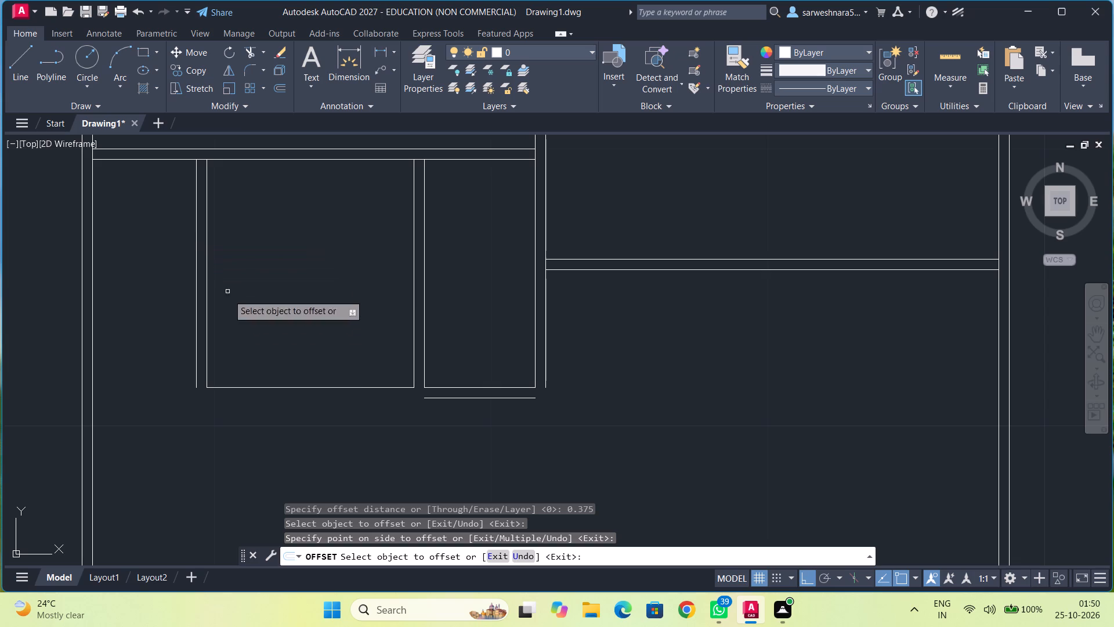
left_click(242, 385)
left_click(242, 401)
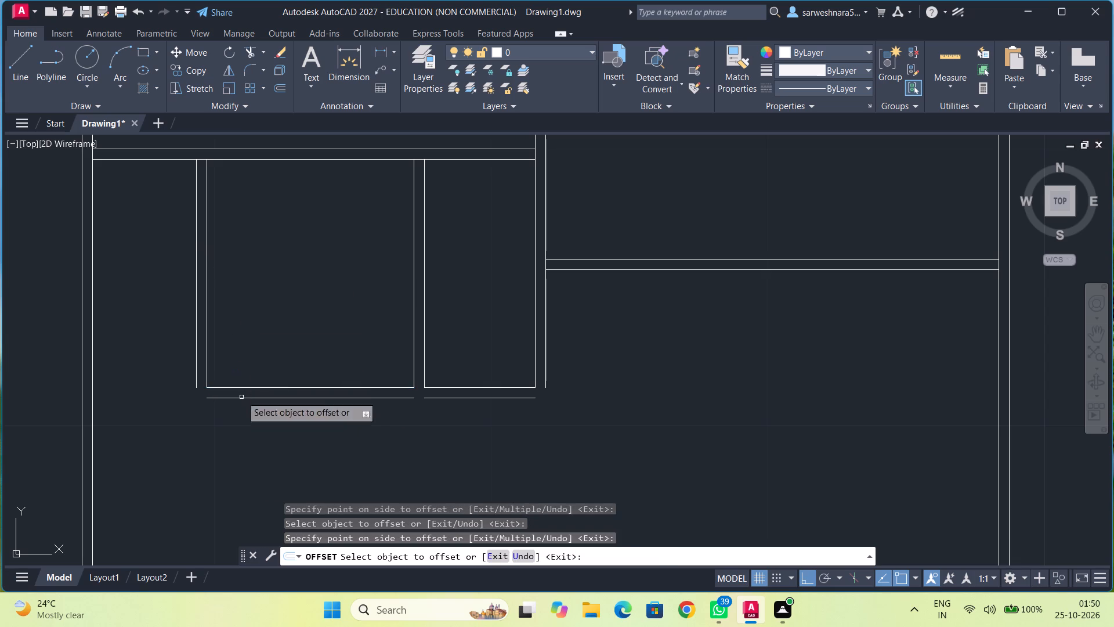
Draw a 16 line leftward from the right end of the narrow 4 by 8.25 room's outer bottom wall line to the plan's left wall.
middle_click_drag(262, 278, 341, 268)
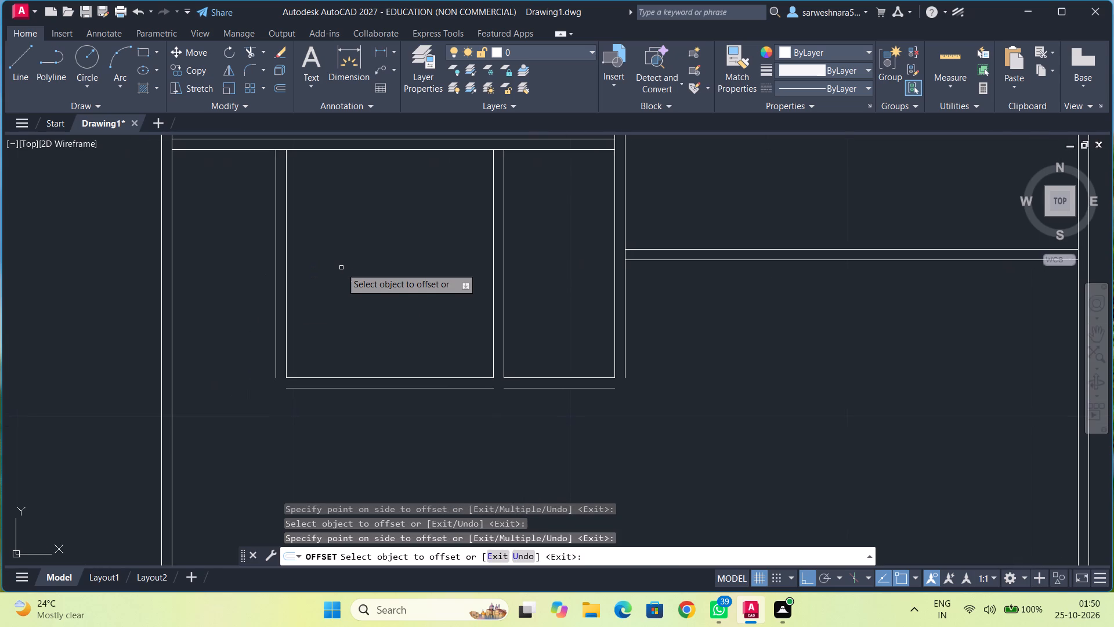
middle_click_drag(342, 266, 341, 220)
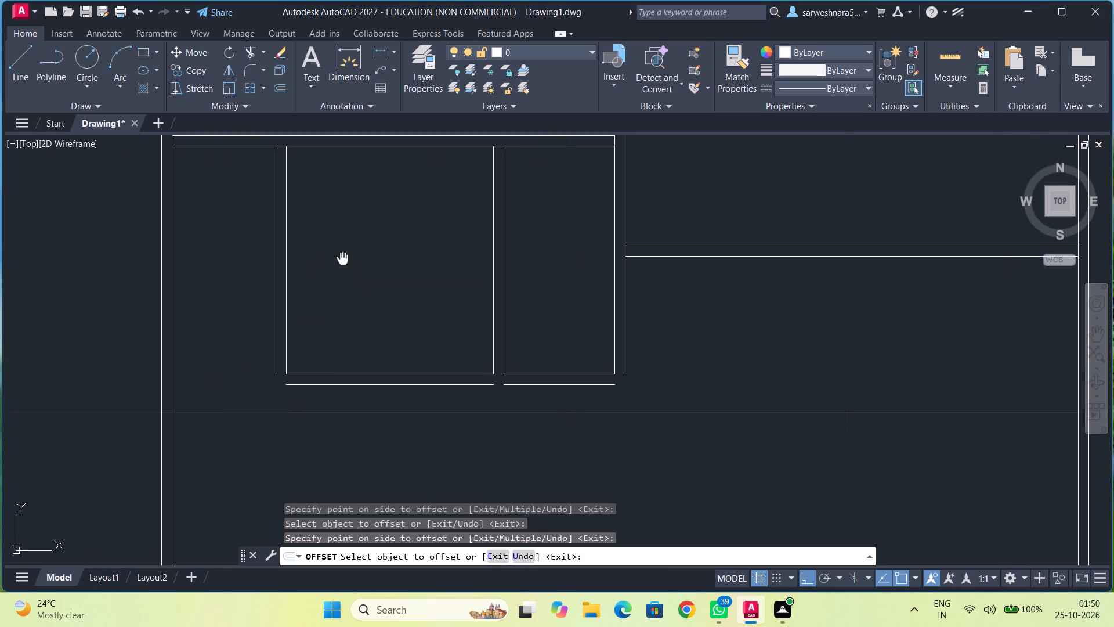
middle_click_drag(341, 220, 341, 125)
left_click(27, 68)
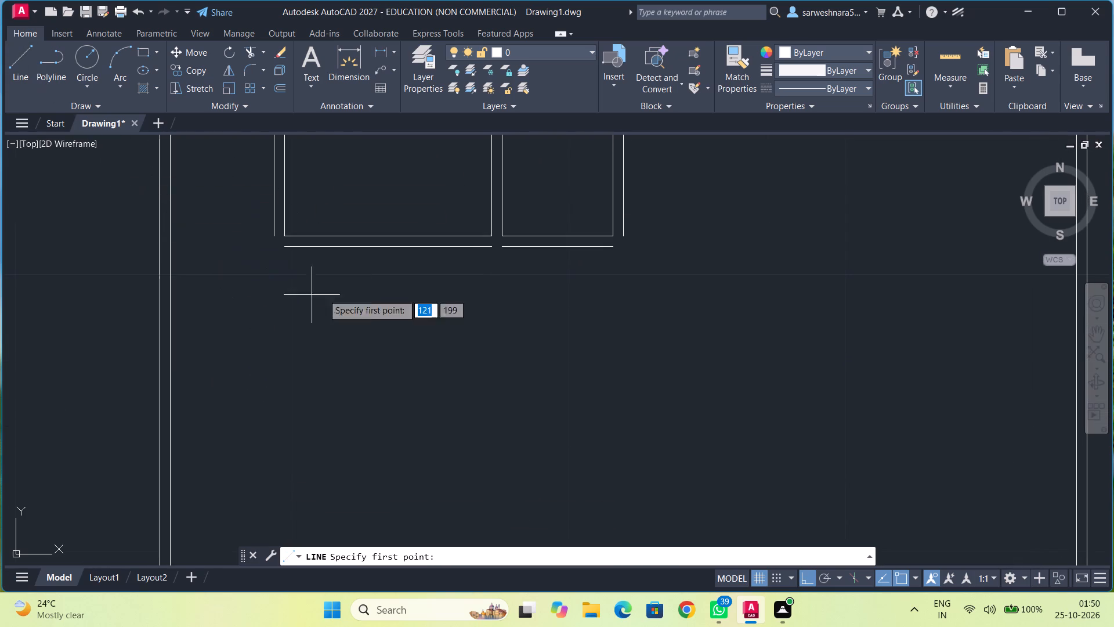
scroll(359, 282, "down", 2)
middle_click_drag(377, 301, 337, 301)
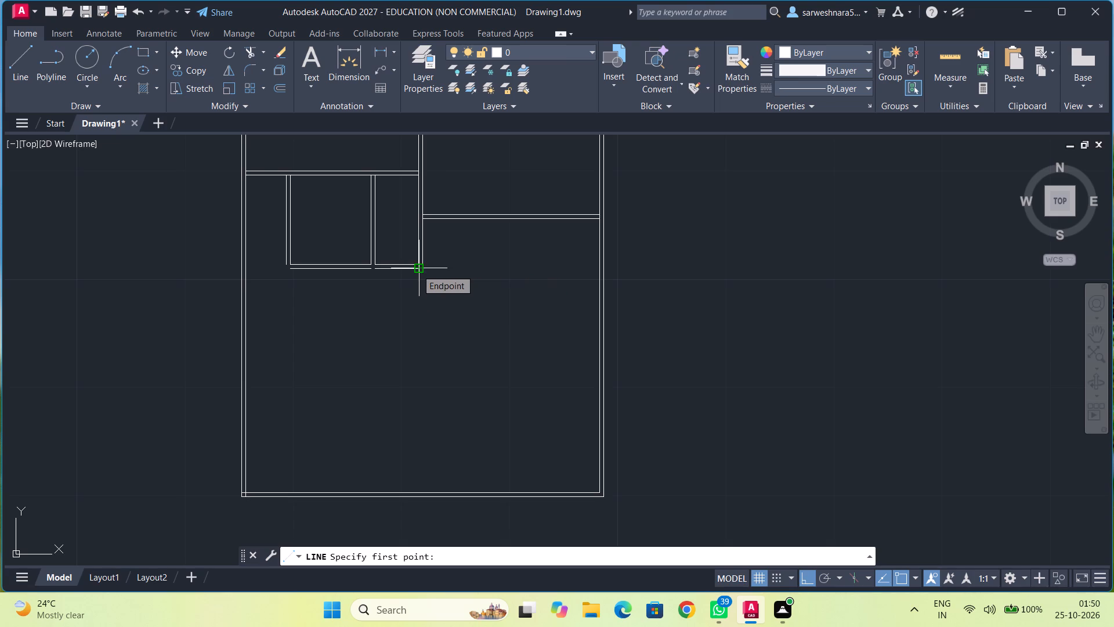
left_click(417, 269)
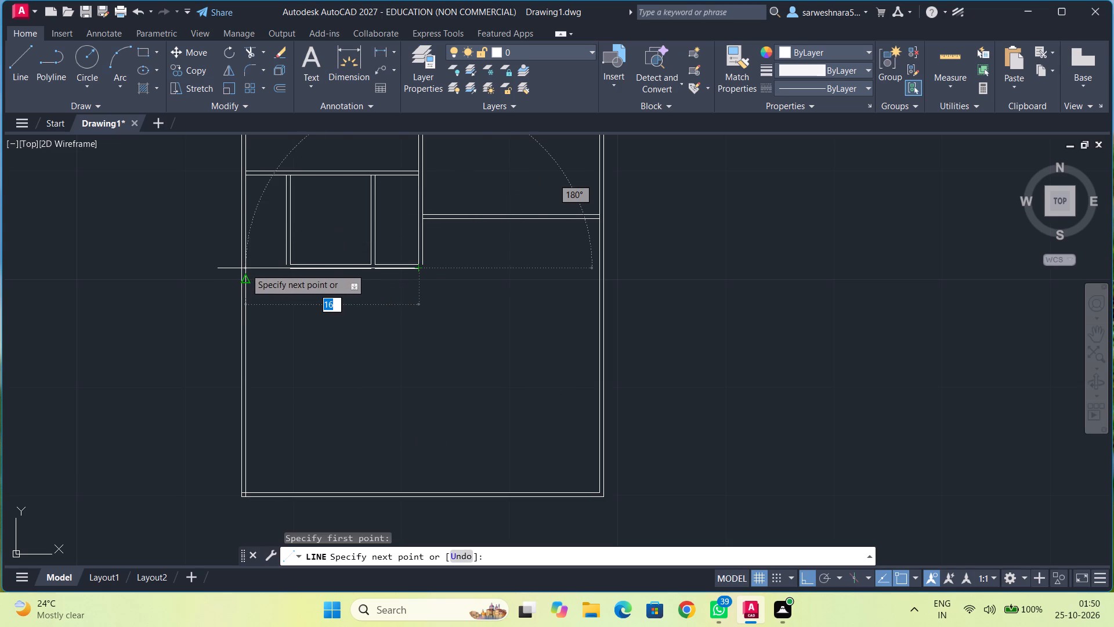
type("16")
key("Return")
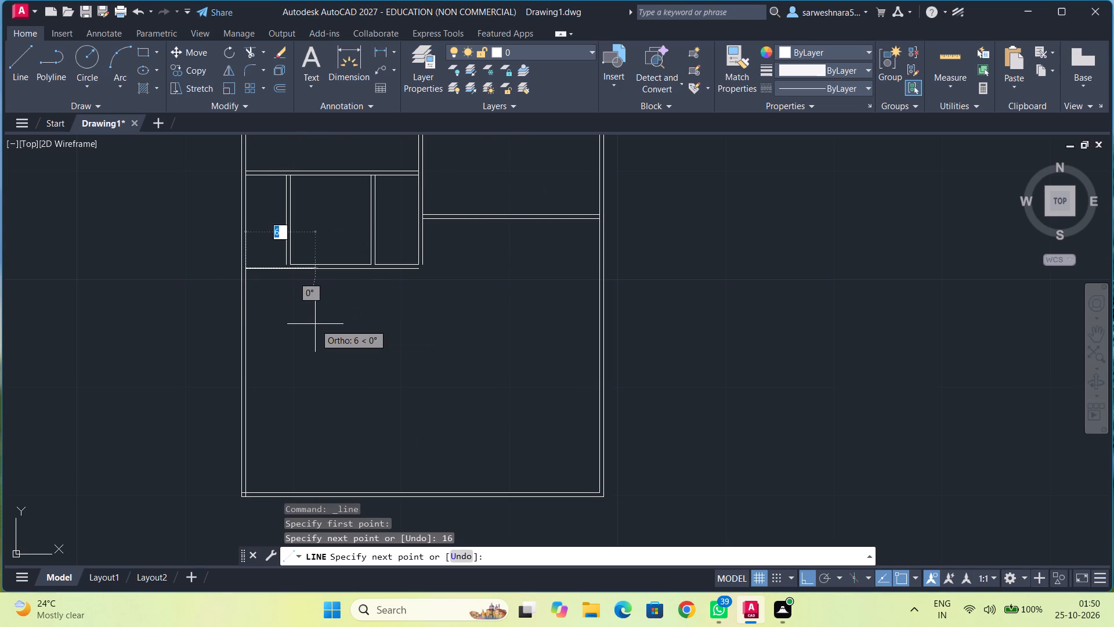
key("Escape")
Start a new room outline at the 16 line's left end with a 10.25 line down along the left wall.
scroll(278, 313, "up", 3)
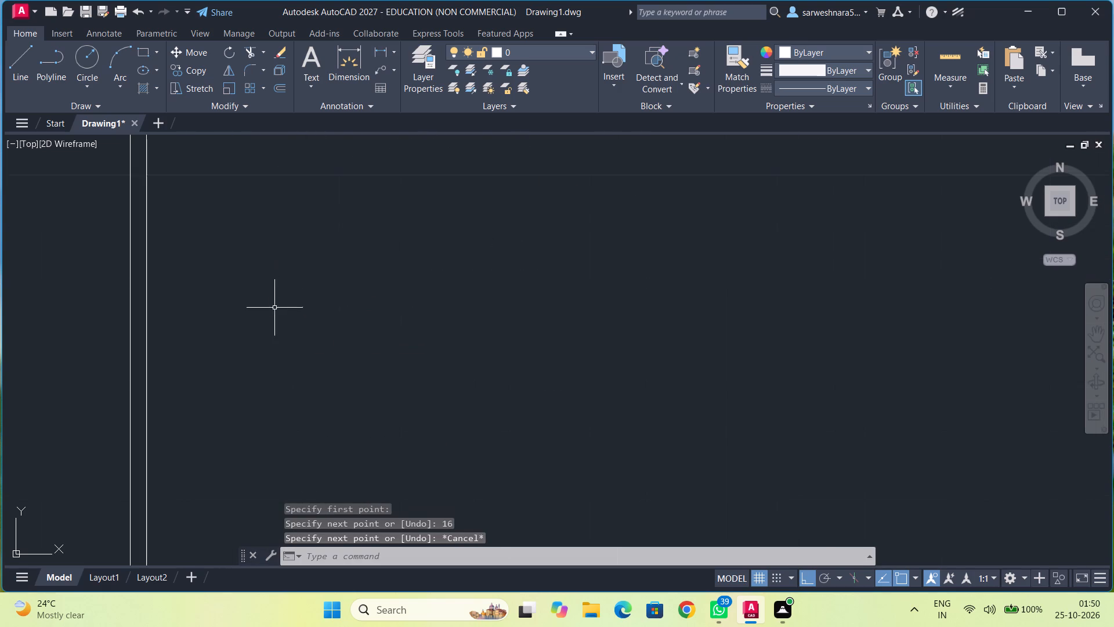
middle_click_drag(274, 307, 295, 373)
left_click(11, 73)
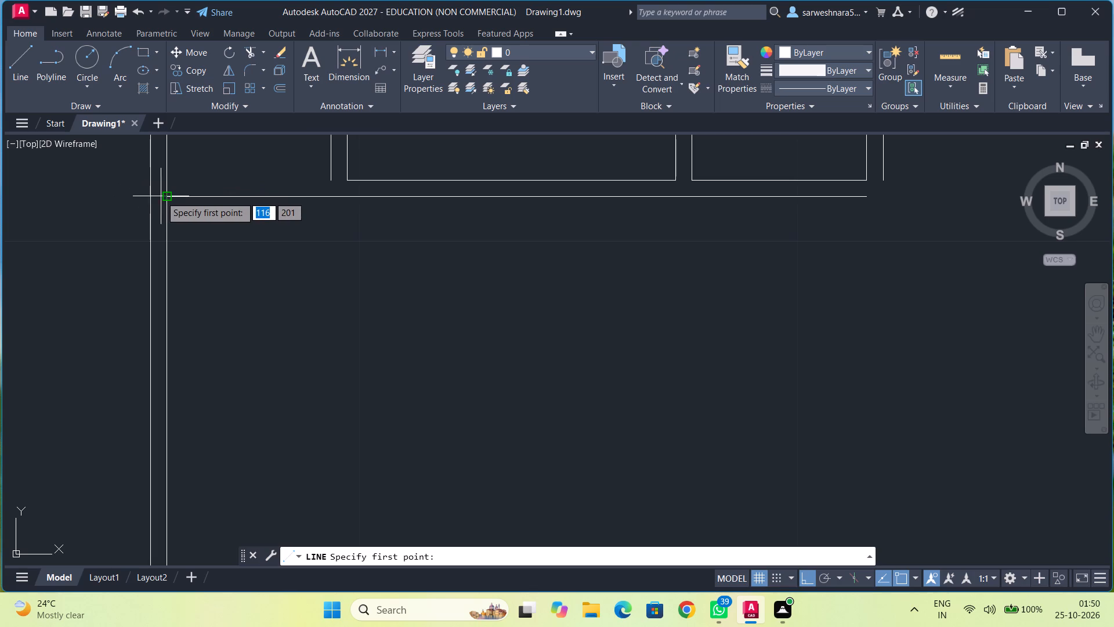
left_click(167, 199)
scroll(209, 356, "down", 1)
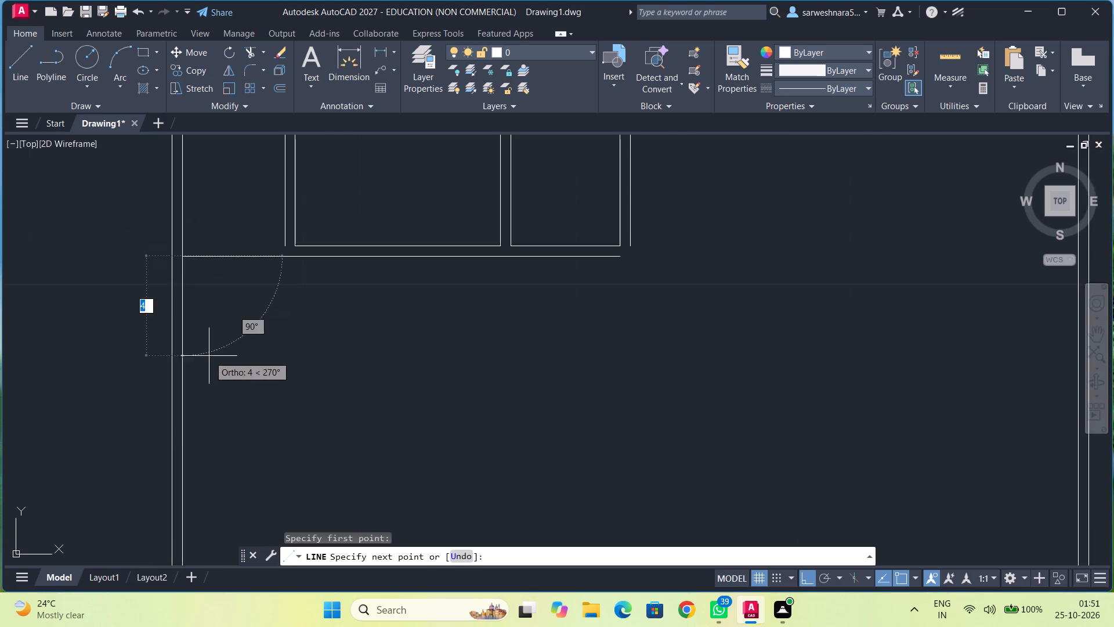
scroll(209, 356, "down", 1)
middle_click_drag(209, 356, 214, 297)
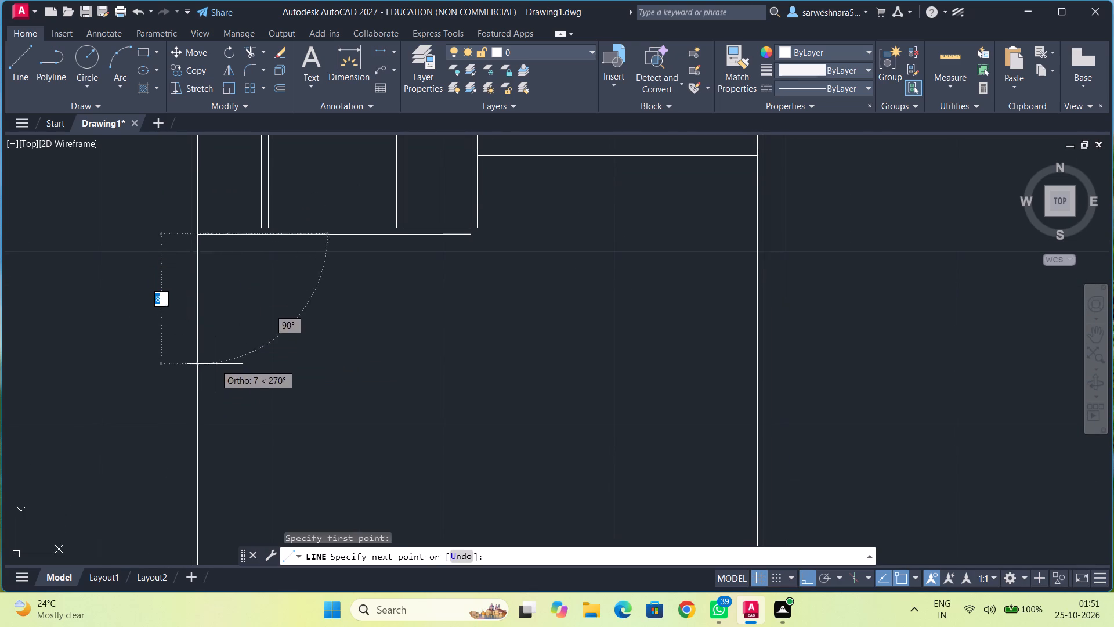
middle_click_drag(213, 396, 212, 391)
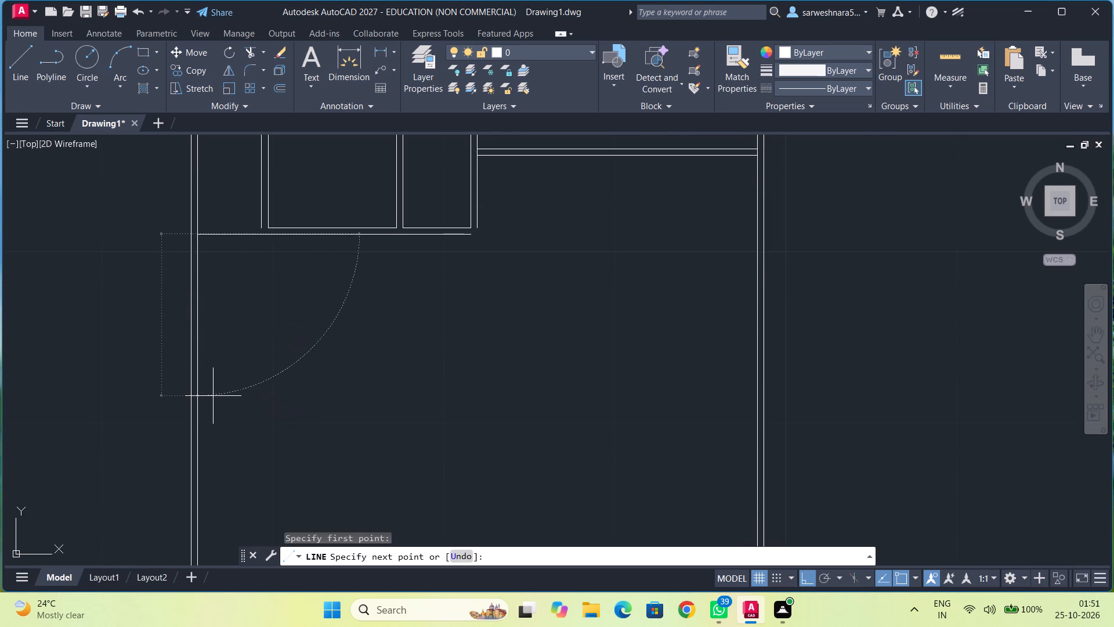
middle_click_drag(212, 391, 212, 350)
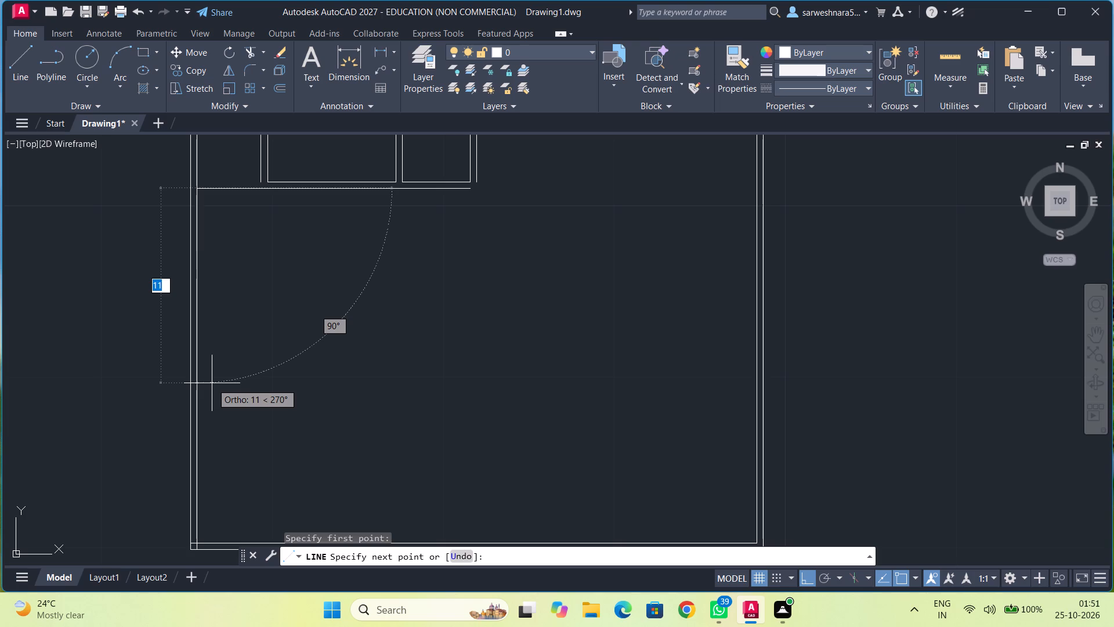
type("10.25")
key("Return")
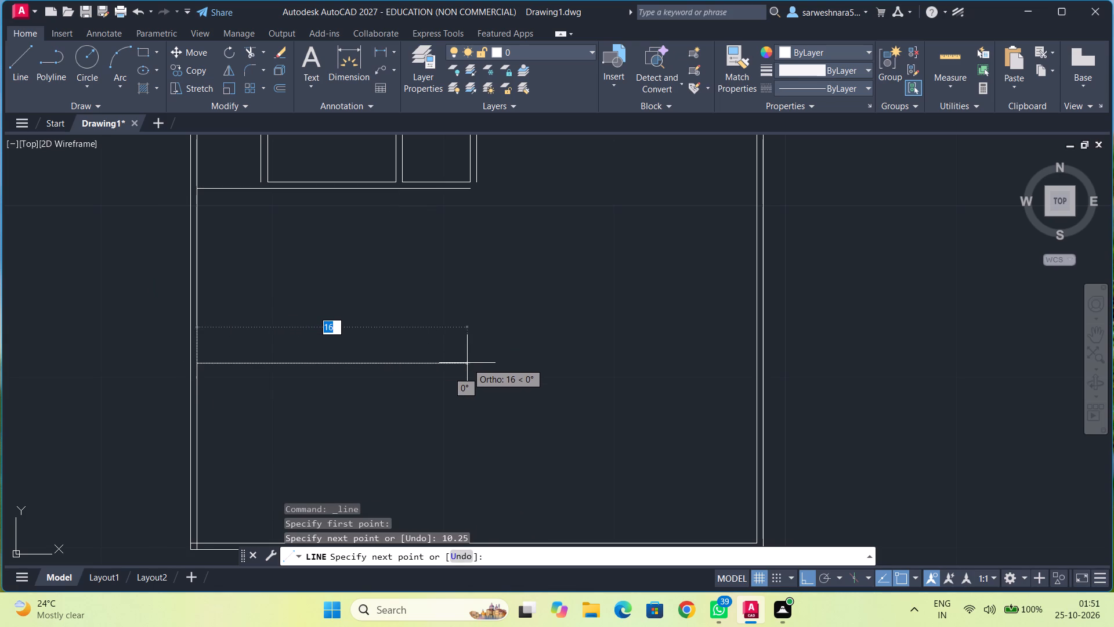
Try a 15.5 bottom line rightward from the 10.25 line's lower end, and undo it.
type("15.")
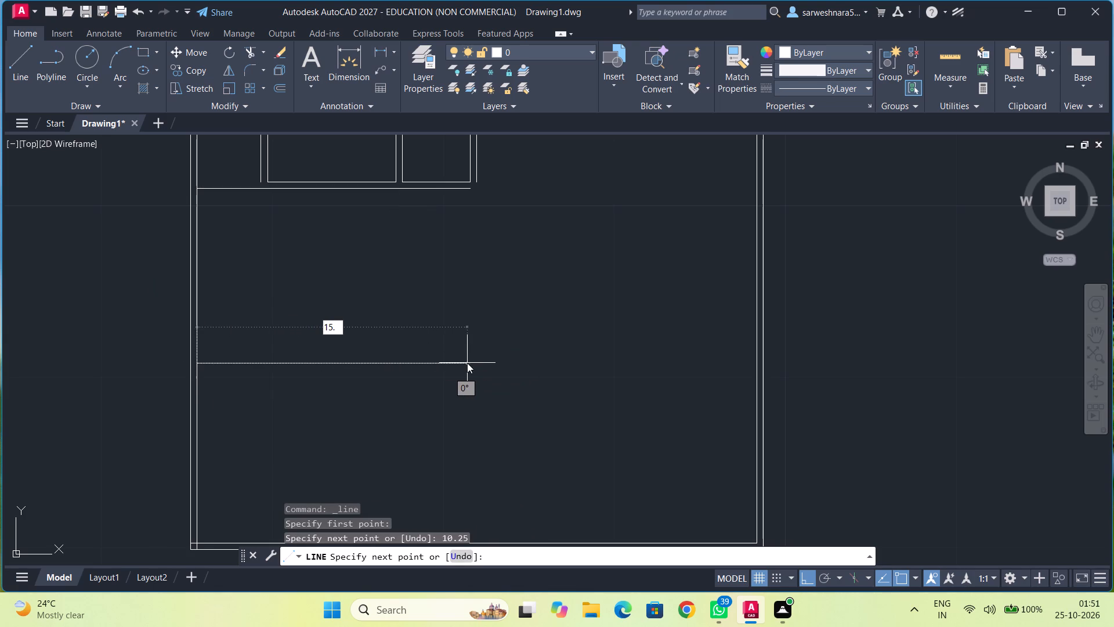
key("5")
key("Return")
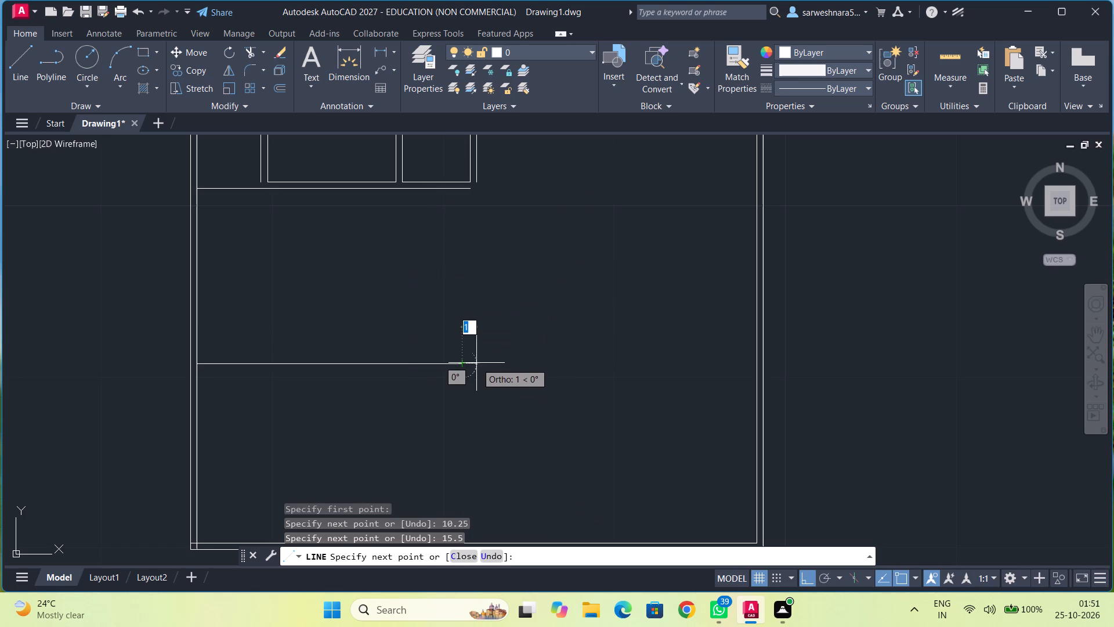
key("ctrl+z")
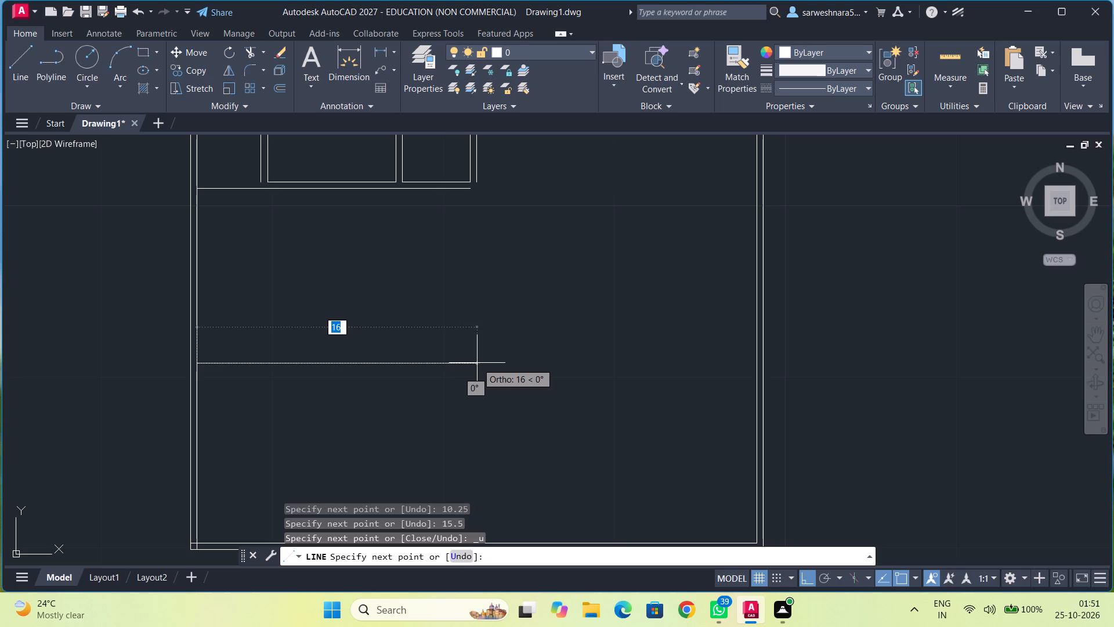
Draw the room's bottom line across to align with the 16 line's right end, and close the outline up to that endpoint.
middle_click_drag(491, 340, 475, 369)
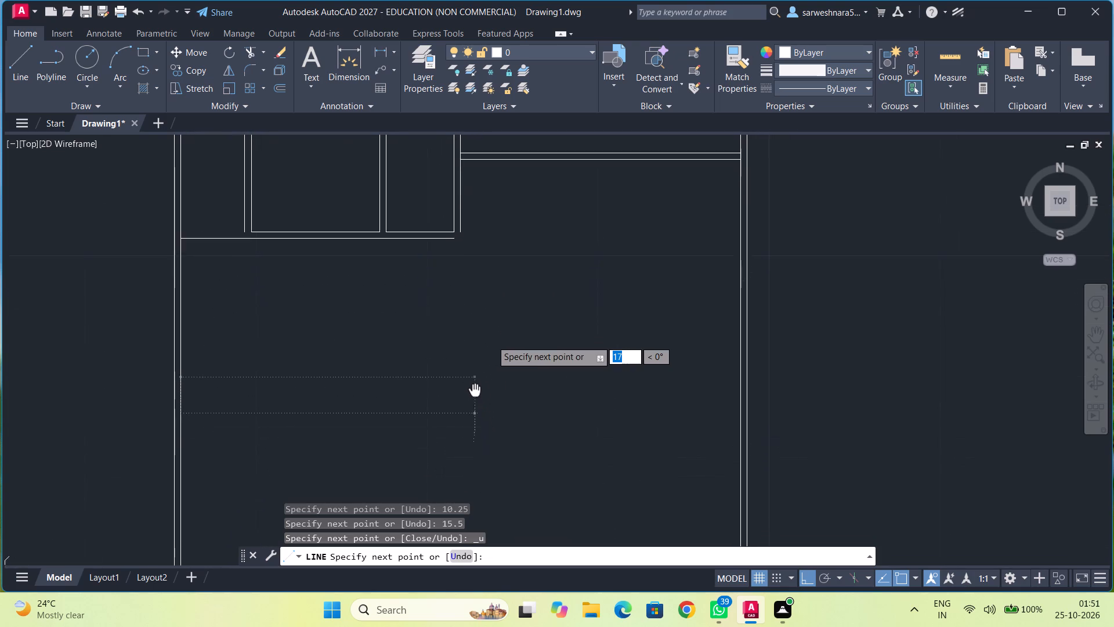
middle_click_drag(475, 369, 473, 345)
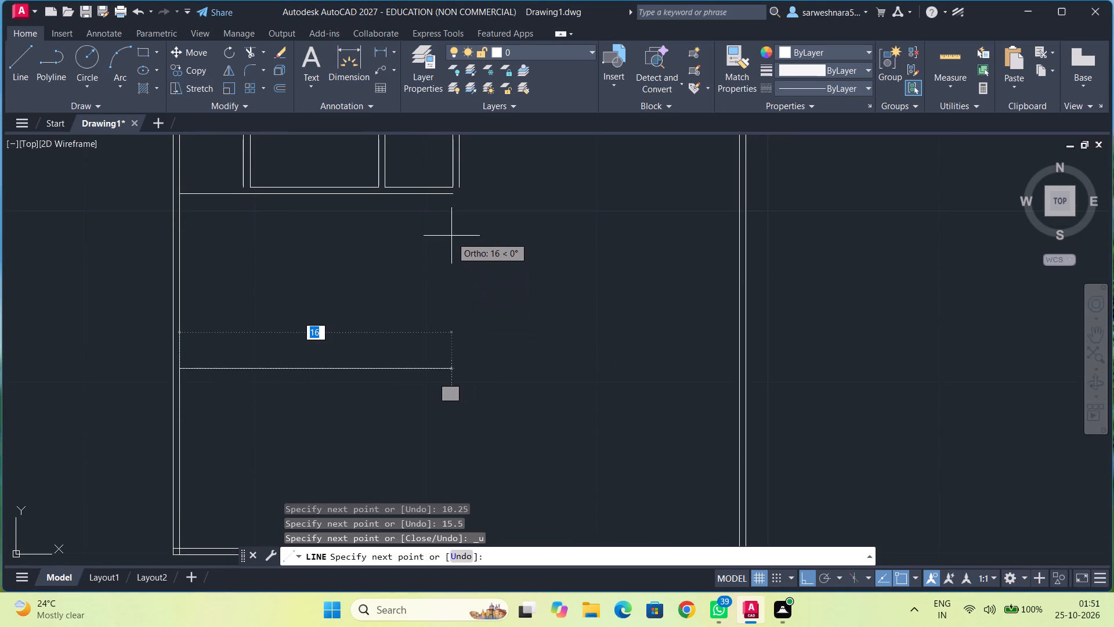
left_click(453, 370)
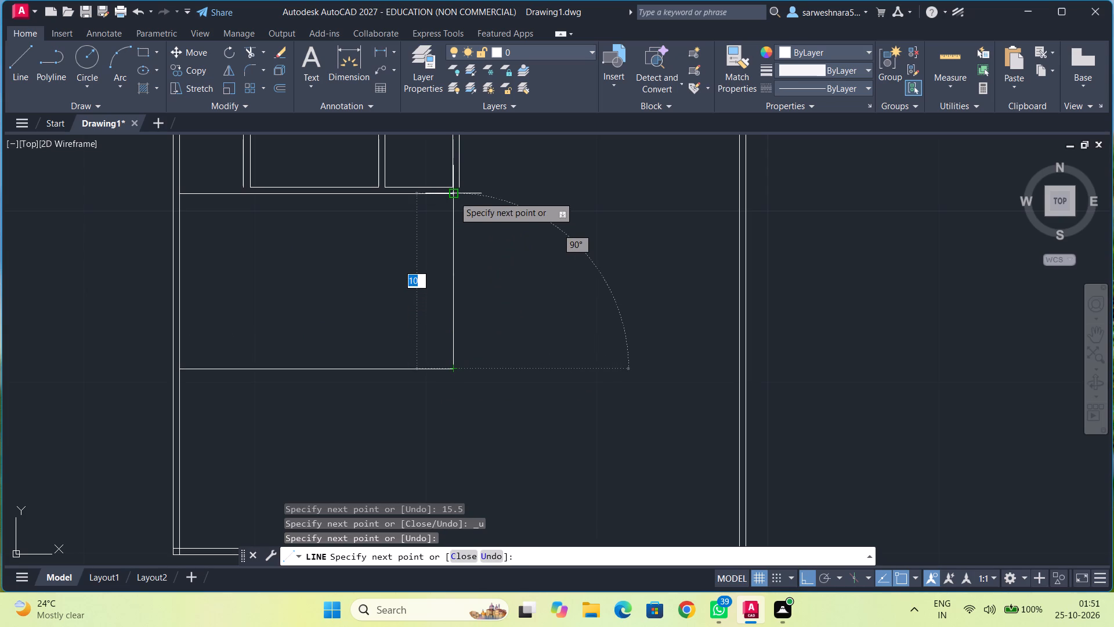
left_click(454, 196)
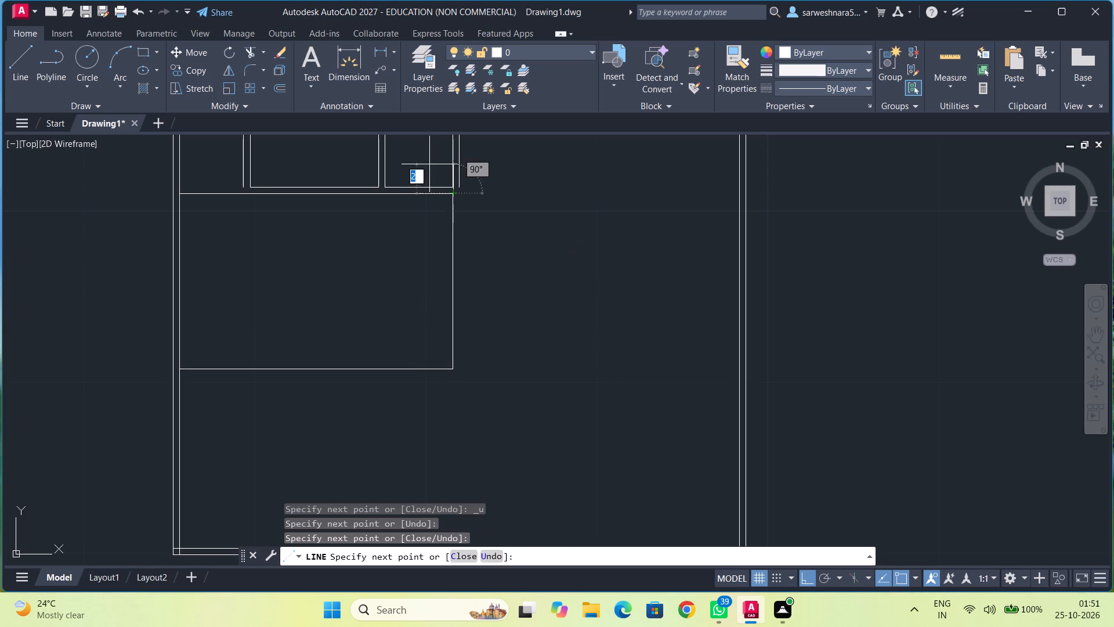
Offset the 16 by 10.25 room's right and bottom lines 0.375 outward to form its walls.
left_click(280, 91)
type("0.375")
key("Return")
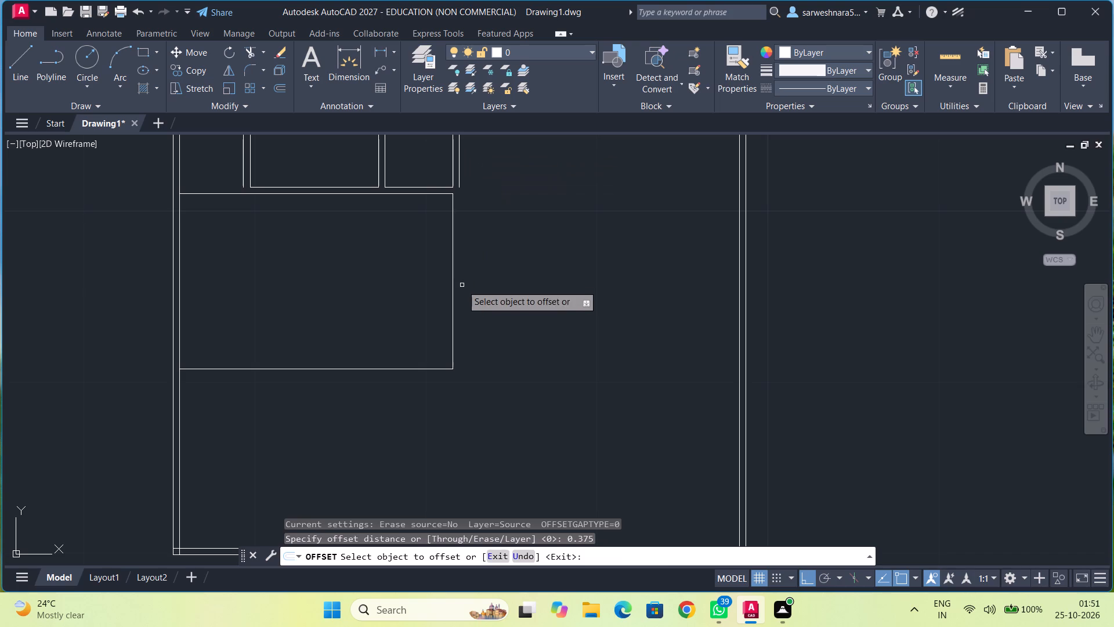
left_click(453, 275)
left_click(464, 273)
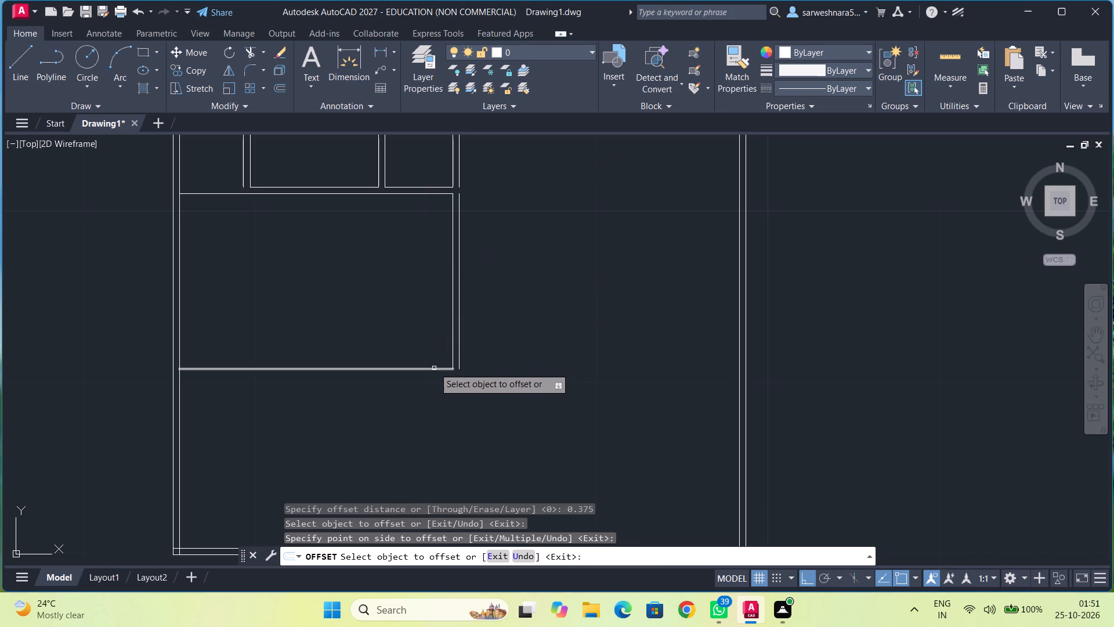
left_click(434, 366)
left_click(435, 369)
left_click(438, 392)
Draw a room 12 wide and 13.5 deep below the 16 by 10.25 room, starting at its outer bottom wall line's right end.
middle_click_drag(438, 392, 436, 284)
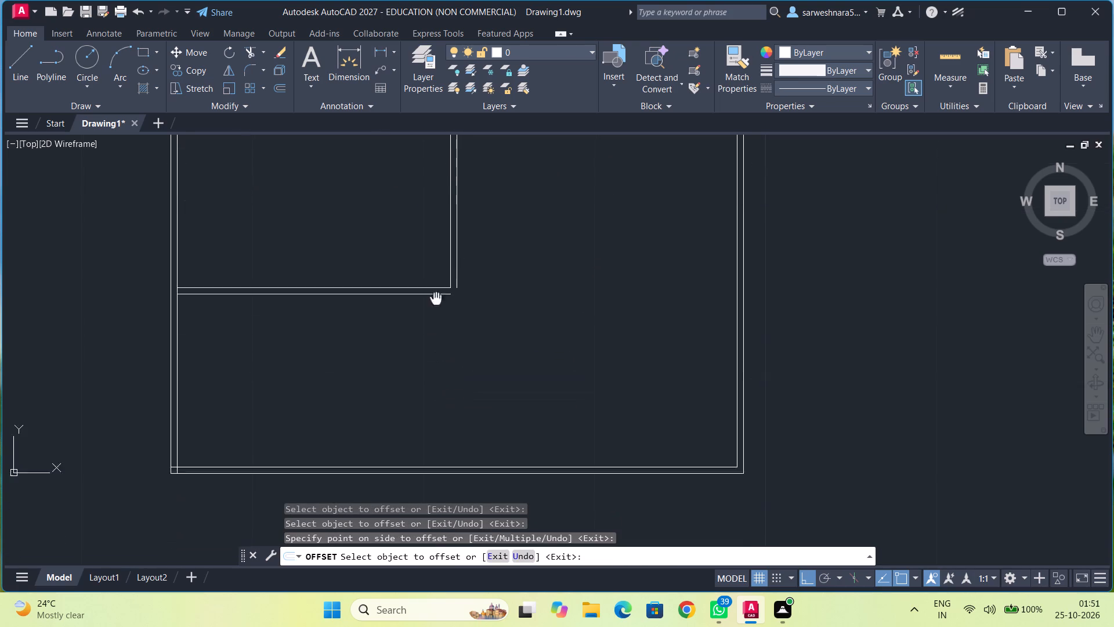
middle_click_drag(436, 284, 436, 283)
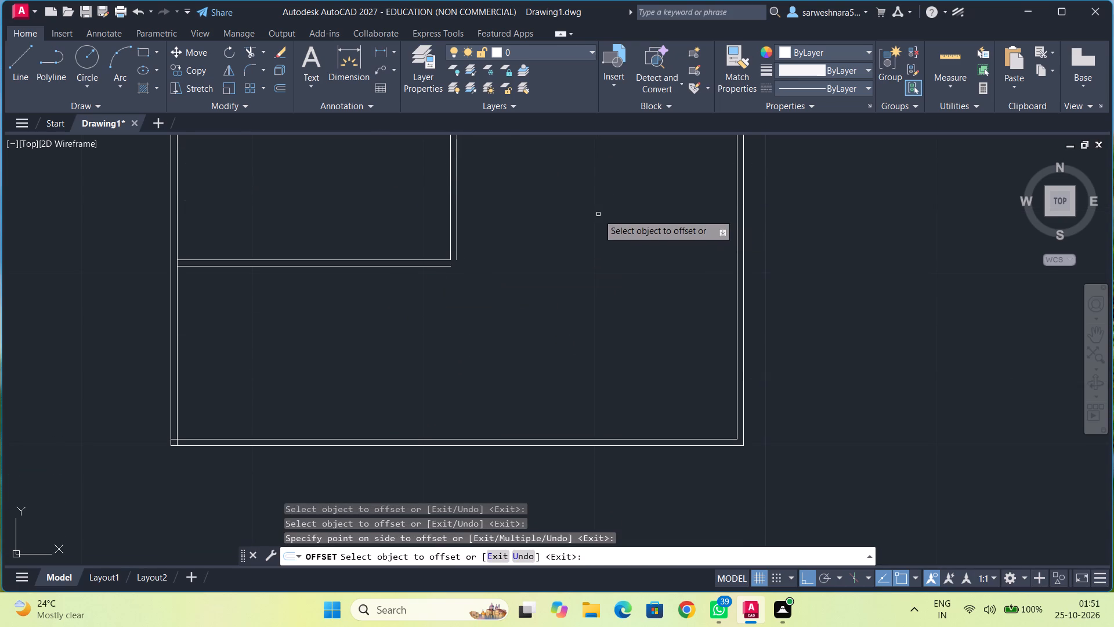
scroll(598, 214, "down", 2)
middle_click_drag(598, 214, 531, 223)
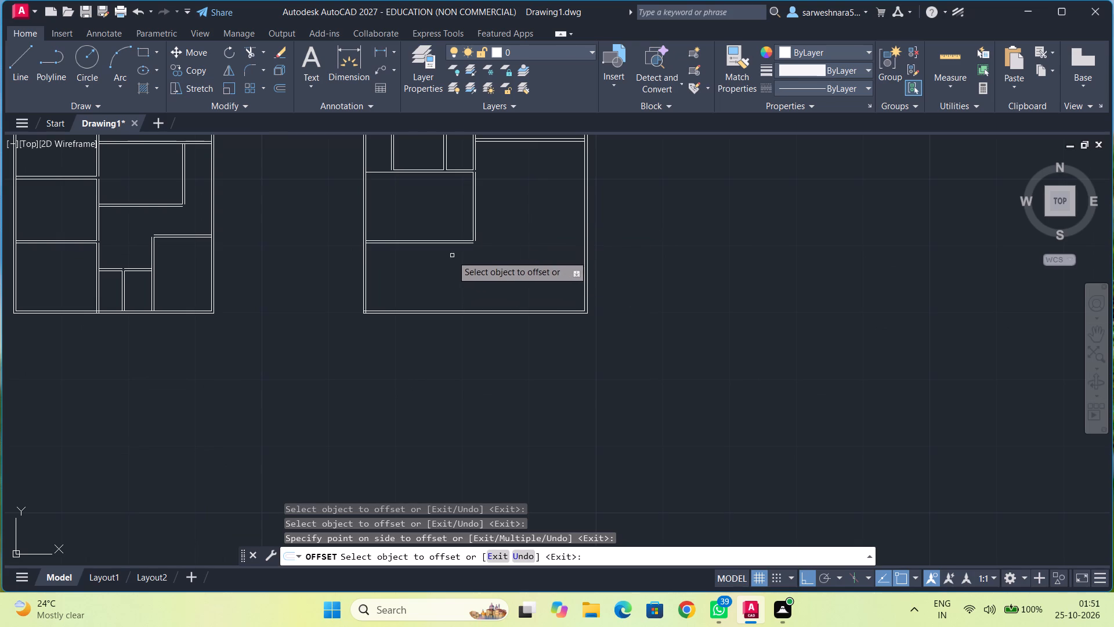
scroll(451, 255, "up", 1)
middle_click_drag(450, 255, 429, 263)
scroll(450, 255, "up", 1)
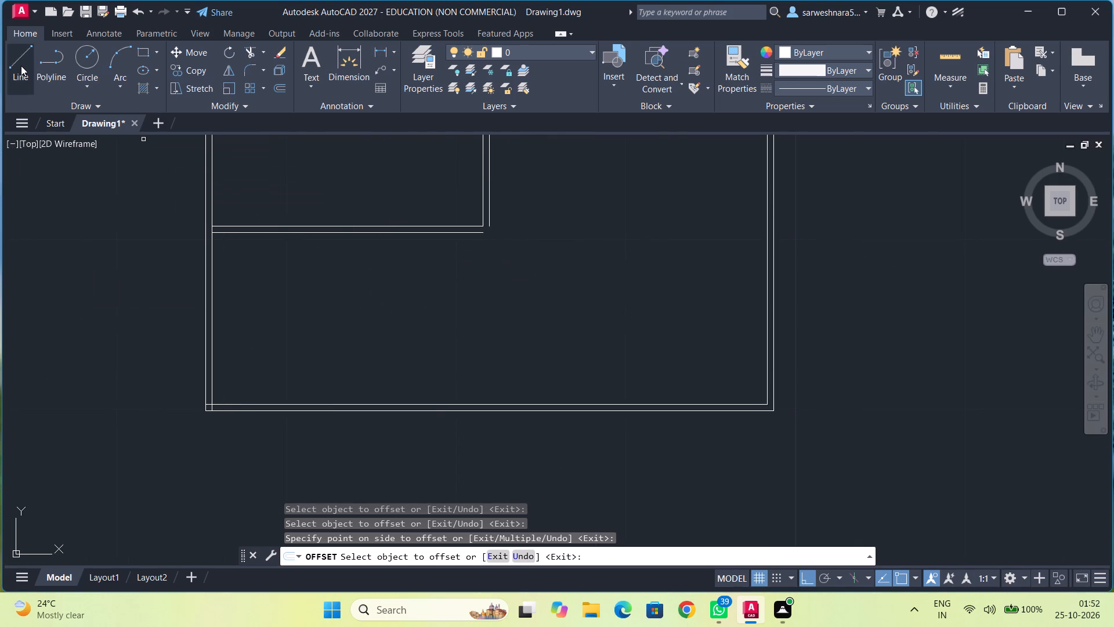
left_click(21, 66)
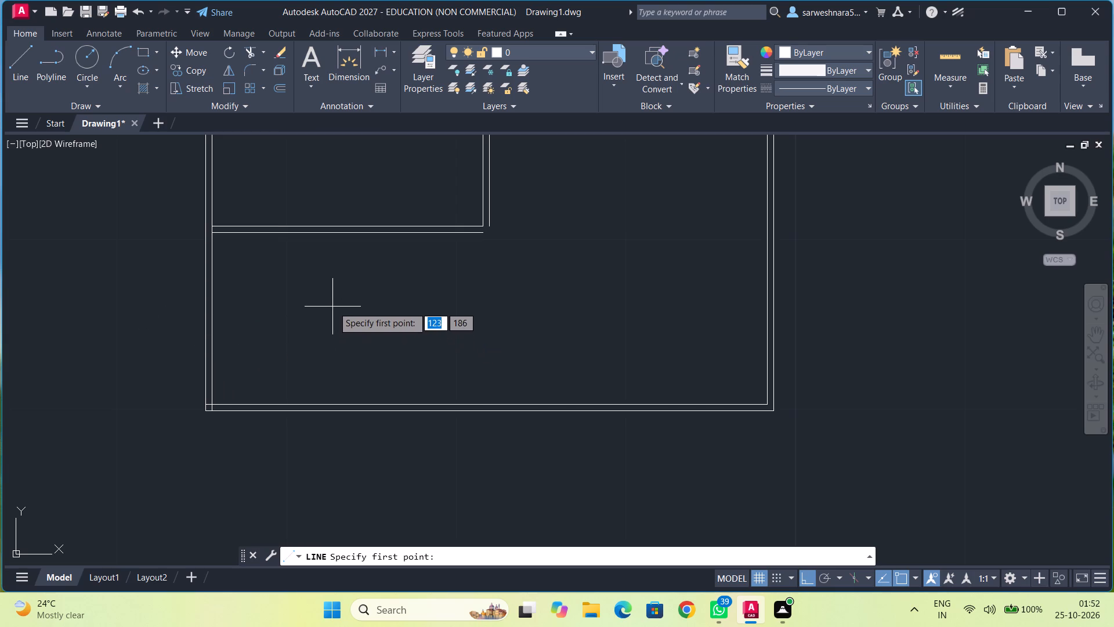
left_click(482, 233)
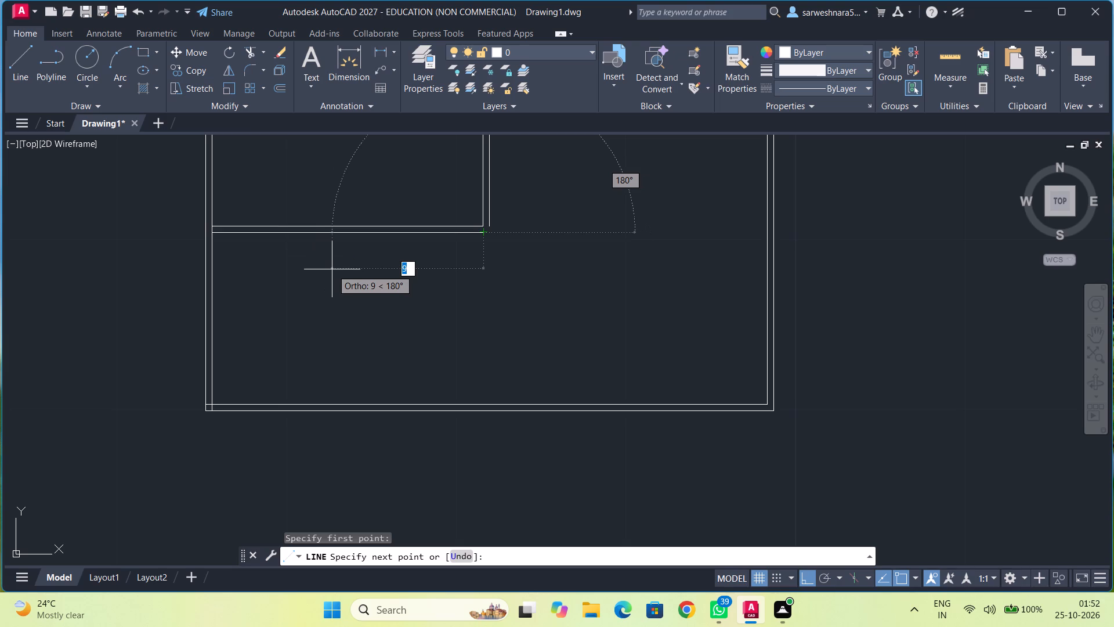
type("12")
key("Return")
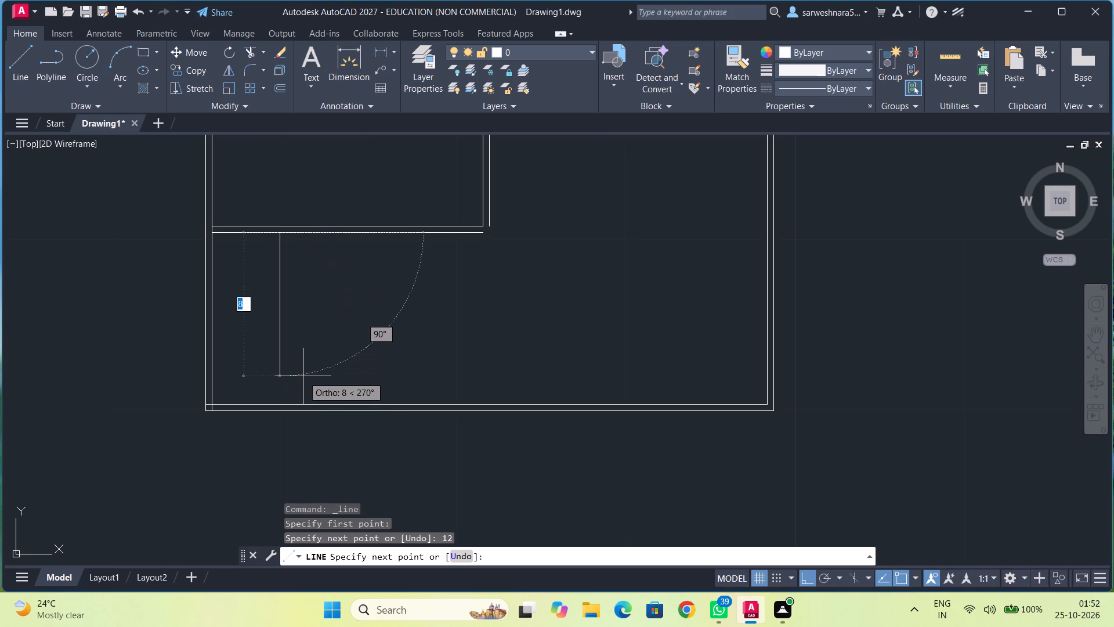
type("13.5")
key("Return")
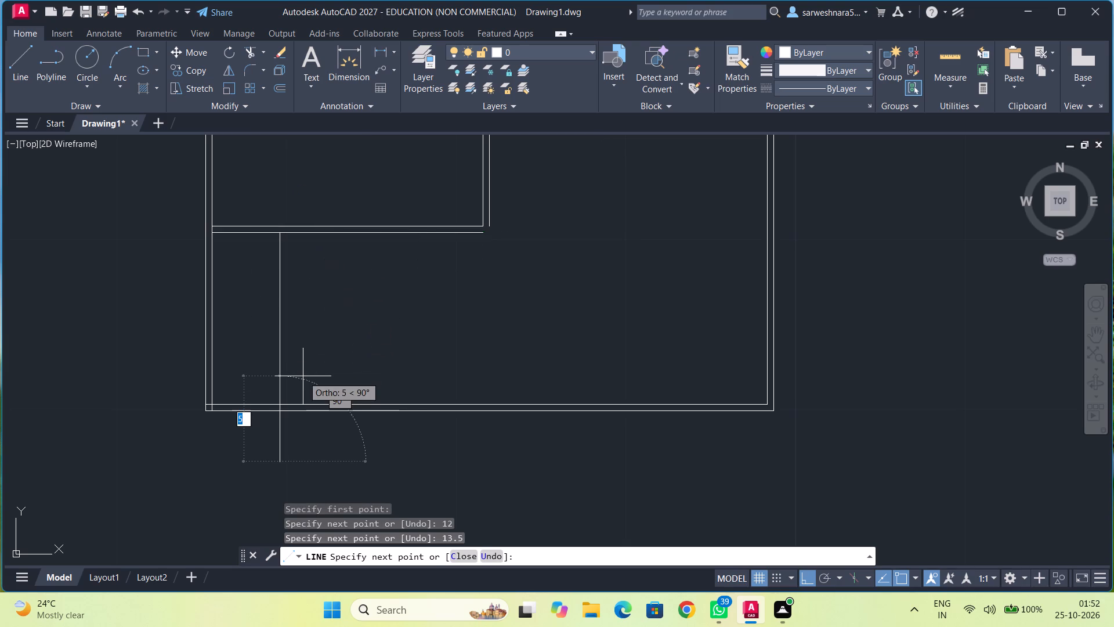
type("12")
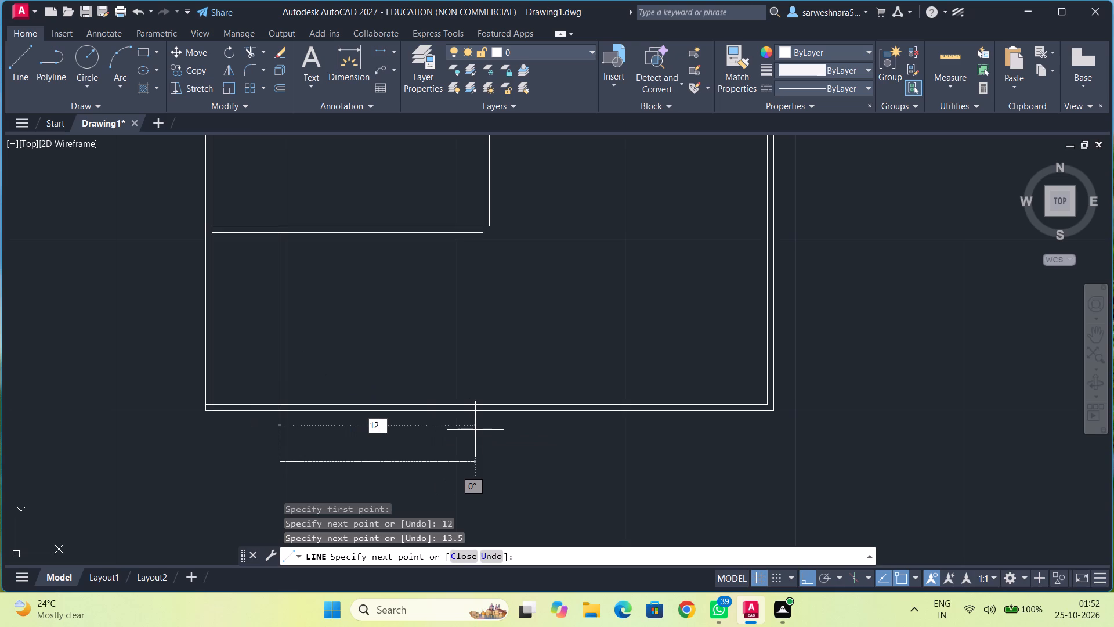
key("Return")
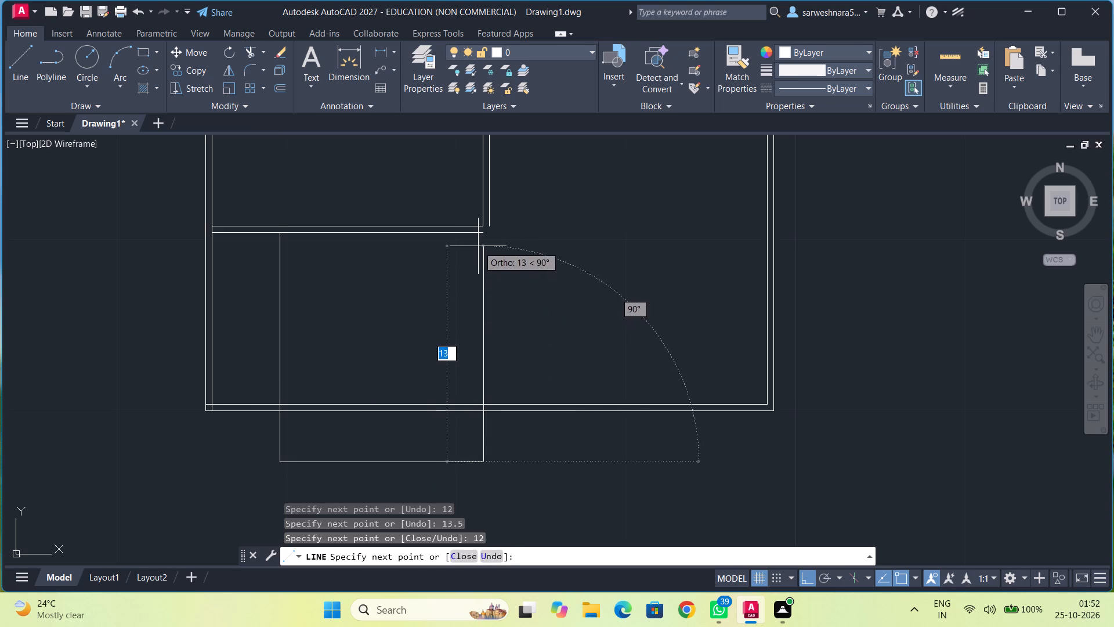
left_click(478, 234)
key("Escape")
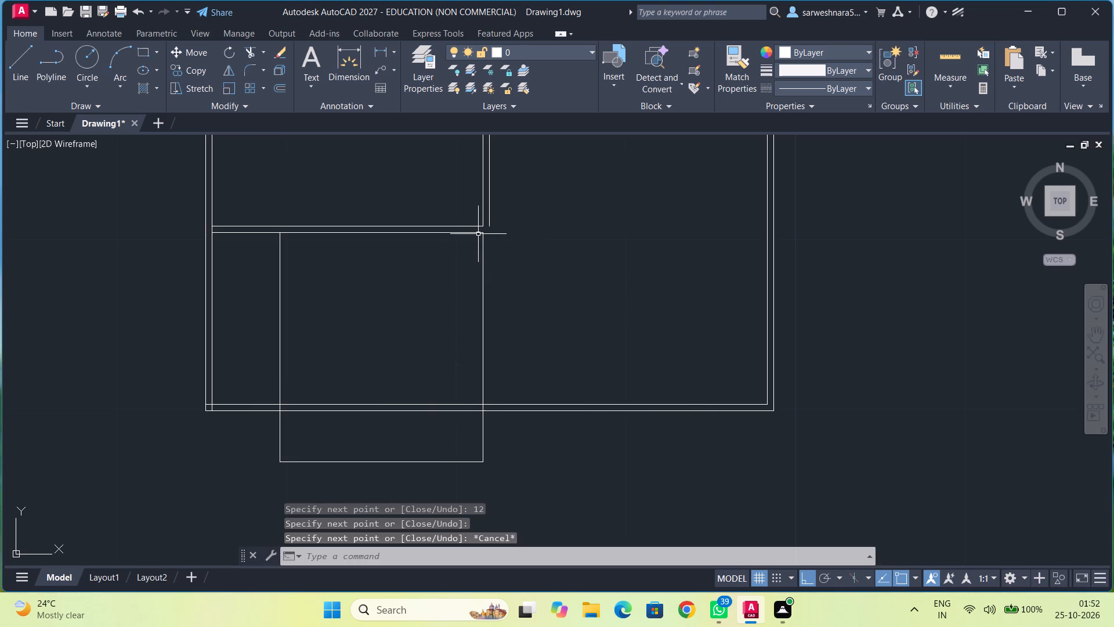
Trim away both lines of the second plan's bottom wall along its full length, including where they cross the 12 by 13.5 room.
middle_click_drag(519, 357, 501, 314)
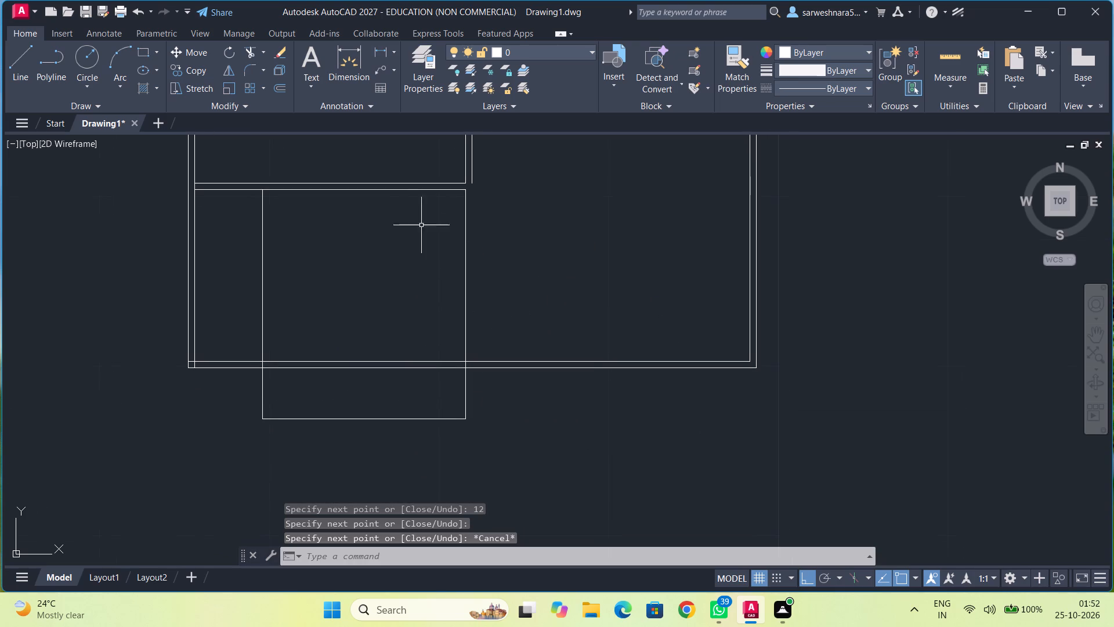
left_click(252, 54)
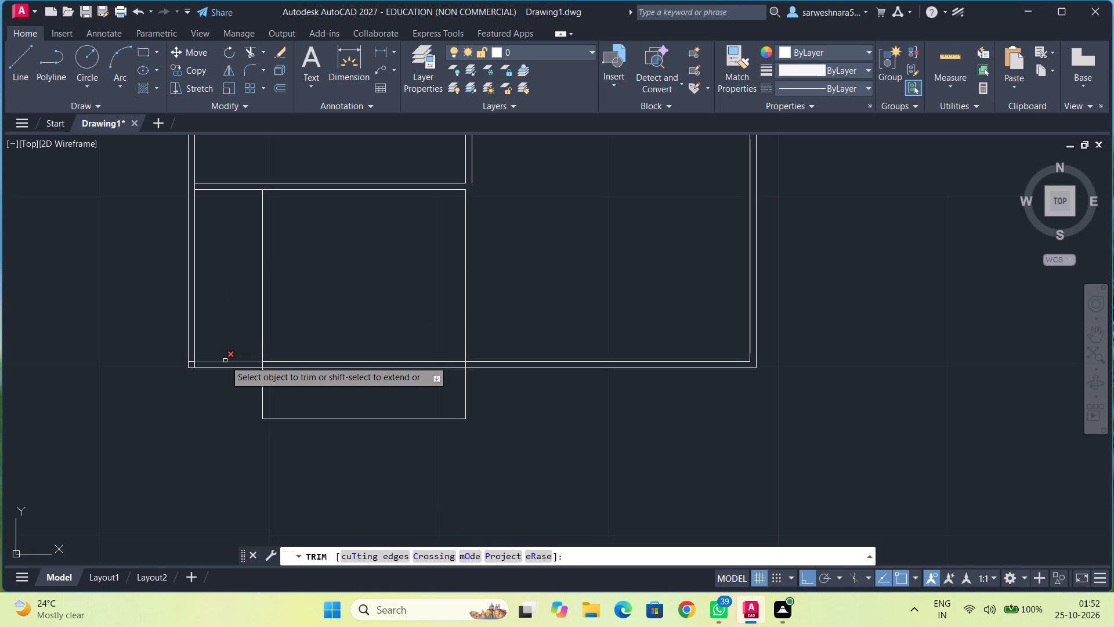
left_click(225, 361)
left_click(191, 361)
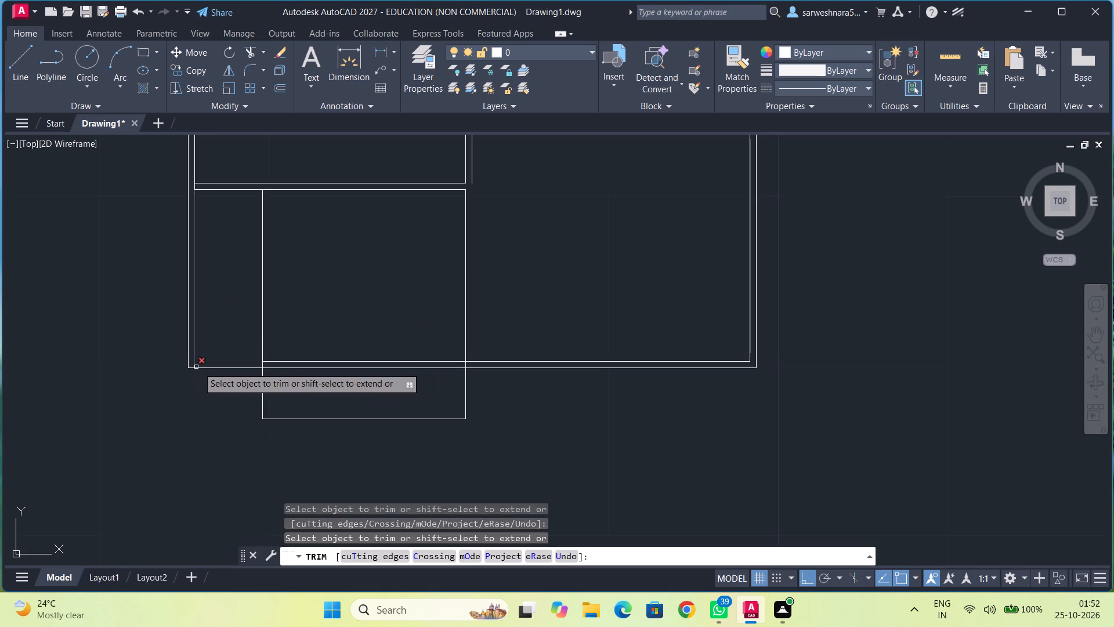
left_click(209, 367)
left_click(278, 369)
left_click(281, 361)
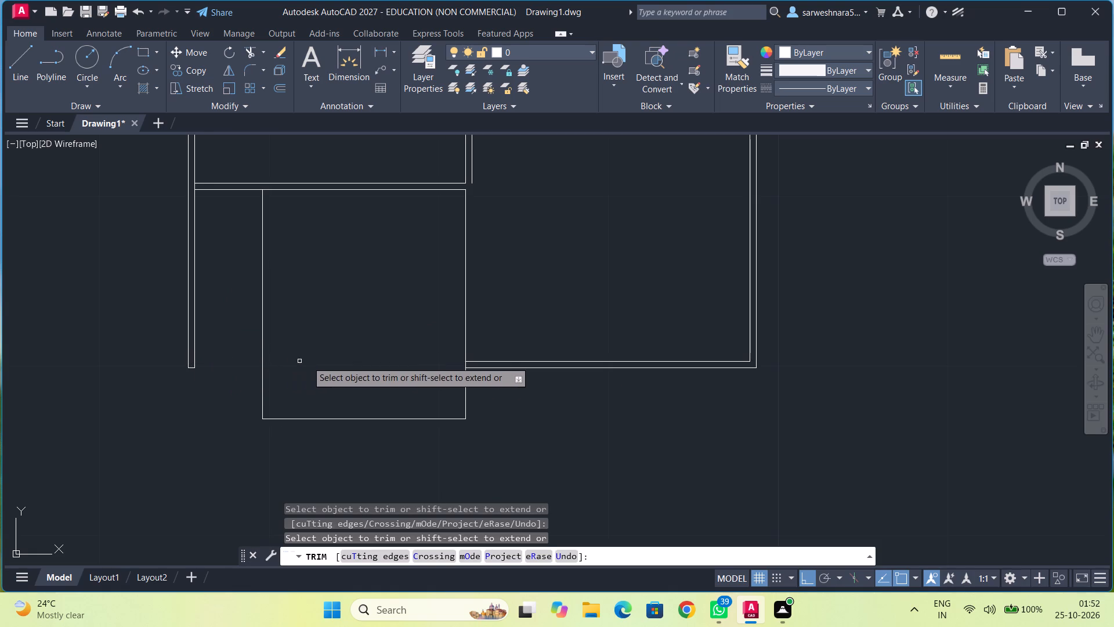
left_click(496, 361)
left_click(497, 367)
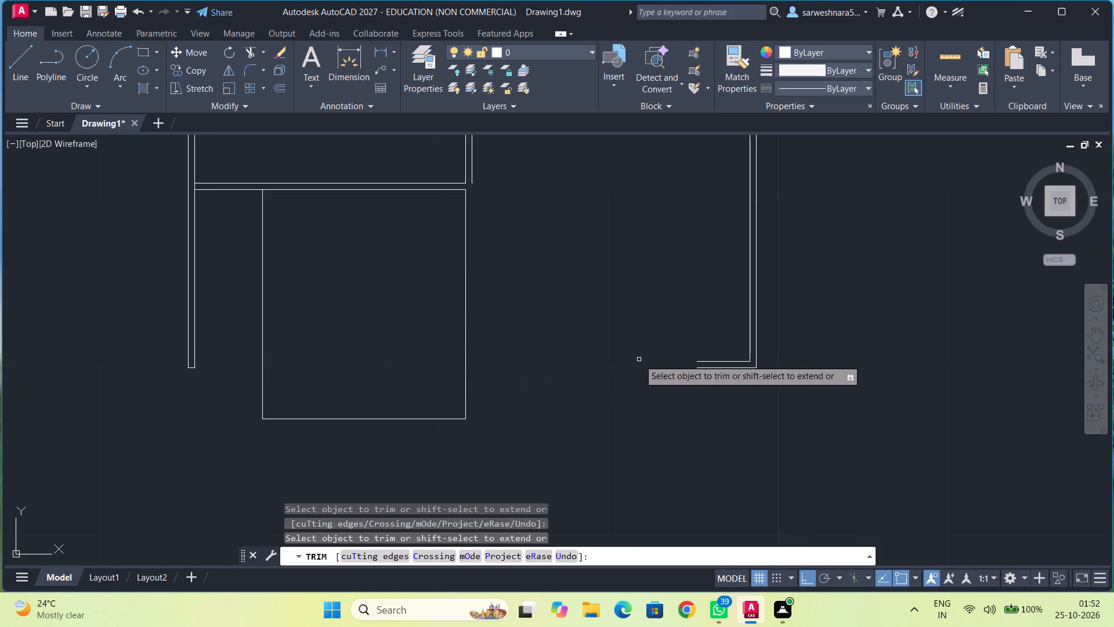
left_click(704, 361)
left_click(707, 367)
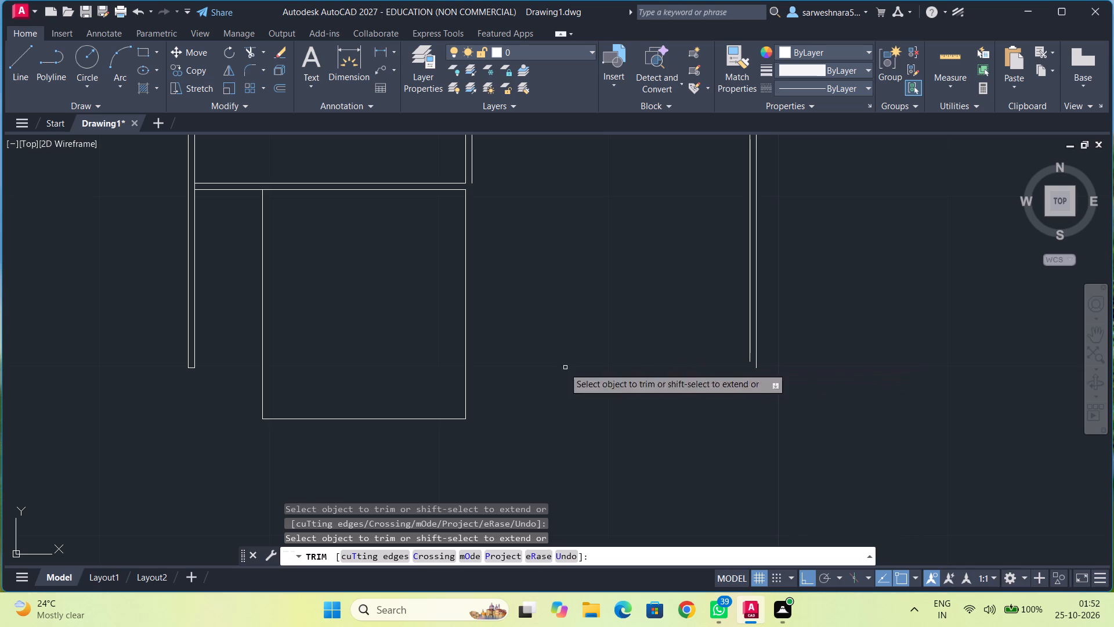
Offset the 12 by 13.5 room's bottom, right and left lines 0.375 outward to form its walls.
middle_click_drag(540, 367, 532, 322)
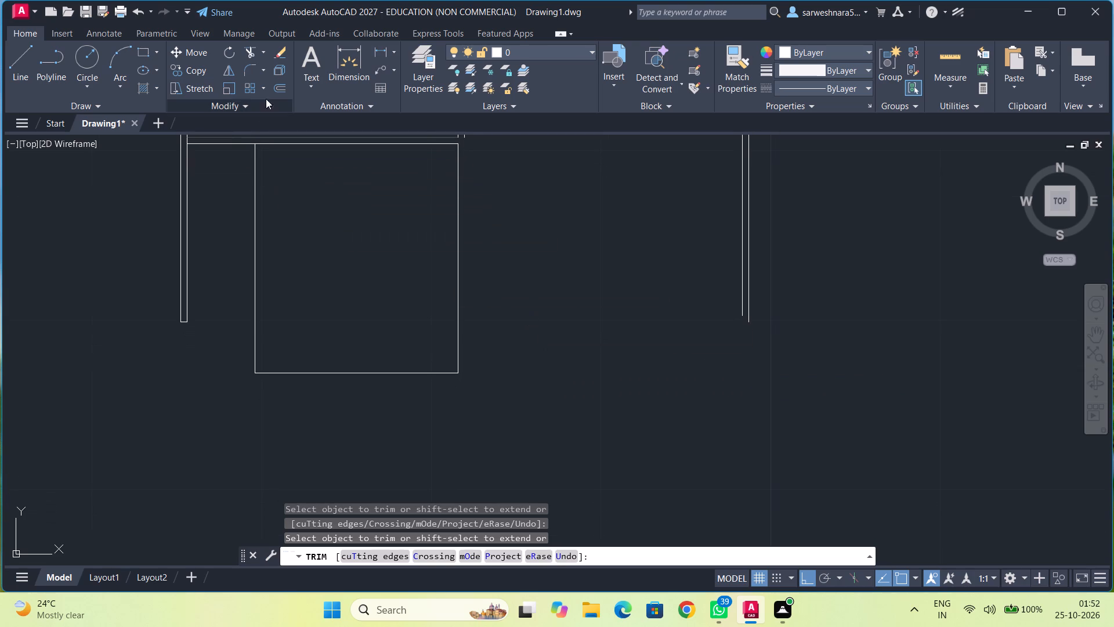
left_click(277, 92)
type("0.375")
key("Return")
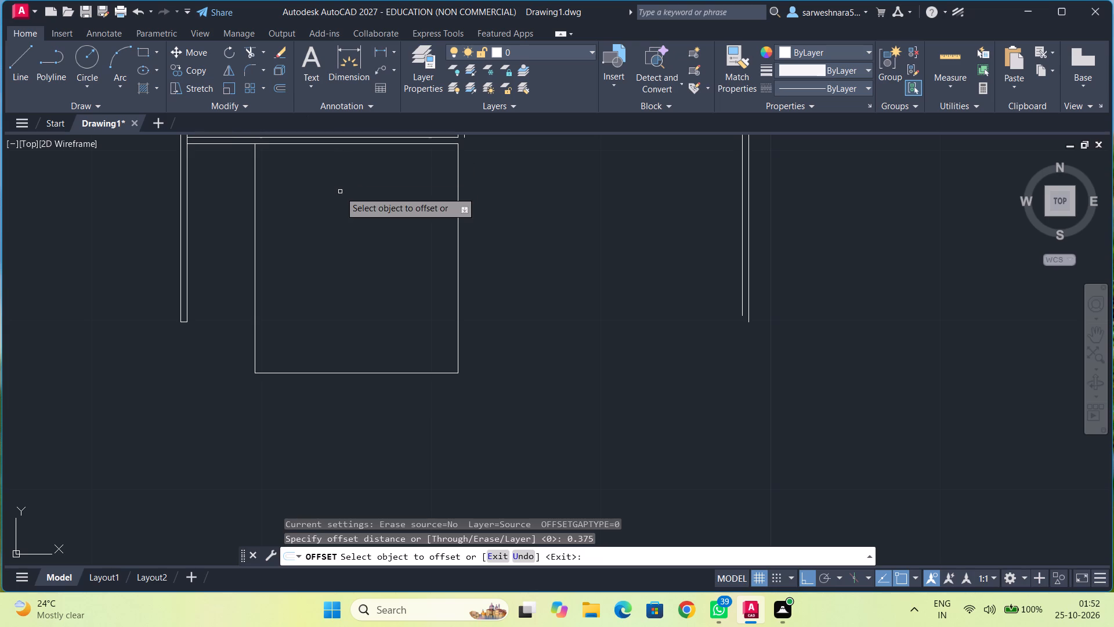
left_click(355, 373)
left_click(349, 398)
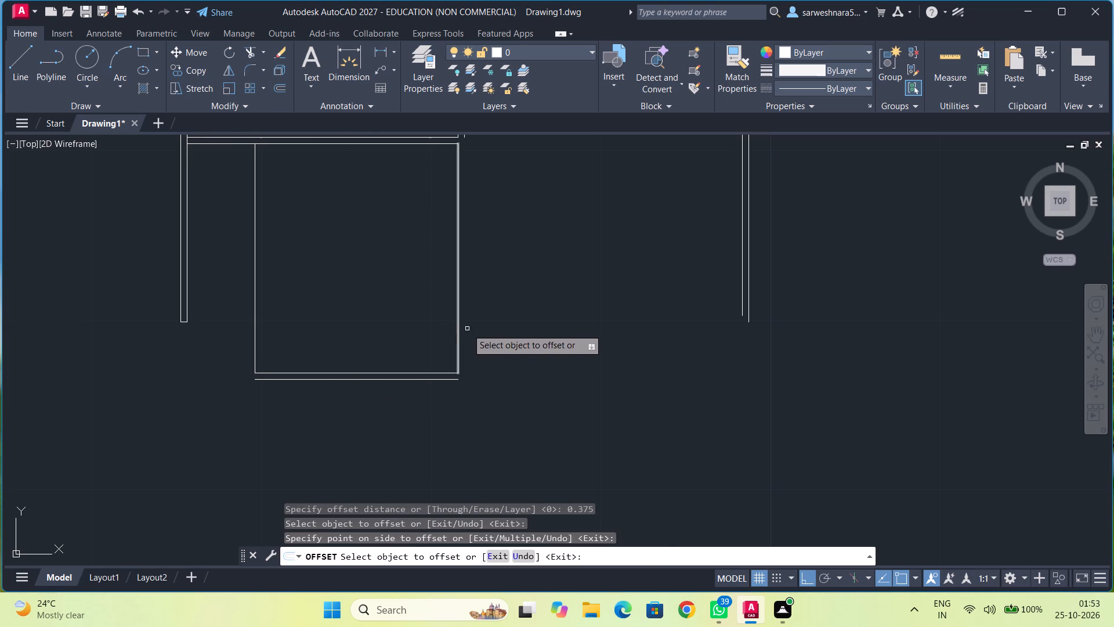
left_click(458, 296)
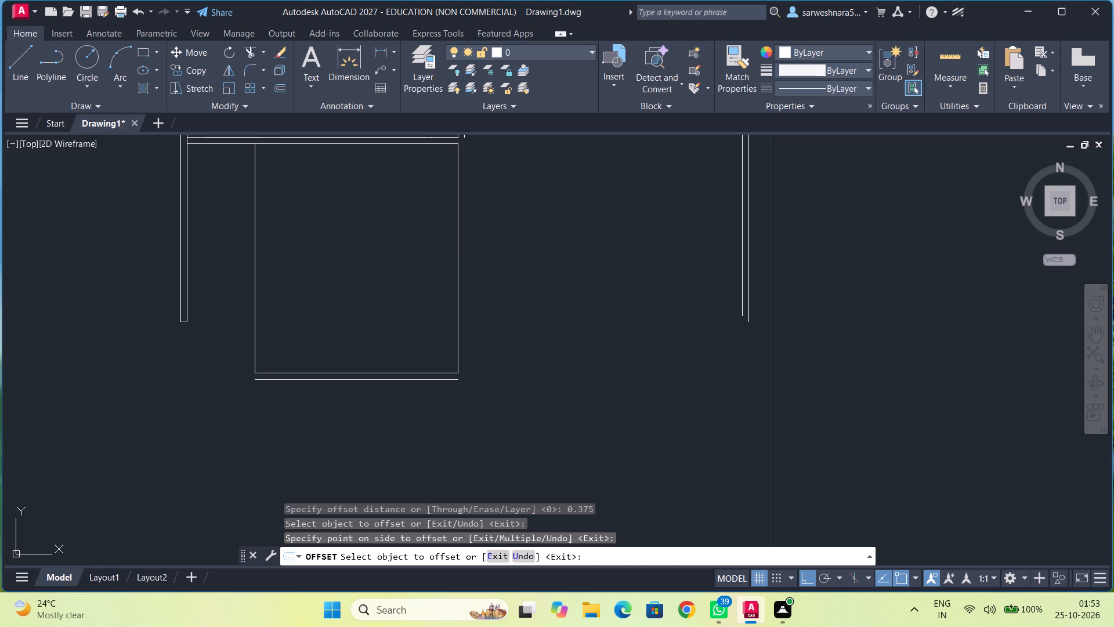
left_click(507, 299)
left_click(255, 301)
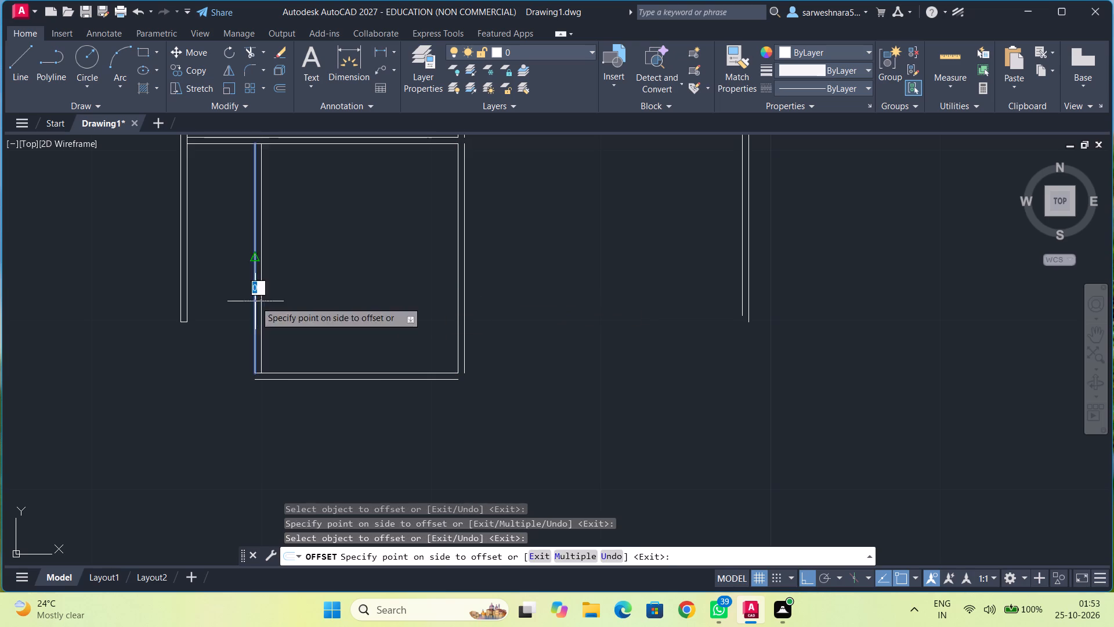
left_click(238, 302)
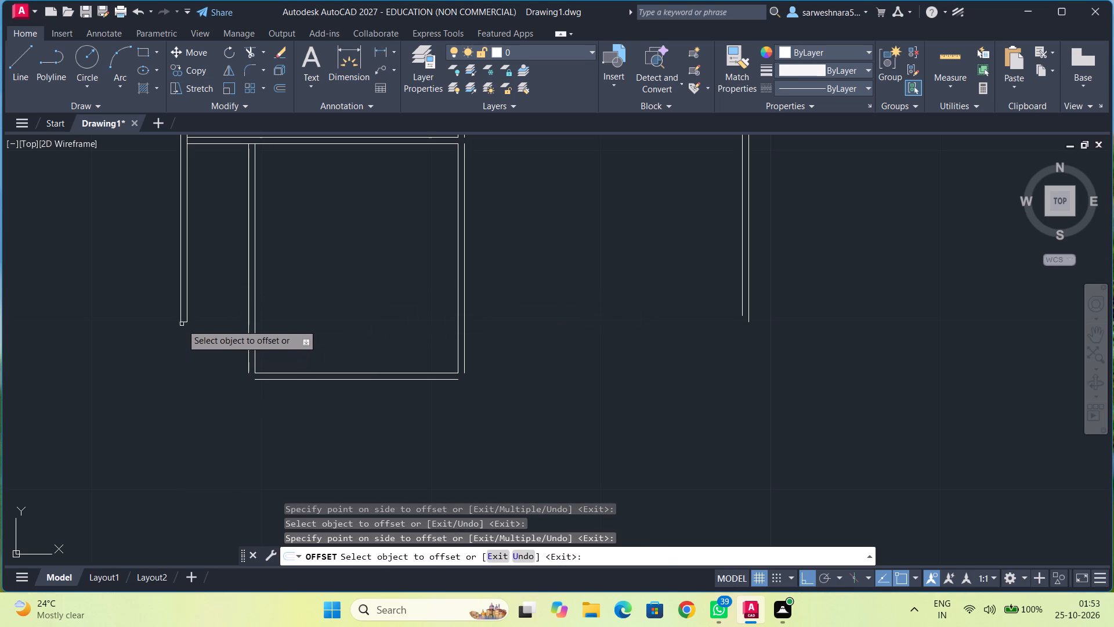
Trim off the short line capping the lower end of the plan's left outer wall.
left_click(252, 55)
scroll(185, 308, "up", 1)
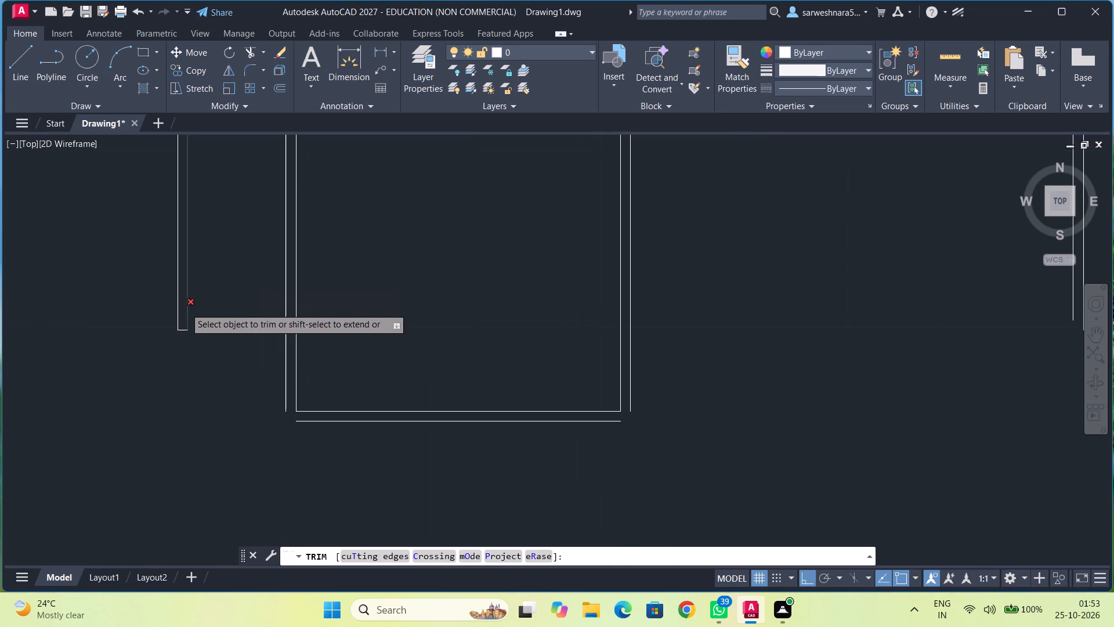
left_click(184, 331)
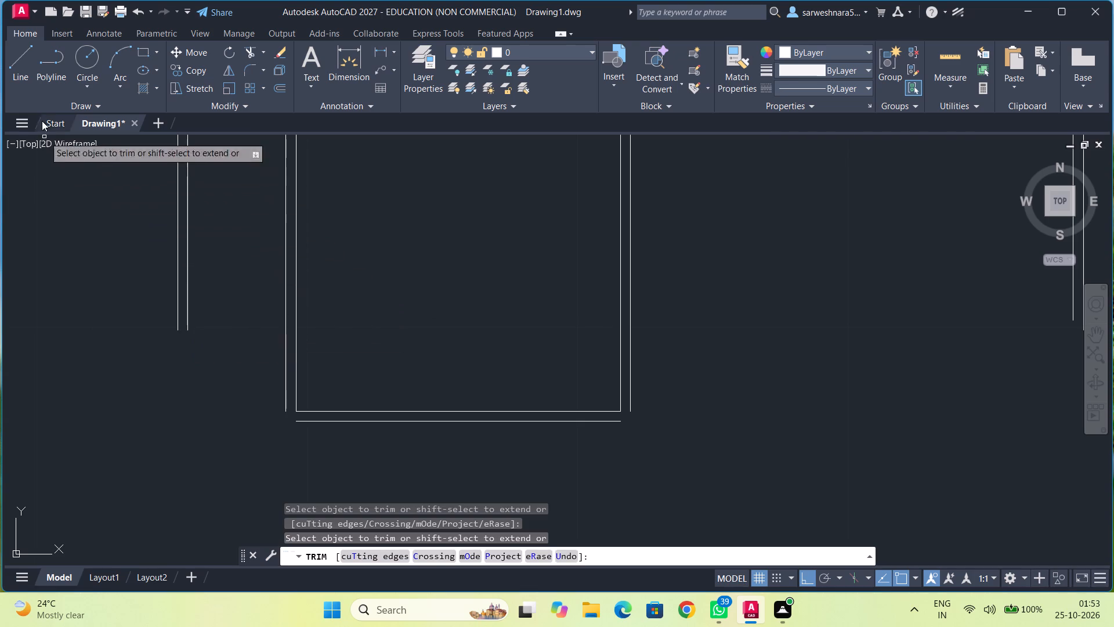
key("Escape")
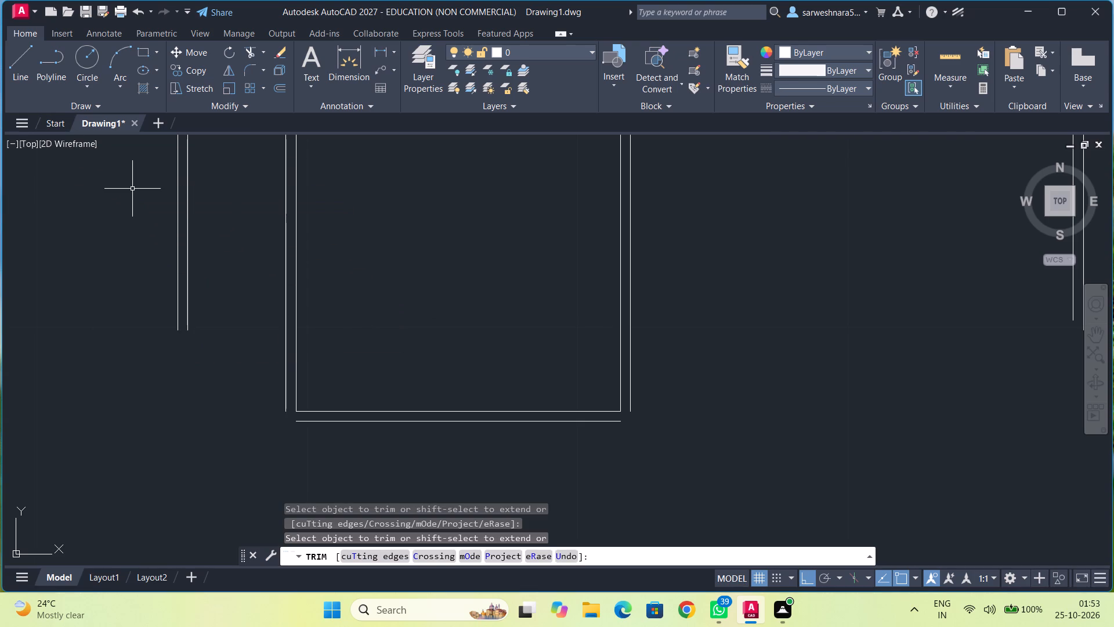
Continue the left wall's inner line down level with the 12 by 13.5 room's bottom line, and across to that room's outer left wall line.
left_click(17, 74)
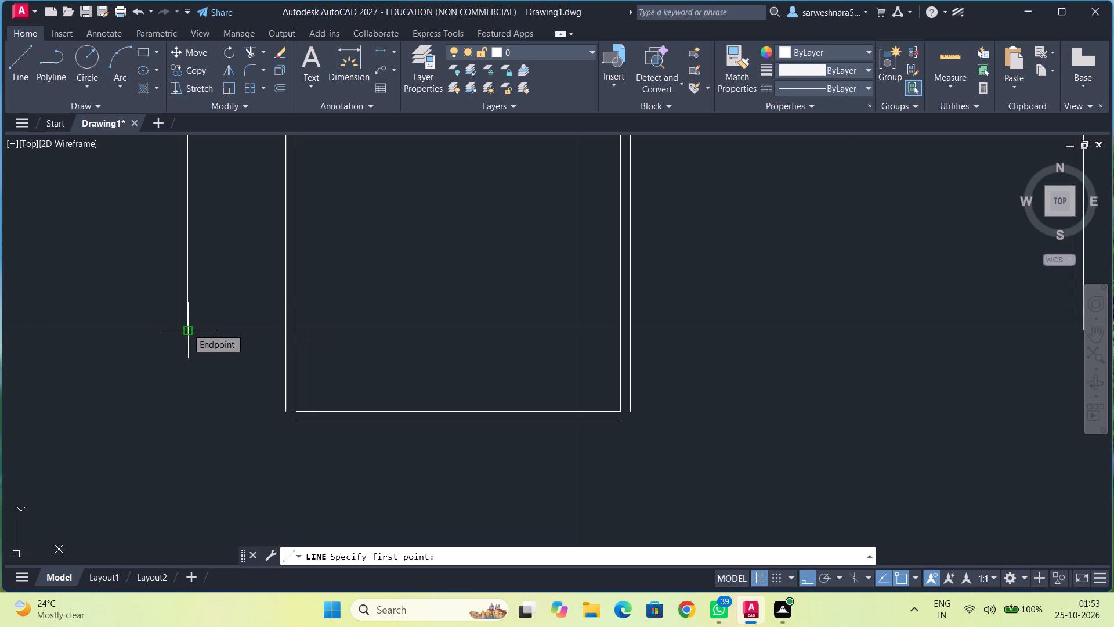
left_click(186, 327)
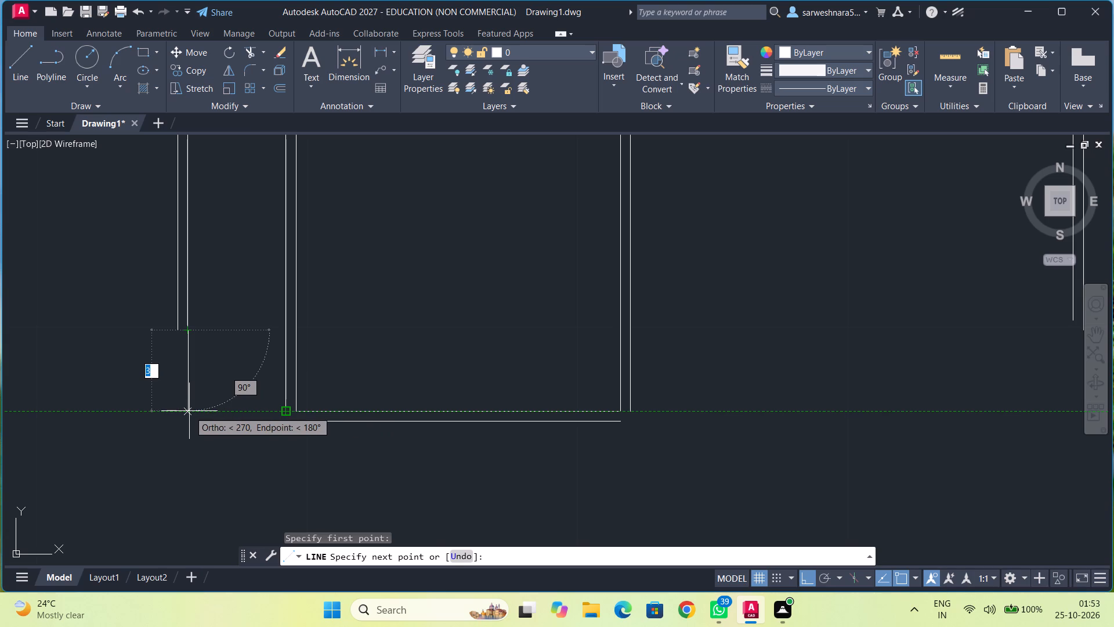
left_click(189, 411)
left_click(287, 413)
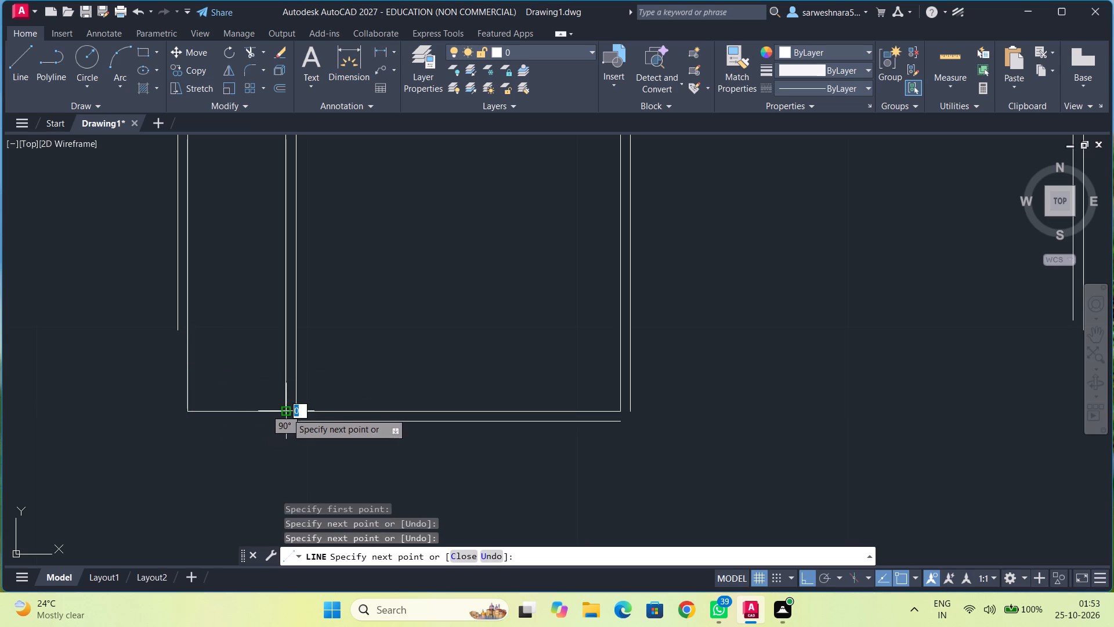
Draw the outer wall line from the left wall's outer end down, across along the room's outer bottom line, and up to the right wall's outer end.
left_click(16, 73)
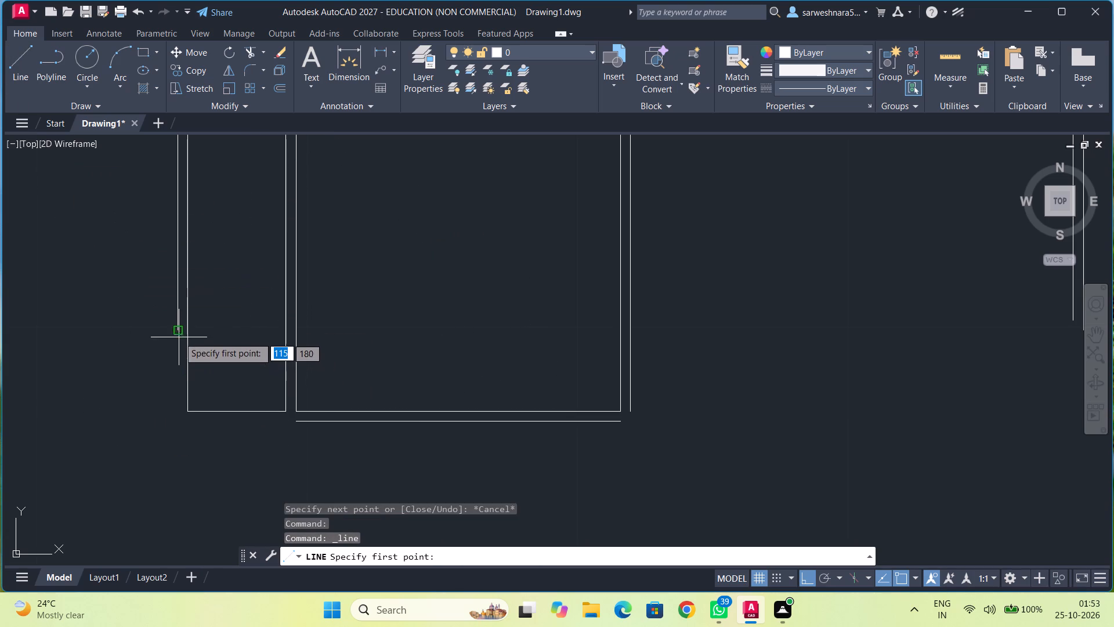
left_click(176, 331)
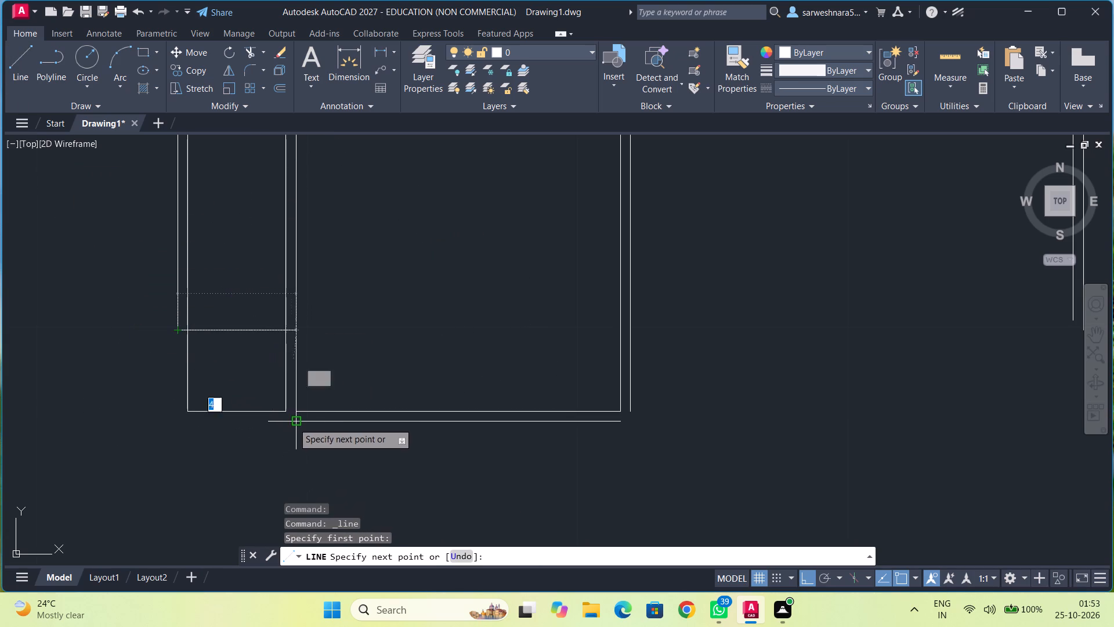
left_click(179, 421)
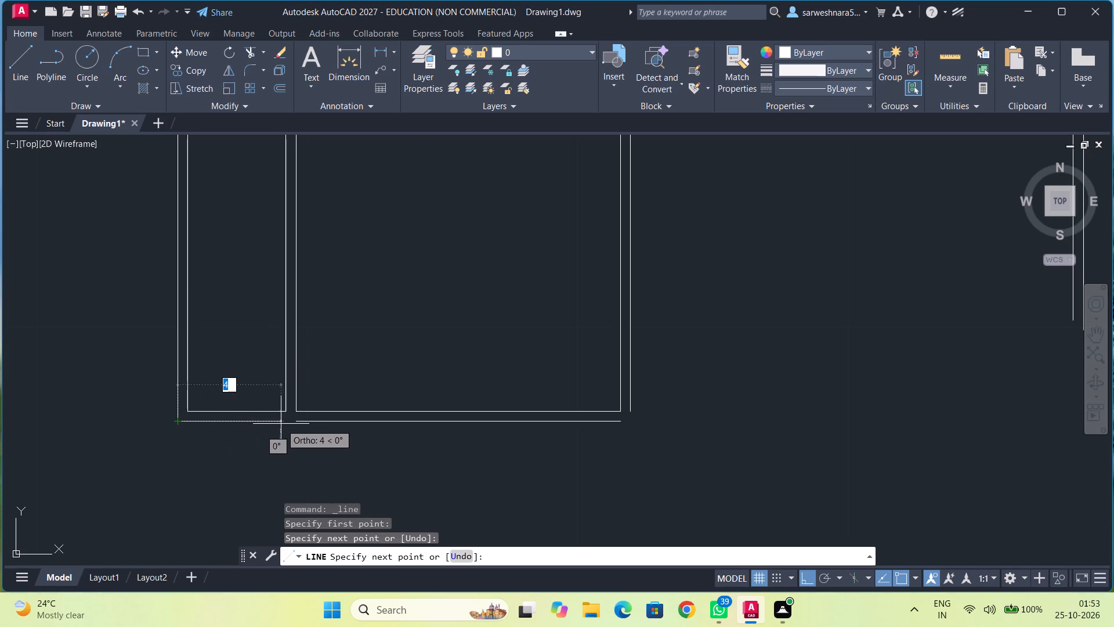
left_click(297, 422)
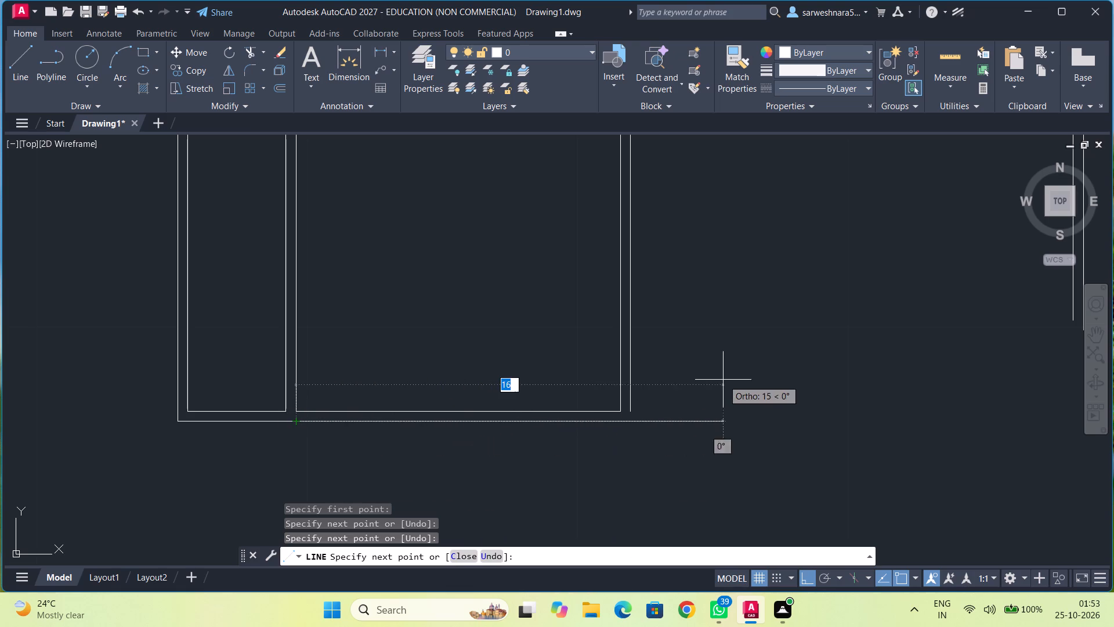
scroll(770, 377, "down", 1)
middle_click_drag(770, 377, 498, 388)
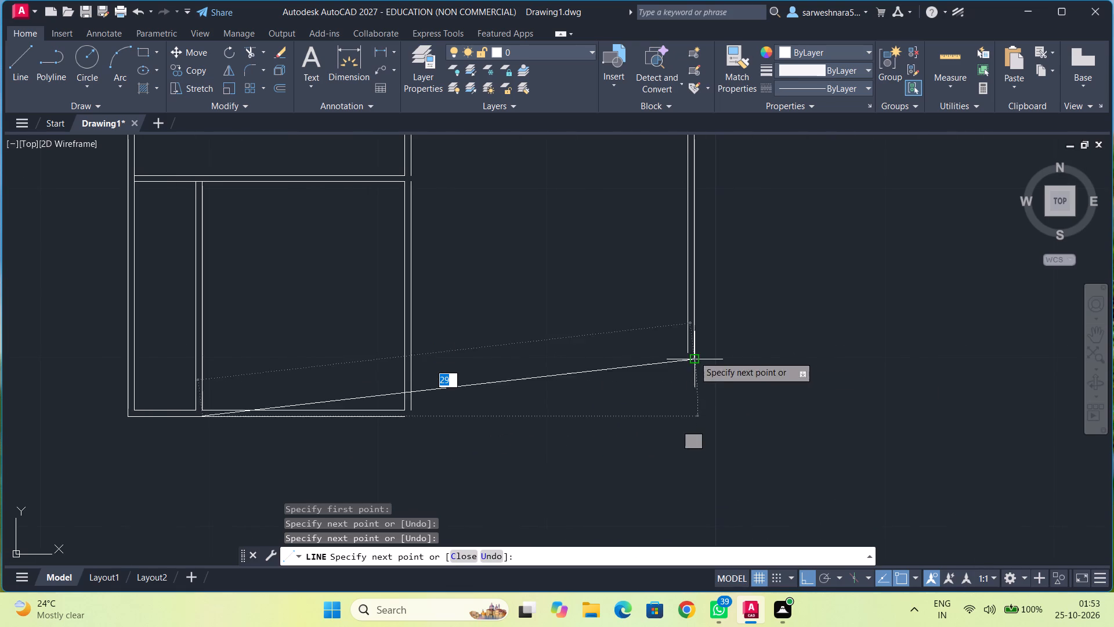
left_click(695, 416)
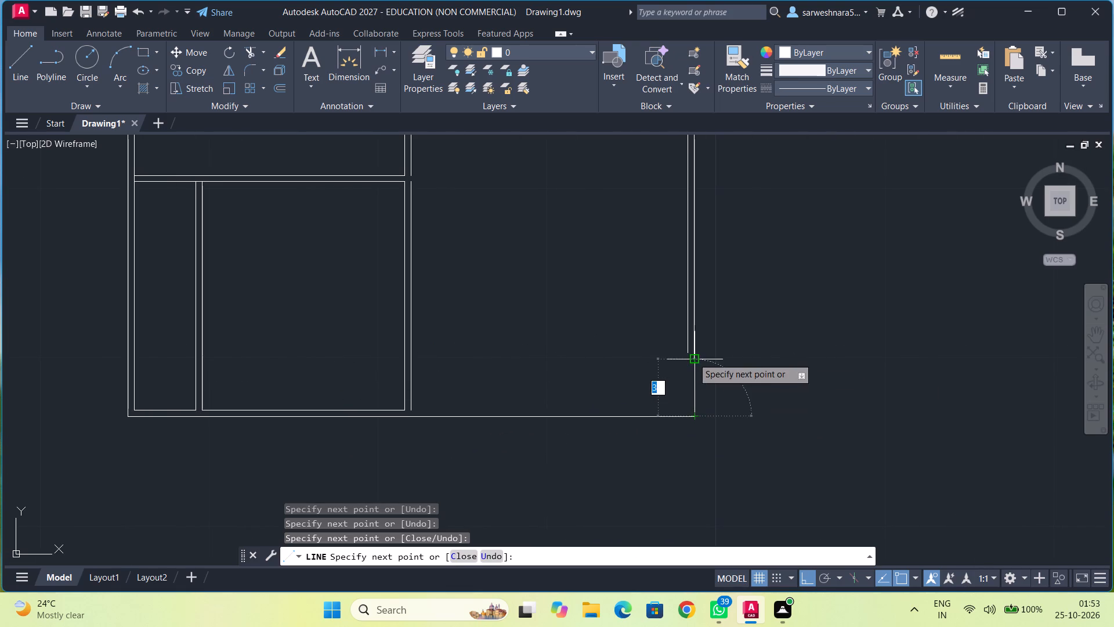
left_click(693, 358)
Draw the inner bottom wall line from the 12 by 13.5 room's outer right line across and up to the right wall's inner end.
left_click(17, 71)
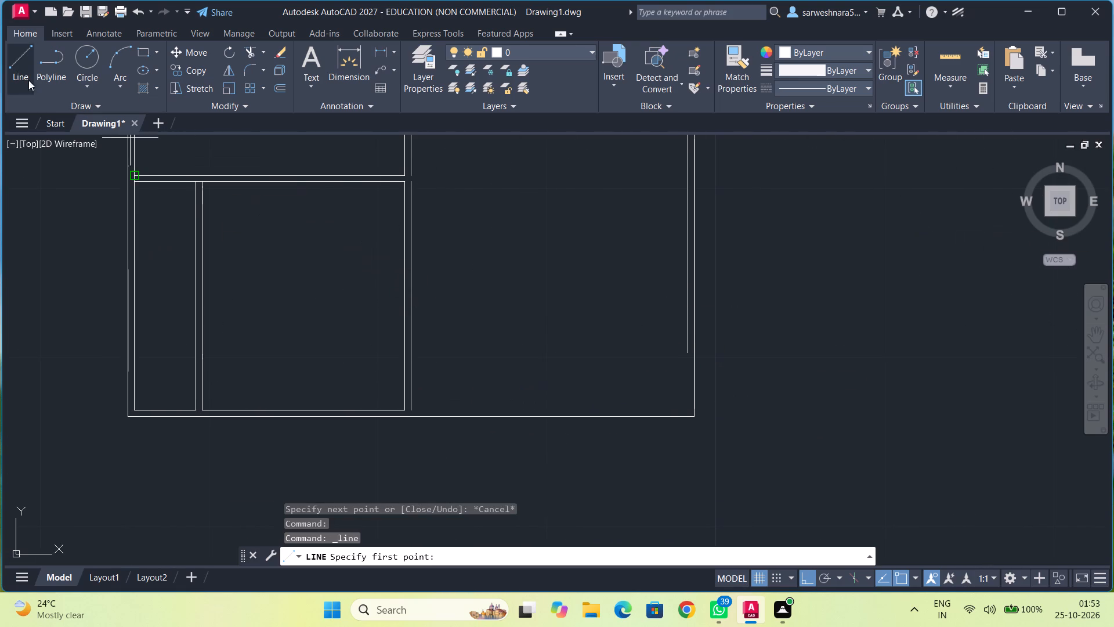
left_click(414, 409)
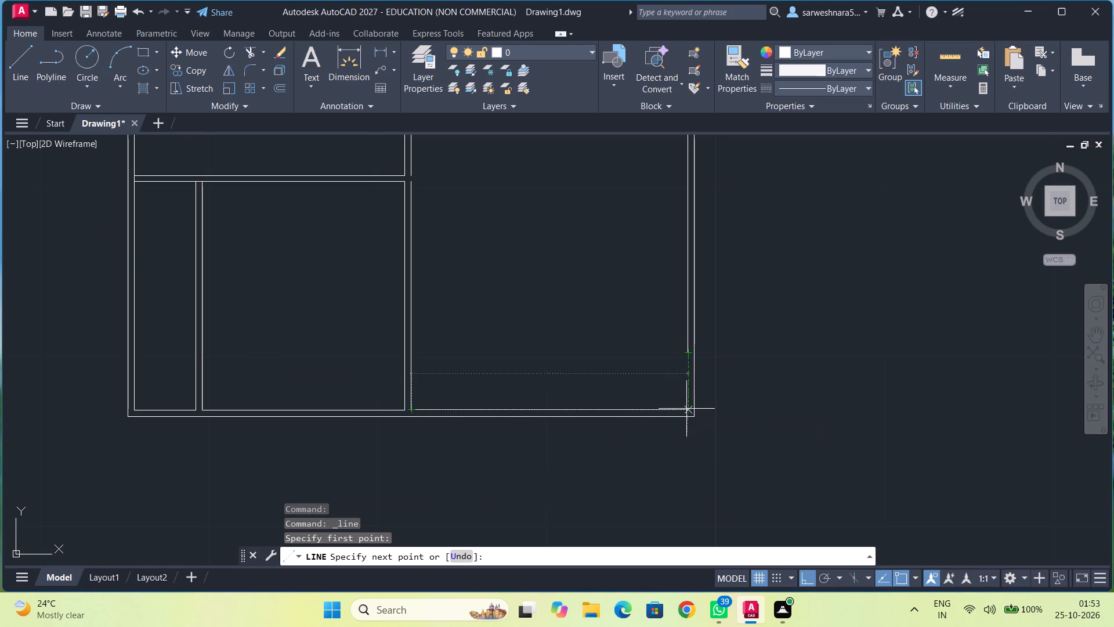
left_click(686, 409)
left_click(685, 355)
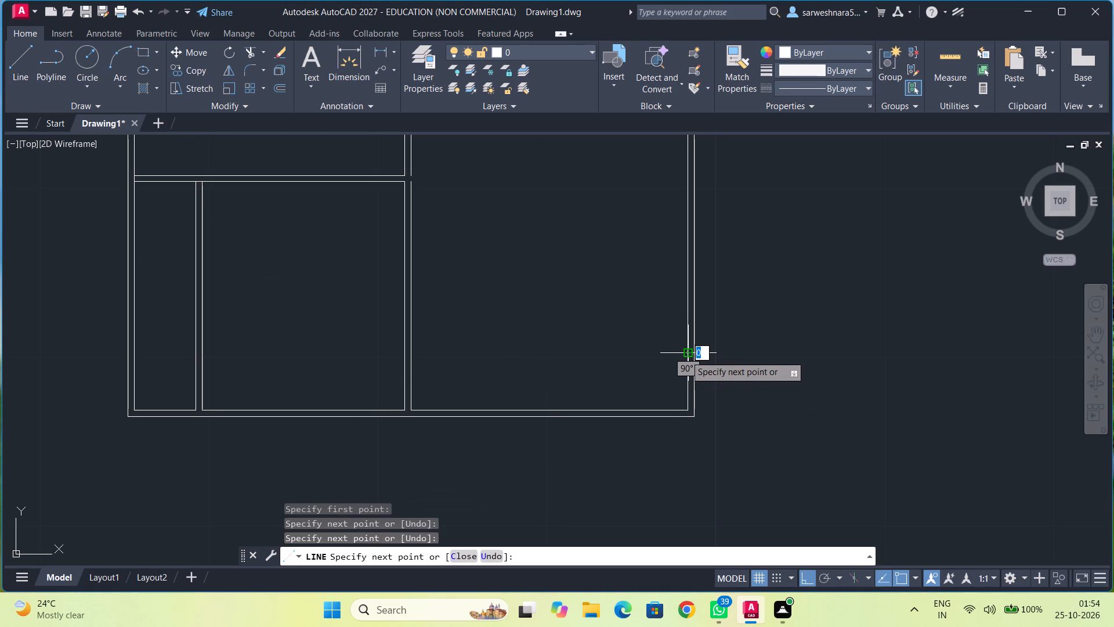
key("Escape")
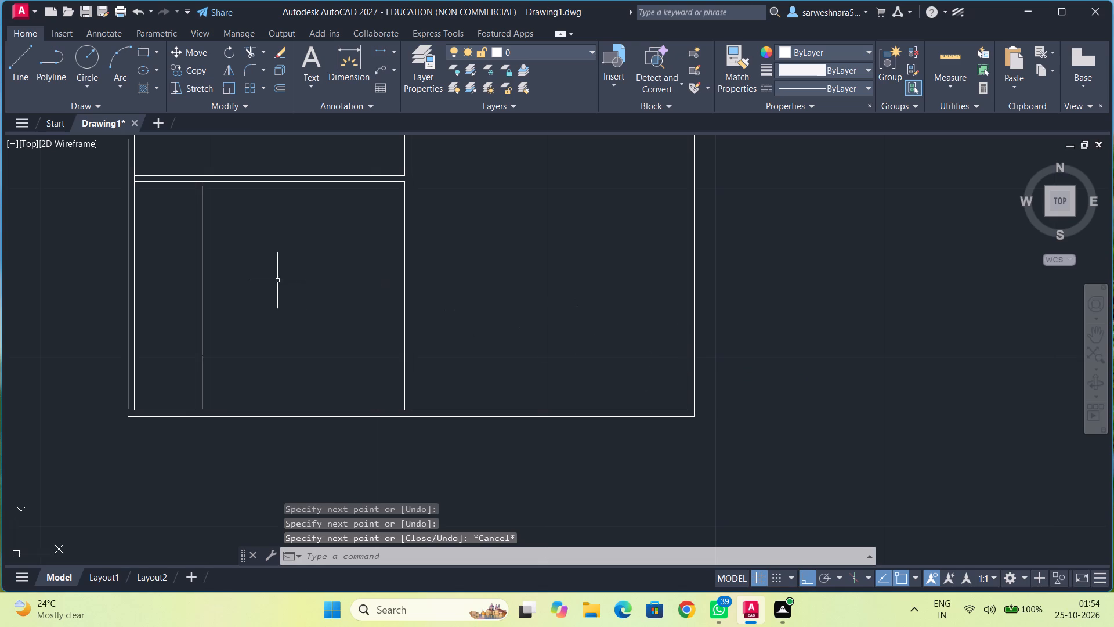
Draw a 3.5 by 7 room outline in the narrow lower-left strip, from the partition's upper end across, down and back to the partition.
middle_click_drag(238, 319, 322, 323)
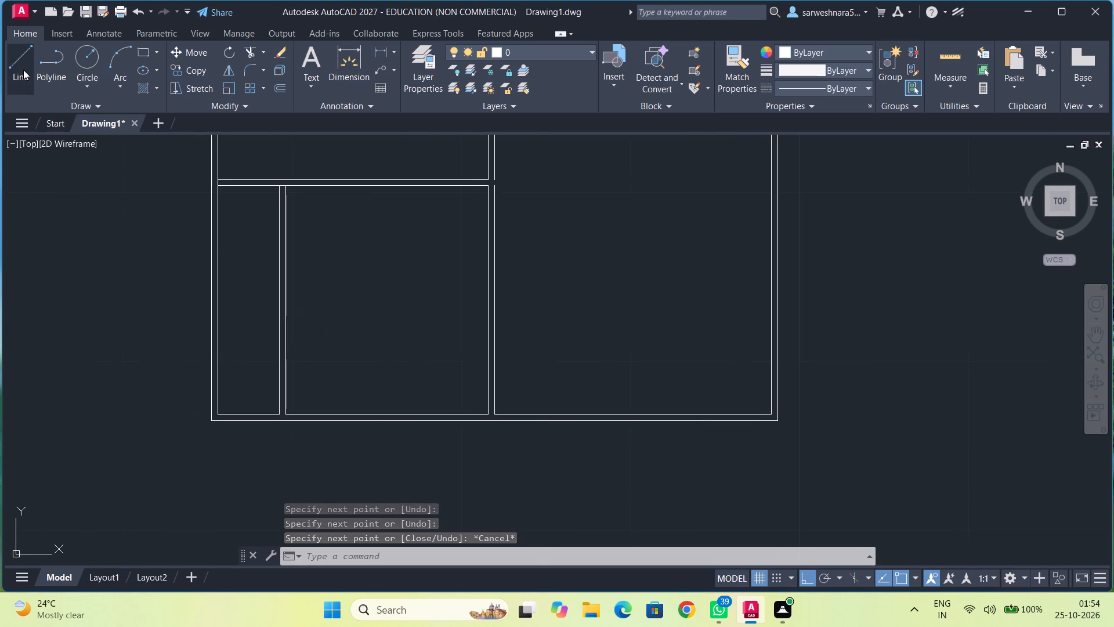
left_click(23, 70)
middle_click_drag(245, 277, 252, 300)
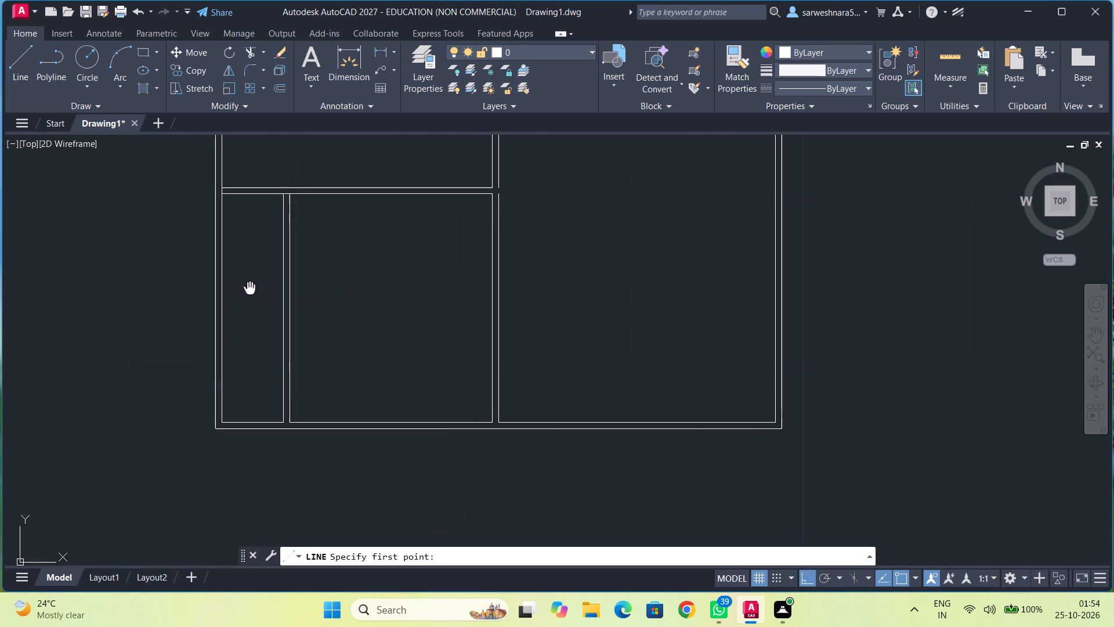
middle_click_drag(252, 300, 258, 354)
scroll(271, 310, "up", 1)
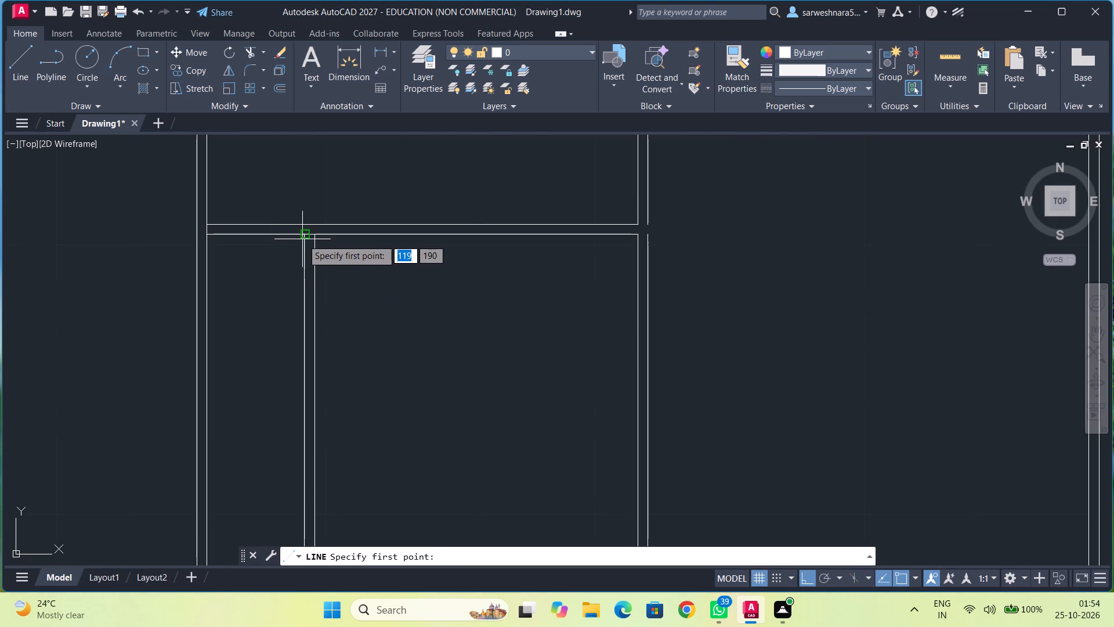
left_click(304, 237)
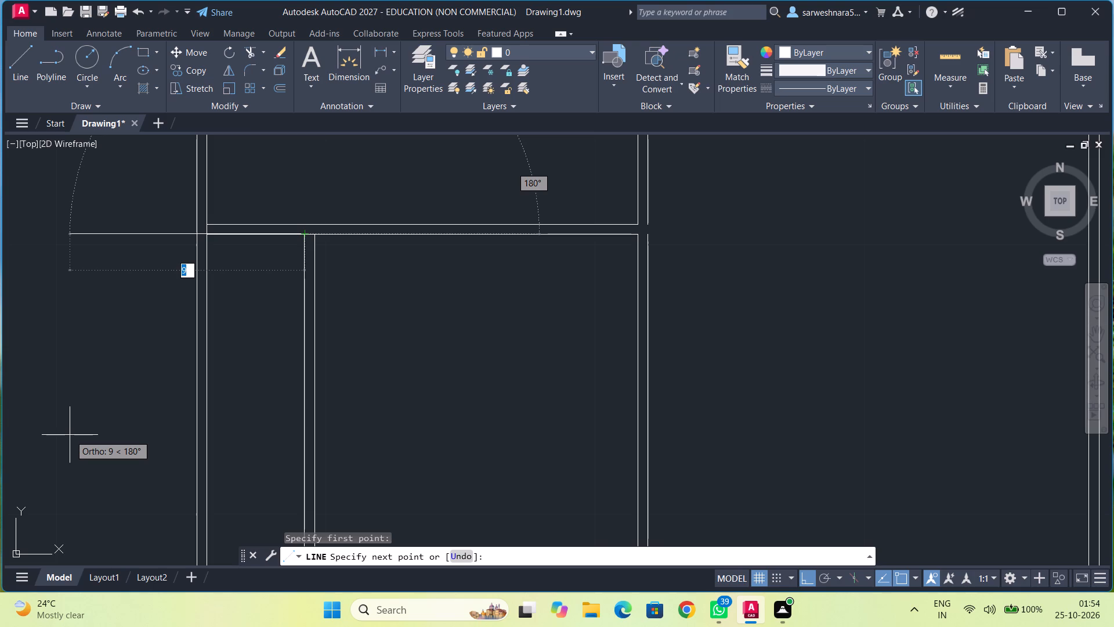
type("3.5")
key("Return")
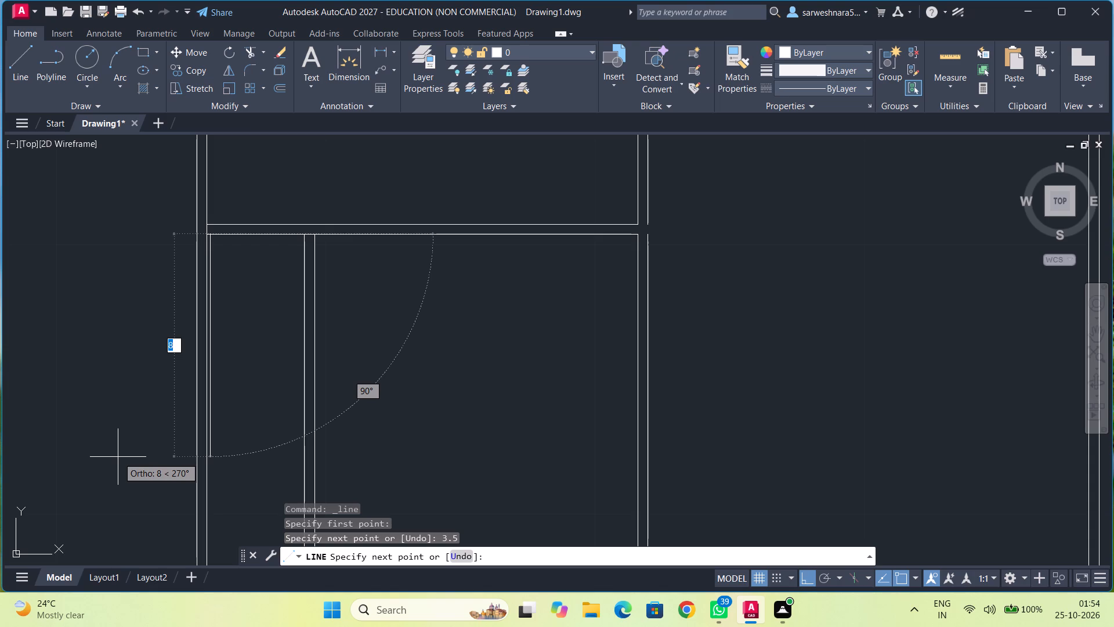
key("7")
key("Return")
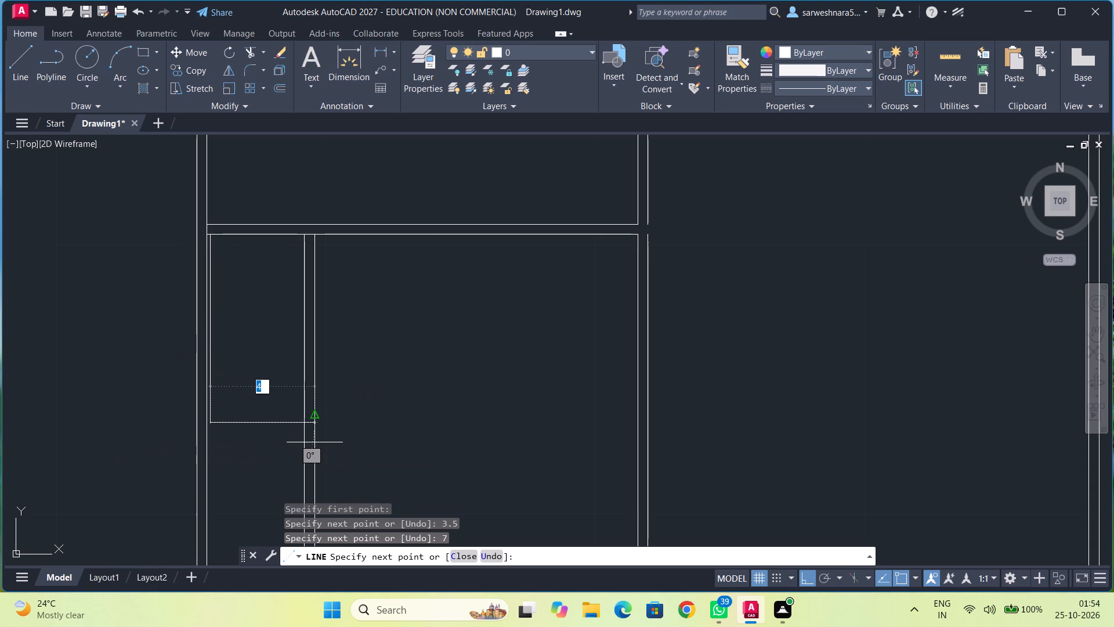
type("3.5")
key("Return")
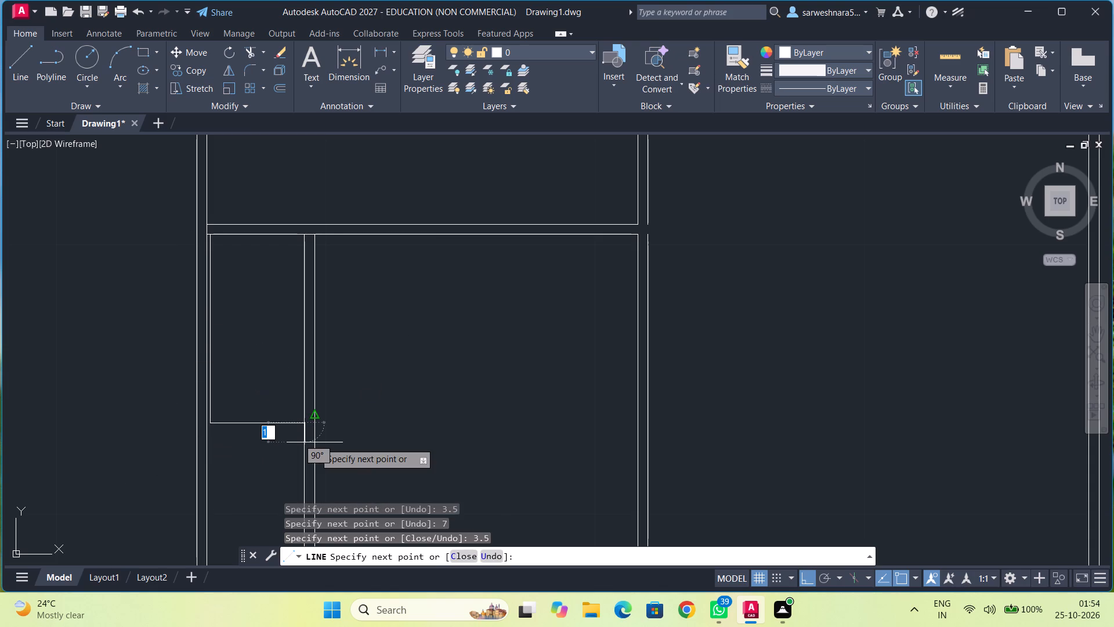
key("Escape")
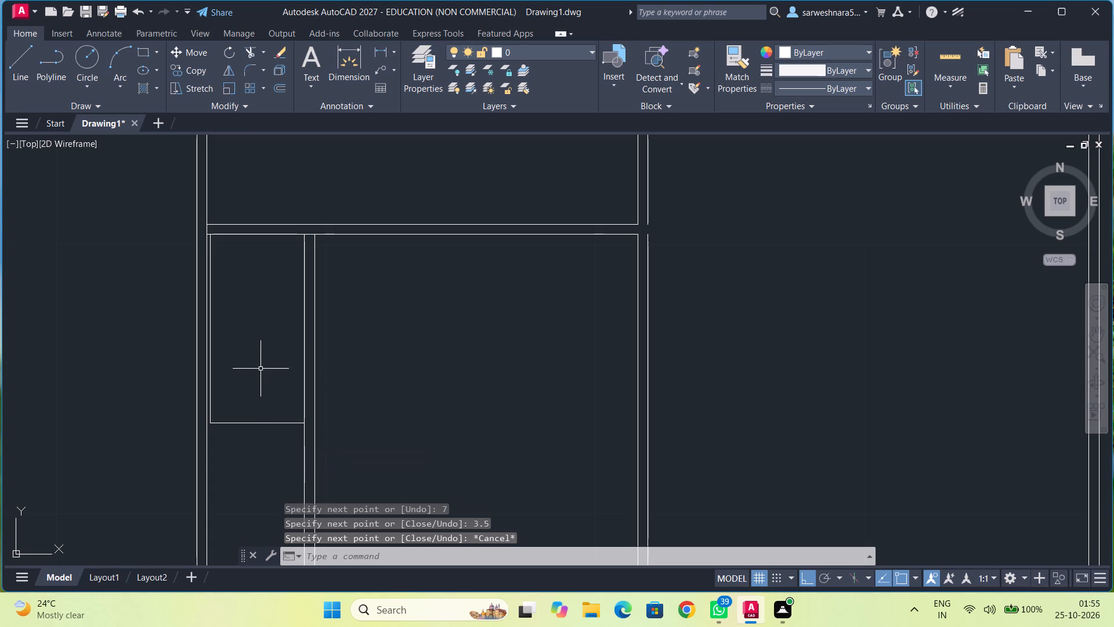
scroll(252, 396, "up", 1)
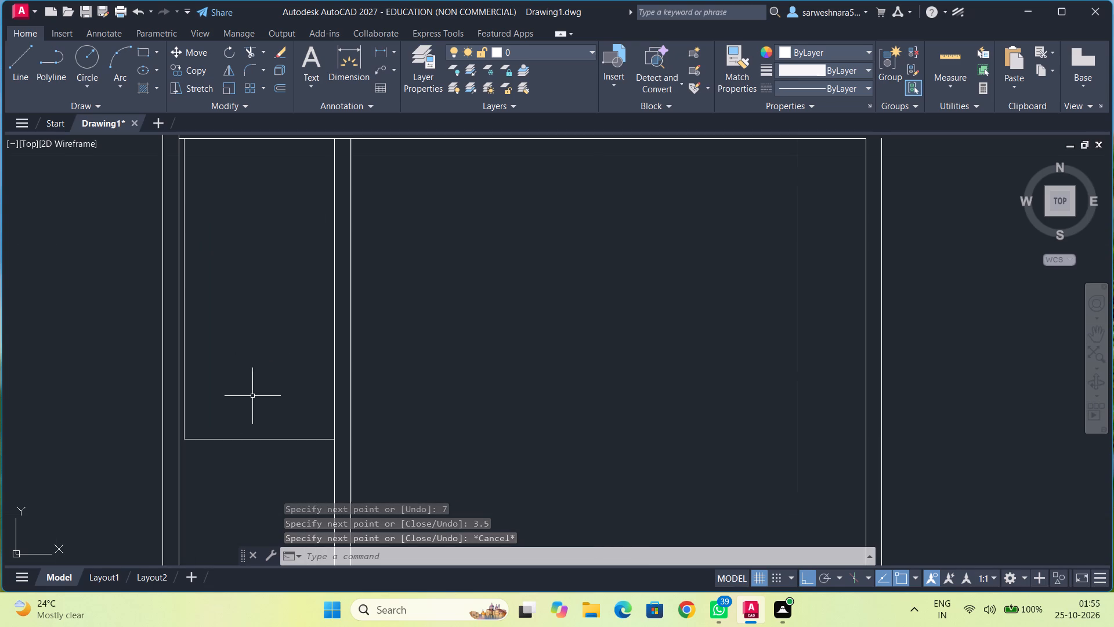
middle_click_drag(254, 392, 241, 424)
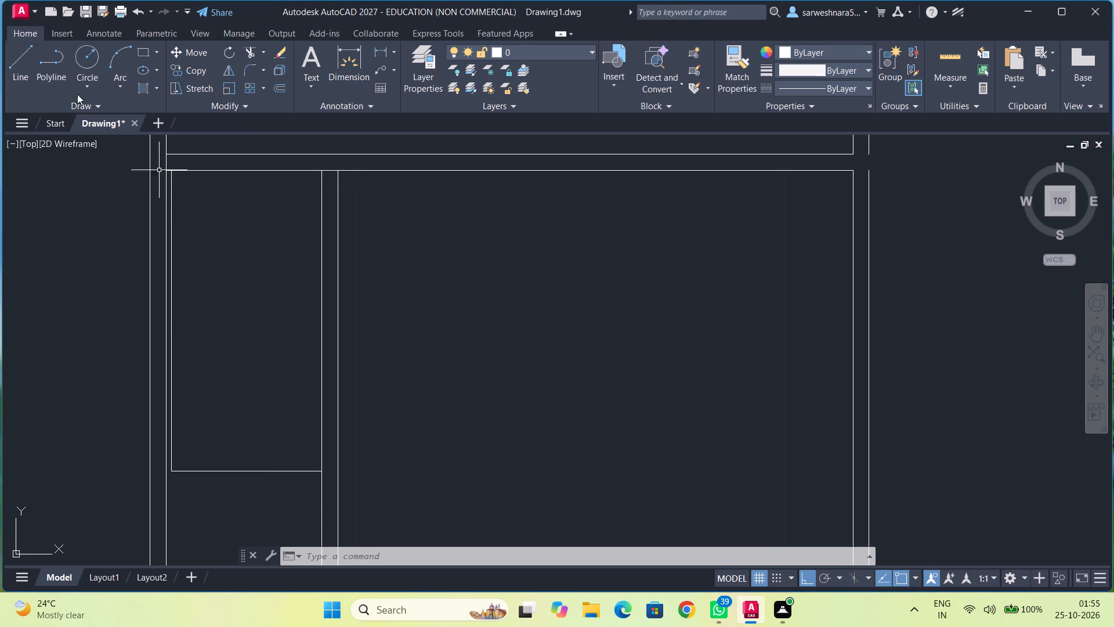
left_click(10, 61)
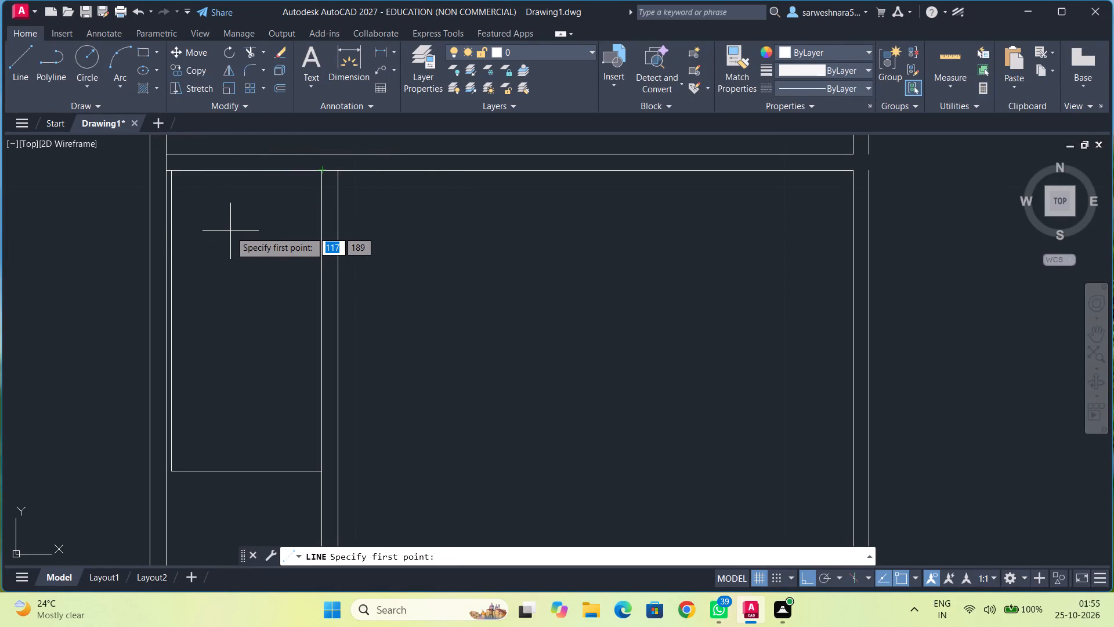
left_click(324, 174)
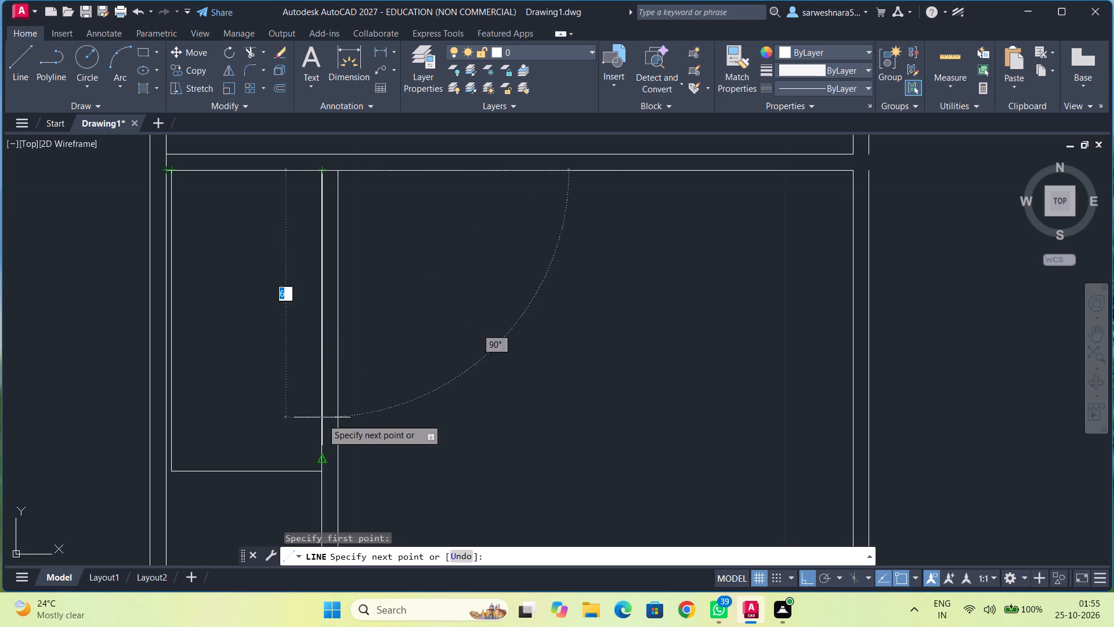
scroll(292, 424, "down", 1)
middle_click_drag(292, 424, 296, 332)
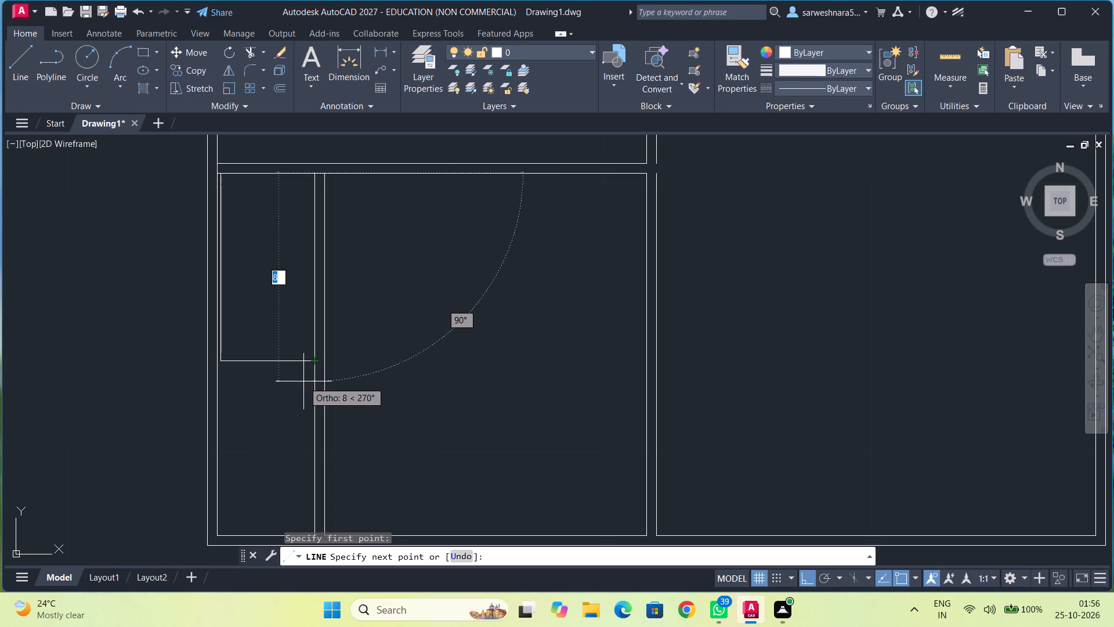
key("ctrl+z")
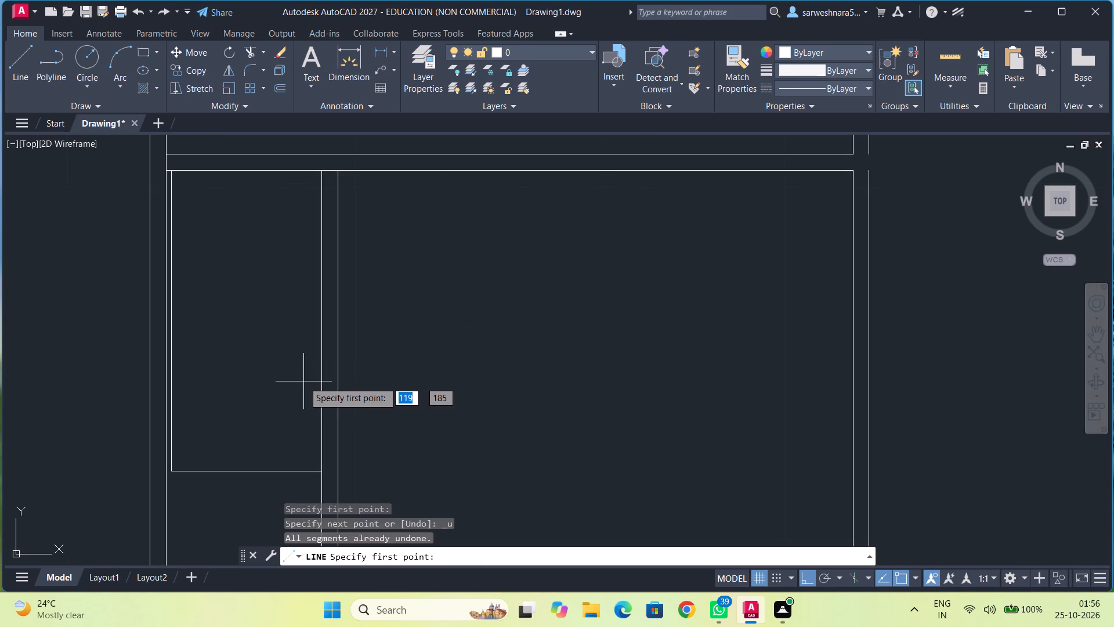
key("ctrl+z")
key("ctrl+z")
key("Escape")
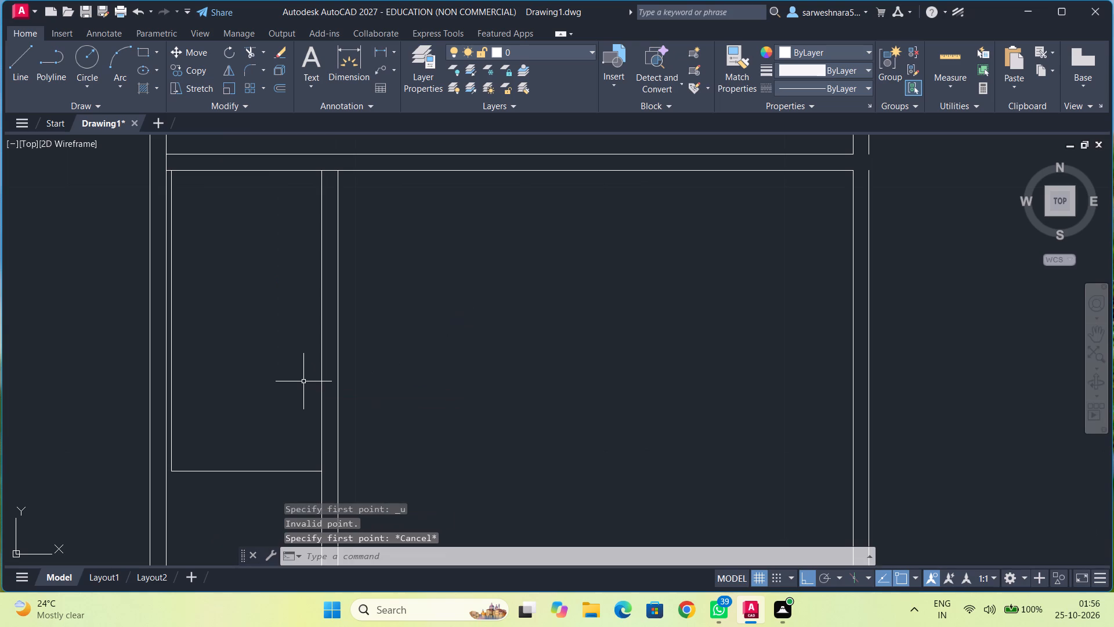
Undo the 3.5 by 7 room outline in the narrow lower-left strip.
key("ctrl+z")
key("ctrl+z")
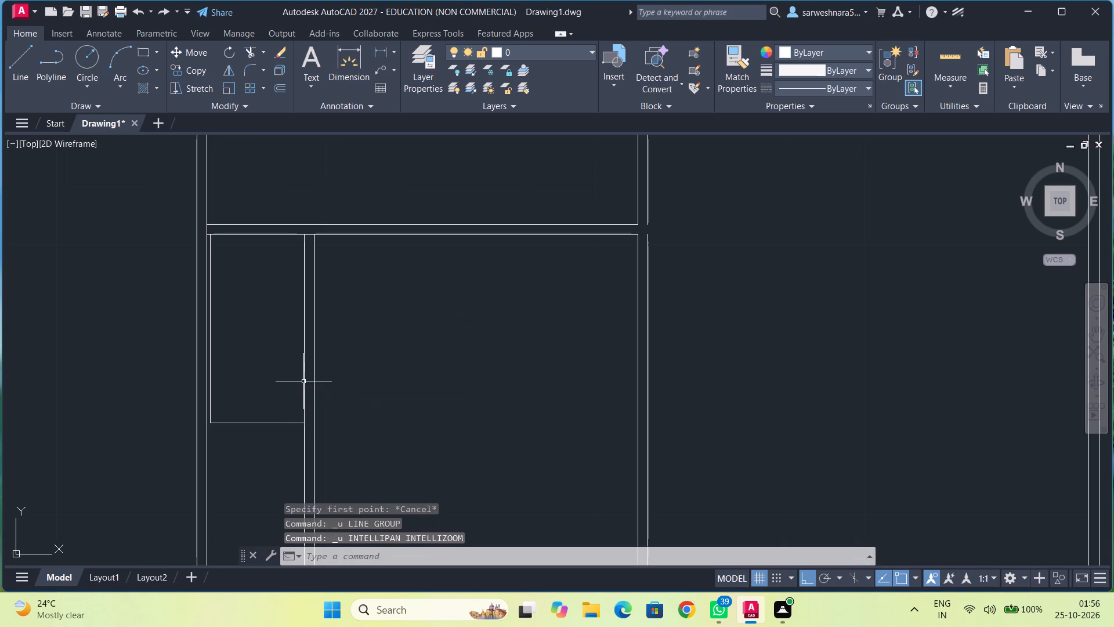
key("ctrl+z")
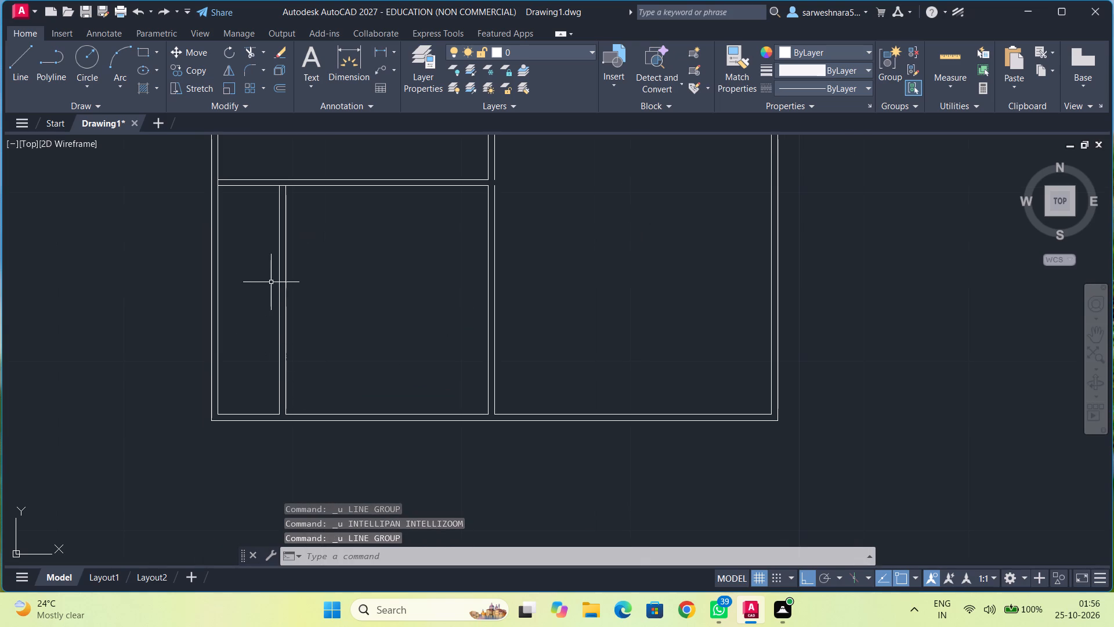
Draw a line 7 down the left wall's outer line from the strip's top level, and 4 across to the partition.
scroll(272, 240, "up", 2)
middle_click_drag(270, 264, 280, 434)
left_click(24, 60)
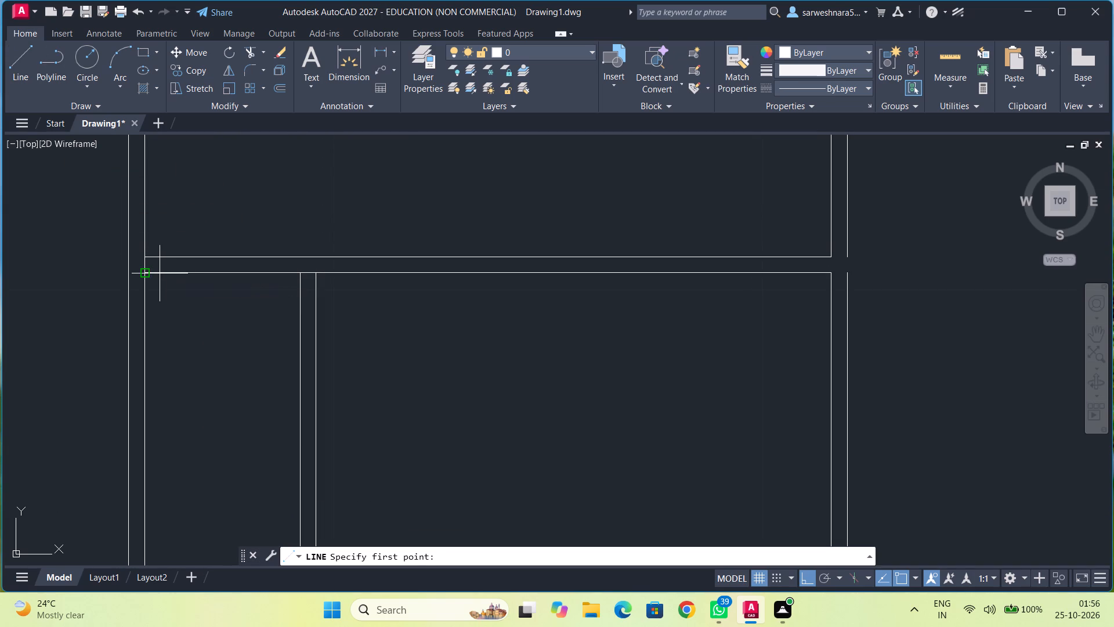
left_click(129, 275)
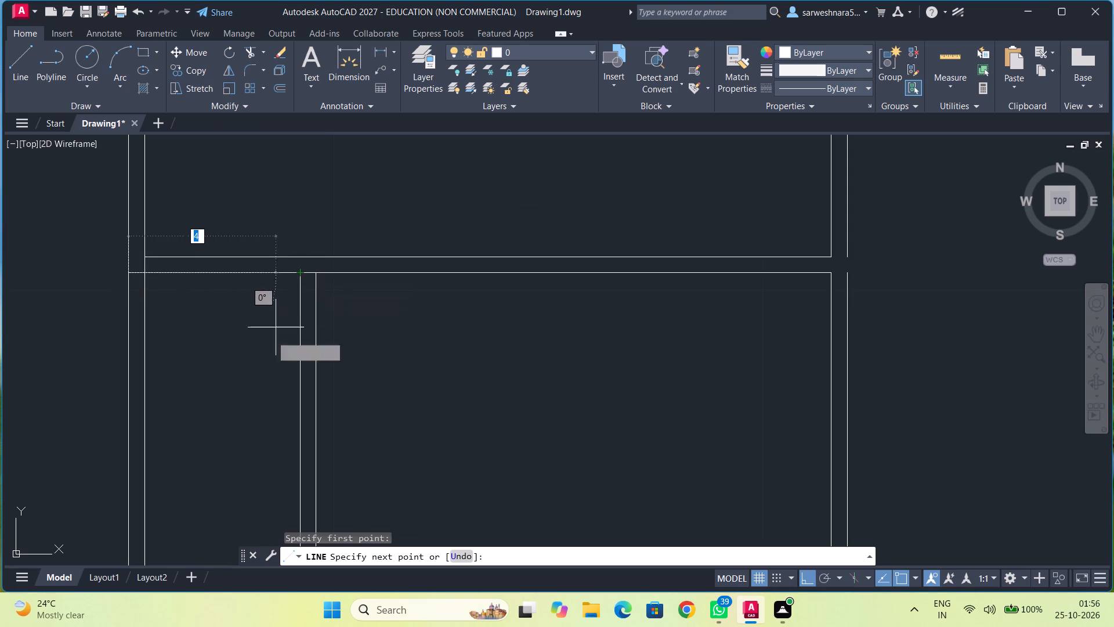
middle_click_drag(202, 452, 234, 291)
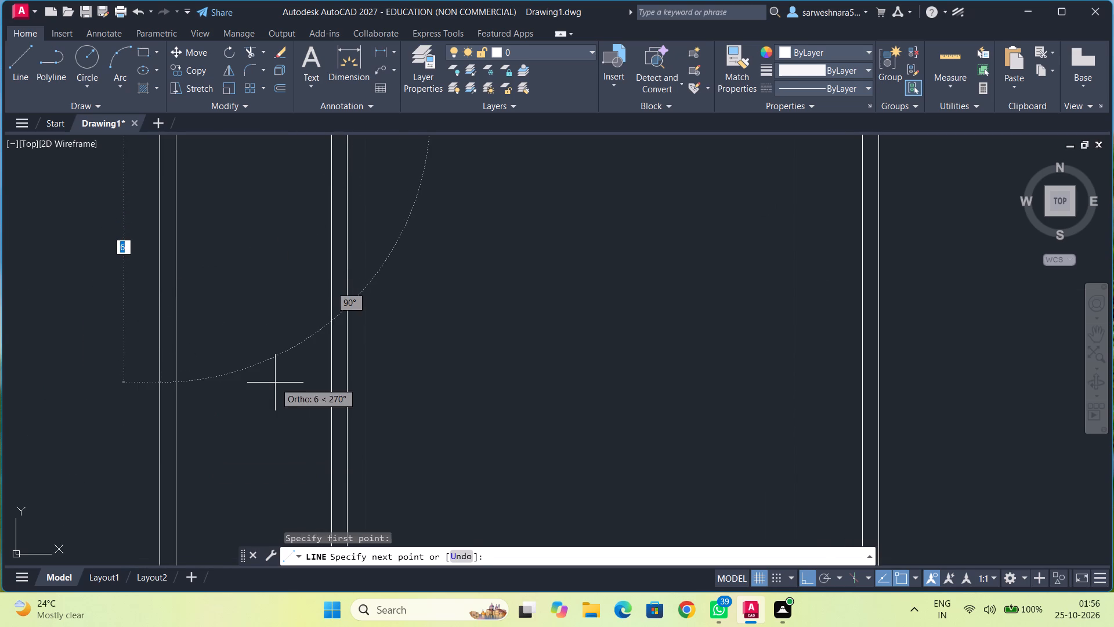
key("7")
key("Return")
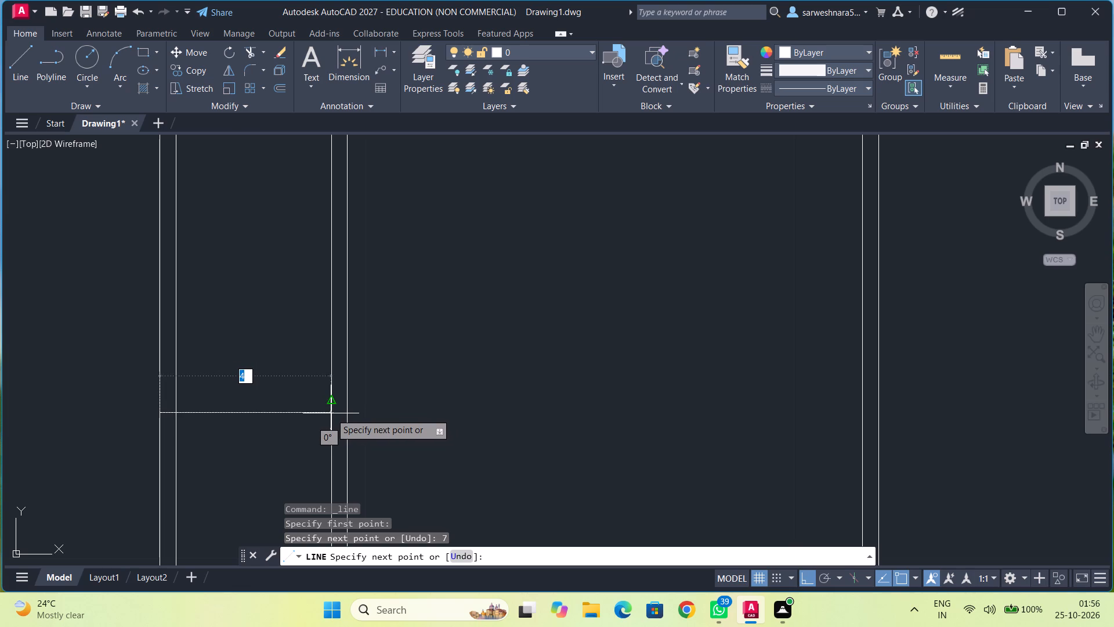
key("4")
key("Return")
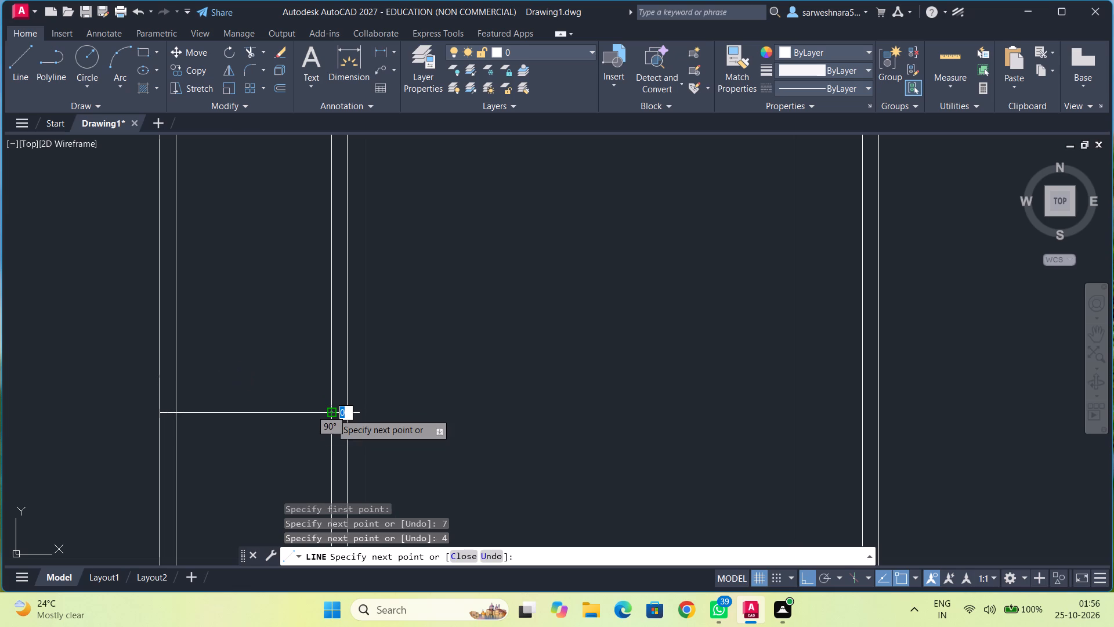
scroll(354, 419, "up", 4)
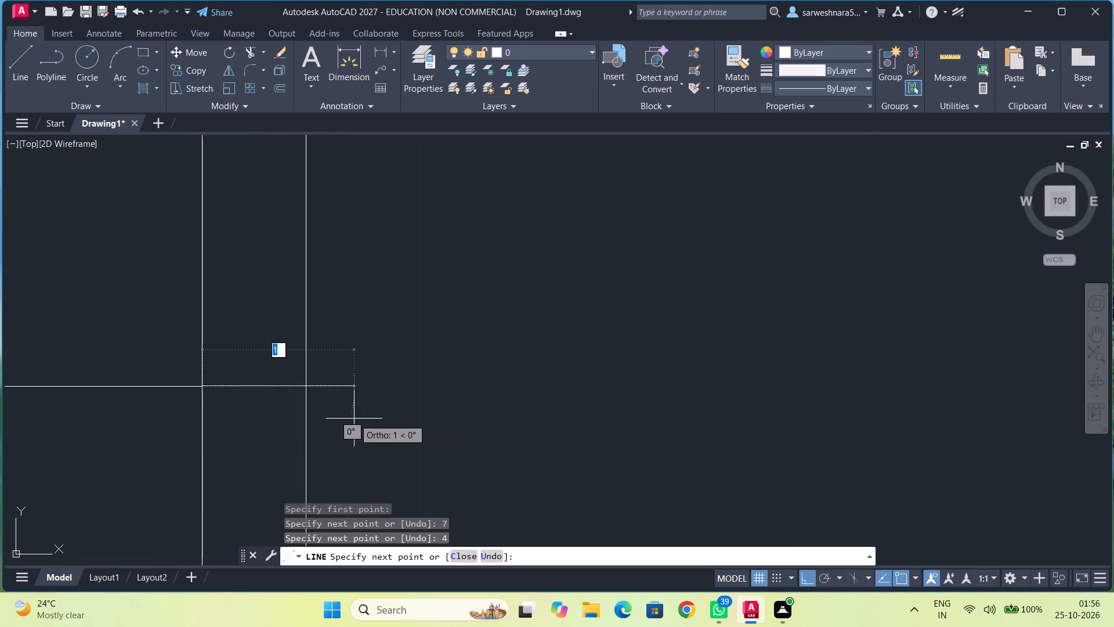
key("Escape")
Trim off the left wall's inner line between the top and bottom lines of the 4 by 7 room.
scroll(158, 327, "down", 4)
middle_click_drag(158, 327, 377, 441)
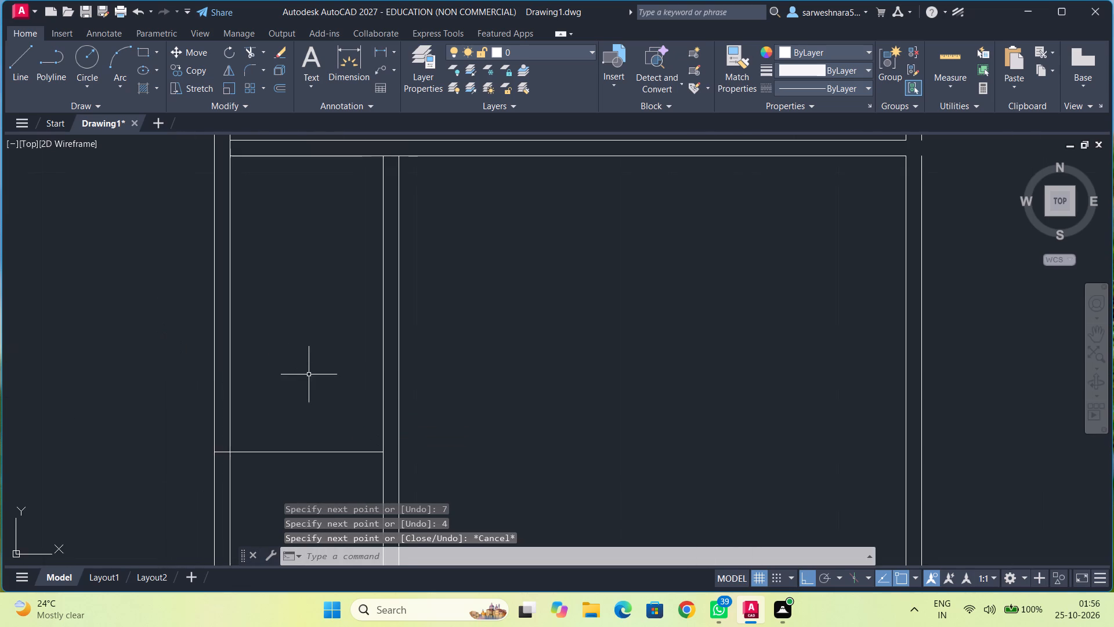
middle_click_drag(297, 360, 306, 417)
middle_click_drag(272, 315, 280, 351)
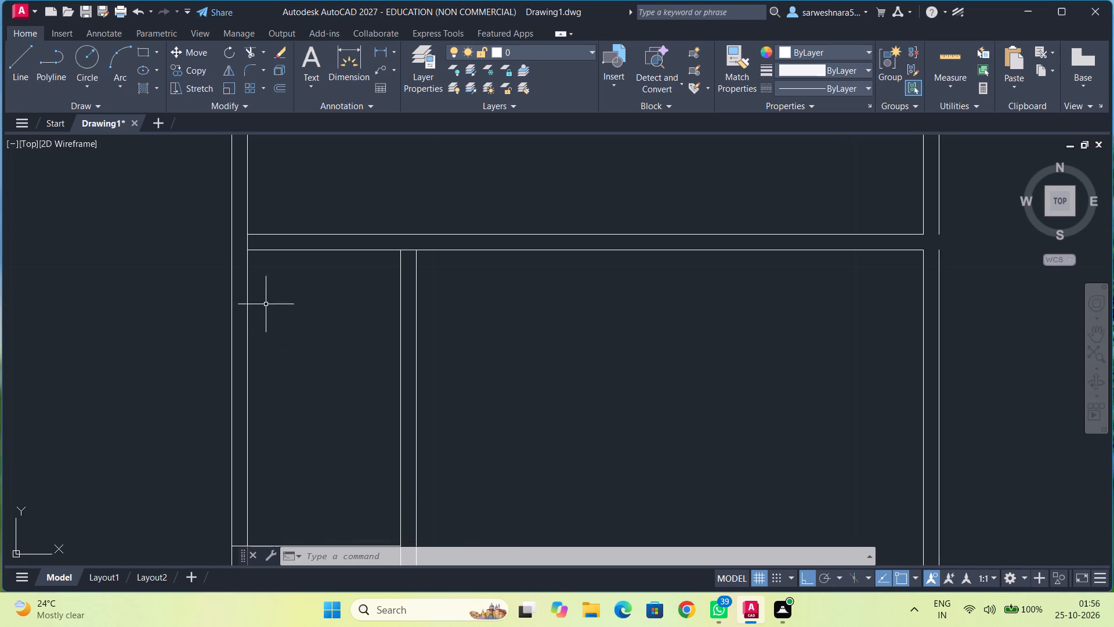
middle_click_drag(291, 371, 291, 356)
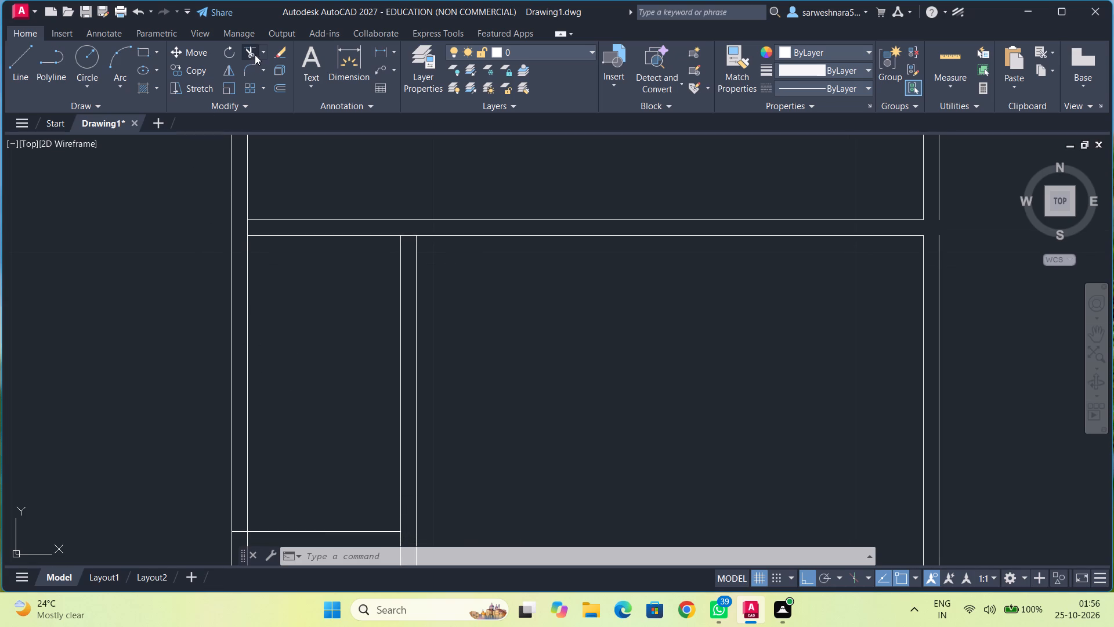
left_click(255, 55)
left_click(247, 271)
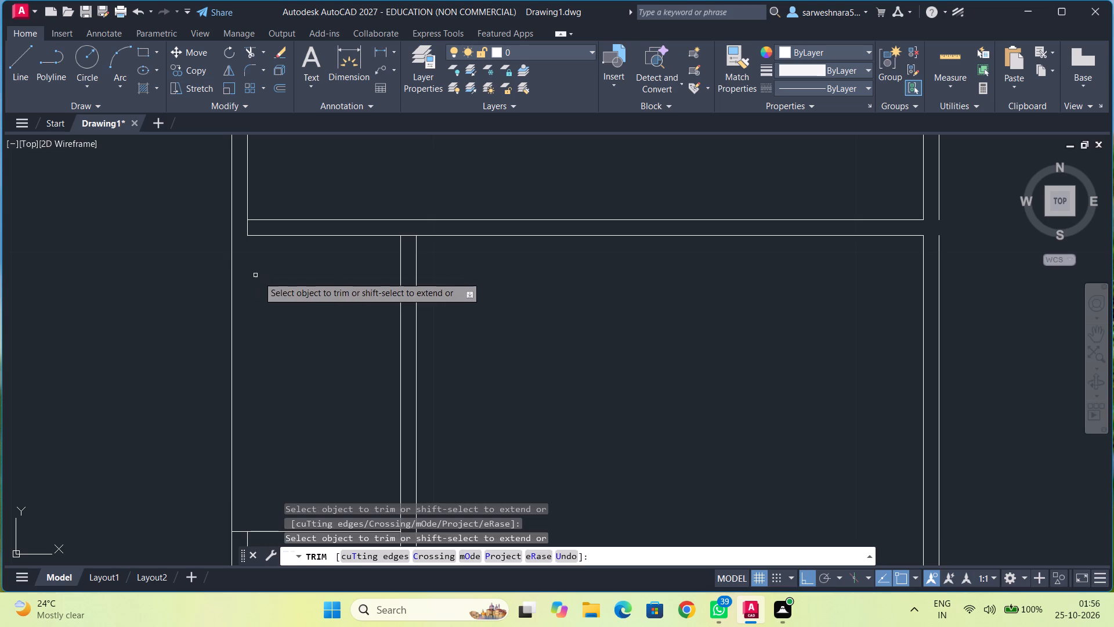
Offset the 4 by 7 room's left line 0.375 outward and its bottom line 0.375 downward.
scroll(285, 329, "down", 1)
middle_click_drag(285, 329, 298, 340)
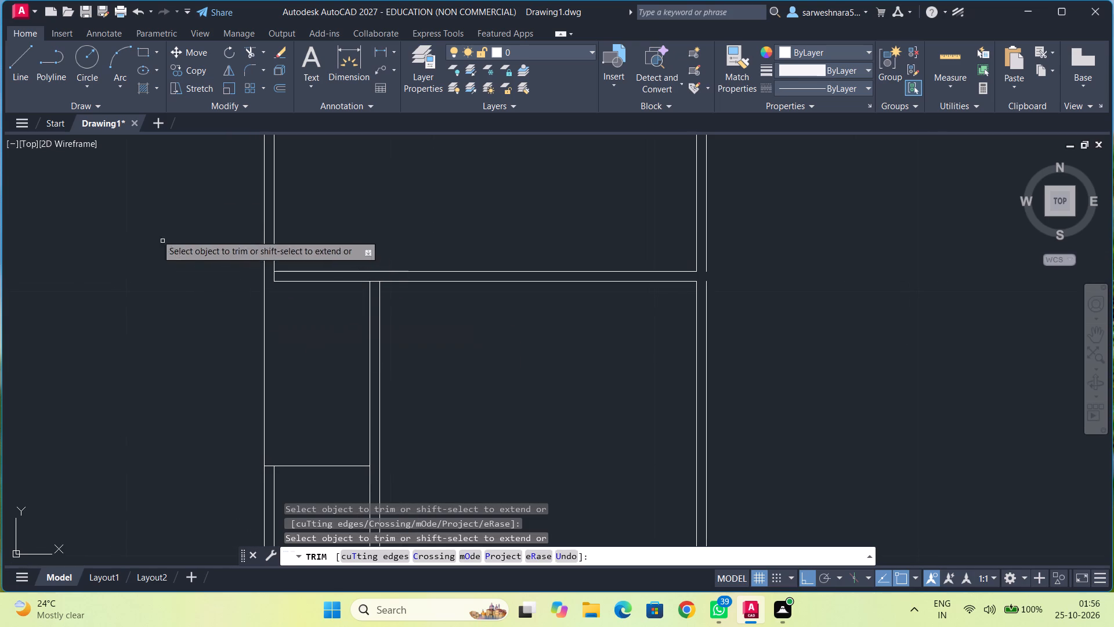
left_click(274, 84)
type("0.375")
key("Return")
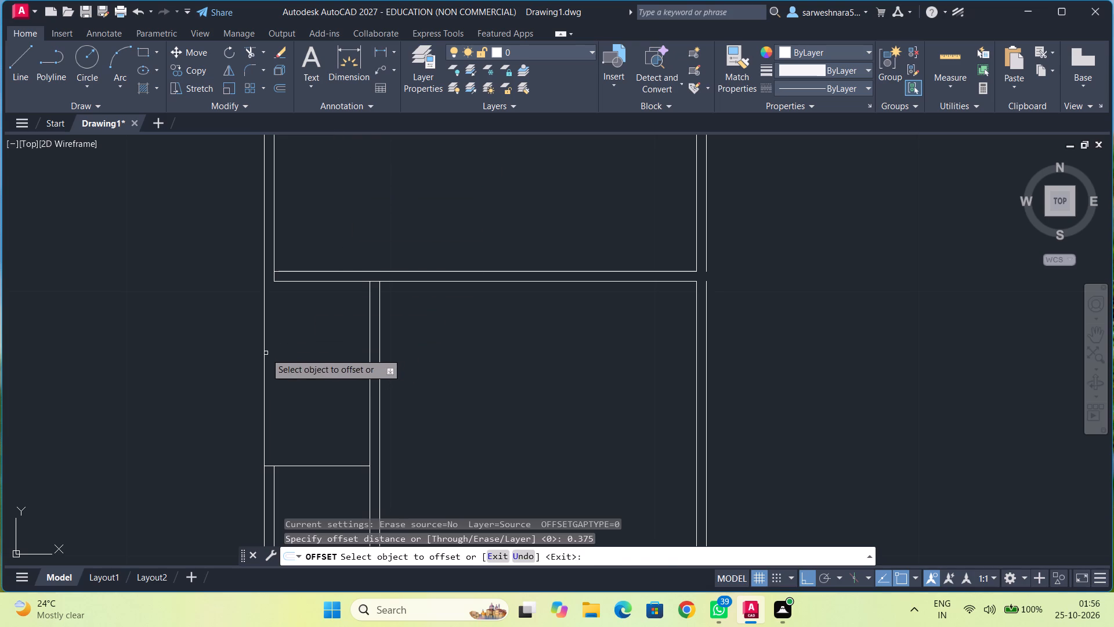
left_click(264, 352)
left_click(242, 355)
middle_click_drag(313, 370, 295, 317)
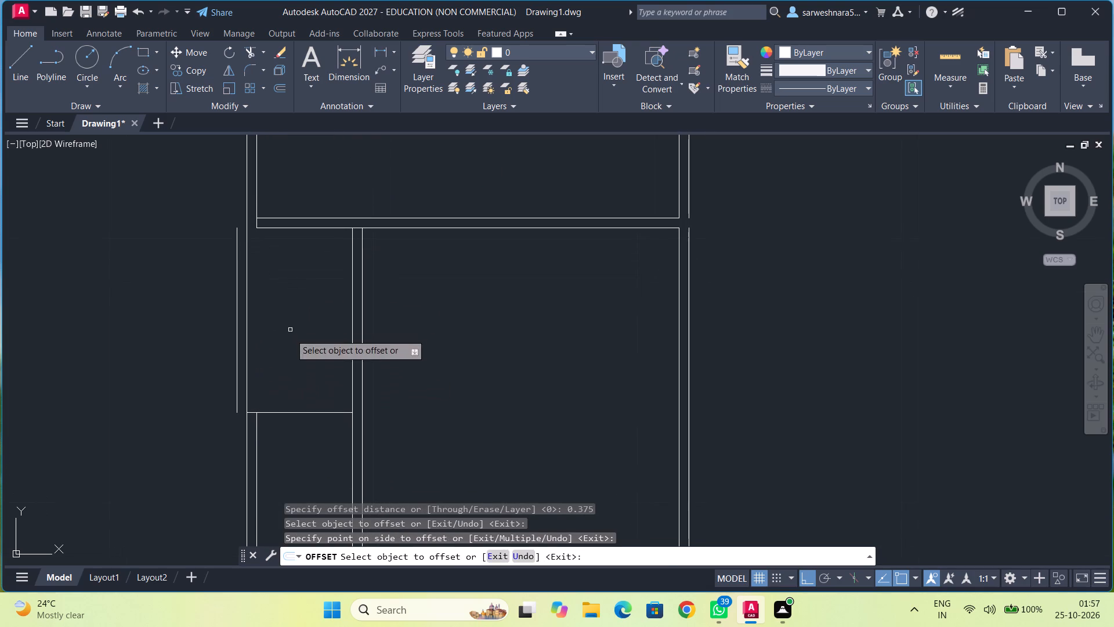
middle_click_drag(289, 359, 286, 338)
middle_click(286, 333)
middle_click(286, 330)
middle_click_drag(286, 326, 286, 309)
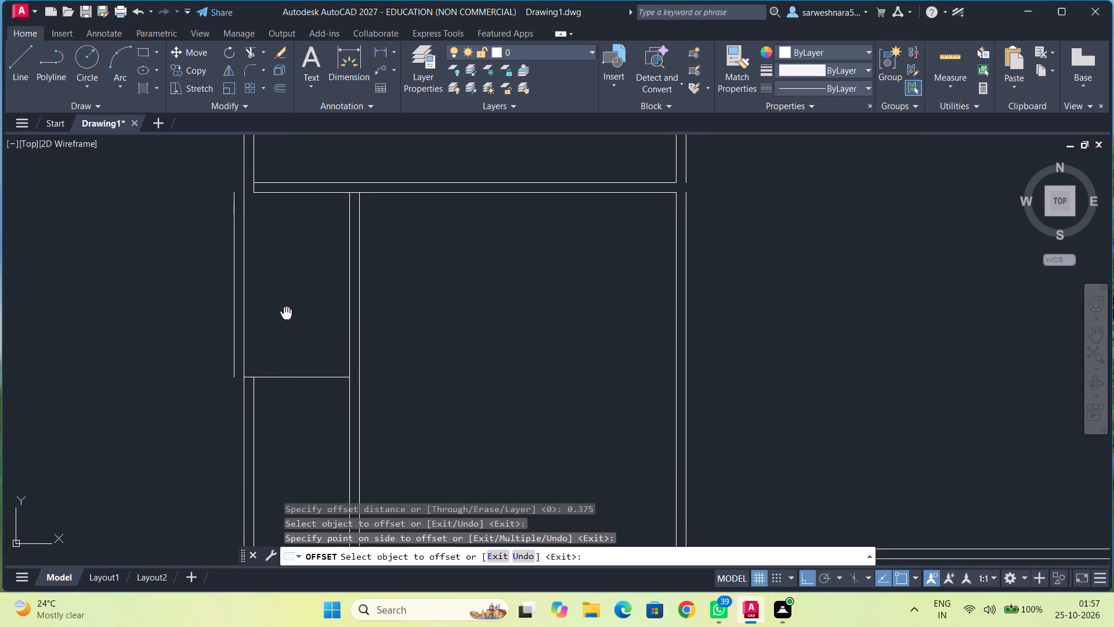
middle_click_drag(286, 309, 283, 266)
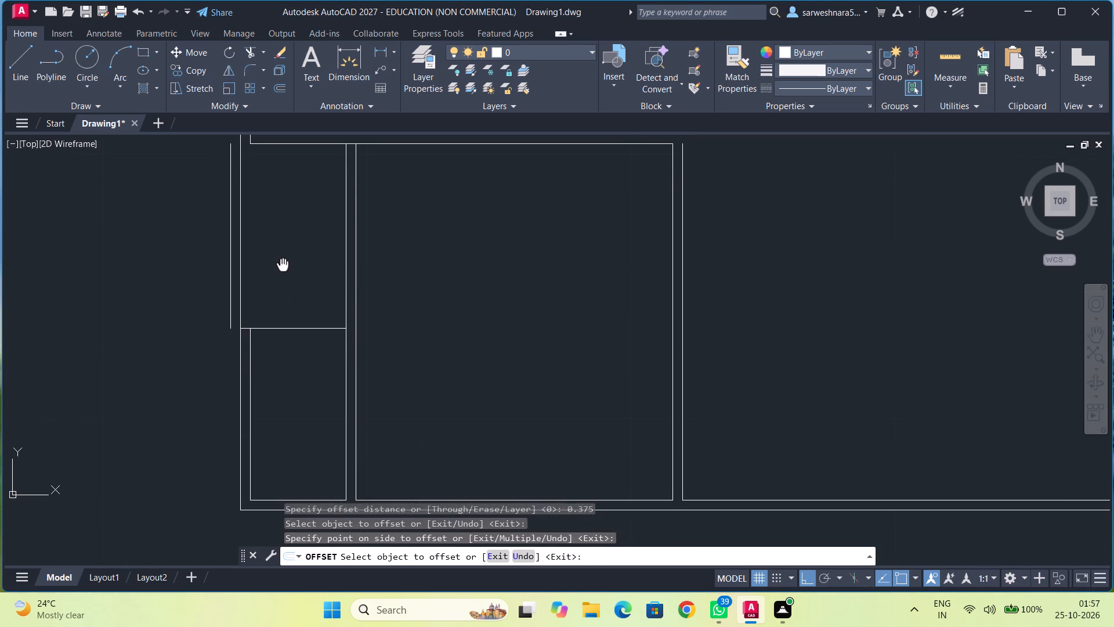
middle_click_drag(283, 266, 284, 253)
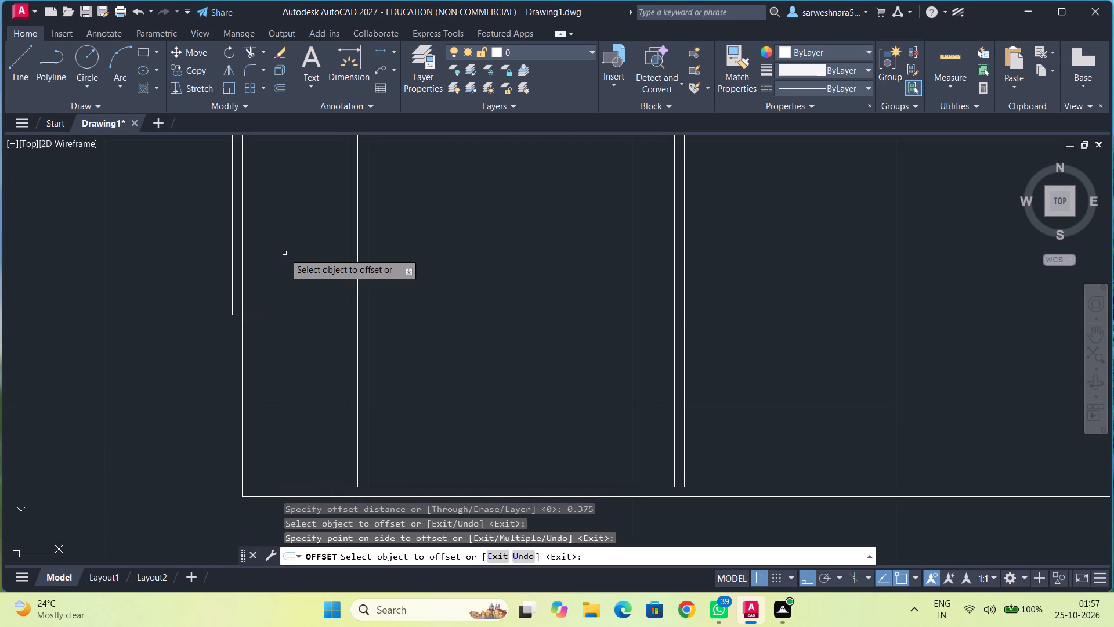
left_click(280, 315)
left_click(281, 340)
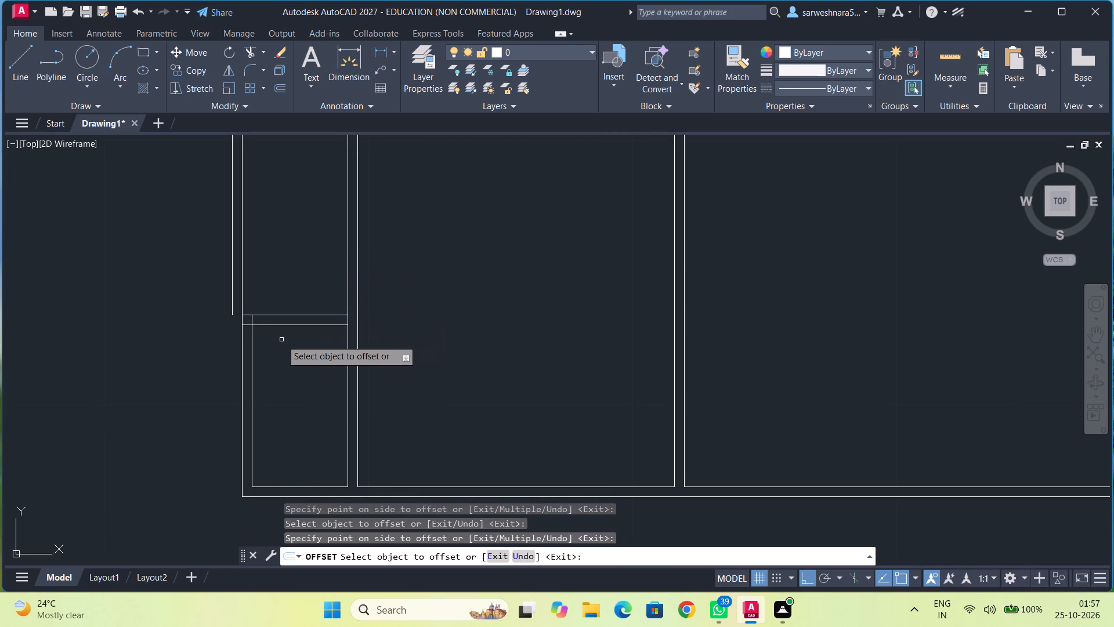
Trim the three line stubs crossing the wall below the 4 by 7 room, at its left end and at the partition.
left_click(251, 52)
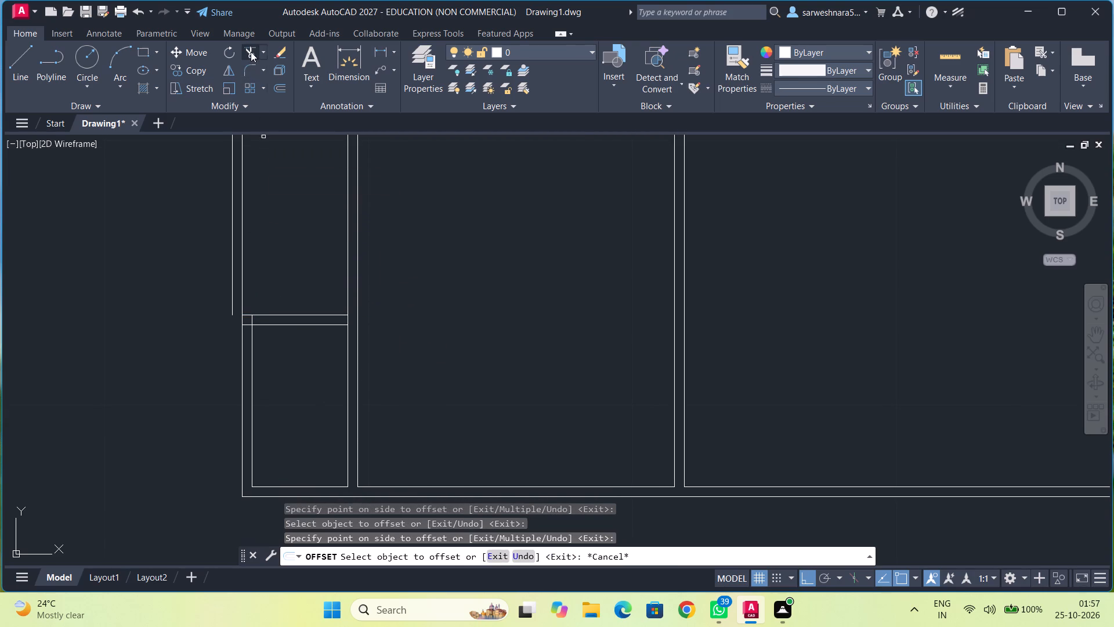
left_click(251, 322)
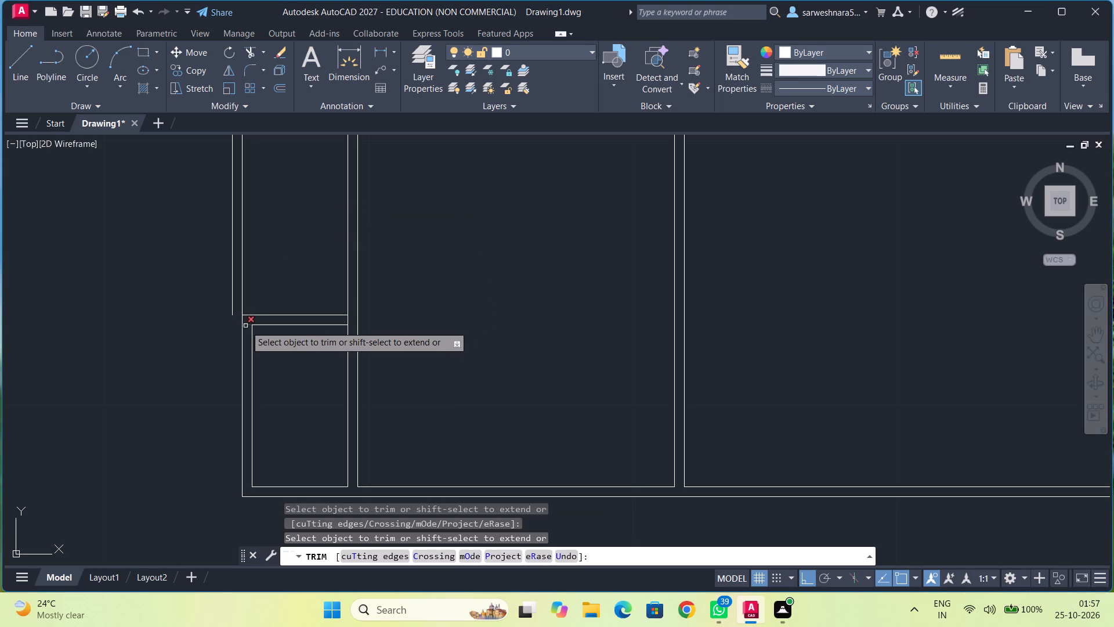
left_click(246, 326)
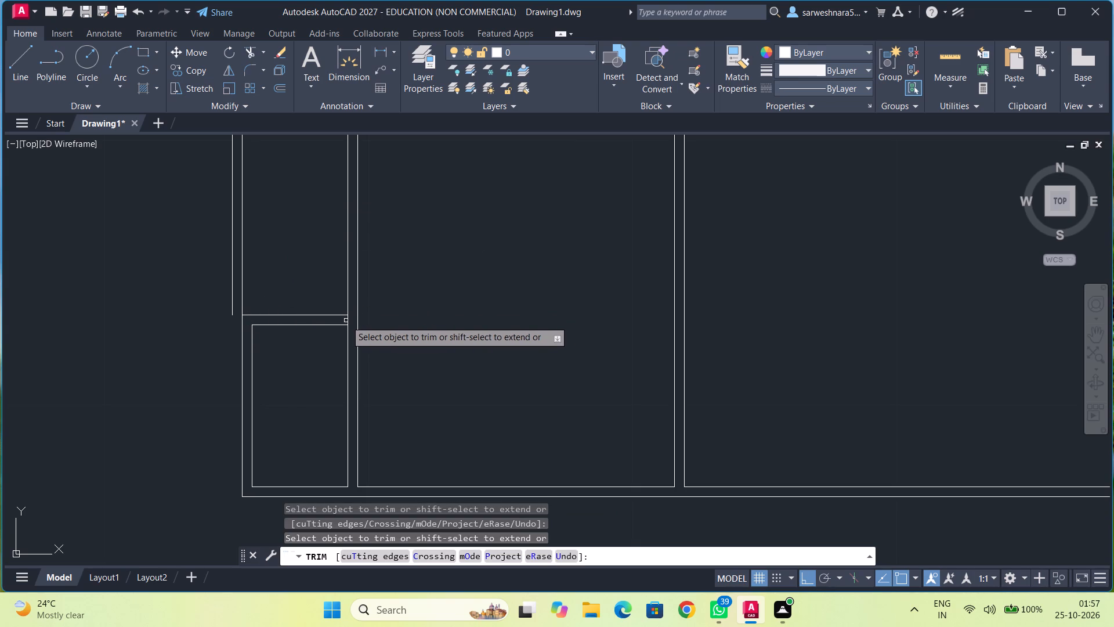
left_click(348, 320)
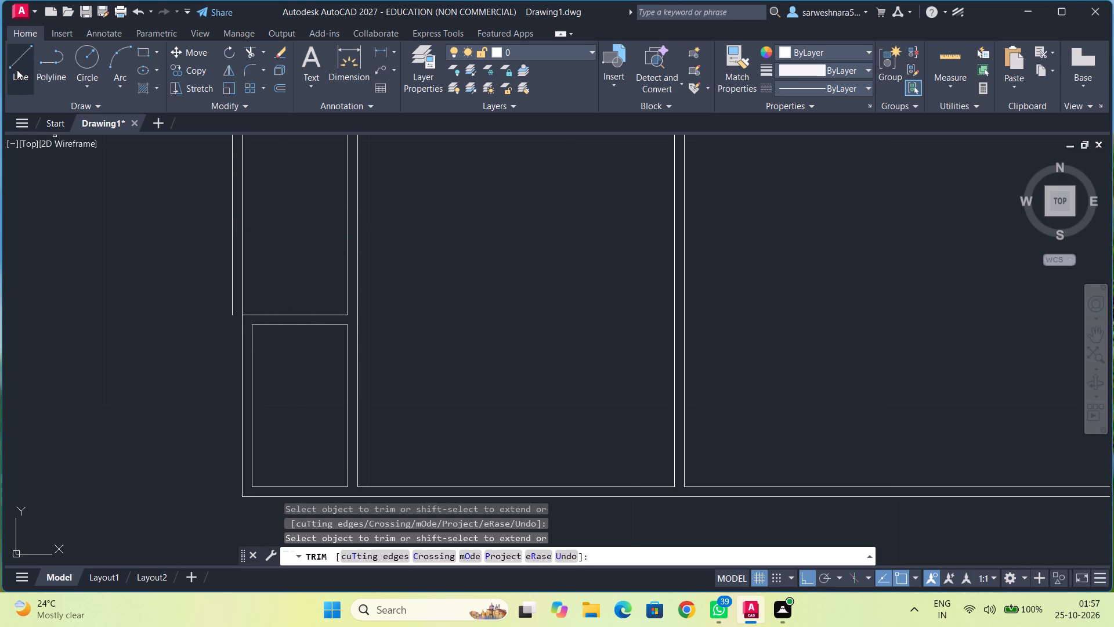
Close the 4 by 7 room's lower-left outer wall corner with two lines, and trim the line stub crossing that wall.
left_click(17, 70)
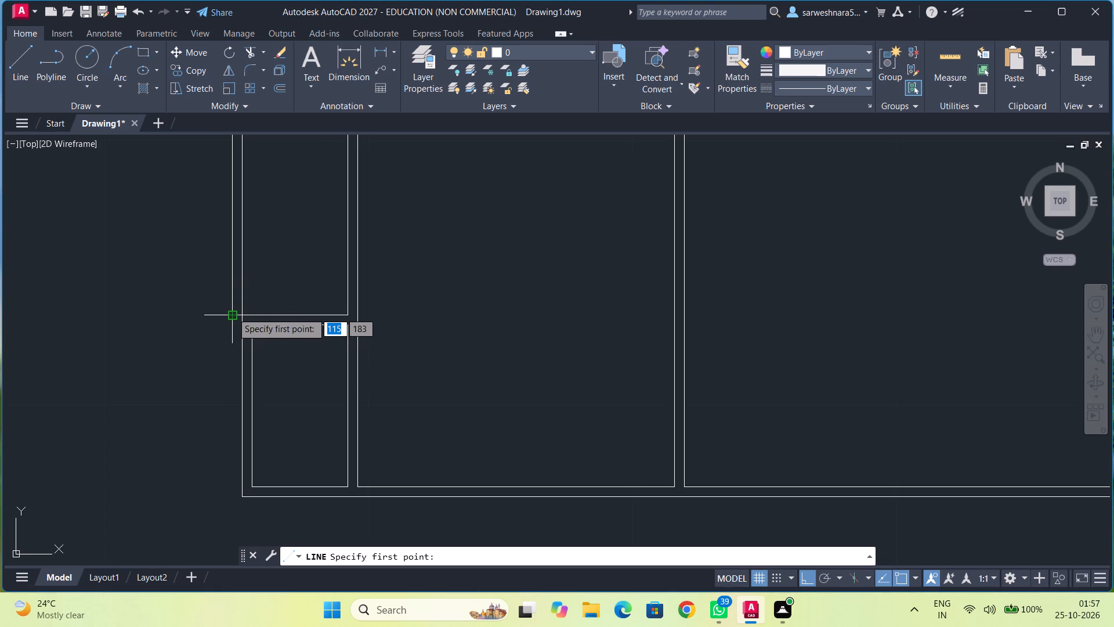
left_click(232, 312)
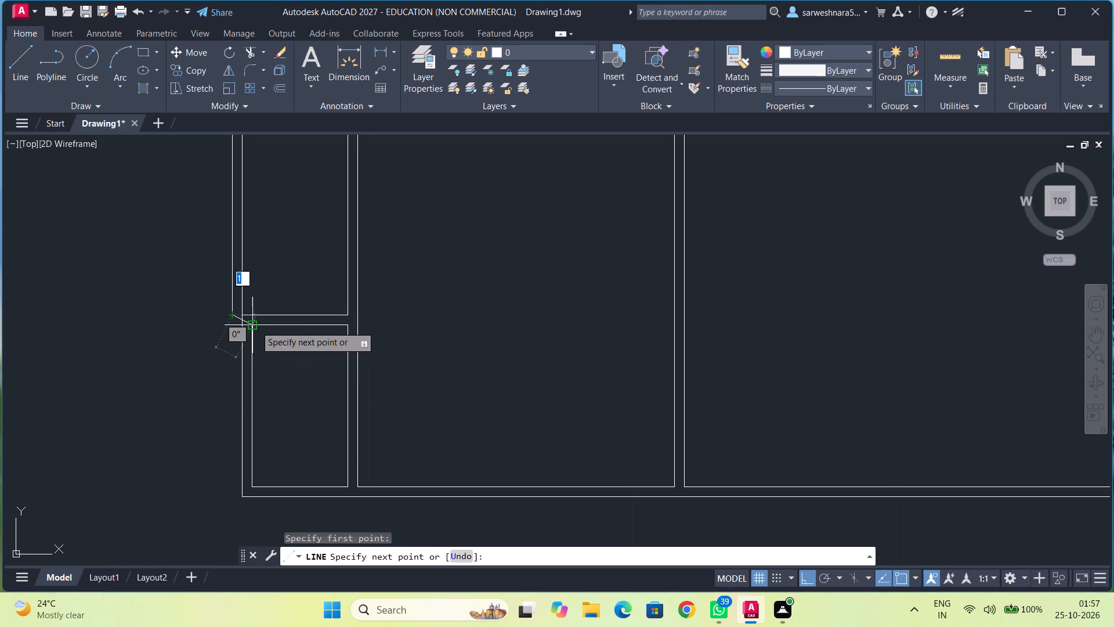
left_click(232, 326)
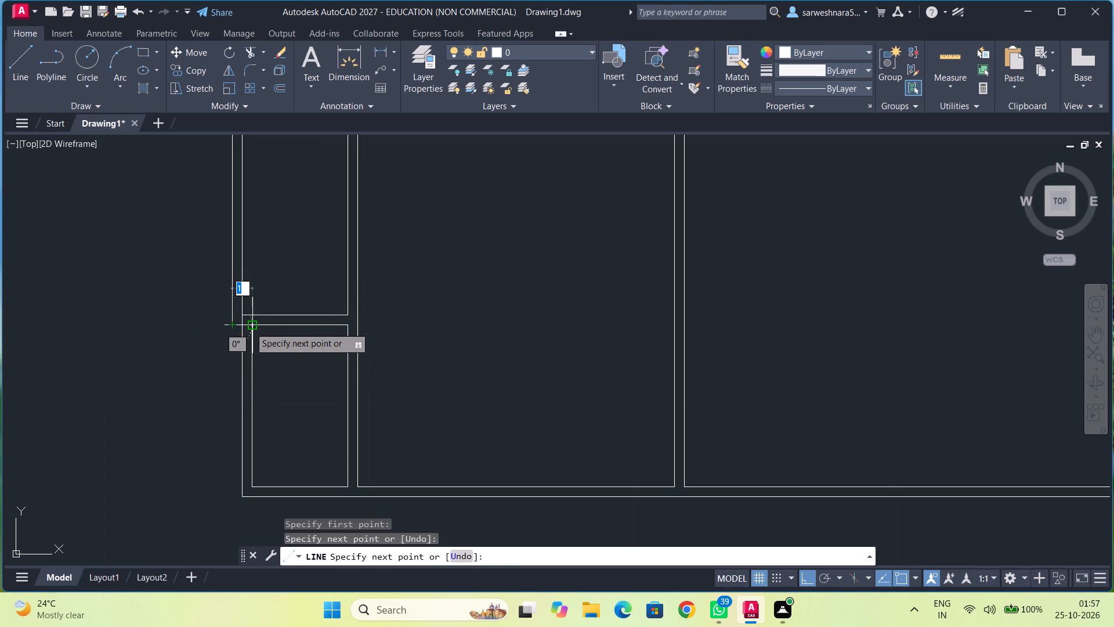
left_click(252, 327)
left_click(249, 53)
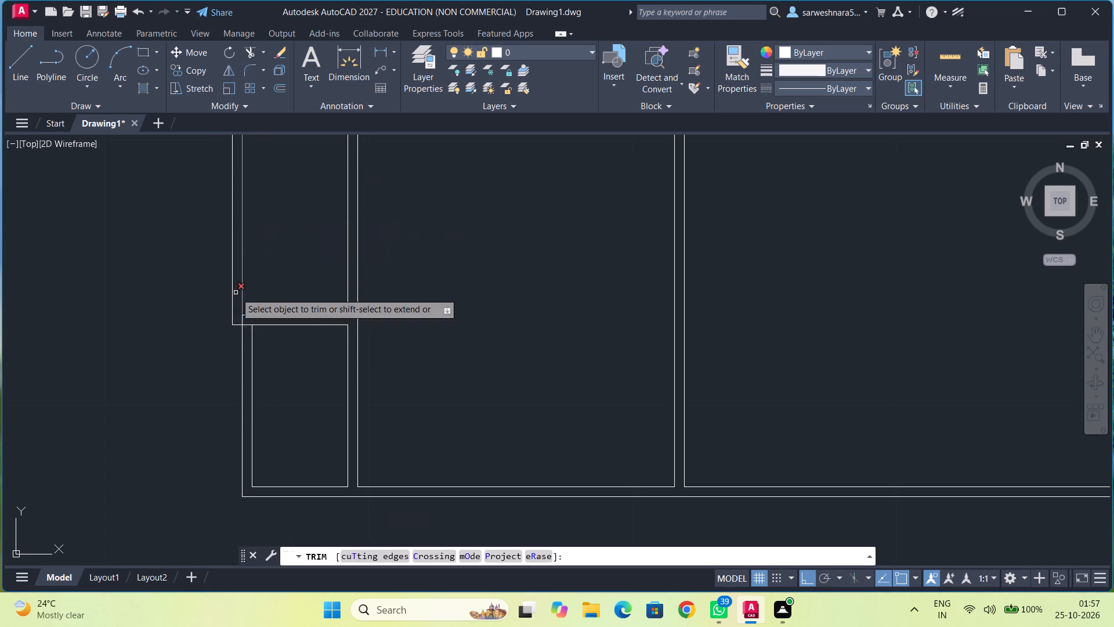
left_click(243, 321)
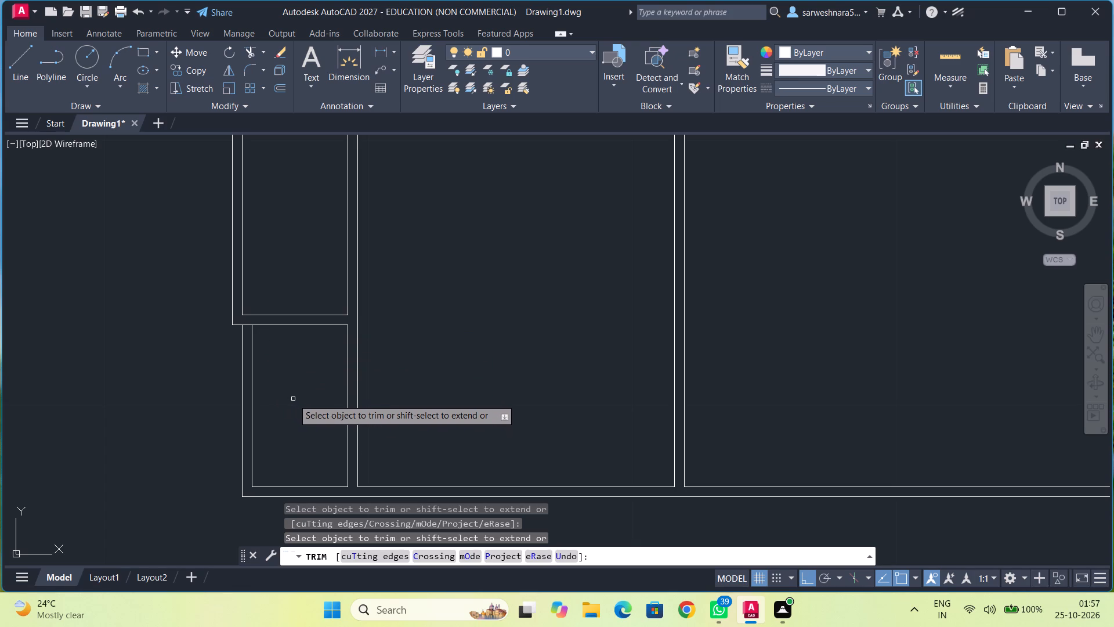
Close the 4 by 7 room's upper-left outer wall corner with two lines, and trim the line stub crossing the top wall.
scroll(293, 399, "down", 1)
middle_click_drag(293, 399, 290, 438)
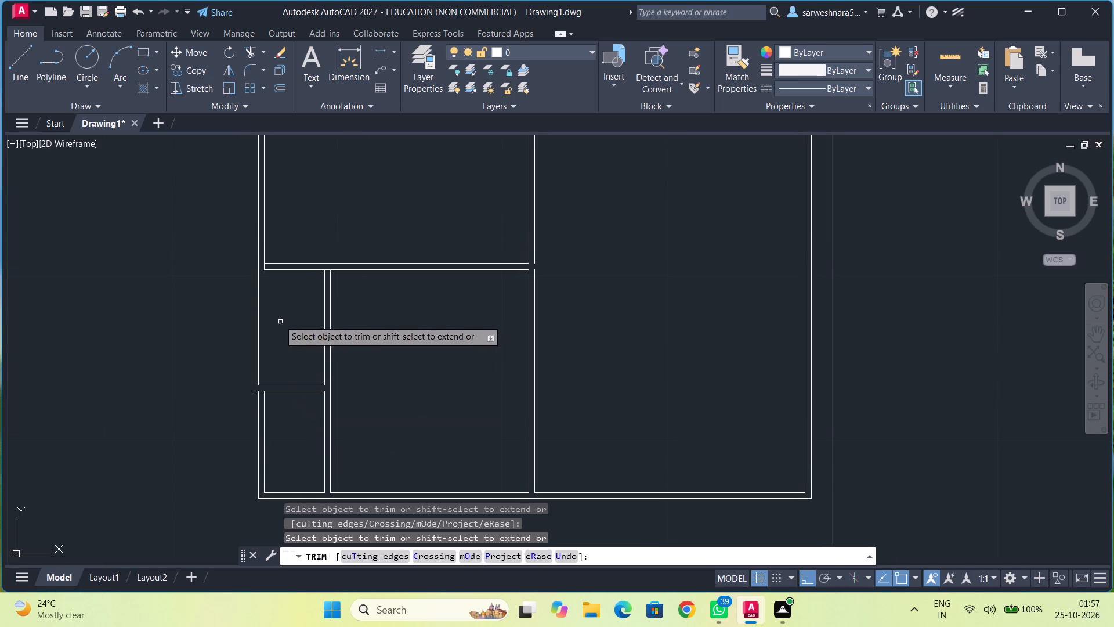
middle_click_drag(272, 308, 284, 392)
scroll(281, 382, "up", 2)
left_click(21, 64)
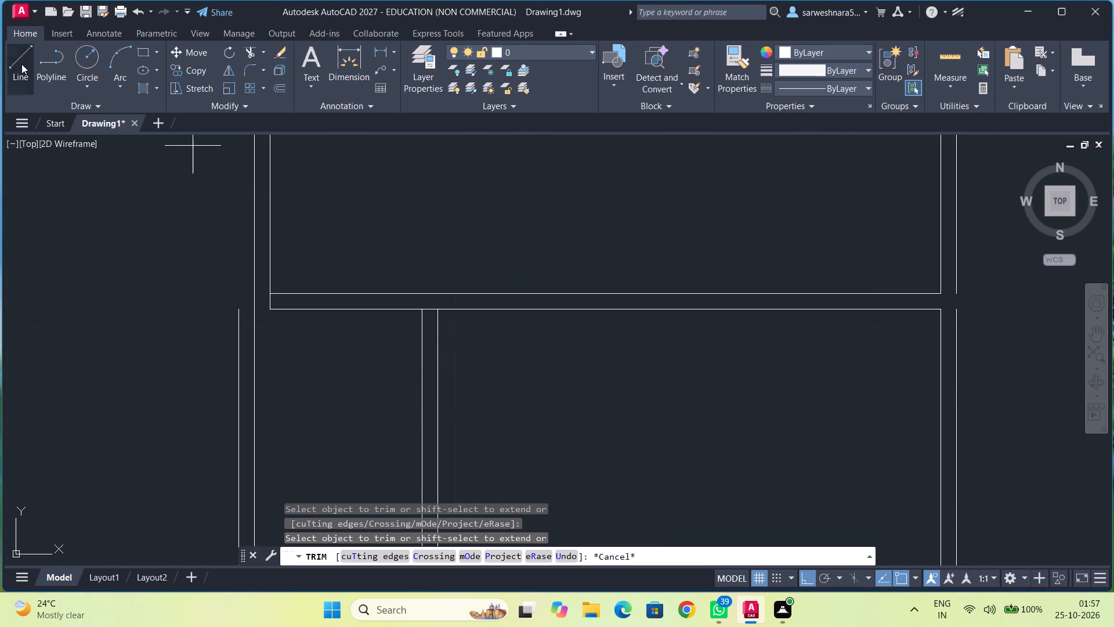
left_click(236, 313)
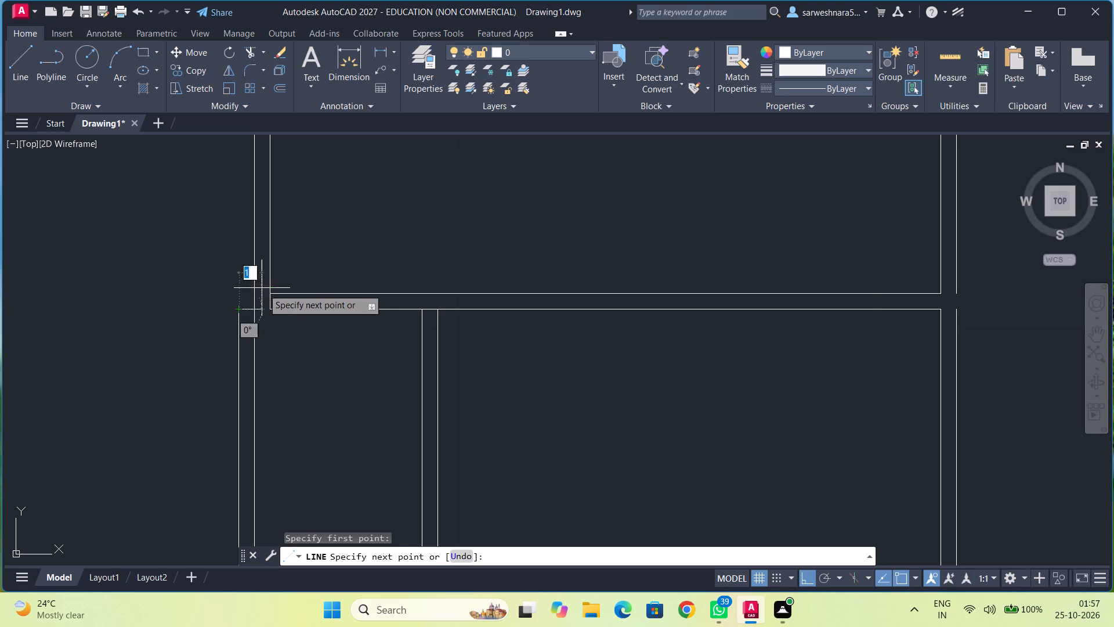
left_click(238, 293)
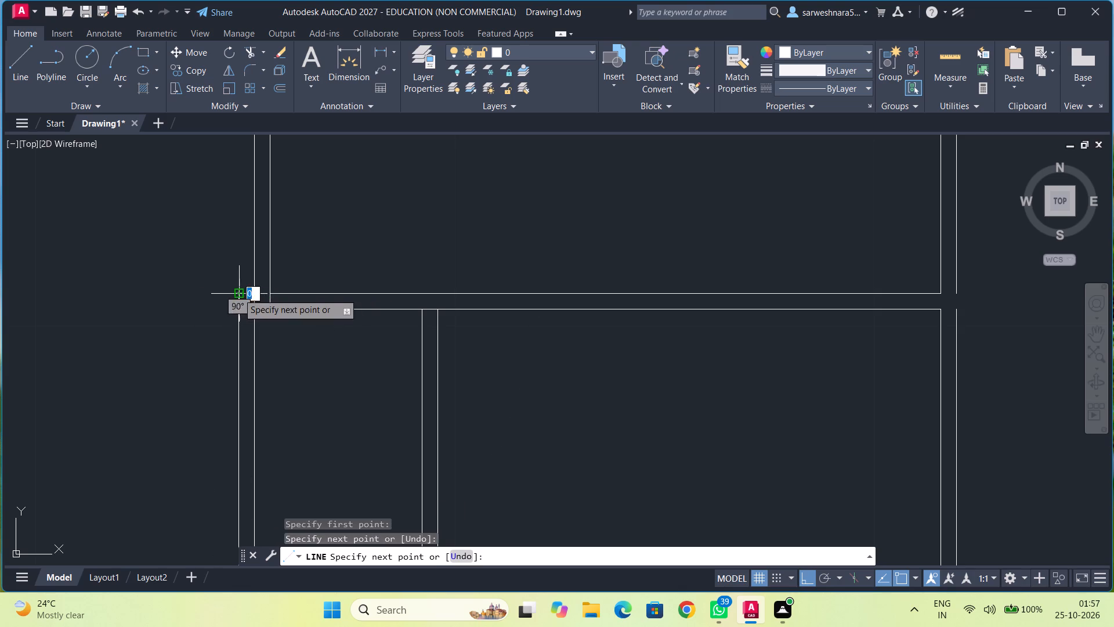
left_click(270, 294)
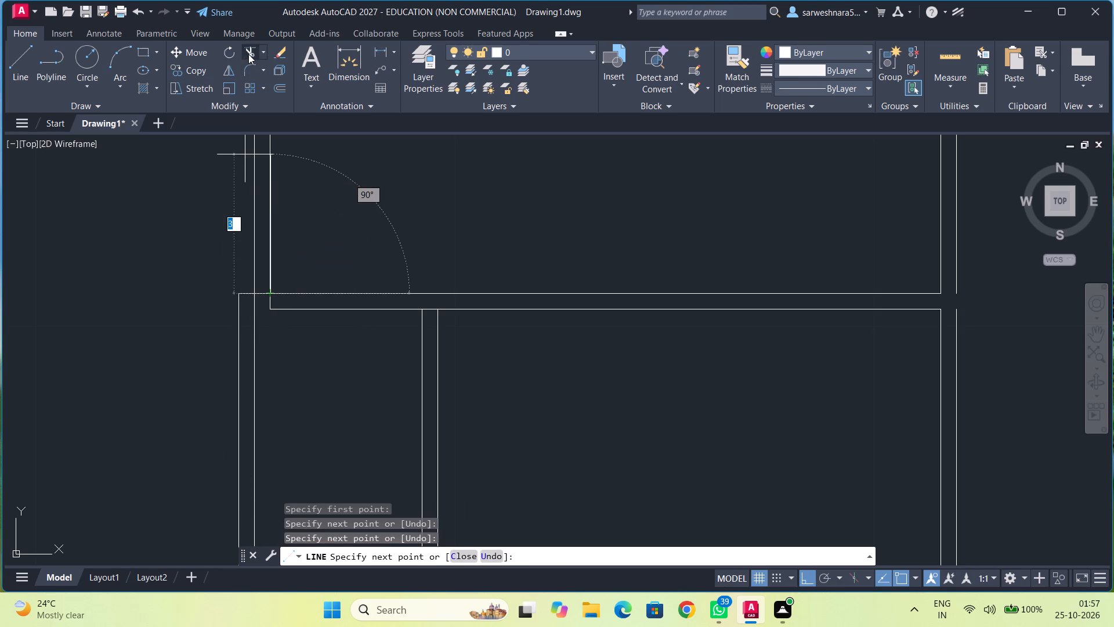
left_click(249, 53)
left_click(254, 302)
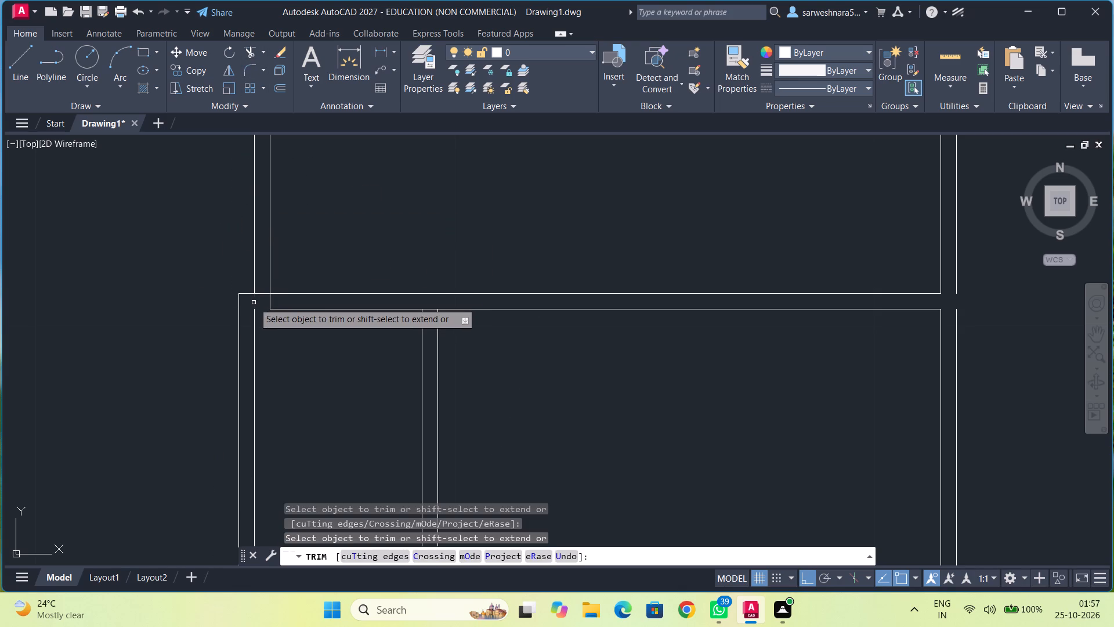
Draw the missing inner top line of the 4 by 7 room from its left inner line to the existing wall line.
scroll(268, 345, "down", 2)
scroll(268, 345, "up", 2)
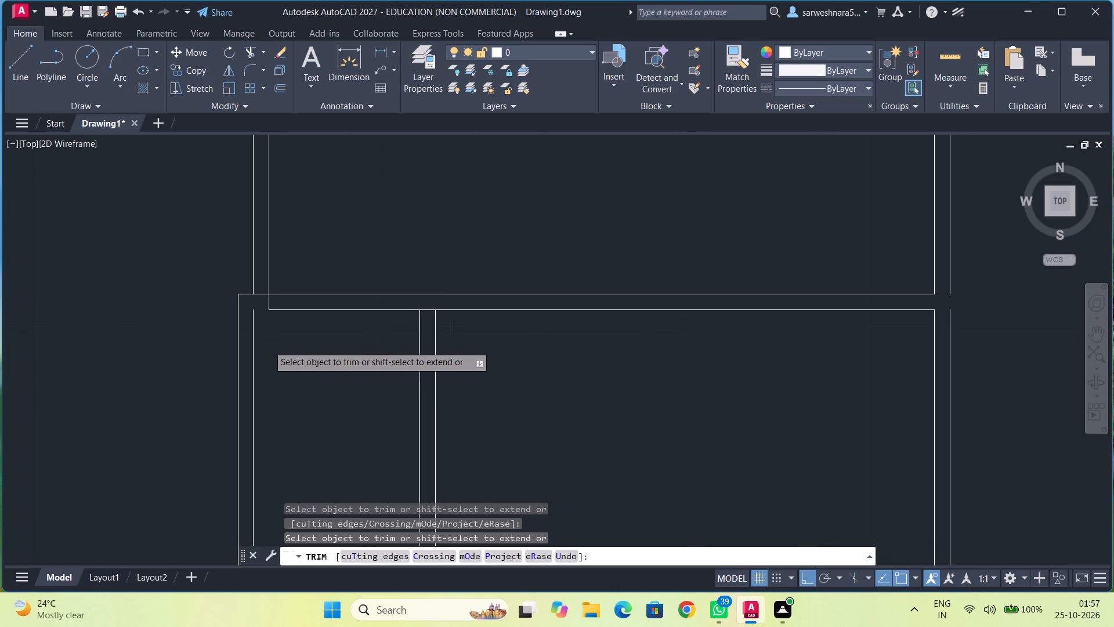
left_click(22, 67)
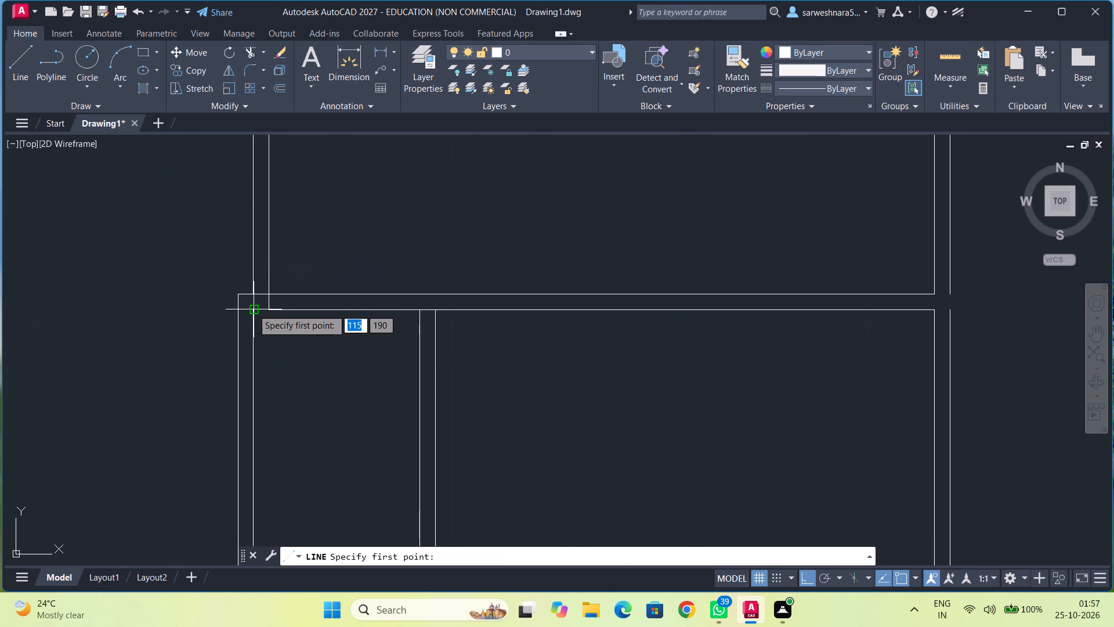
left_click(252, 309)
left_click(273, 309)
key("Escape")
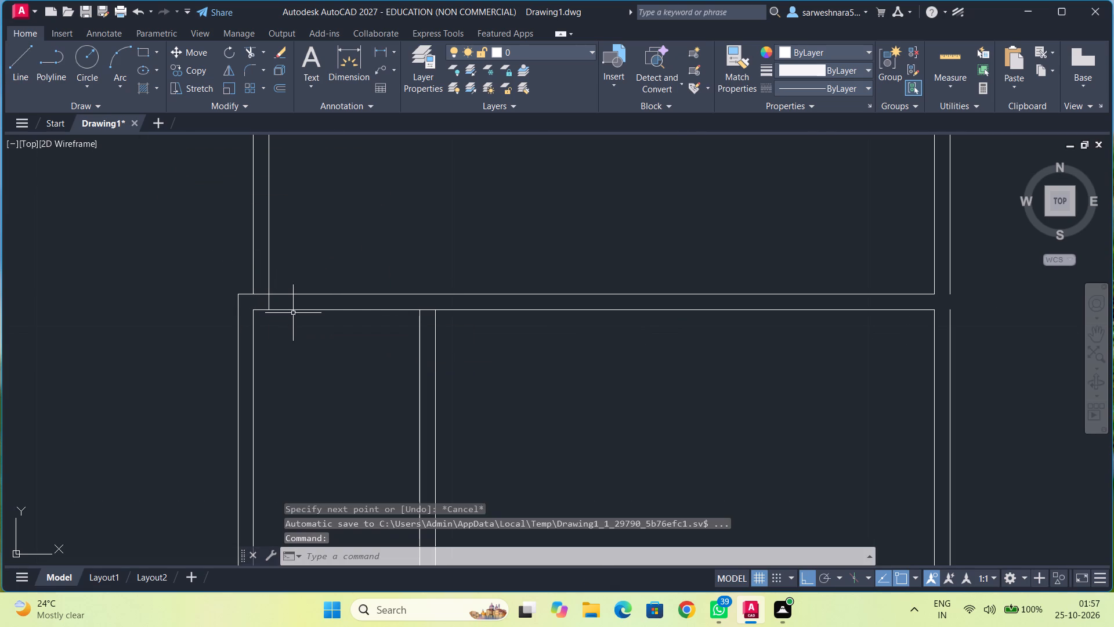
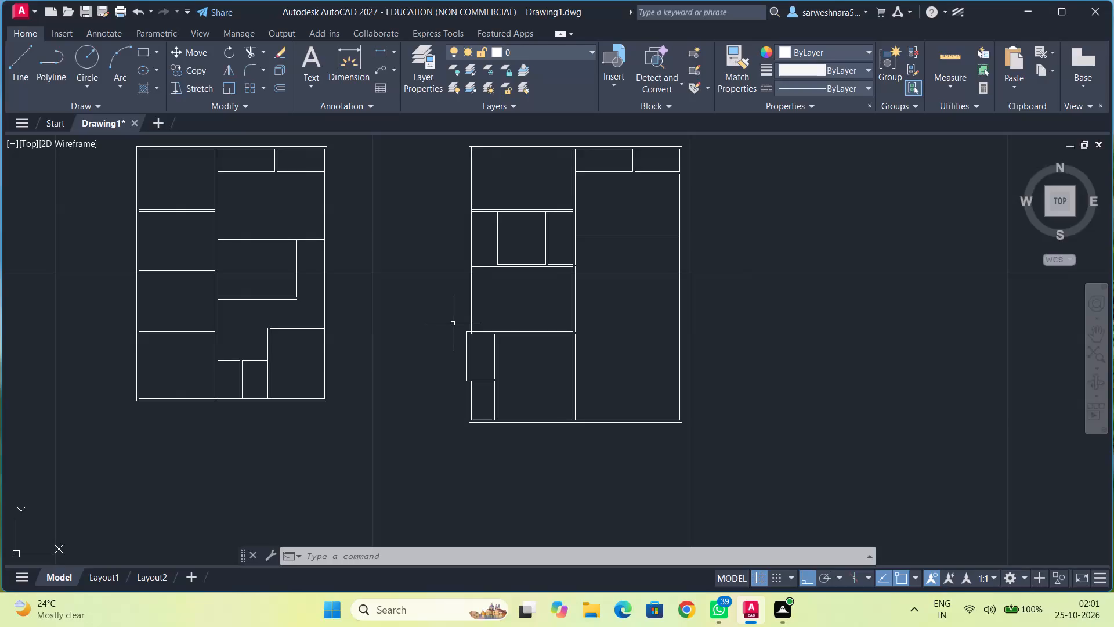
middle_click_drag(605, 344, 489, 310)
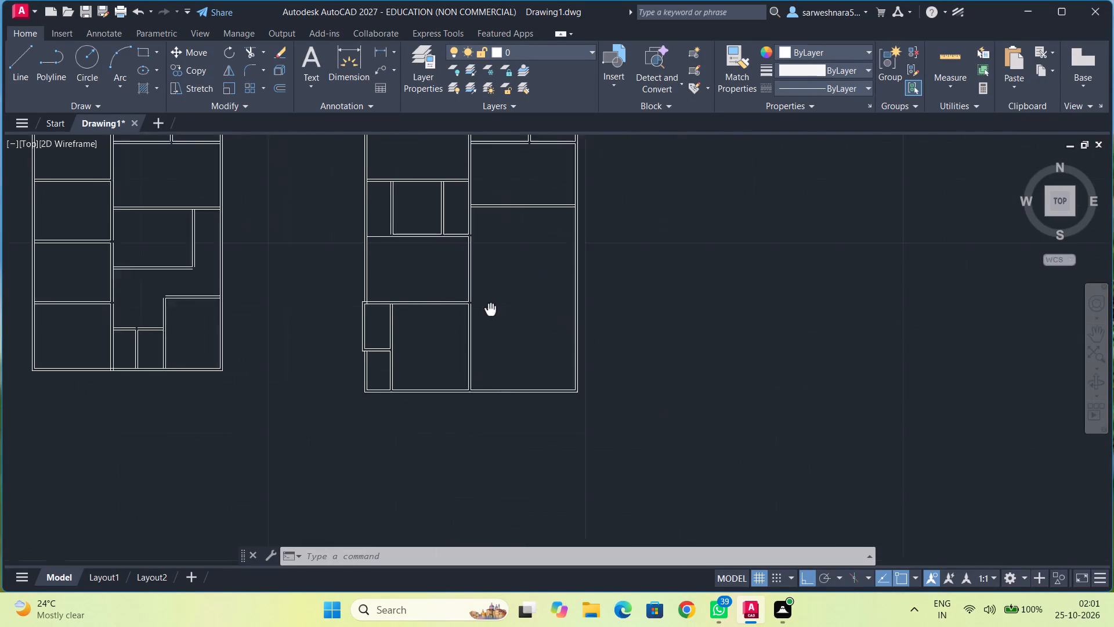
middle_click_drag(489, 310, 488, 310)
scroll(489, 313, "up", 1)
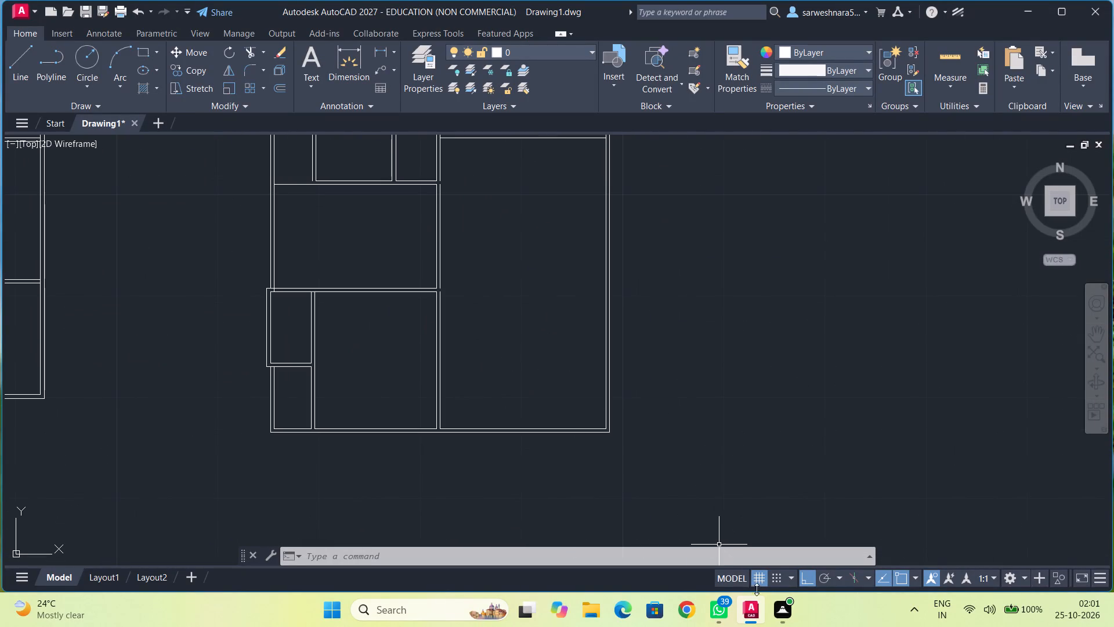
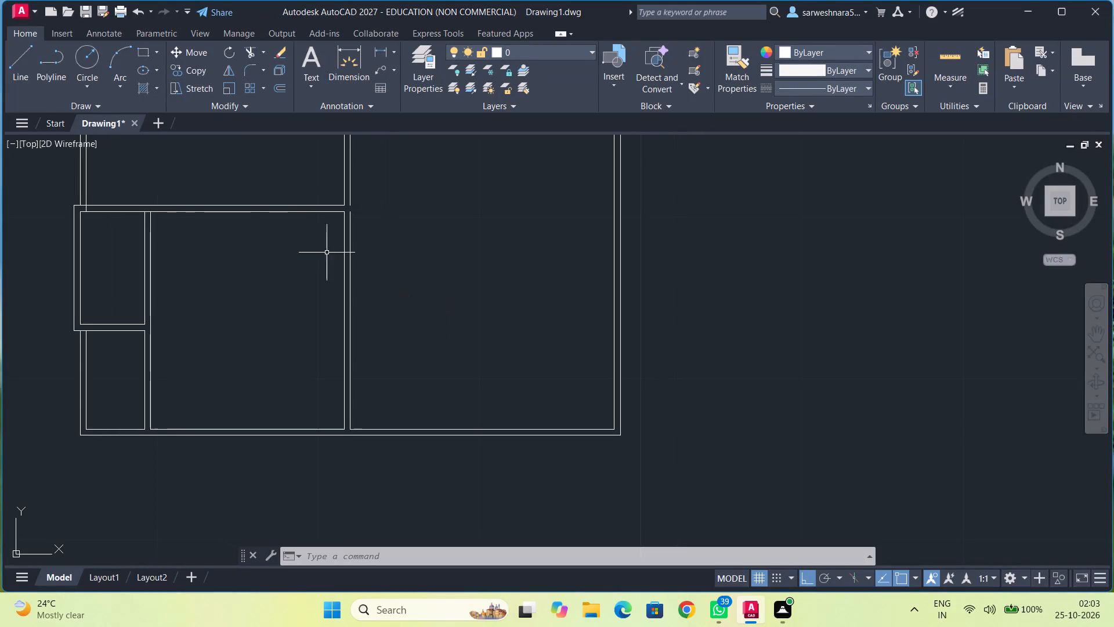
Draw a 3.5 by 8 ft room outline in the inner bottom-left corner of the second plan's large right-hand area.
left_click(25, 84)
scroll(404, 370, "up", 1)
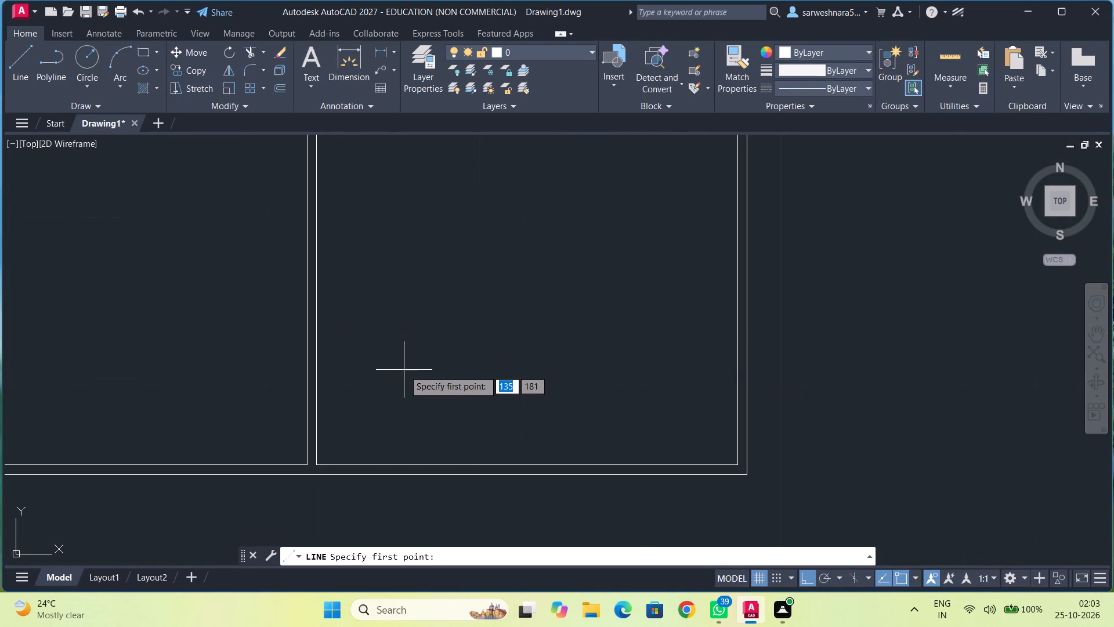
left_click(316, 462)
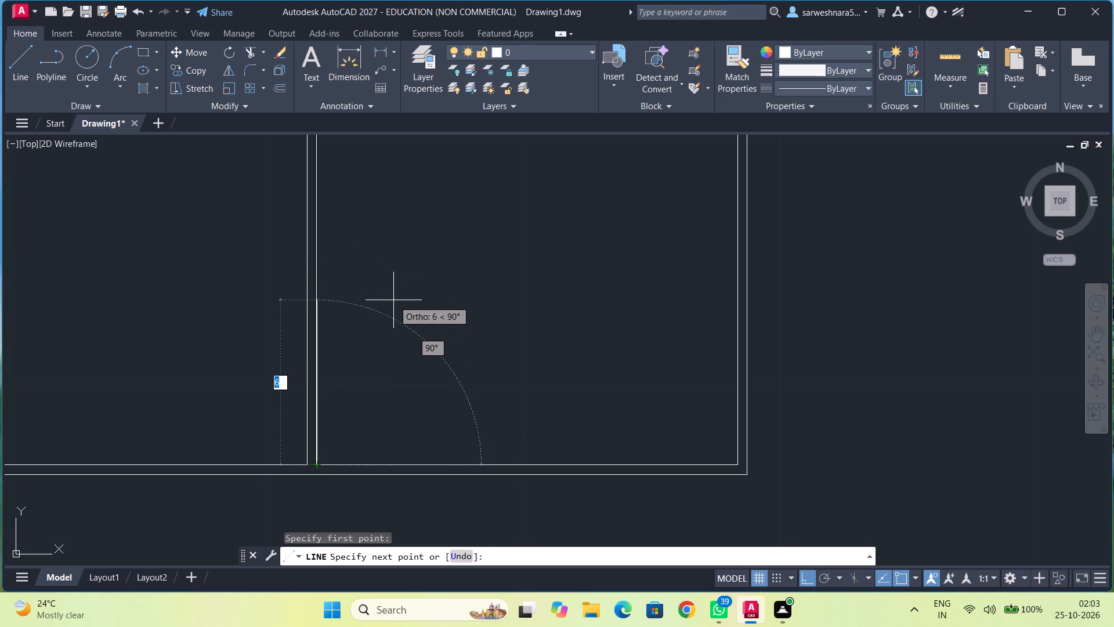
key("8")
key("Return")
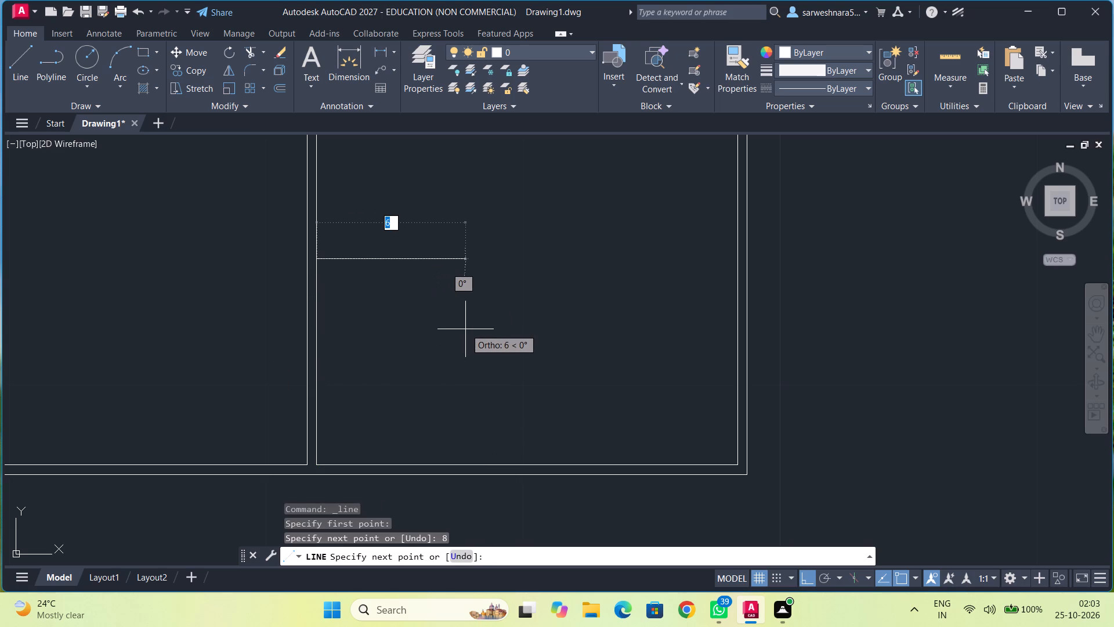
type("3.5")
key("Return")
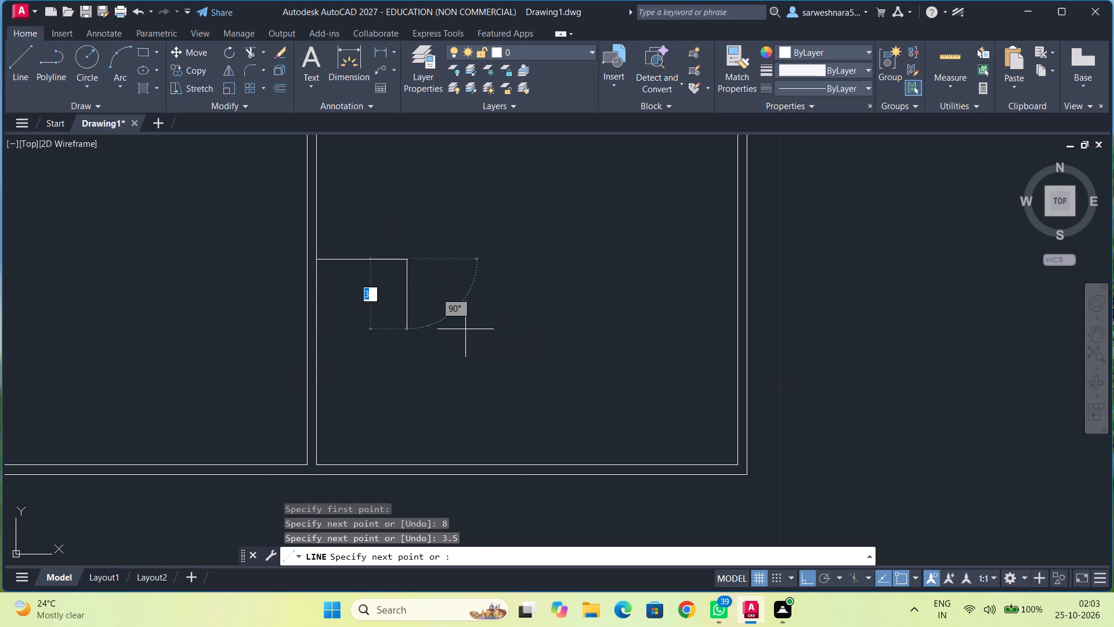
key("8")
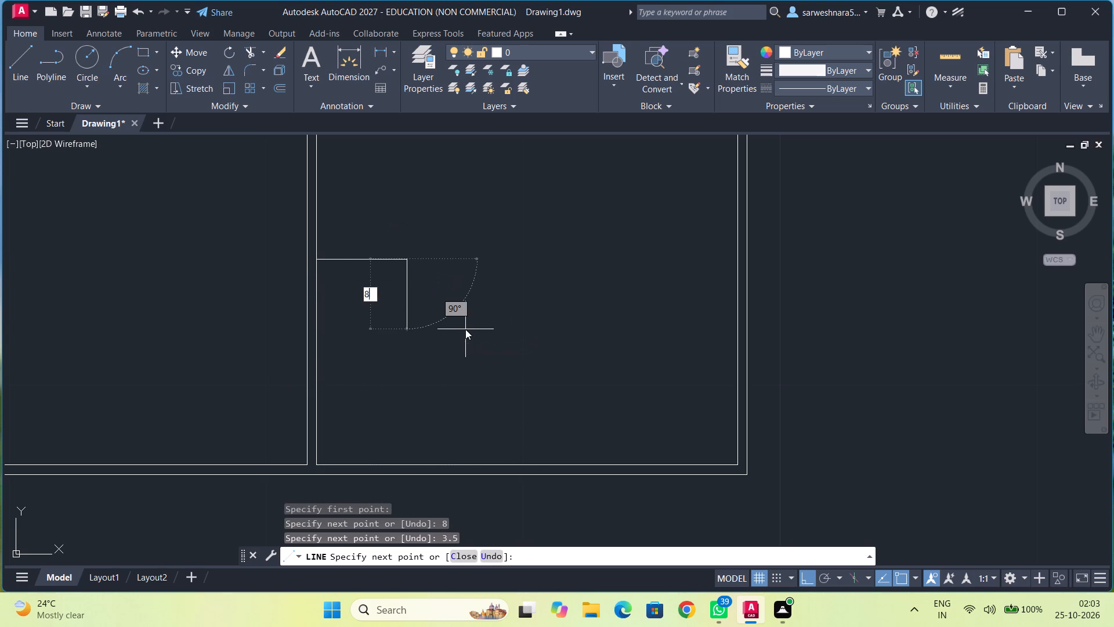
key("Return")
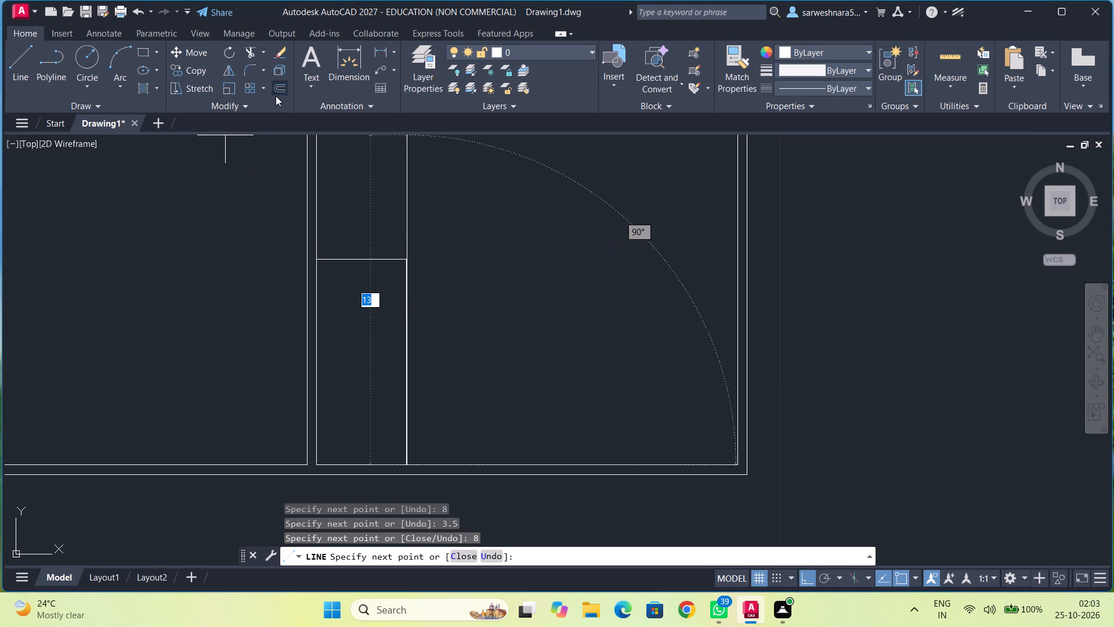
Offset the 3.5 ft room's top and right lines outward by 0.375 to form its walls.
left_click(278, 90)
type("0.375")
key("Return")
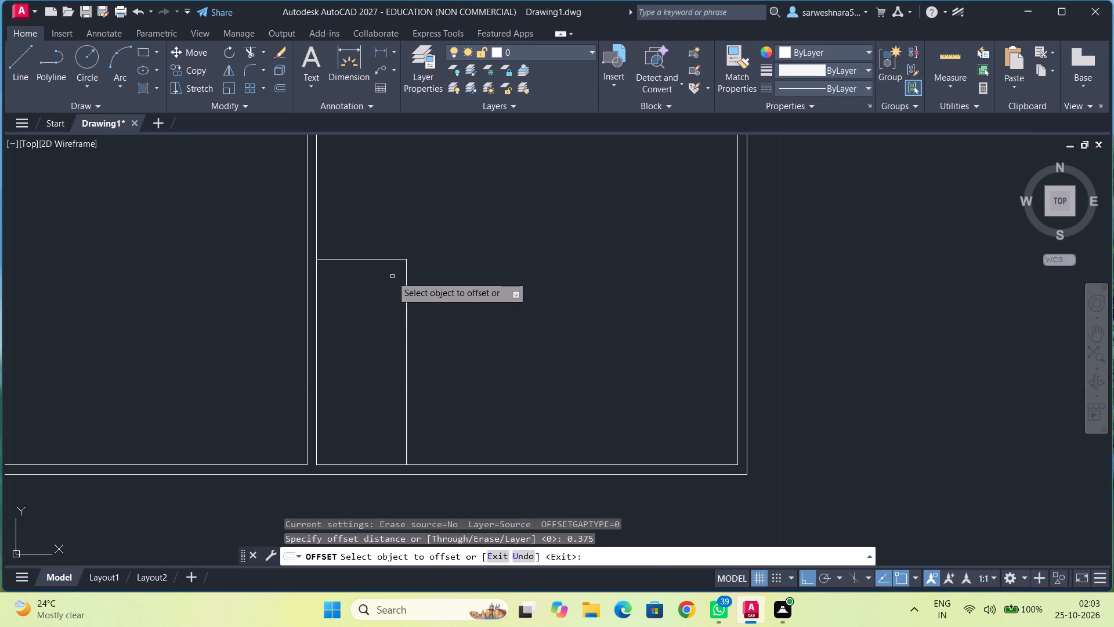
left_click(386, 259)
left_click(387, 239)
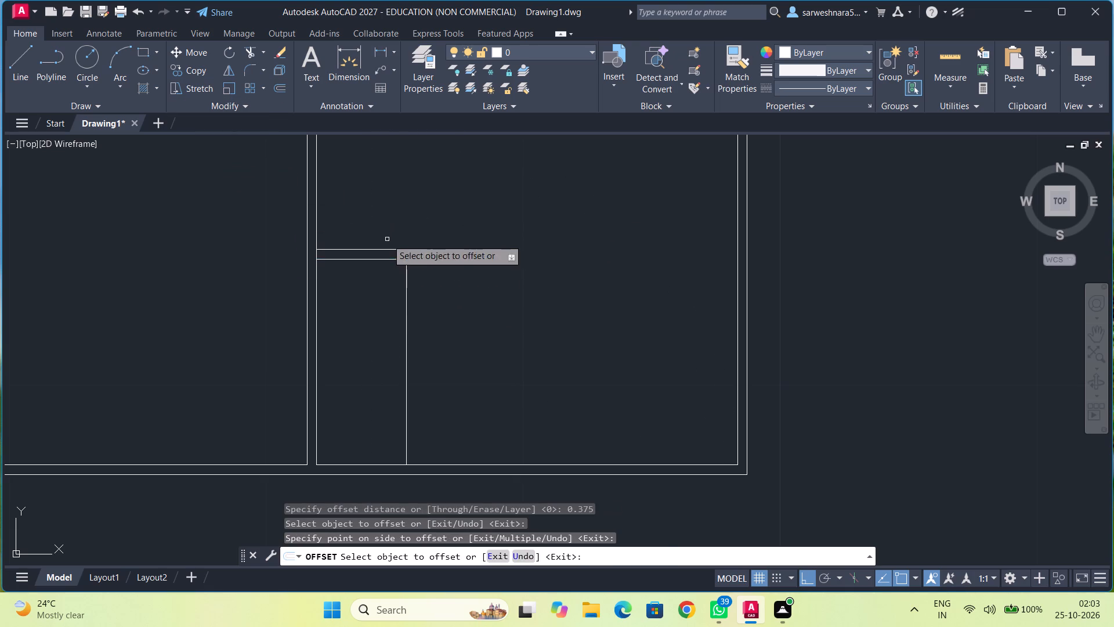
left_click(407, 278)
left_click(424, 284)
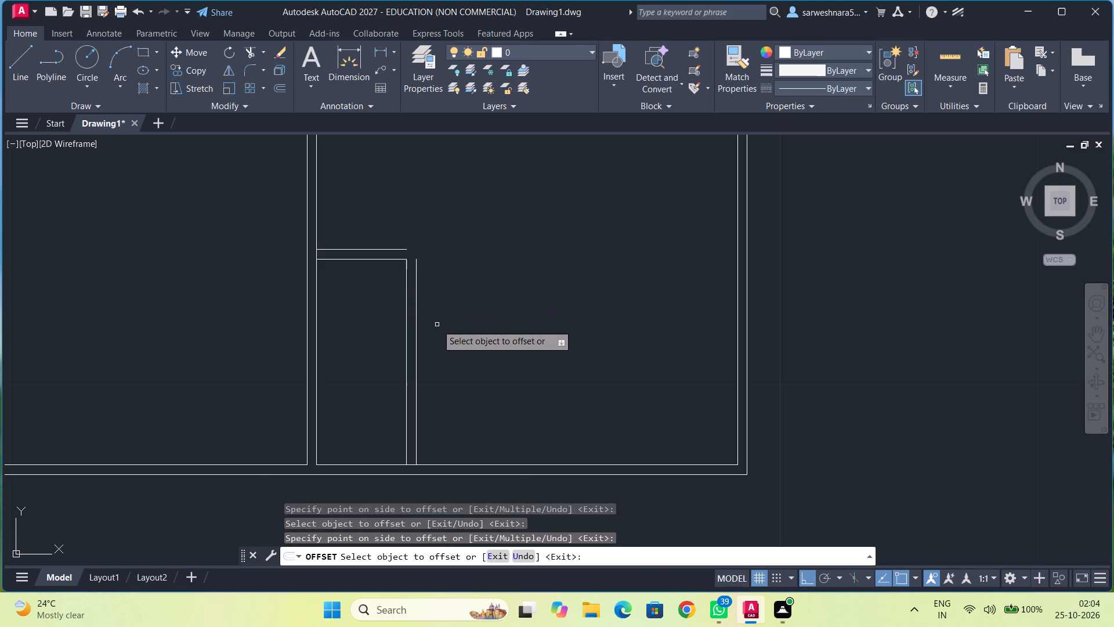
Draw a 4 by 8 ft room outline along the bottom wall, starting from the 3.5 ft room's outer right wall line.
middle_click_drag(437, 325, 349, 303)
left_click(26, 82)
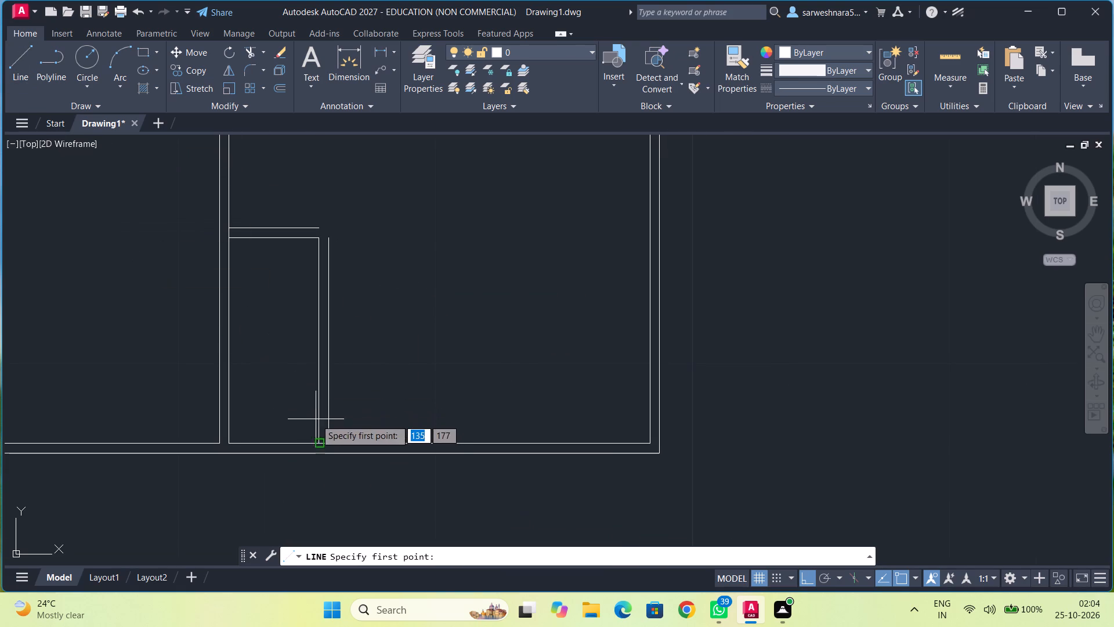
left_click(328, 441)
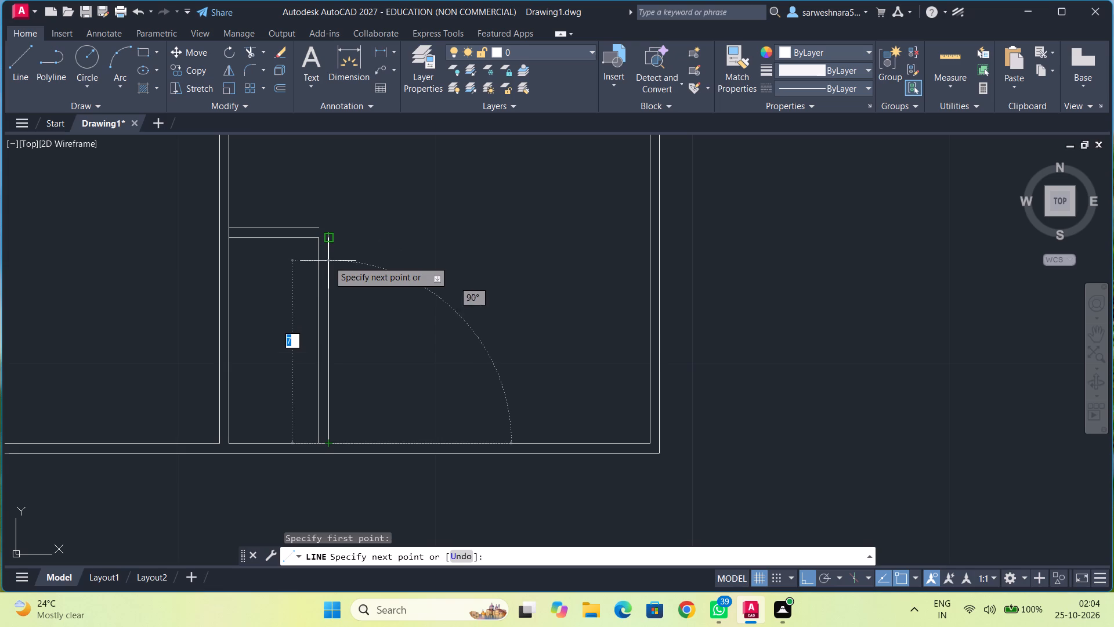
key("8")
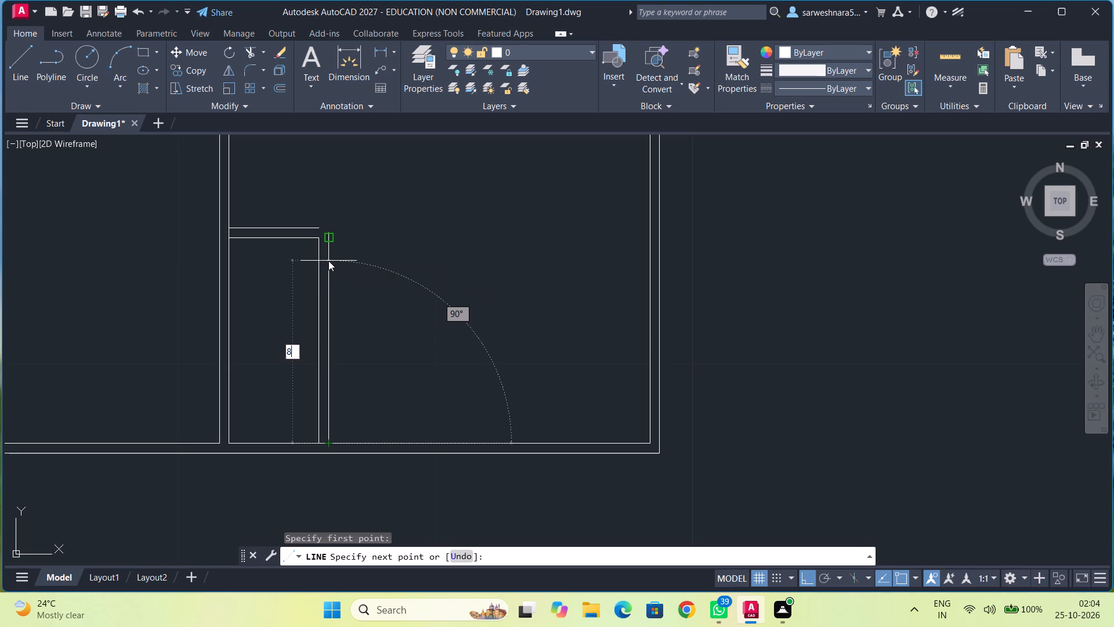
key("Return")
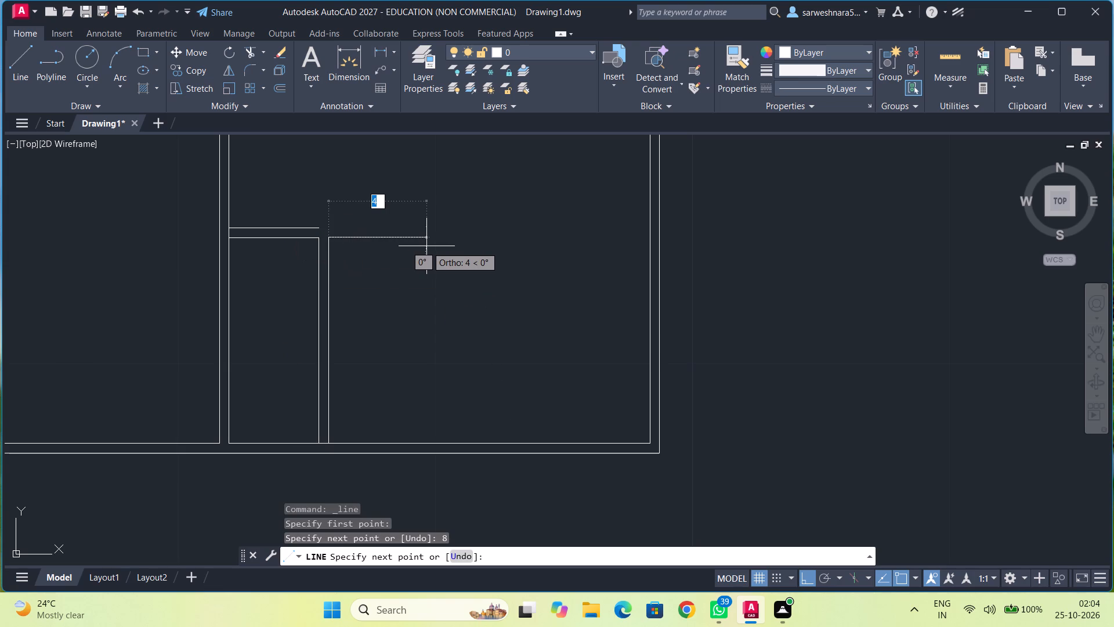
key("4")
key("Return")
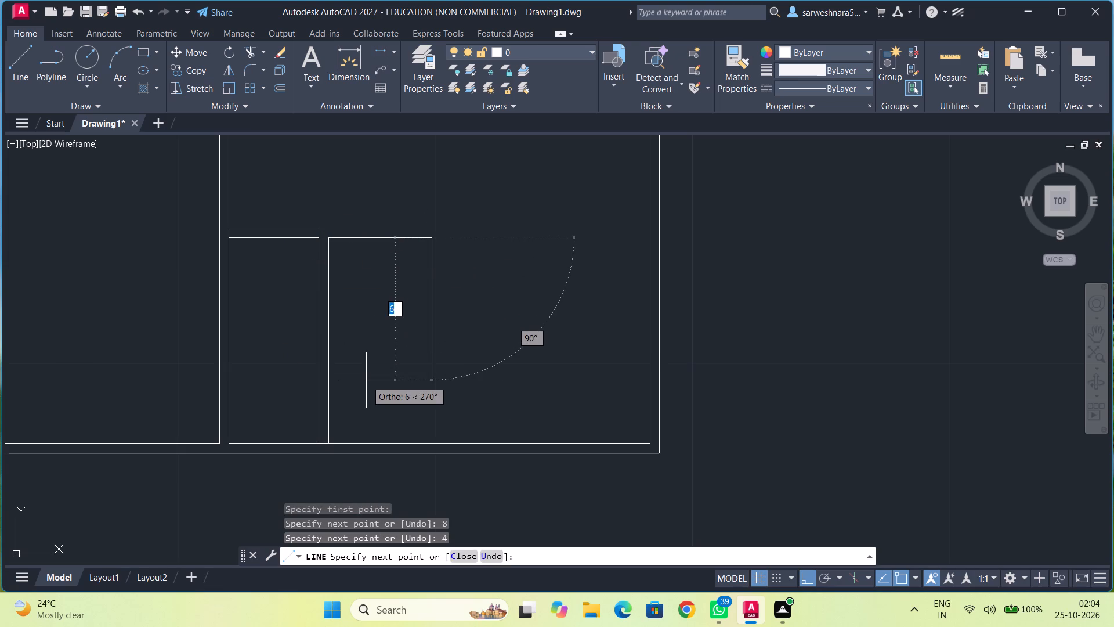
key("8")
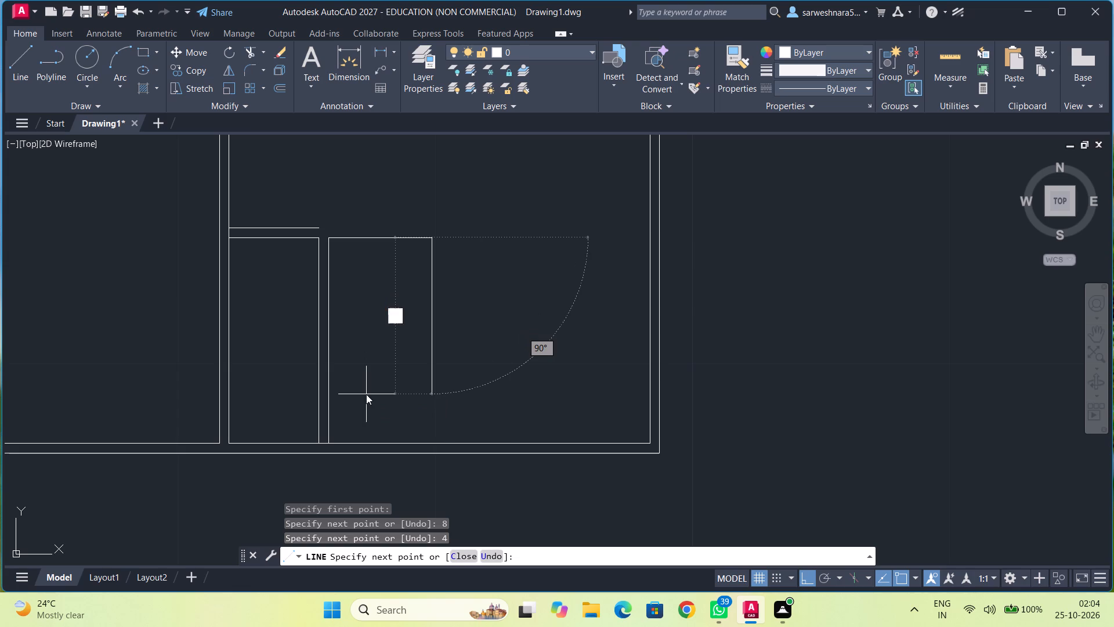
key("Return")
Offset the 4 ft room's top and right lines outward by 0.375 to form its walls.
left_click(278, 91)
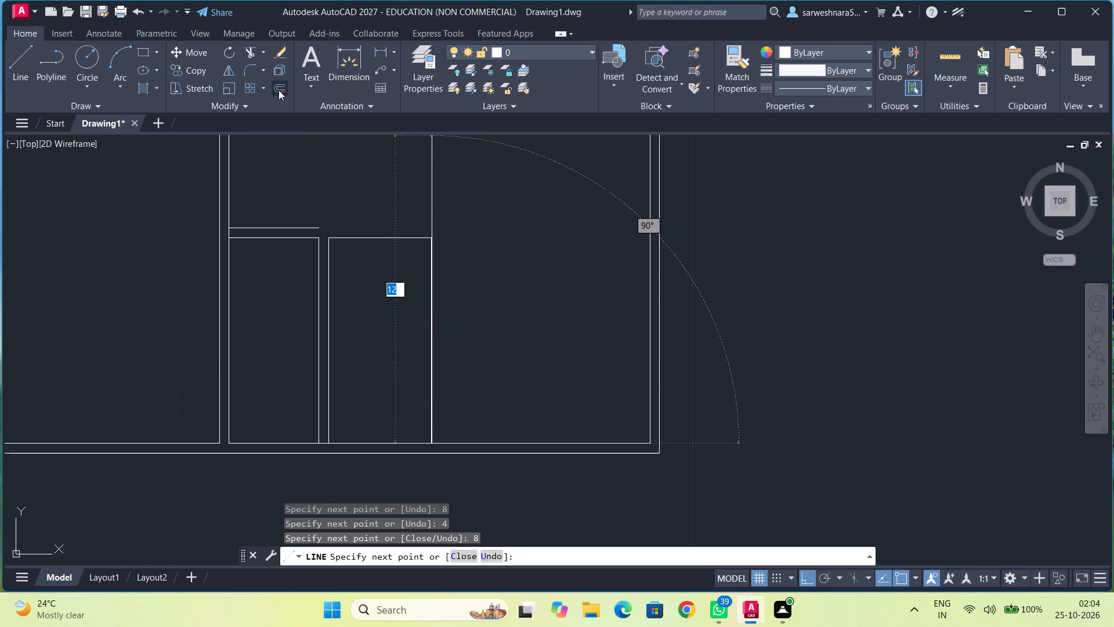
type("0.375")
key("Return")
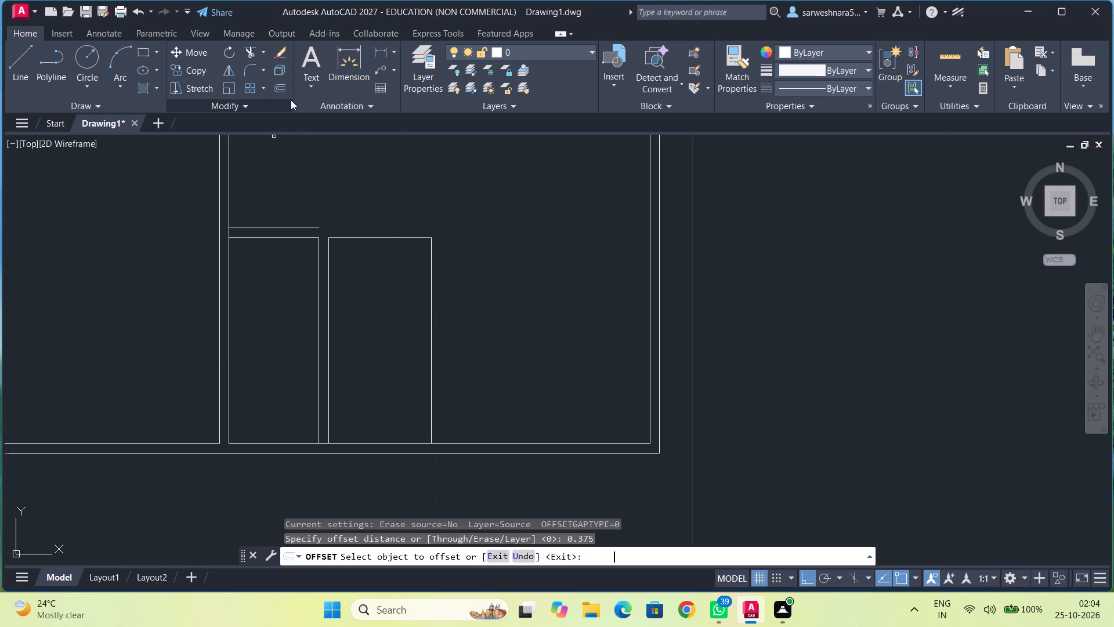
left_click(365, 236)
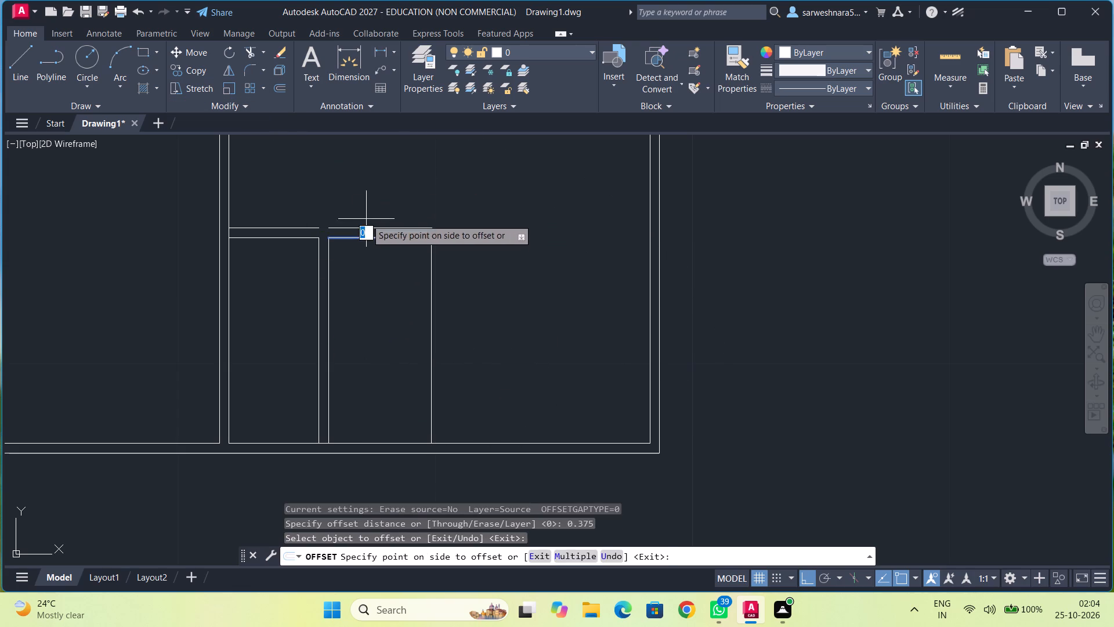
left_click(366, 218)
left_click(432, 265)
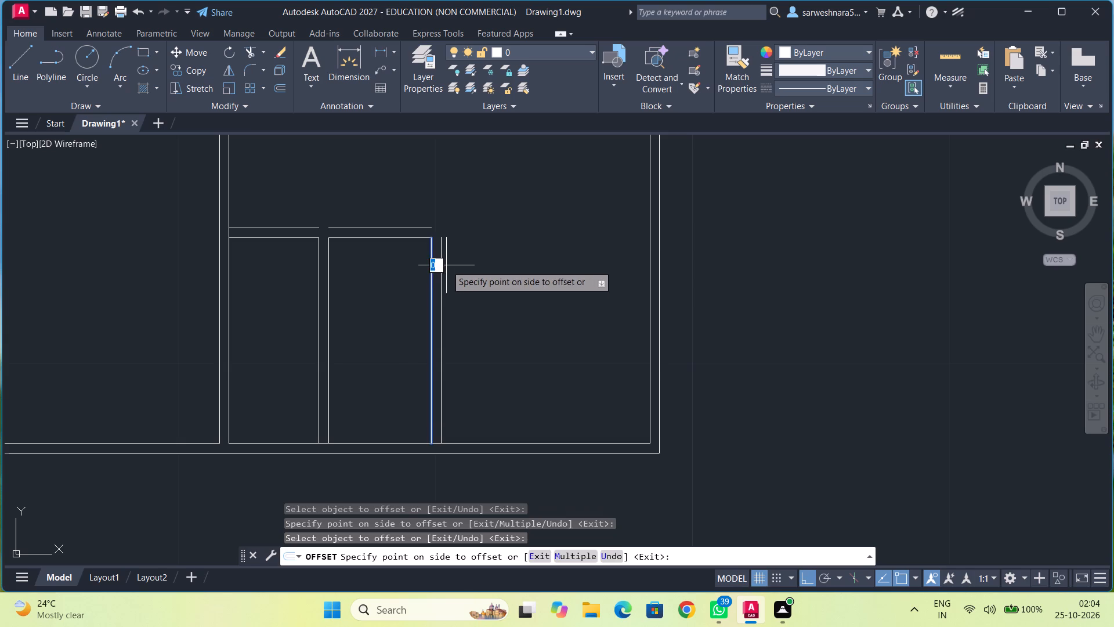
left_click(446, 265)
Draw the bottom-right room's outline from the 4 ft room's outer wall base: 16 up, 8 right, plus a 0.5 extension into the exterior wall.
scroll(465, 257, "down", 2)
middle_click_drag(475, 248, 419, 339)
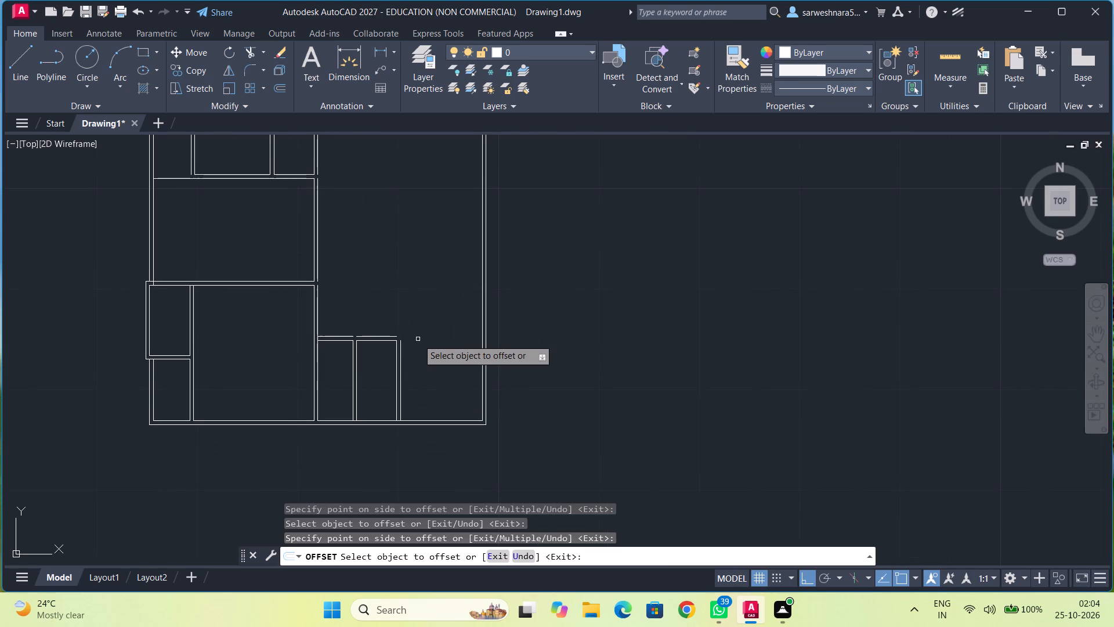
left_click(17, 64)
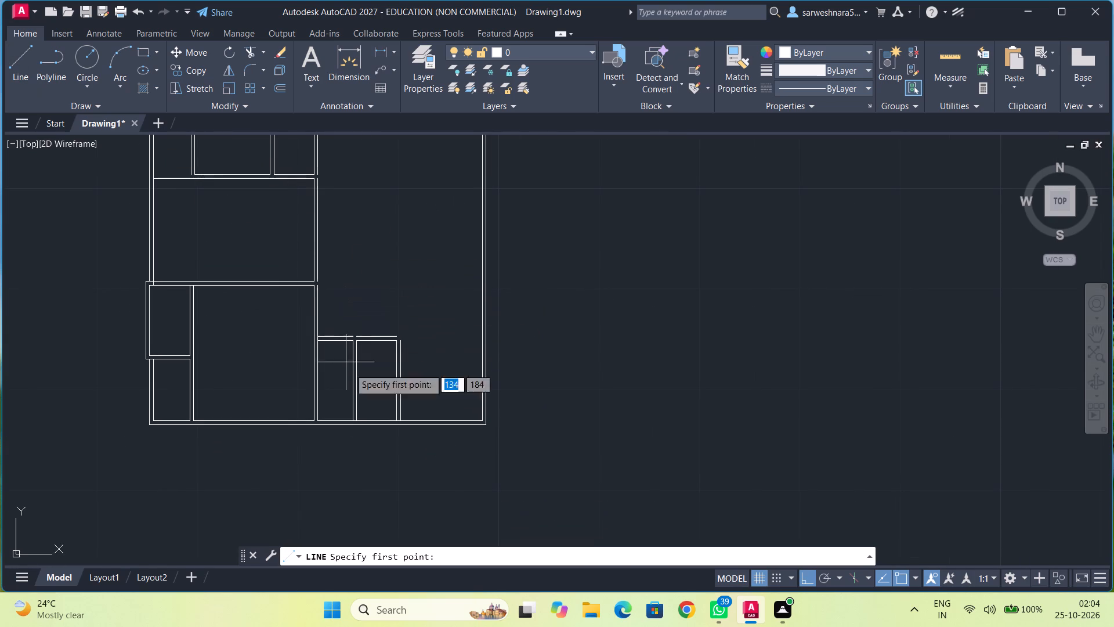
left_click(404, 419)
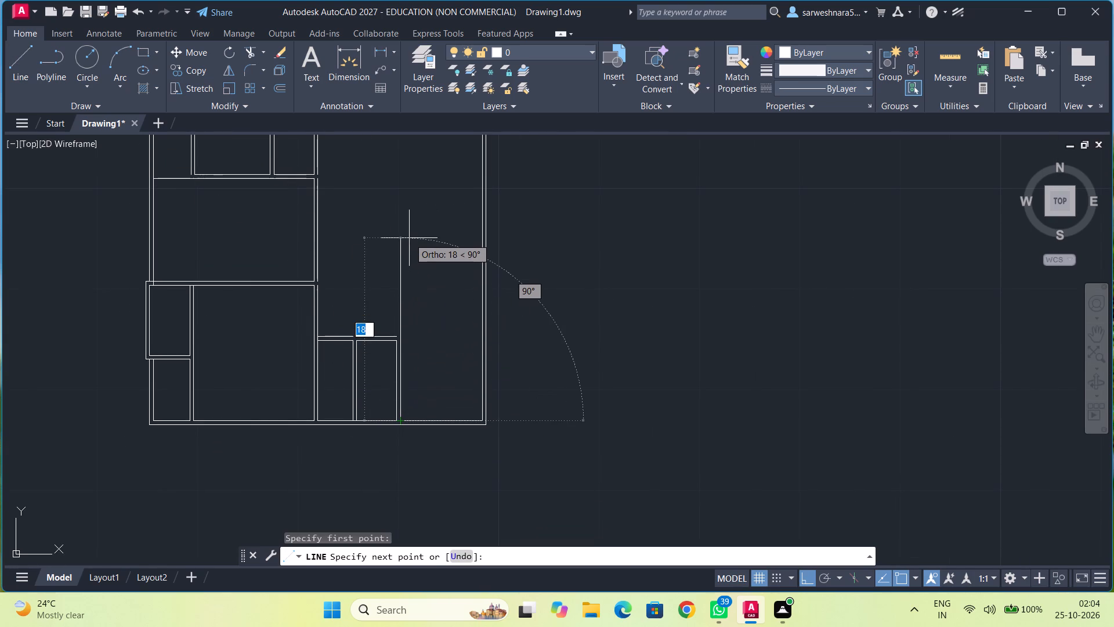
type("16")
key("Return")
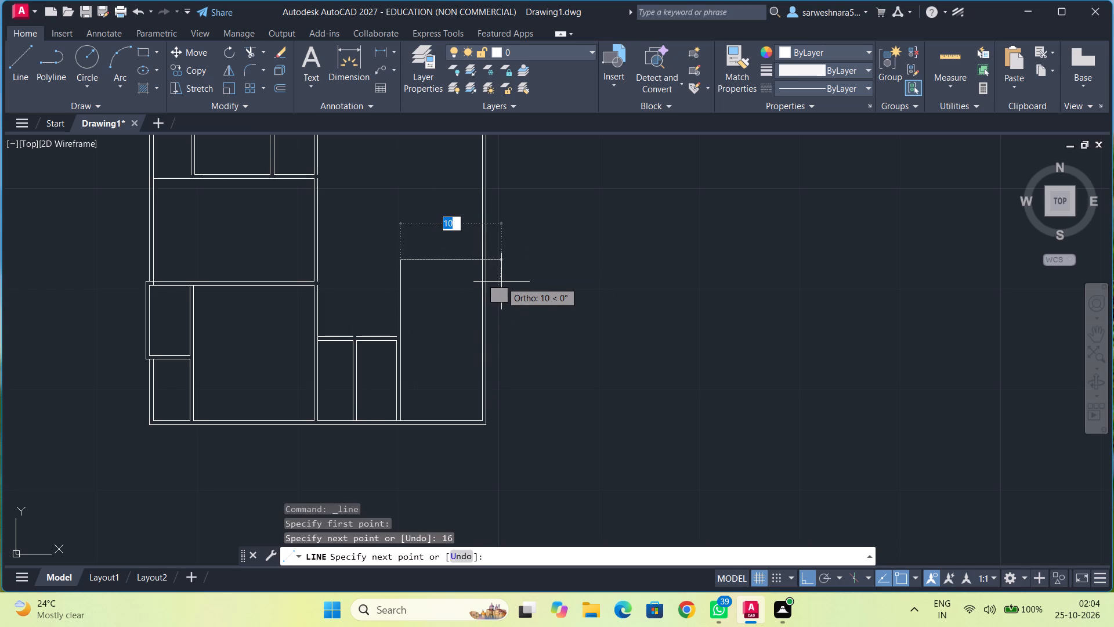
scroll(502, 282, "up", 2)
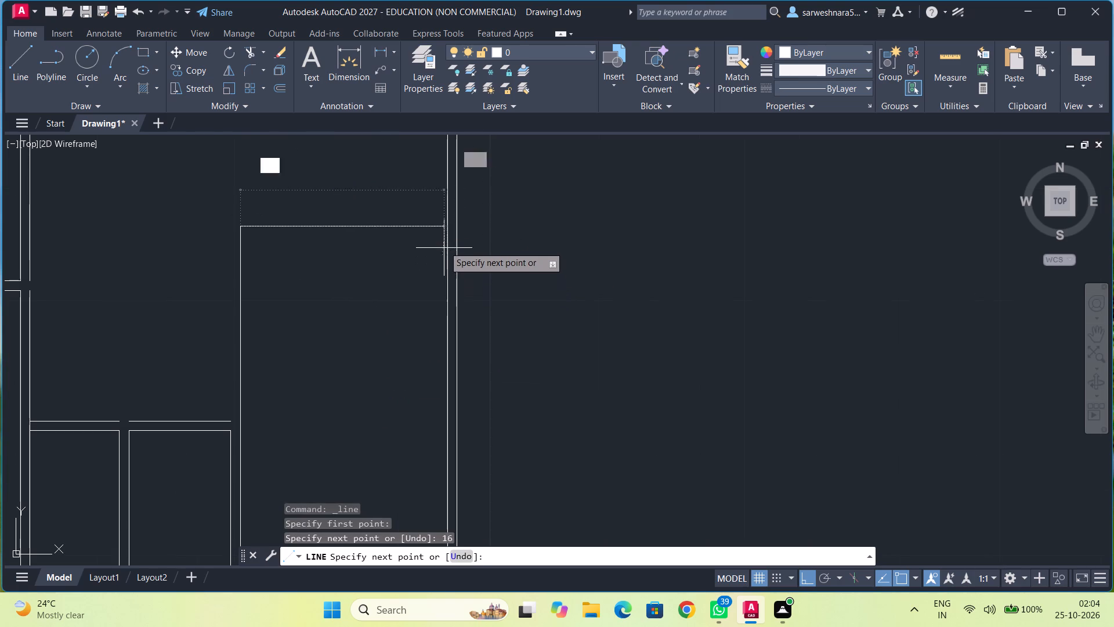
key("8")
key("Return")
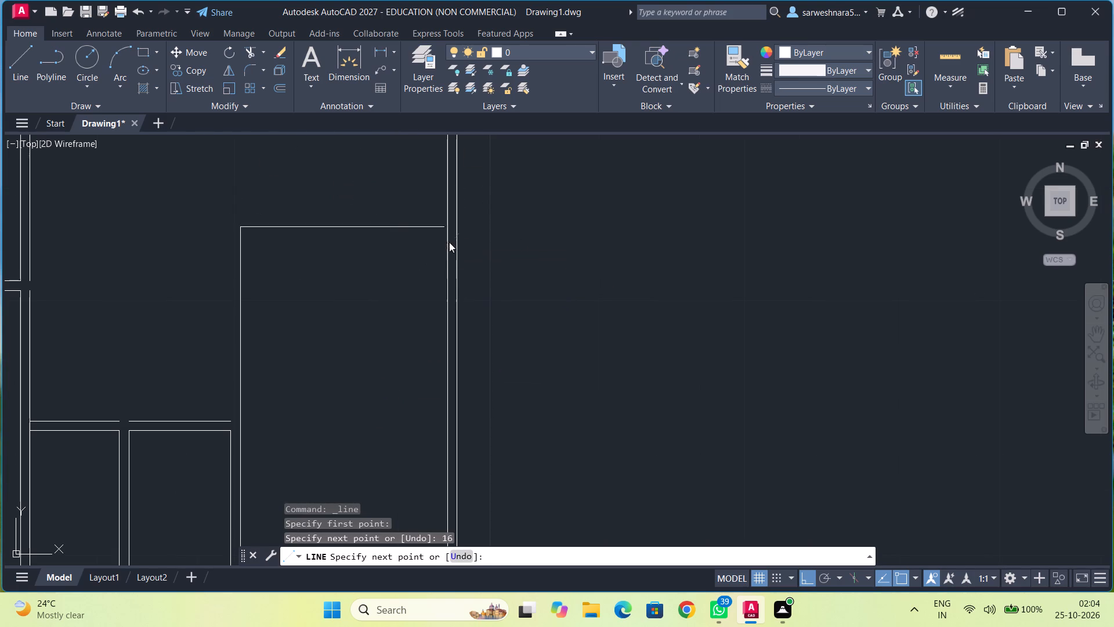
type("0.5")
key("Return")
key("Escape")
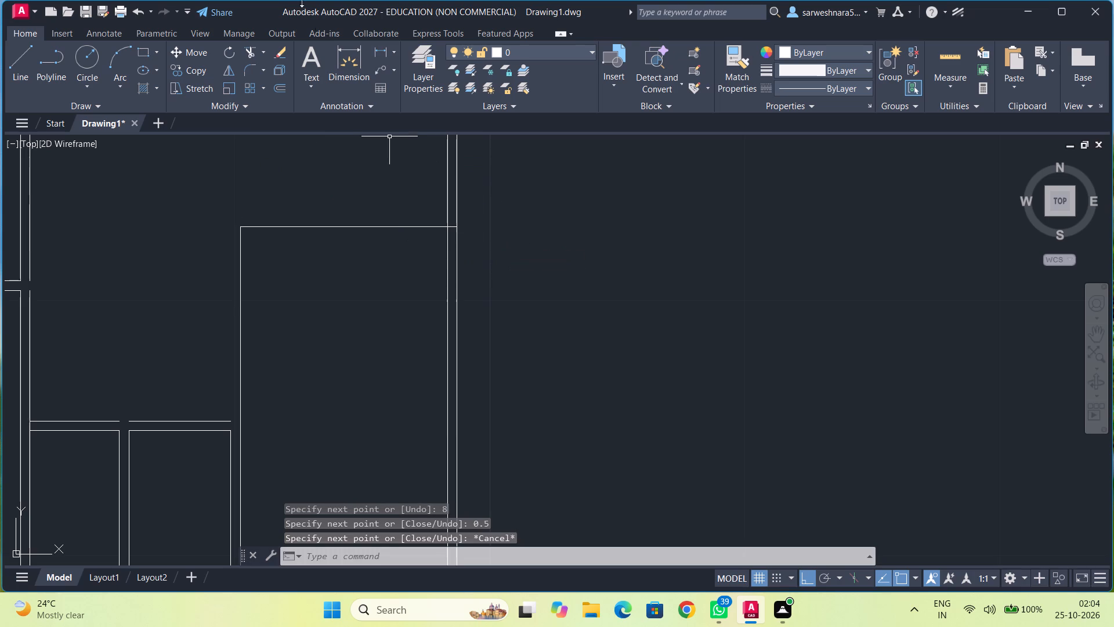
Trim the part of the bottom-right room's top line that lies inside the exterior wall.
left_click(254, 53)
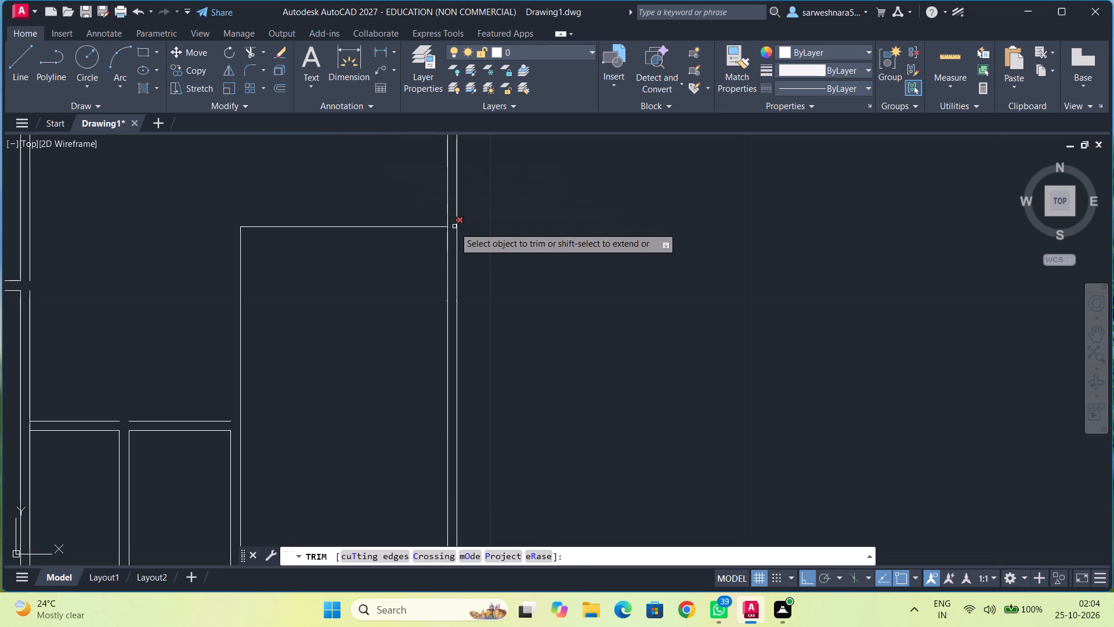
left_click(454, 228)
Offset the bottom-right room's top and left lines outward by 0.375 to form its walls.
left_click(279, 92)
type("0.375")
key("Return")
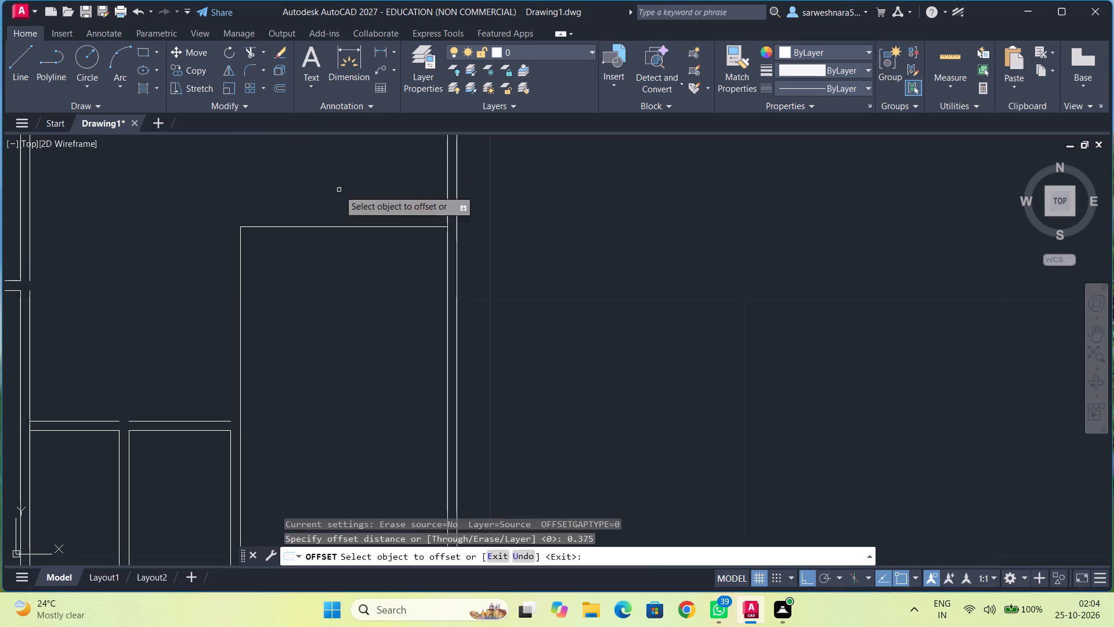
left_click(339, 226)
left_click(339, 200)
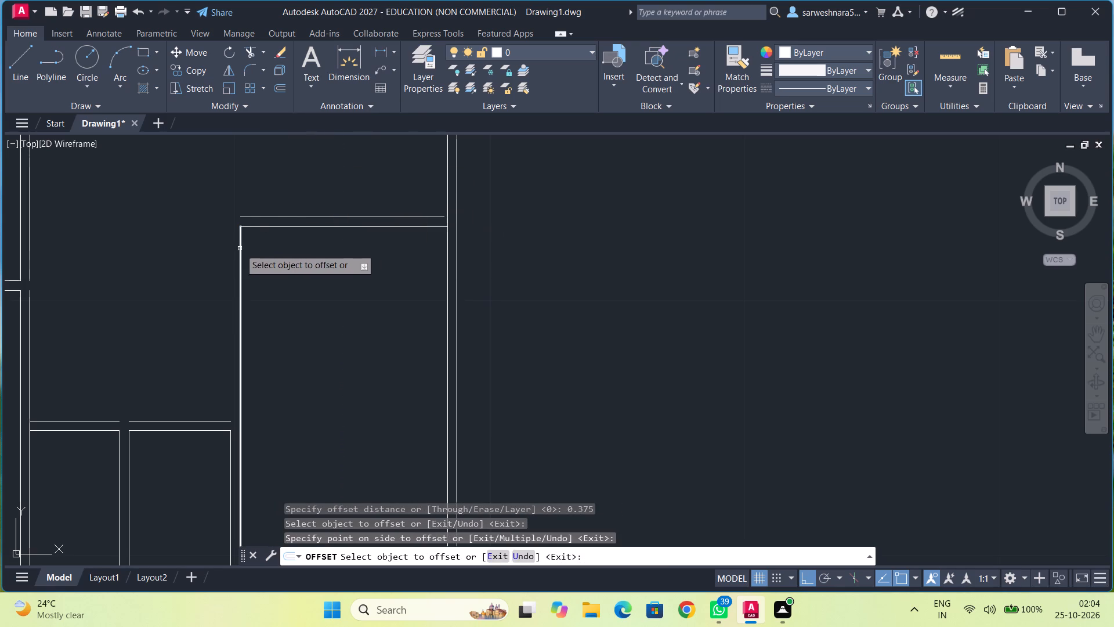
left_click(240, 248)
left_click(229, 253)
Draw a 0.375 line leftward from the first plan's top-left inner wall corner to the outer wall line.
scroll(297, 300, "down", 1)
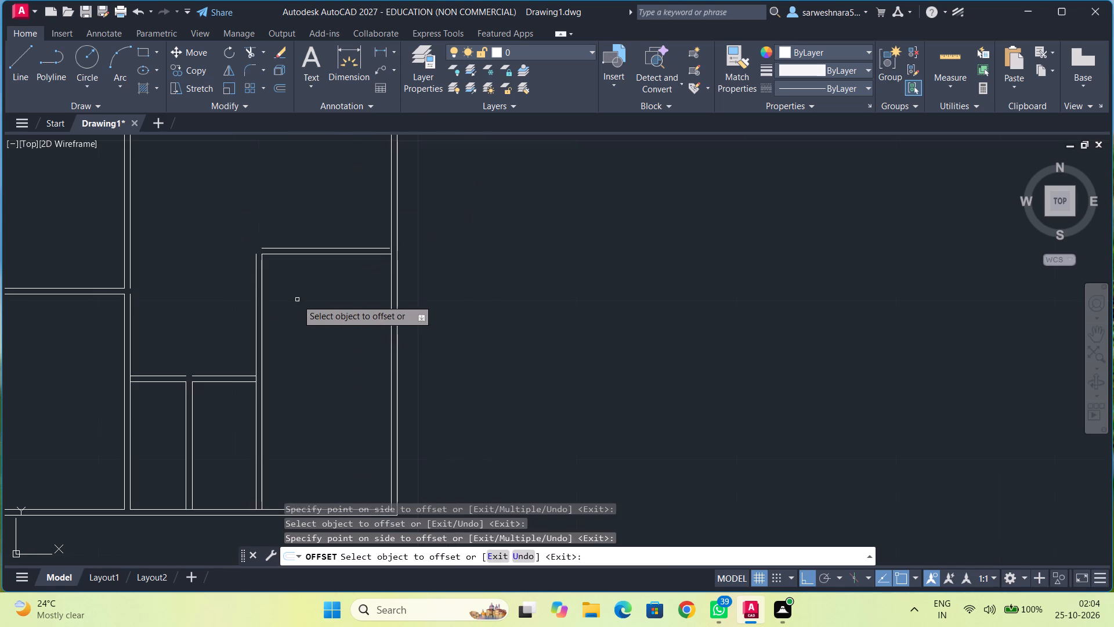
middle_click_drag(297, 300, 297, 226)
scroll(298, 257, "down", 1)
middle_click_drag(318, 296, 329, 326)
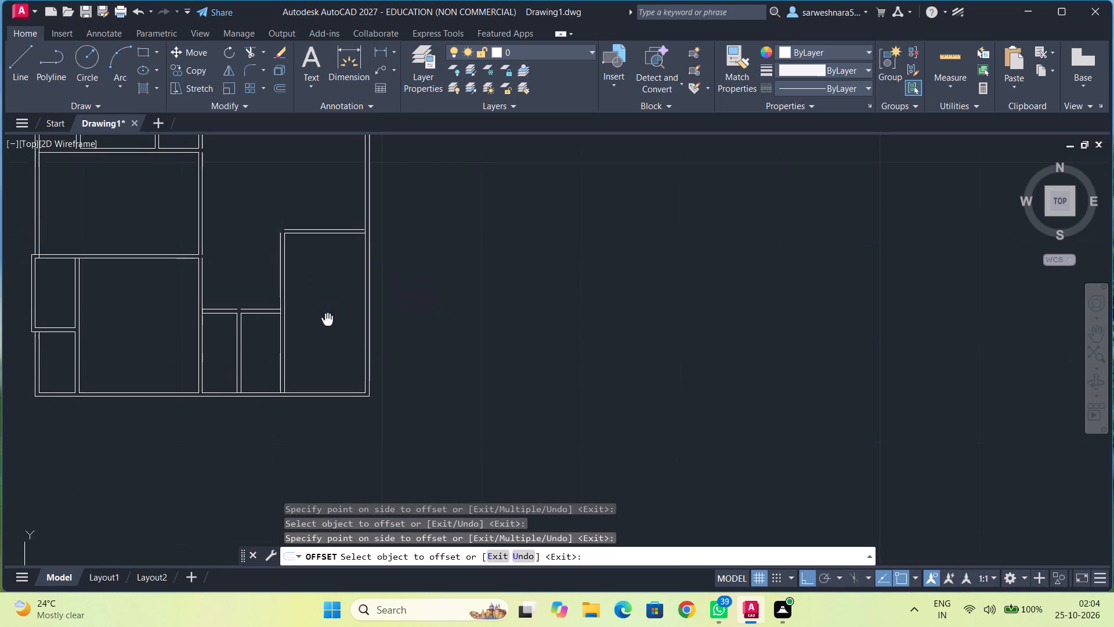
middle_click_drag(329, 326, 331, 339)
middle_click_drag(209, 215, 399, 275)
scroll(232, 244, "down", 2)
middle_click_drag(183, 245, 407, 281)
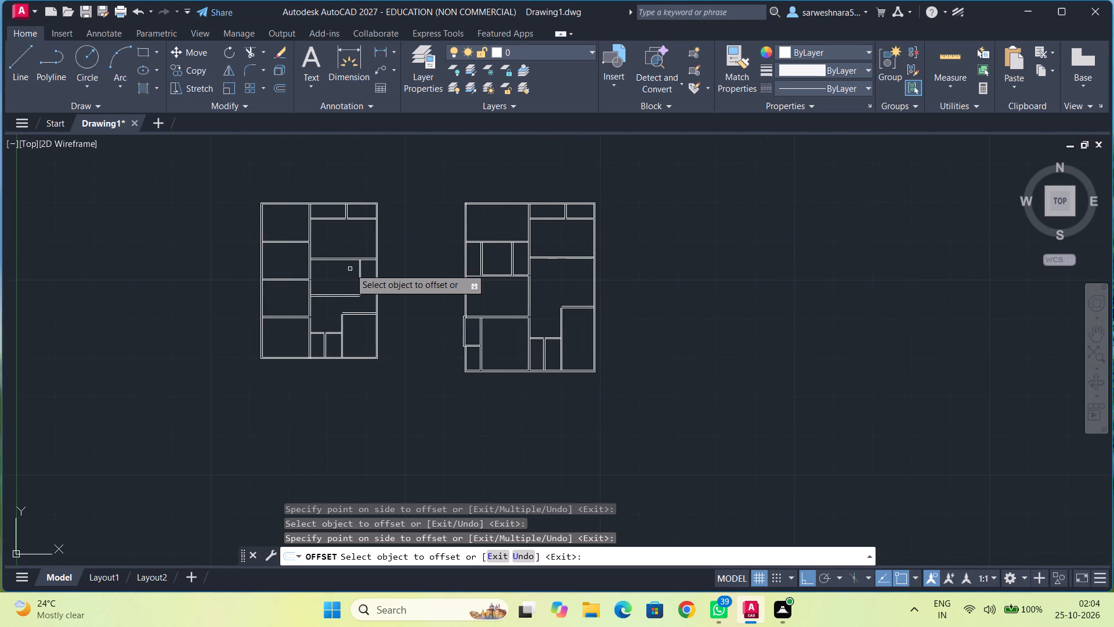
scroll(346, 263, "up", 2)
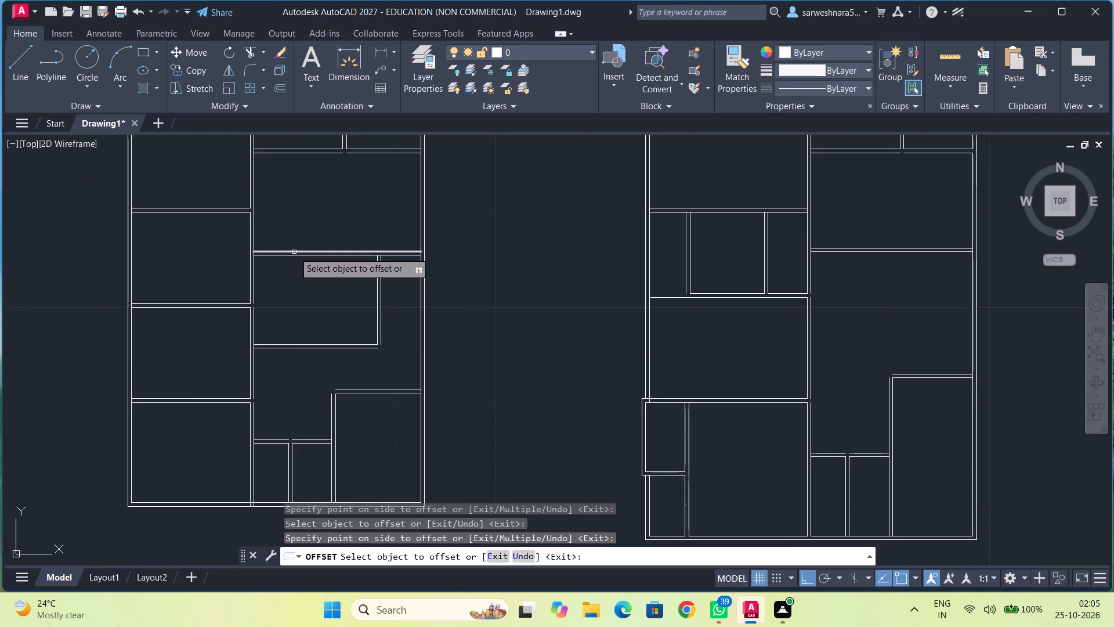
middle_click_drag(278, 246, 345, 368)
scroll(259, 280, "up", 1)
middle_click_drag(260, 282, 268, 305)
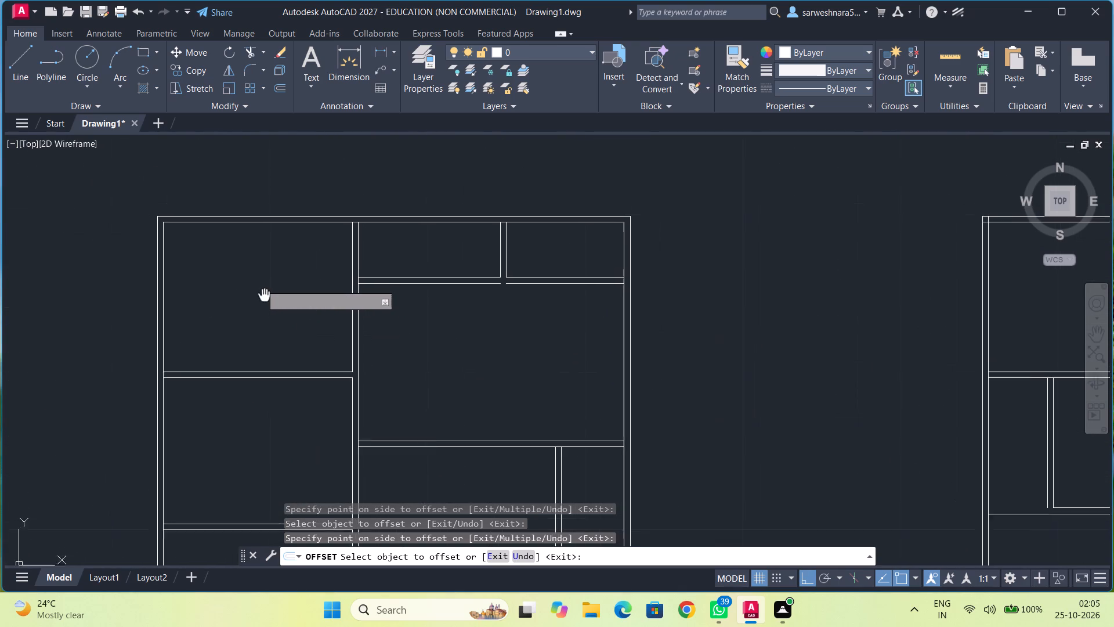
middle_click_drag(268, 305, 278, 353)
scroll(248, 333, "up", 2)
middle_click_drag(248, 333, 256, 300)
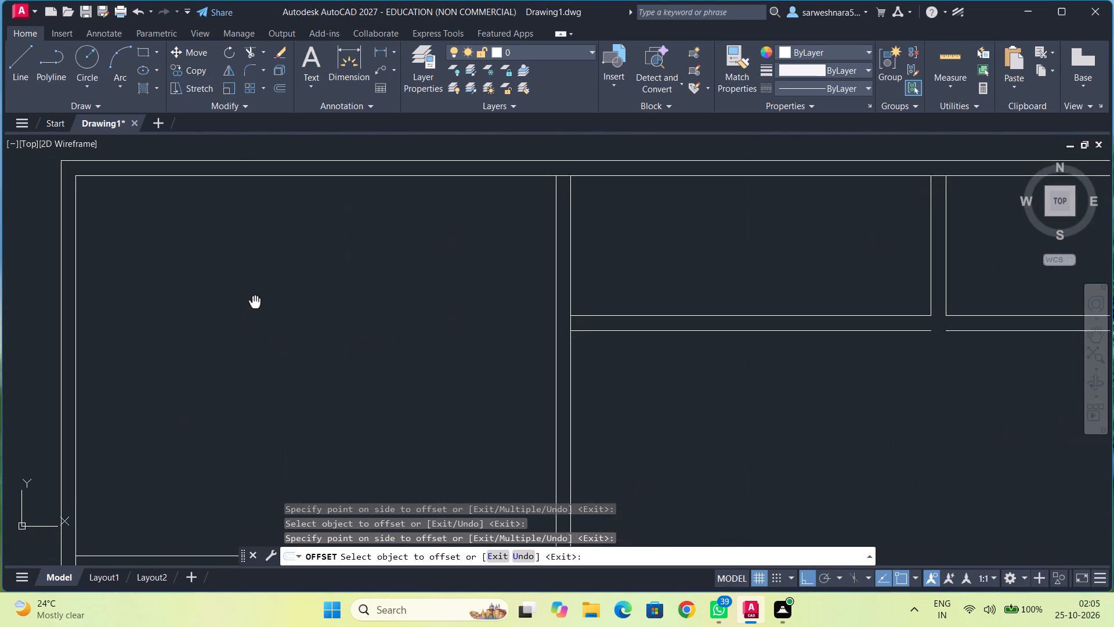
middle_click_drag(256, 300, 262, 280)
middle_click_drag(222, 283, 237, 306)
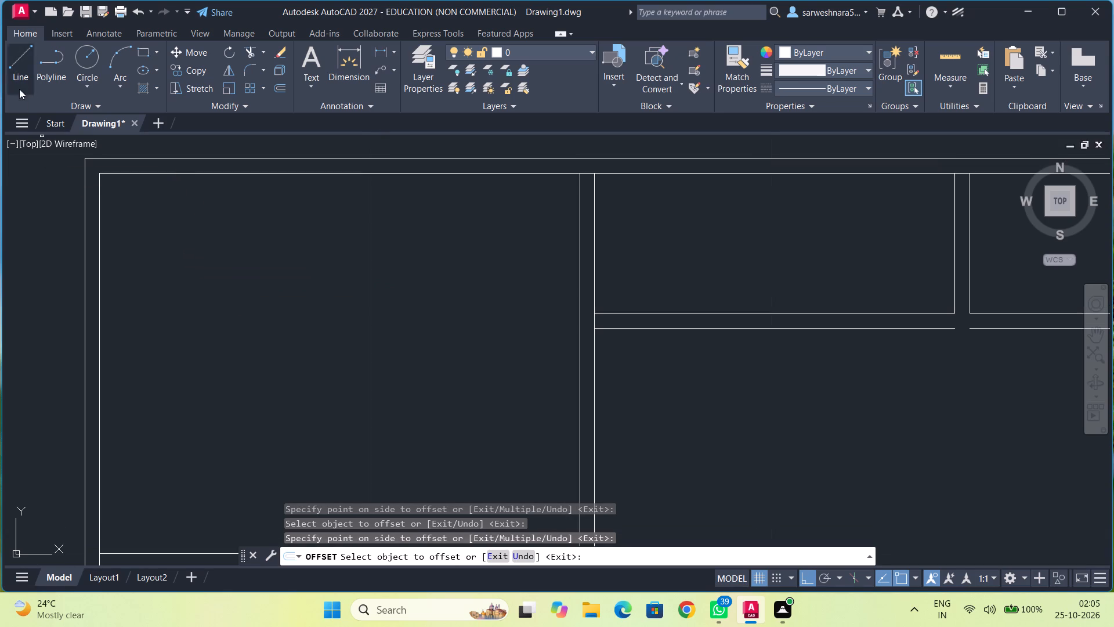
left_click(13, 78)
left_click(102, 174)
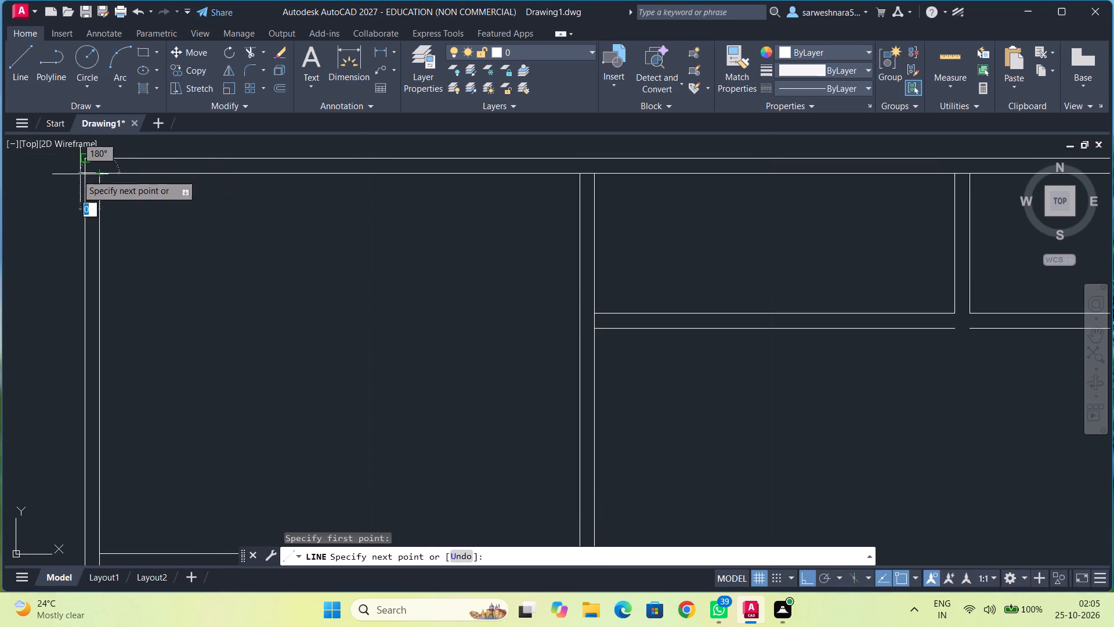
type("0.375")
key("Return")
key("Escape")
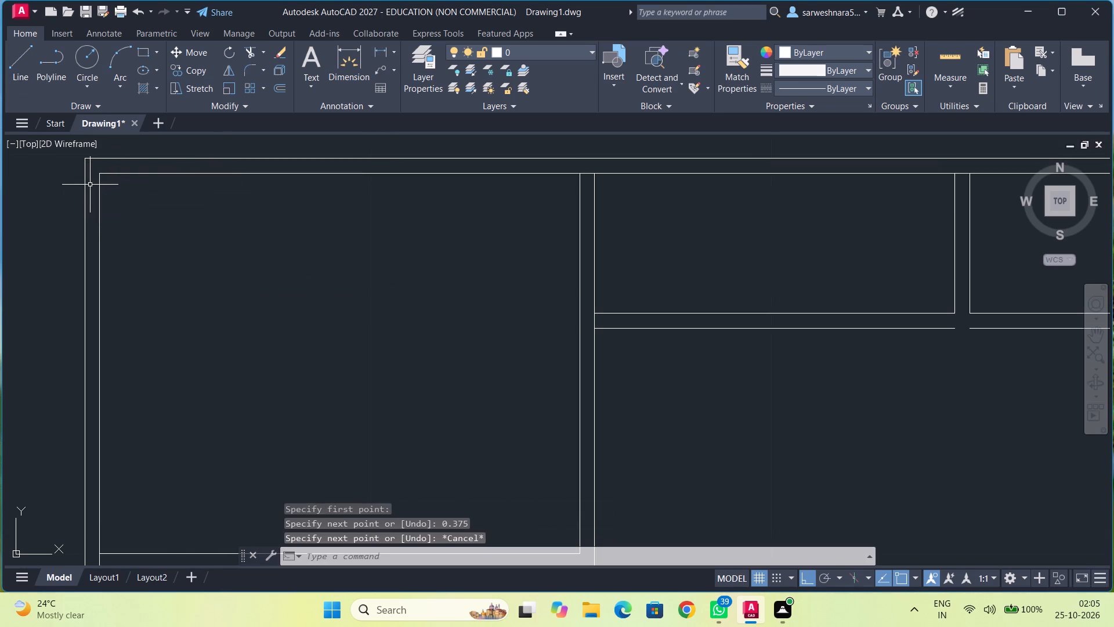
left_click(14, 69)
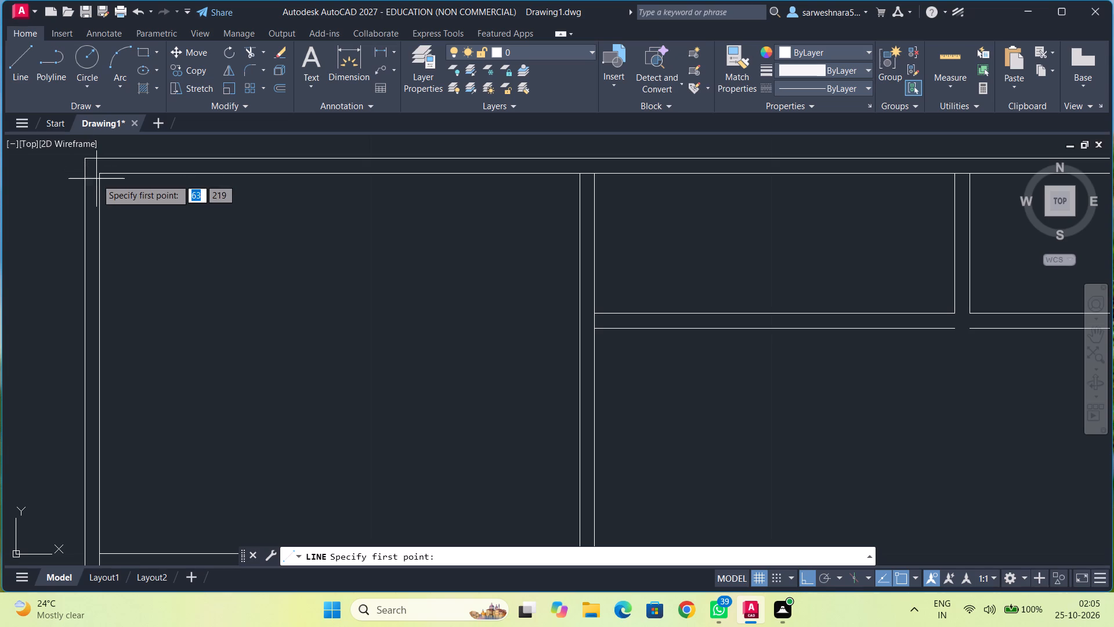
left_click(101, 176)
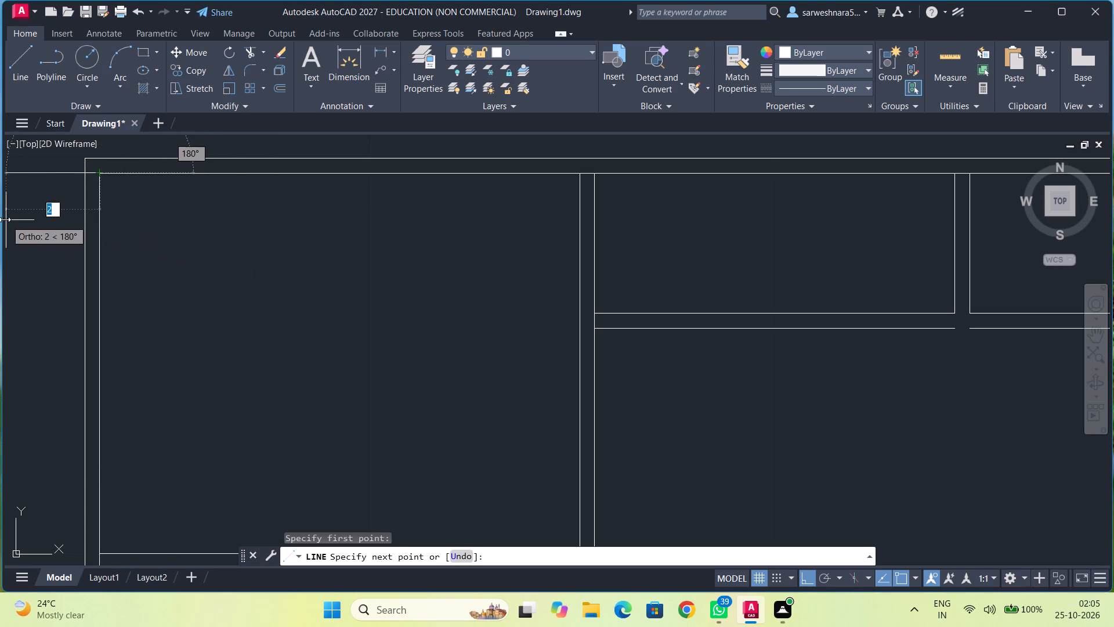
type("0.375")
key("Return")
key("Escape")
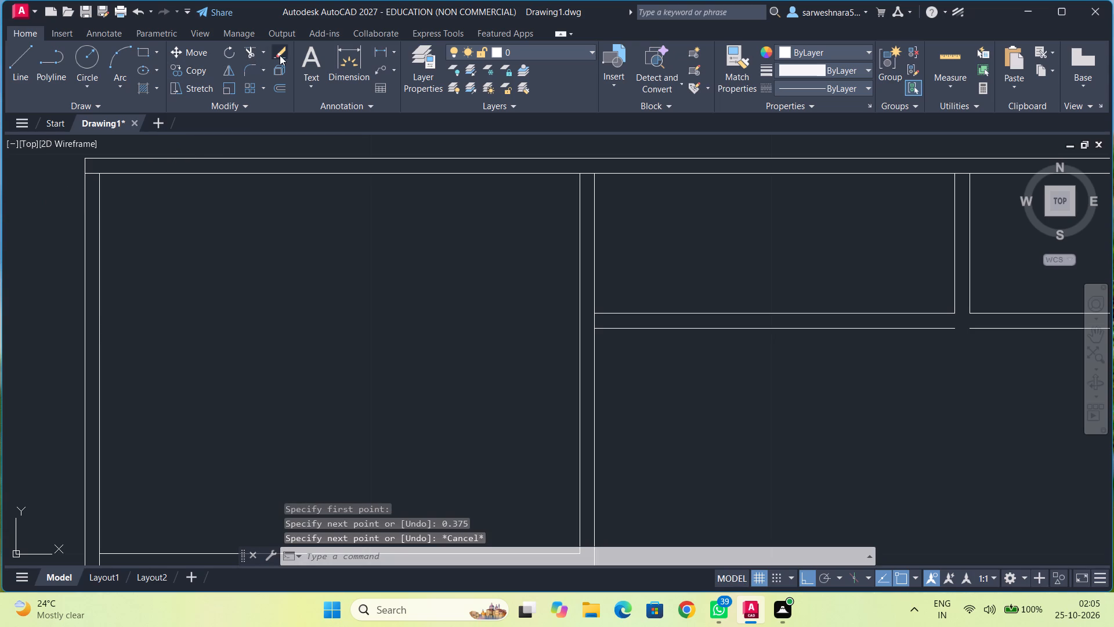
Trim away the inner line of the left exterior wall alongside the first plan's top-left room.
left_click(247, 52)
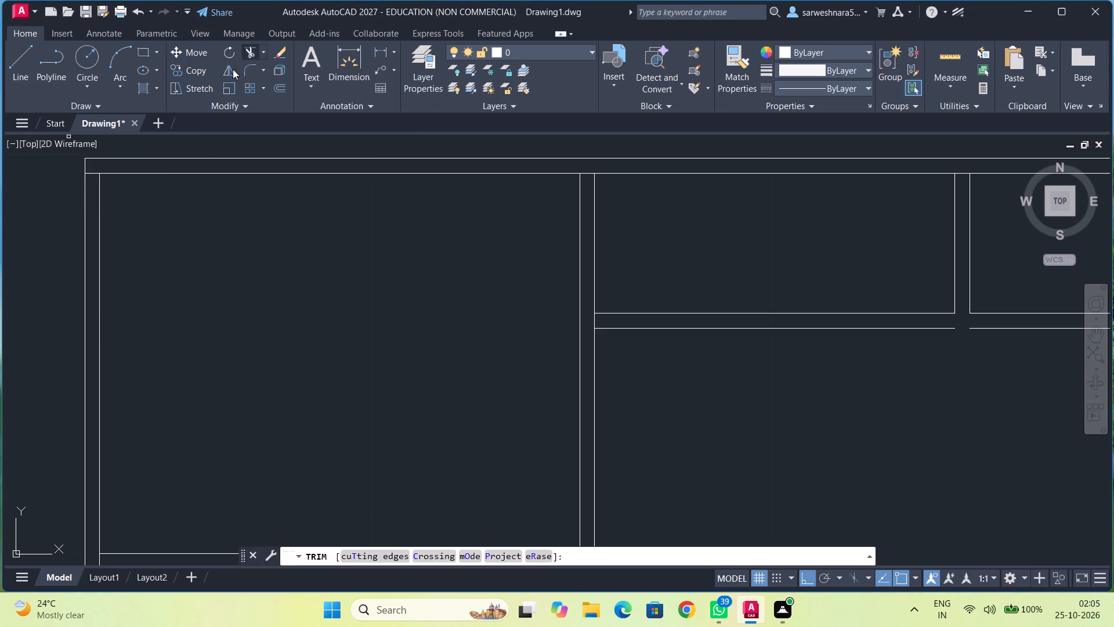
left_click(99, 199)
left_click(100, 186)
Extend the upper line of the wall below the top-left room to the outer left wall line with a 0.375 segment.
scroll(117, 318, "down", 1)
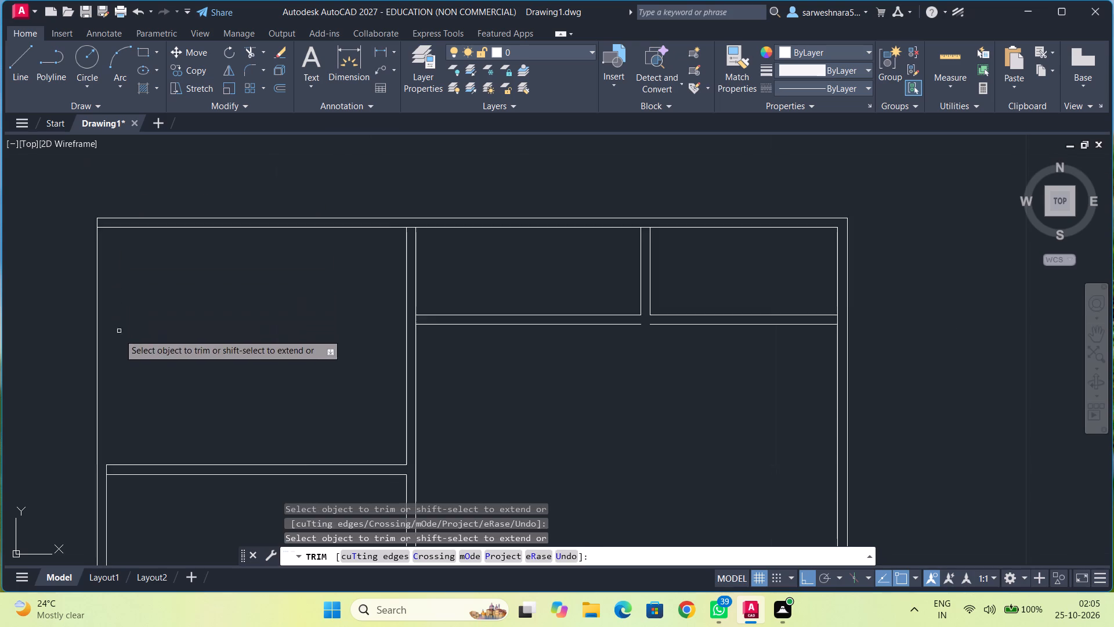
scroll(120, 336, "down", 1)
middle_click_drag(121, 343, 128, 265)
scroll(131, 292, "up", 2)
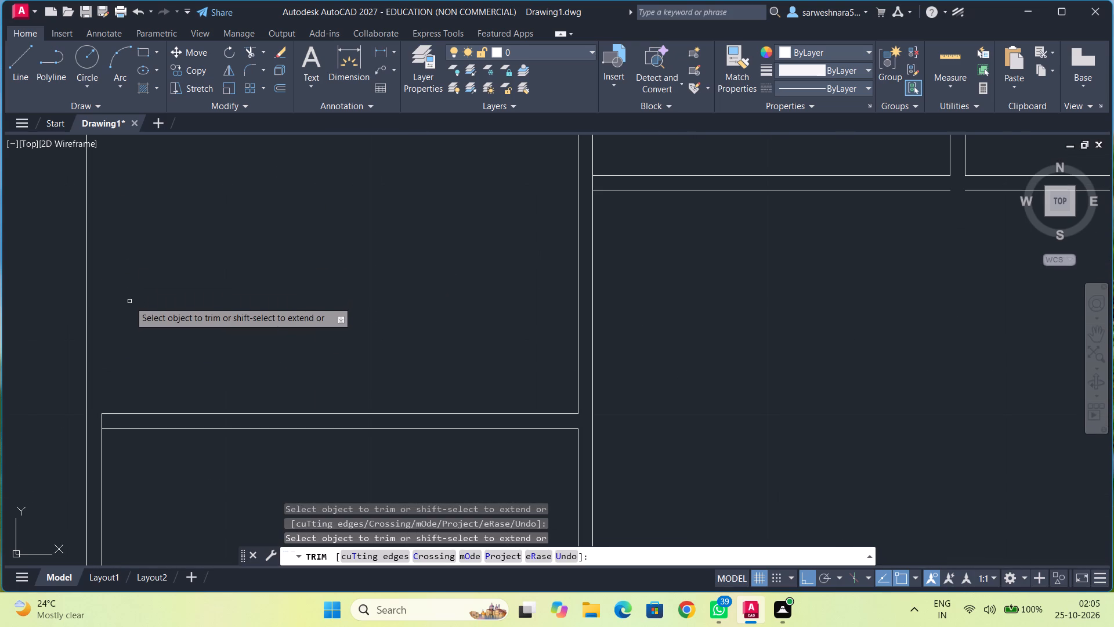
middle_click(144, 268)
left_click(19, 78)
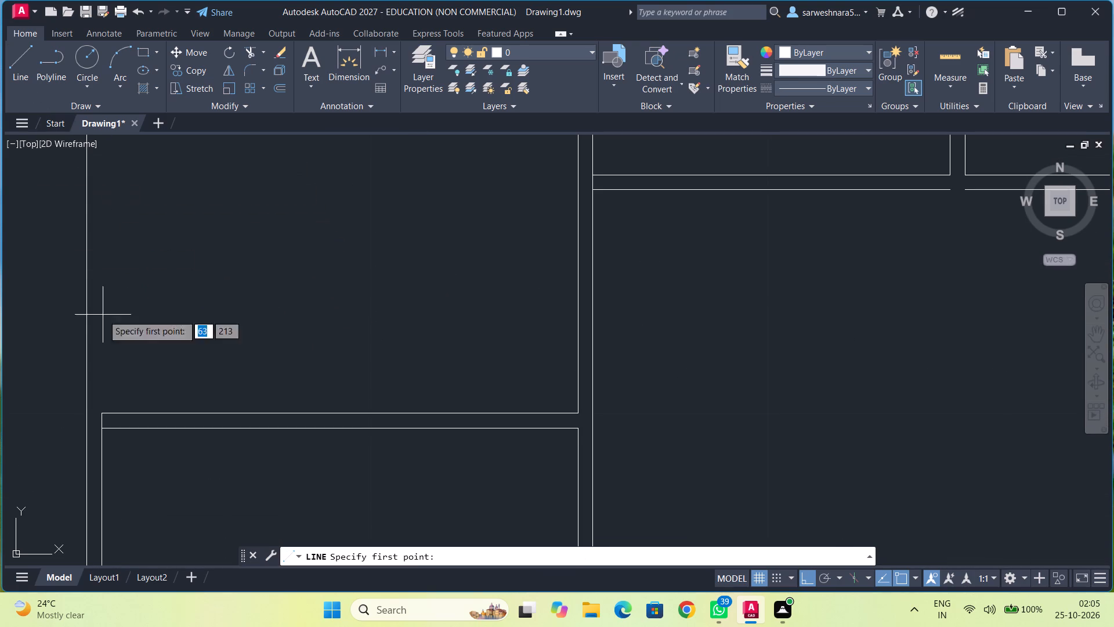
middle_click_drag(131, 358, 181, 280)
left_click(150, 338)
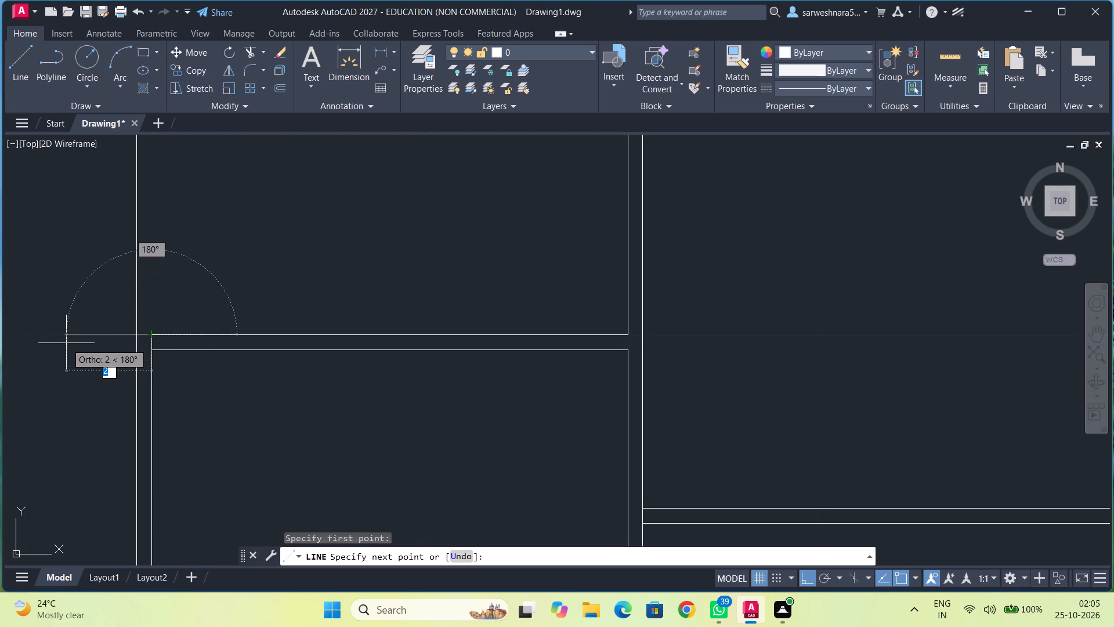
type("0.375")
key("Return")
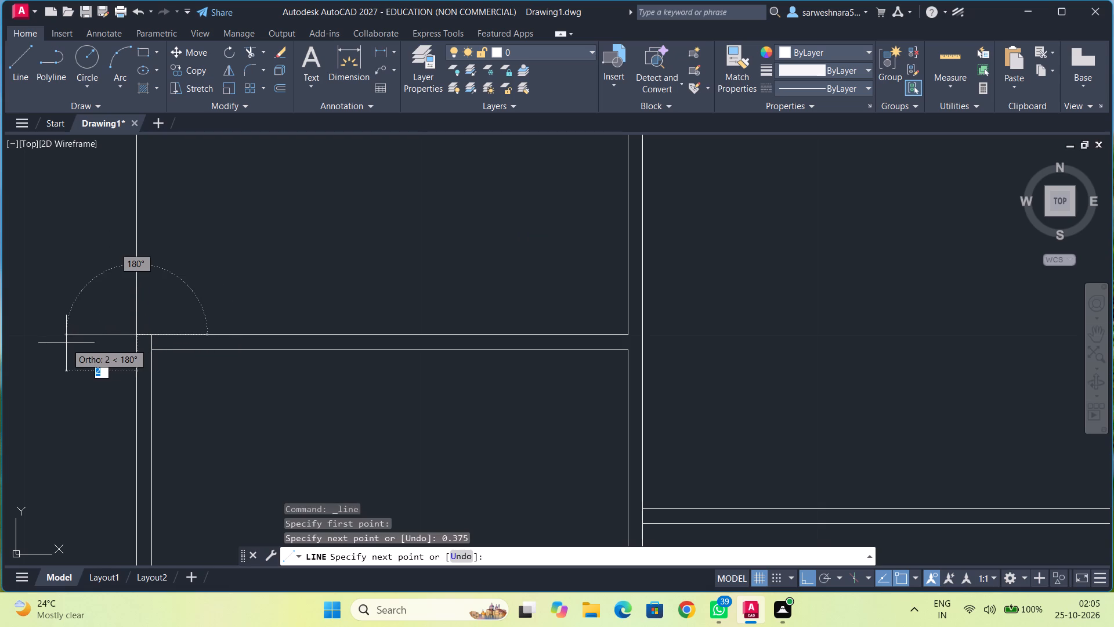
Draw a 0.375 segment across the left exterior wall, continuing the upper line of the wall between the left column's second and third rooms.
middle_click_drag(59, 429, 48, 369)
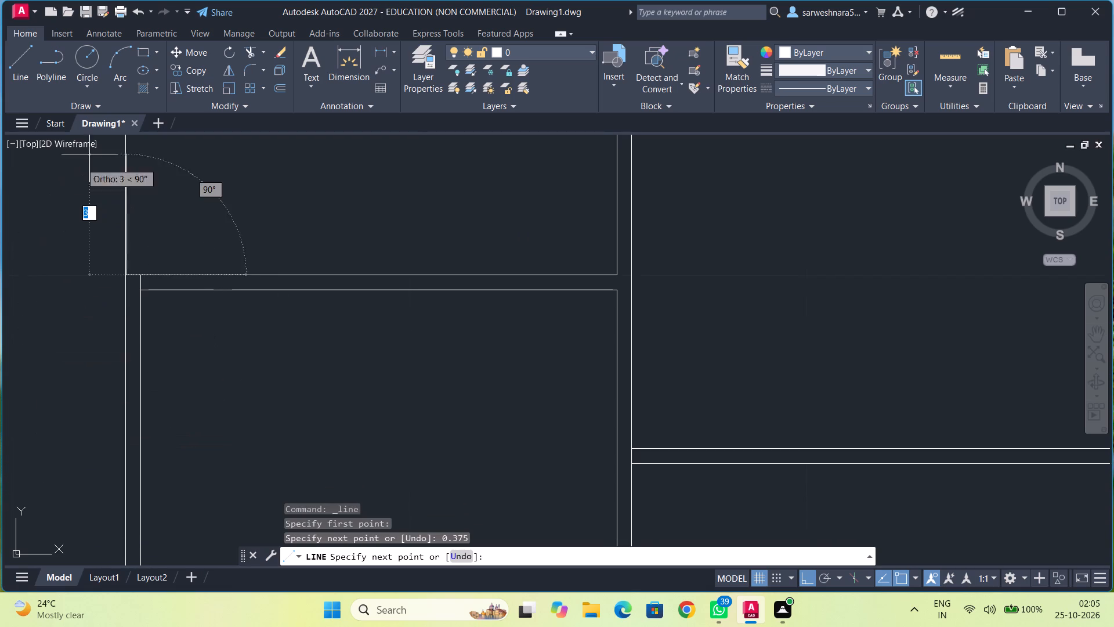
left_click_drag(15, 76, 33, 96)
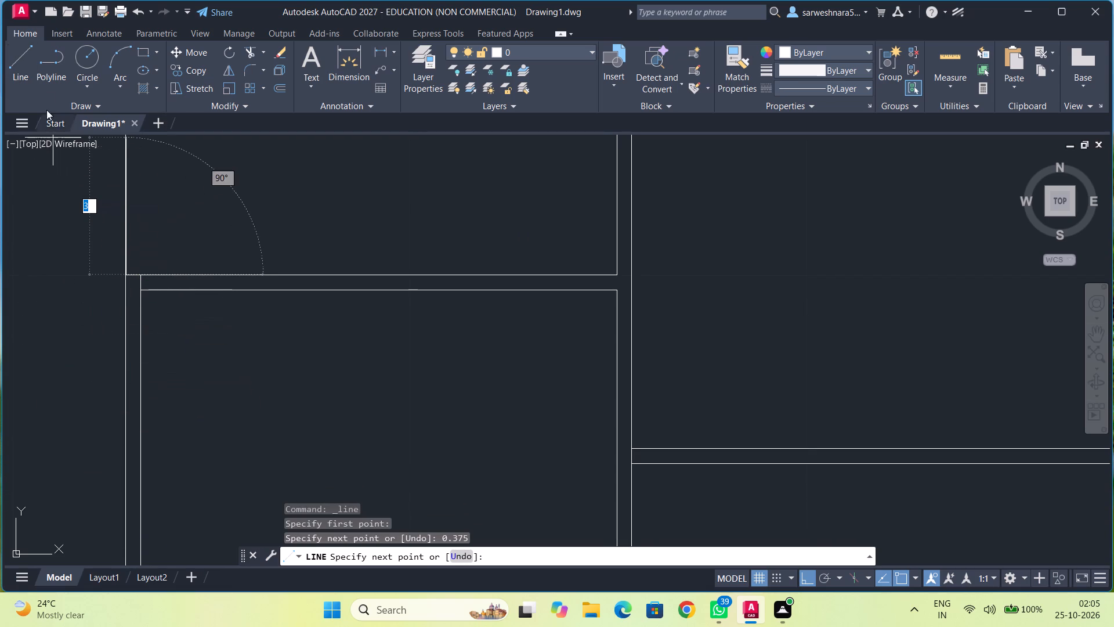
left_click(23, 66)
scroll(142, 381, "down", 2)
middle_click_drag(144, 389, 180, 272)
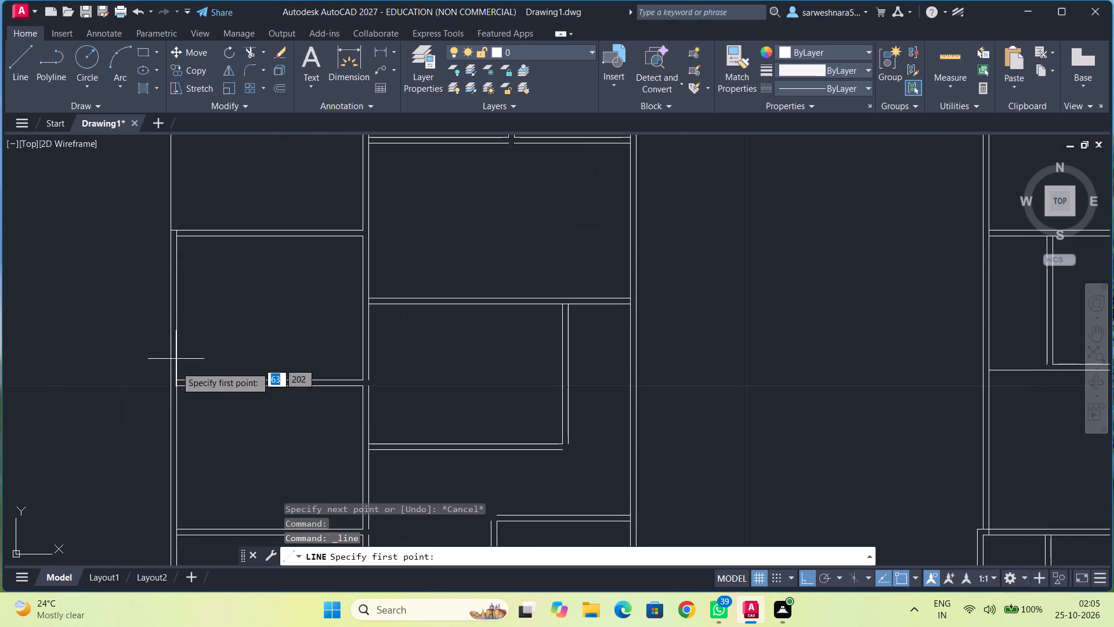
middle_click_drag(176, 366, 201, 299)
scroll(202, 344, "up", 3)
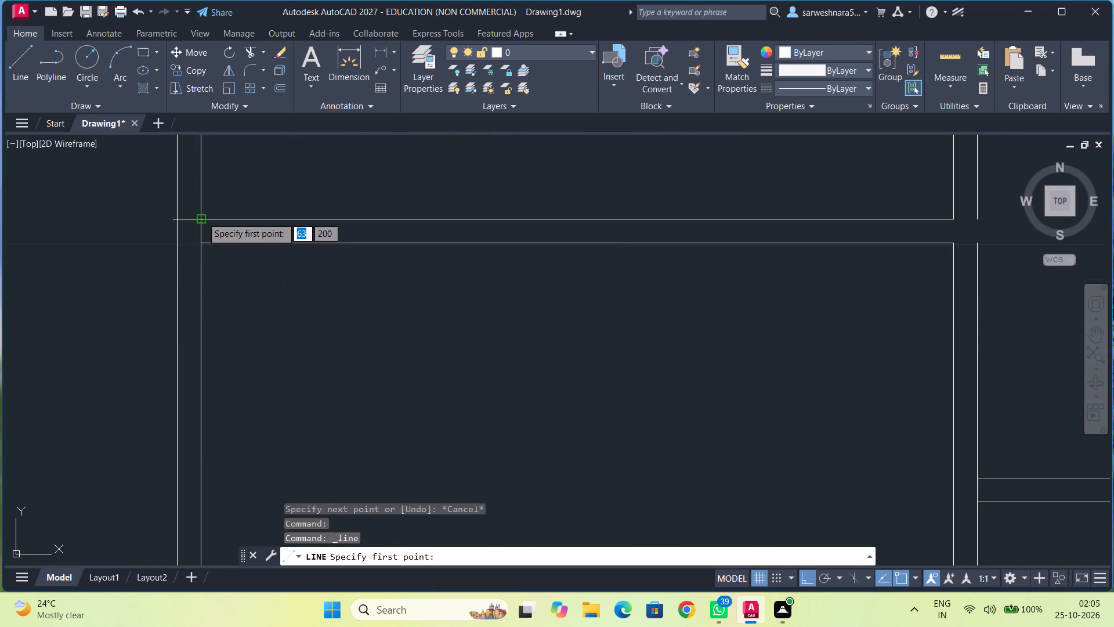
left_click(201, 217)
type("0.375")
key("Return")
Draw a 0.375 segment across the left exterior wall from the top-left inner corner of the left column's second room.
left_click(19, 73)
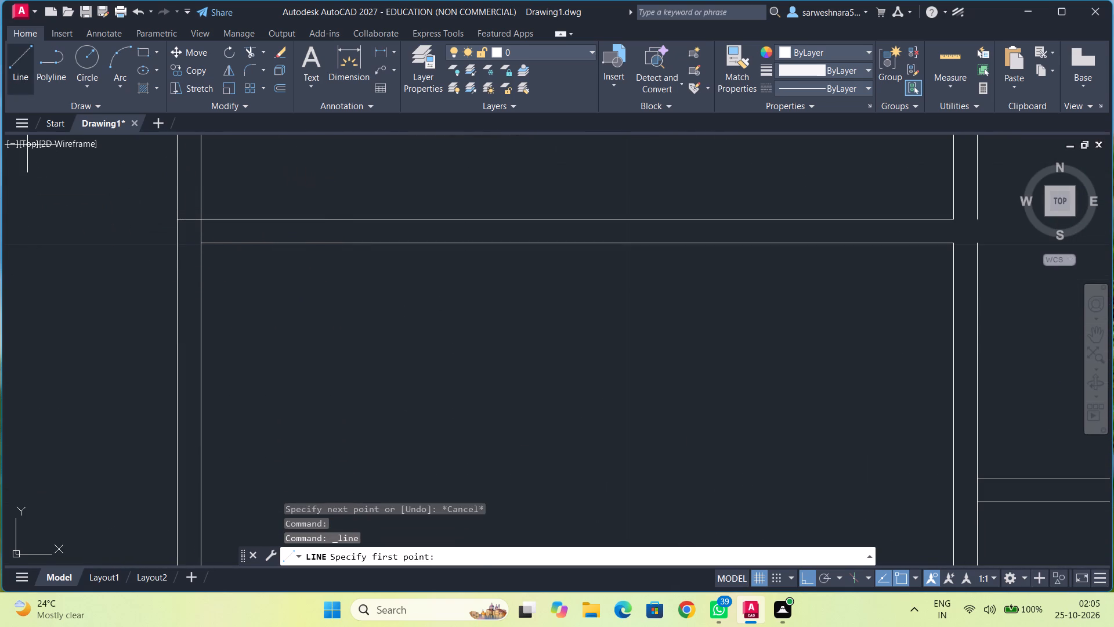
scroll(125, 348, "down", 3)
middle_click_drag(108, 434, 135, 357)
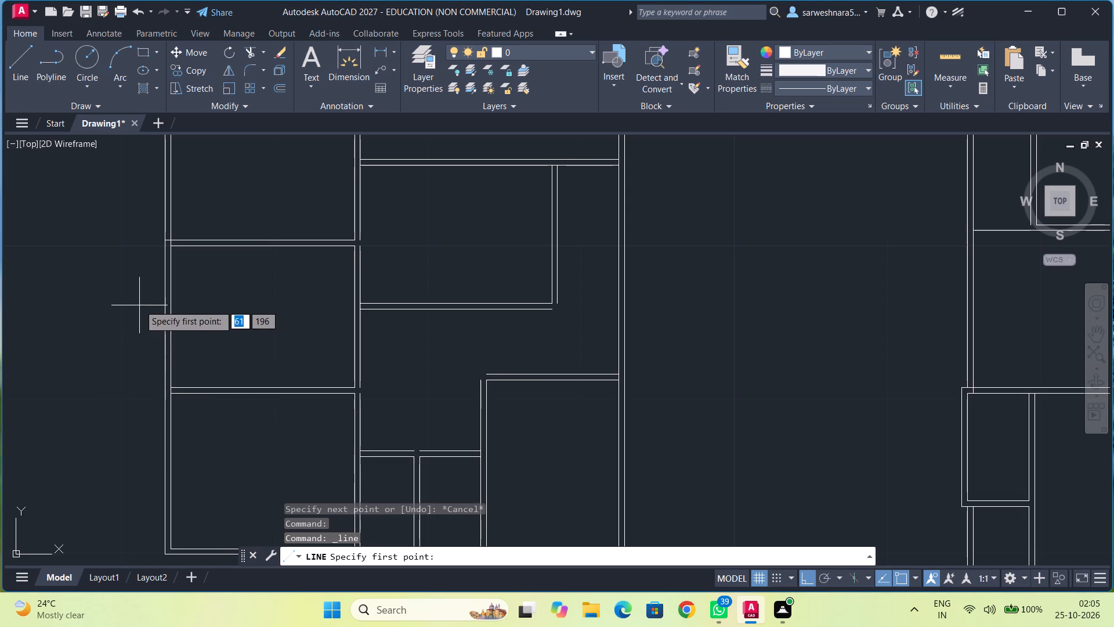
middle_click_drag(135, 319, 112, 462)
middle_click_drag(114, 318, 120, 360)
scroll(124, 289, "up", 3)
middle_click_drag(121, 319, 118, 329)
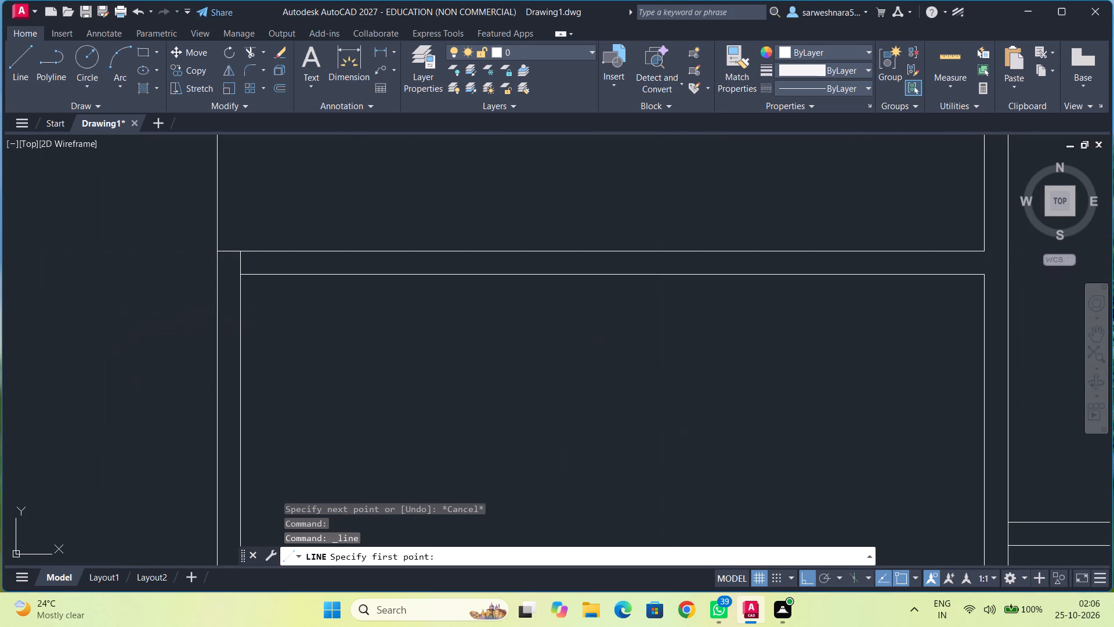
middle_click_drag(118, 329, 111, 347)
left_click(228, 299)
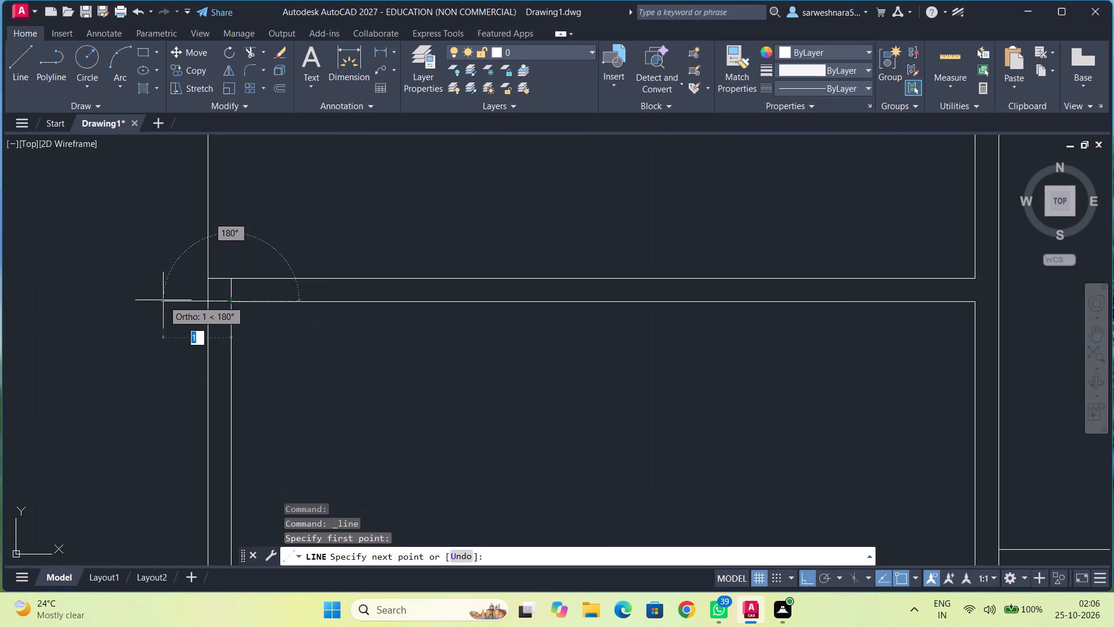
type("0.375")
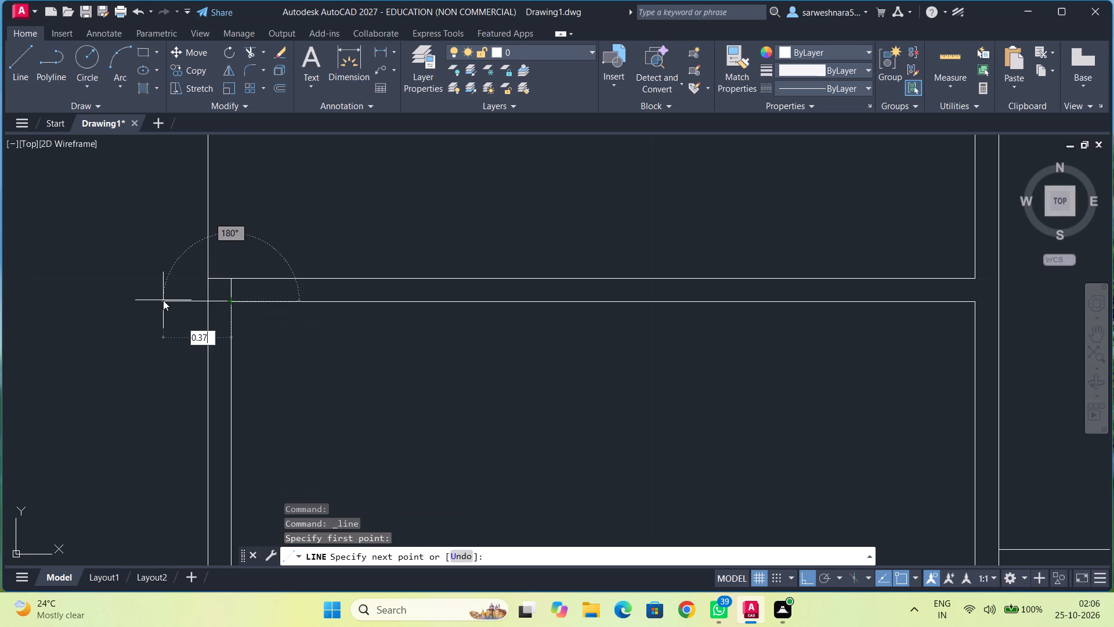
key("Return")
key("Escape")
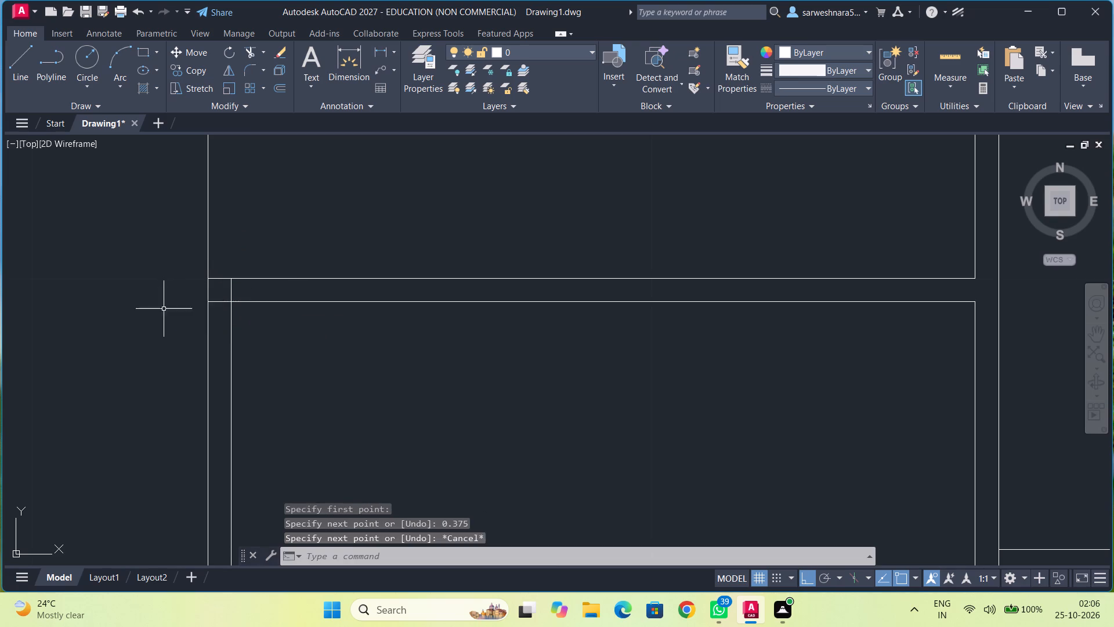
Draw a 0.375 segment across the left exterior wall from the top-left inner corner of the left column's third room.
scroll(170, 367, "down", 3)
middle_click_drag(157, 467, 154, 381)
scroll(162, 354, "up", 2)
left_click(13, 69)
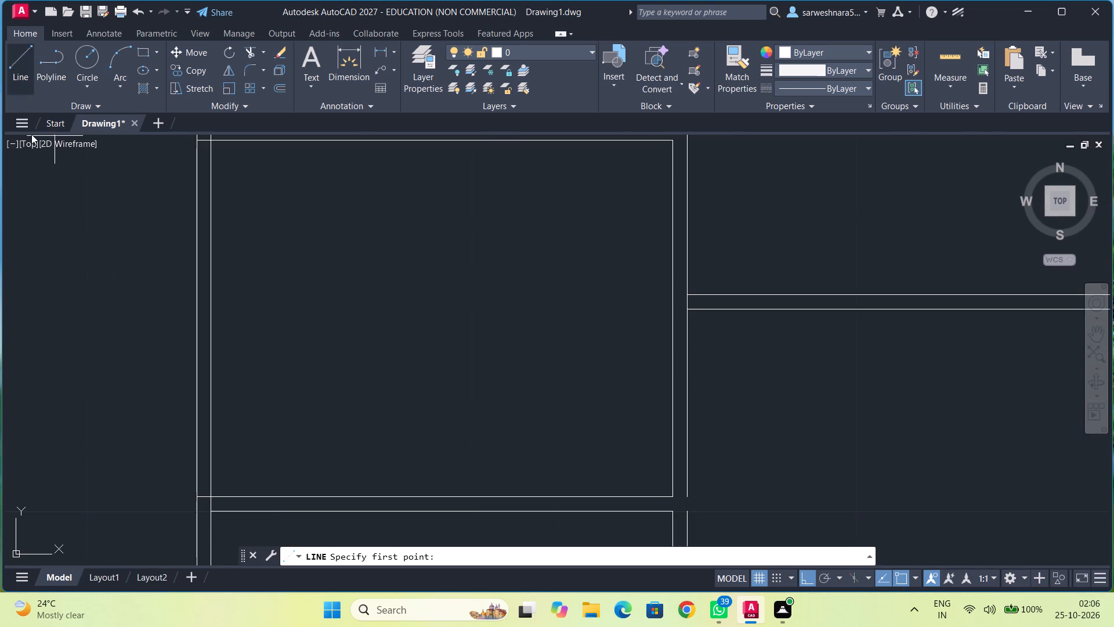
middle_click_drag(80, 377, 75, 276)
scroll(123, 369, "up", 1)
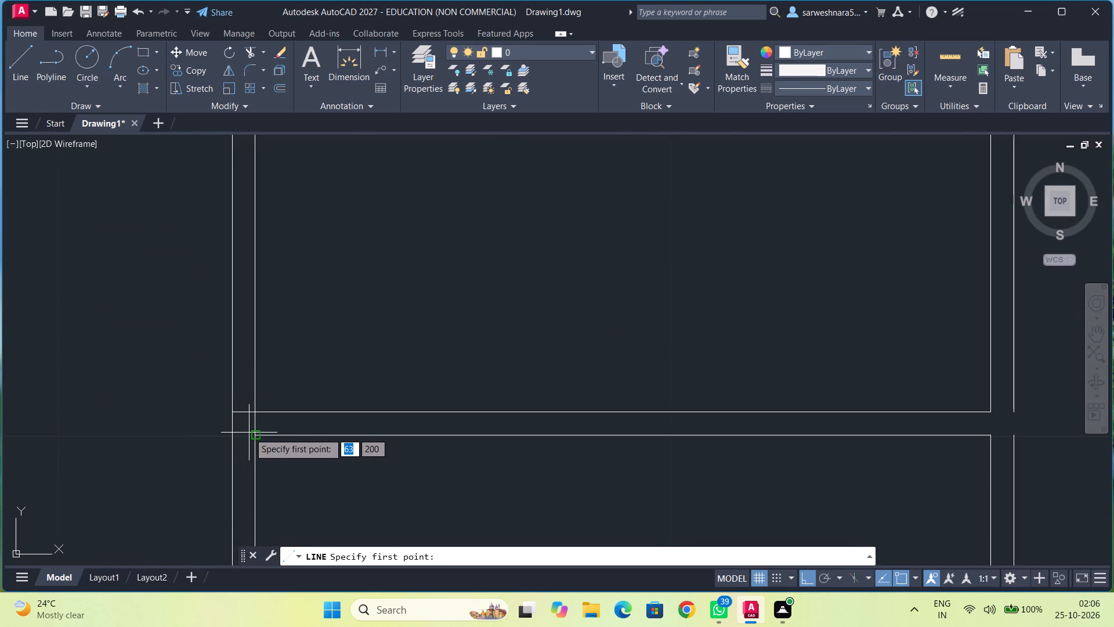
left_click(256, 438)
type("0.375")
key("Return")
key("Escape")
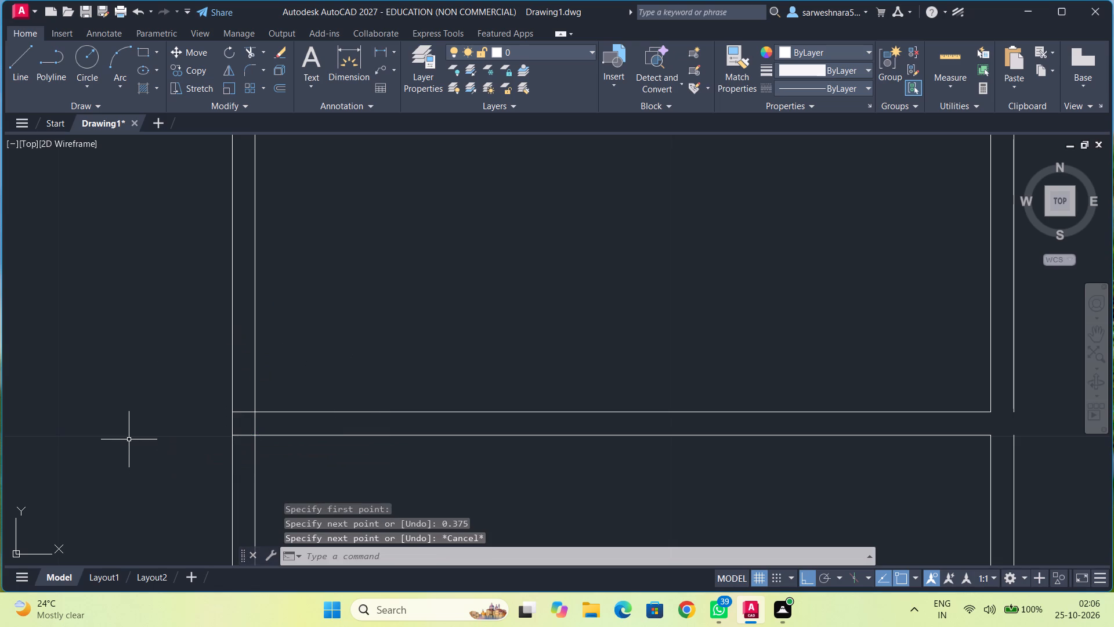
Draw a 0.375 segment across the left exterior wall, continuing the upper line of the wall between the left column's third and bottom rooms.
scroll(126, 446, "down", 2)
middle_click_drag(131, 446, 151, 312)
middle_click_drag(146, 430, 152, 344)
middle_click_drag(164, 336, 163, 301)
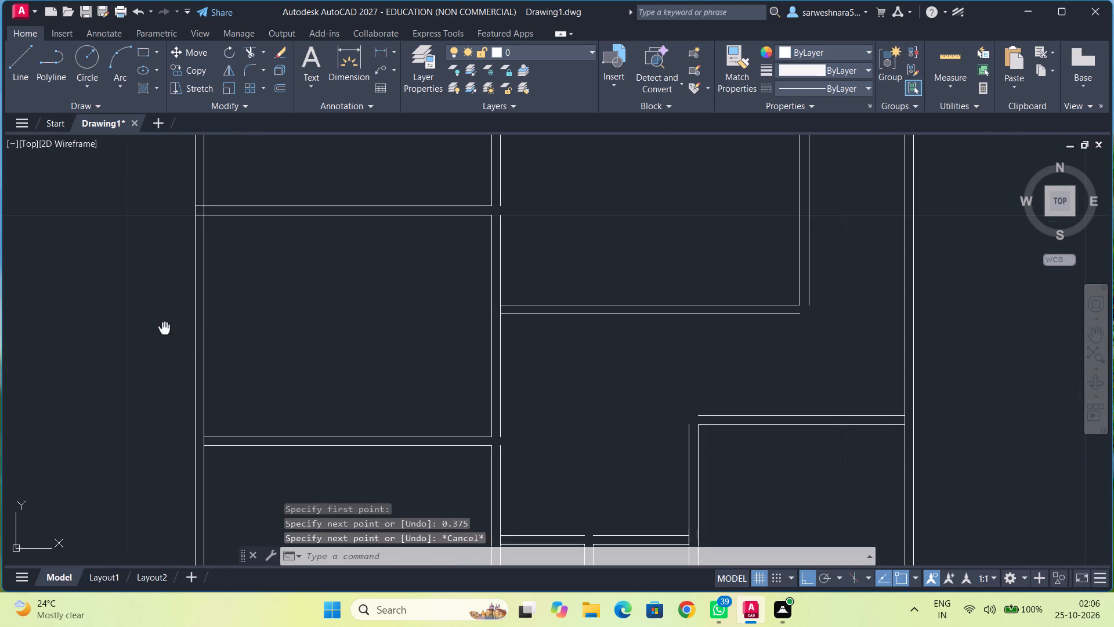
left_click_drag(21, 53, 27, 57)
scroll(154, 374, "up", 2)
middle_click_drag(154, 374, 117, 274)
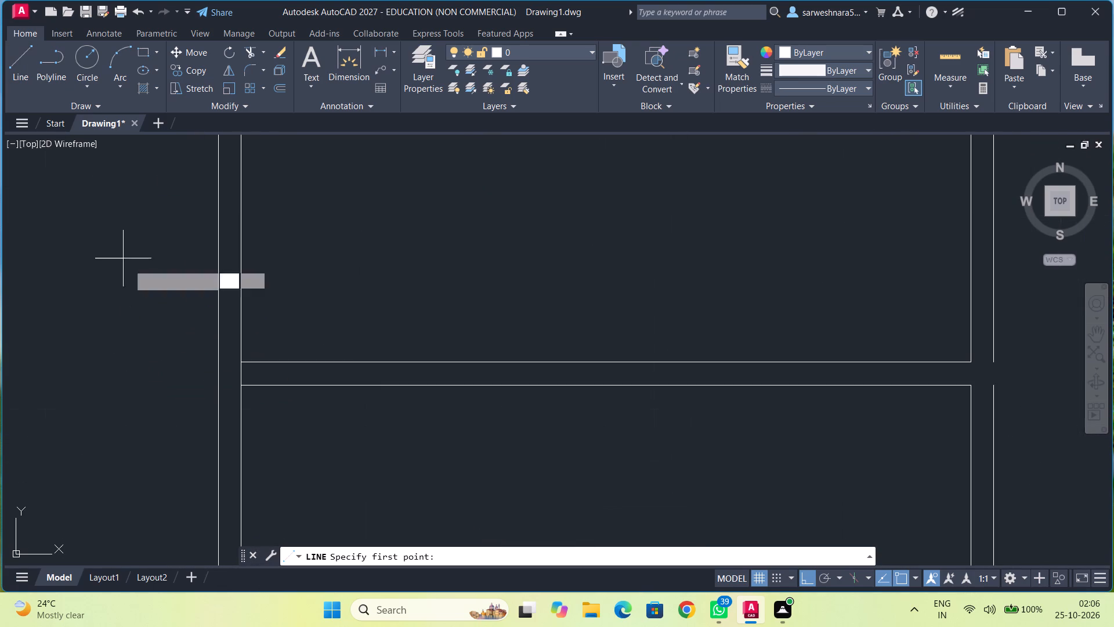
left_click(241, 361)
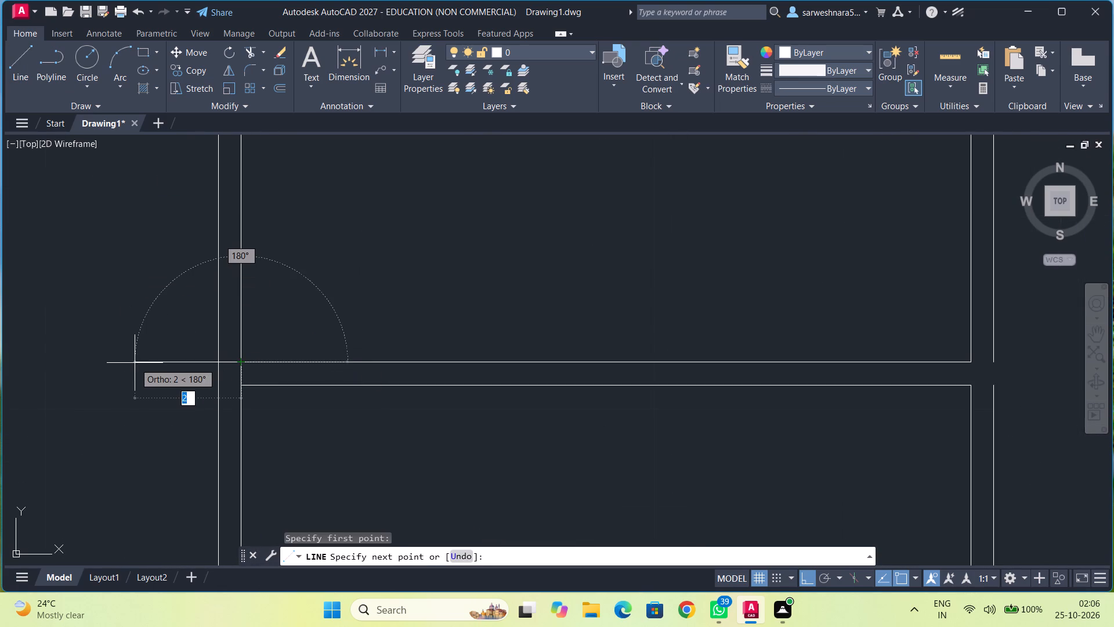
type("0.375")
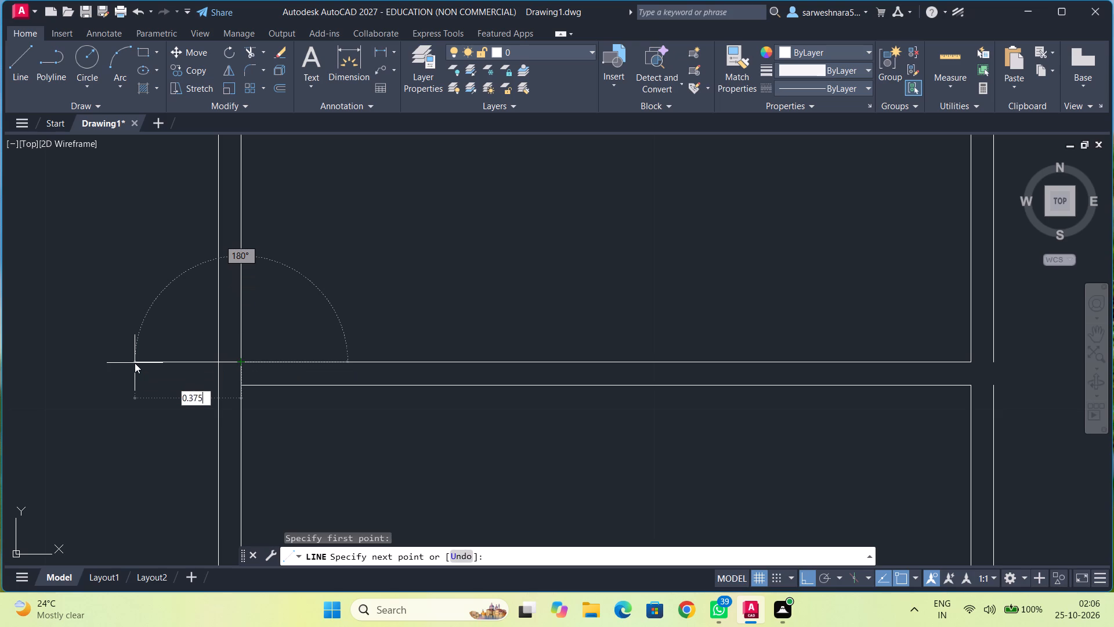
key("Return")
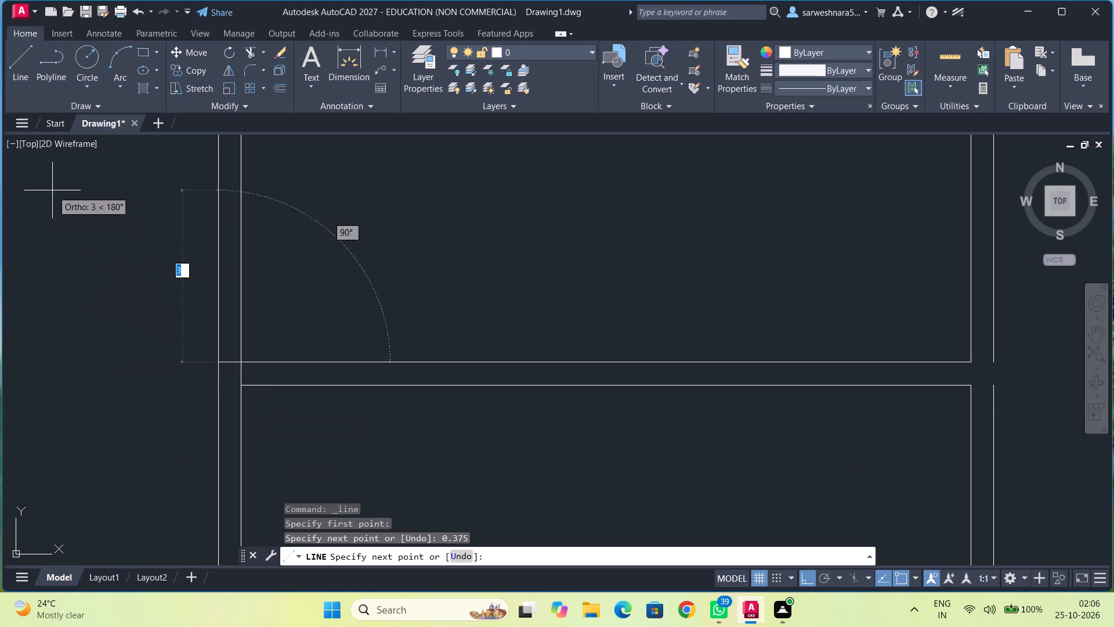
Draw a 0.375 segment across the left exterior wall from the top-left inner corner of the left column's bottom room.
left_click(10, 68)
left_click(240, 388)
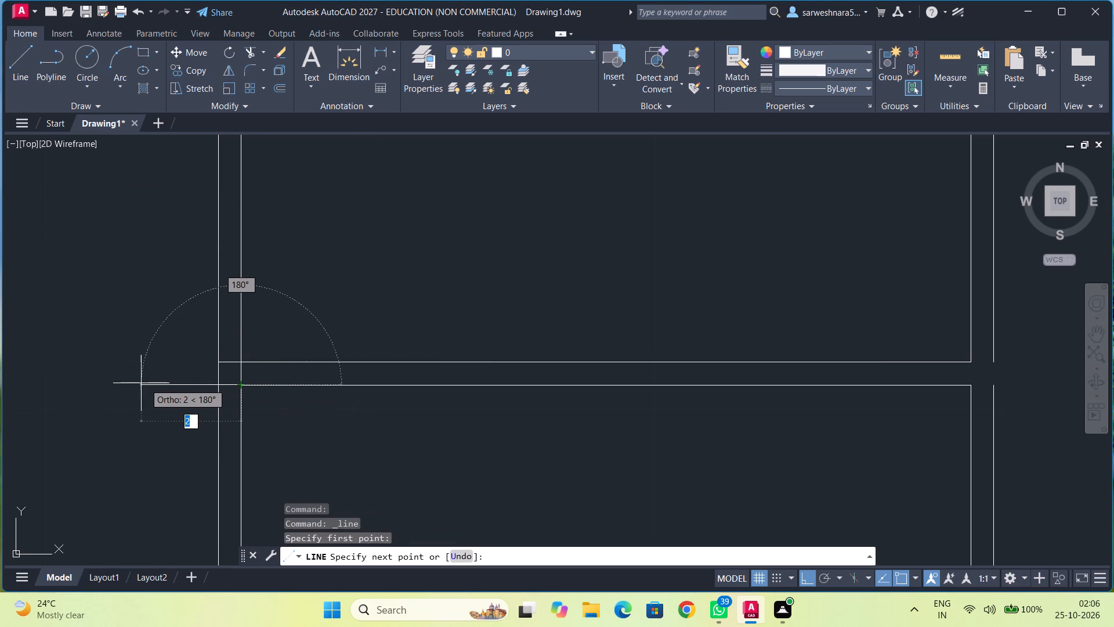
type("0.375")
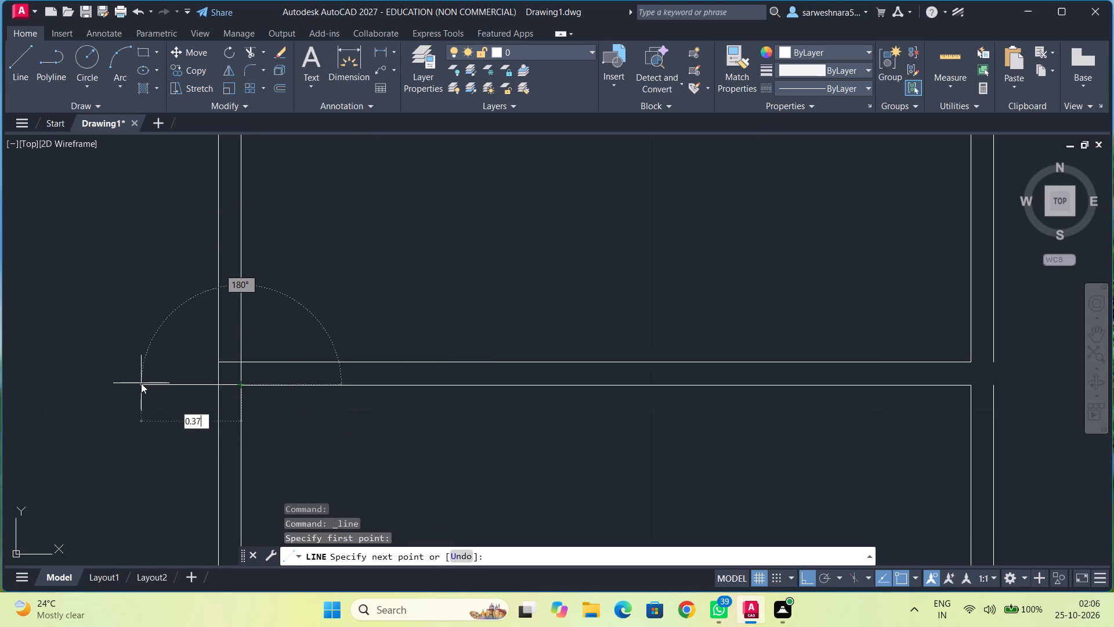
key("Return")
key("Escape")
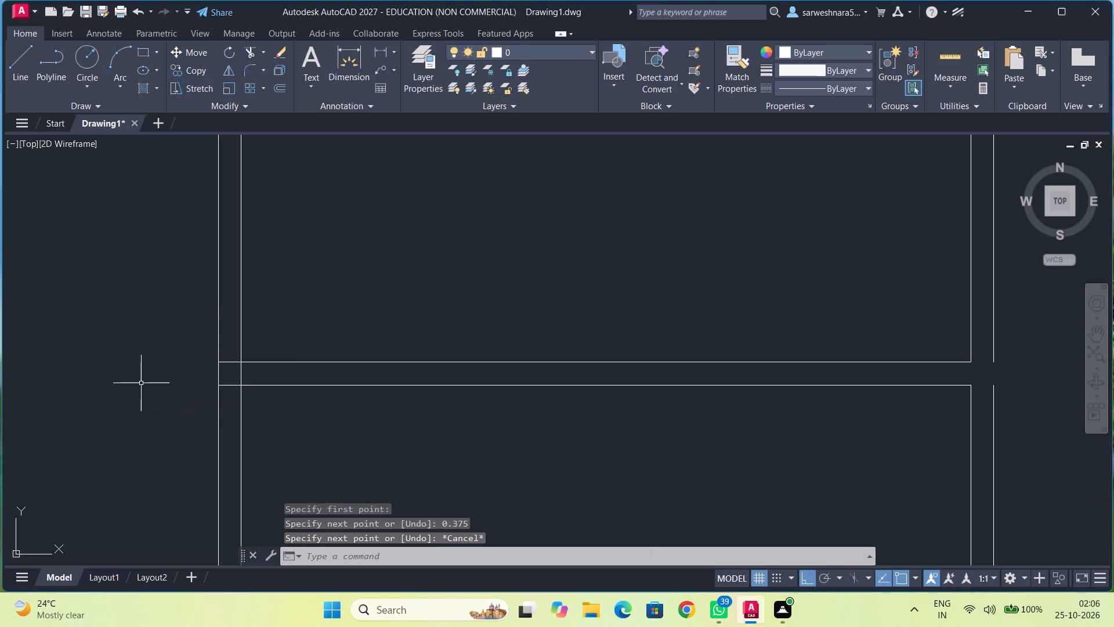
Draw a 0.375 segment across the left exterior wall from the bottom-left inner corner of the left column's bottom room.
scroll(151, 392, "down", 1)
middle_click_drag(182, 466, 186, 334)
scroll(189, 319, "down", 2)
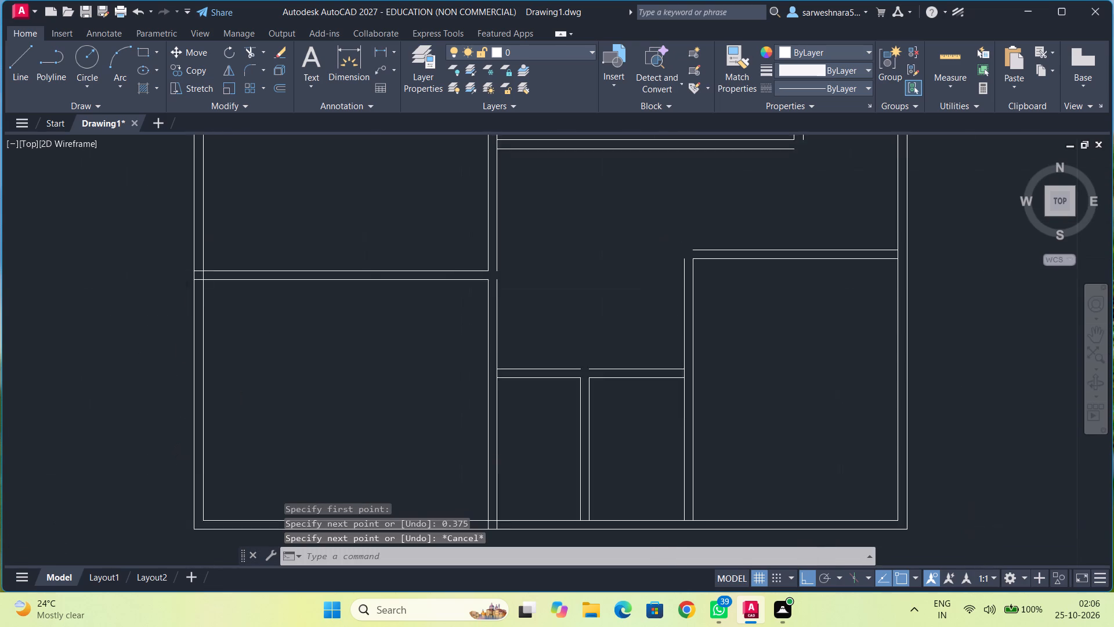
middle_click_drag(172, 433, 183, 380)
scroll(185, 377, "up", 2)
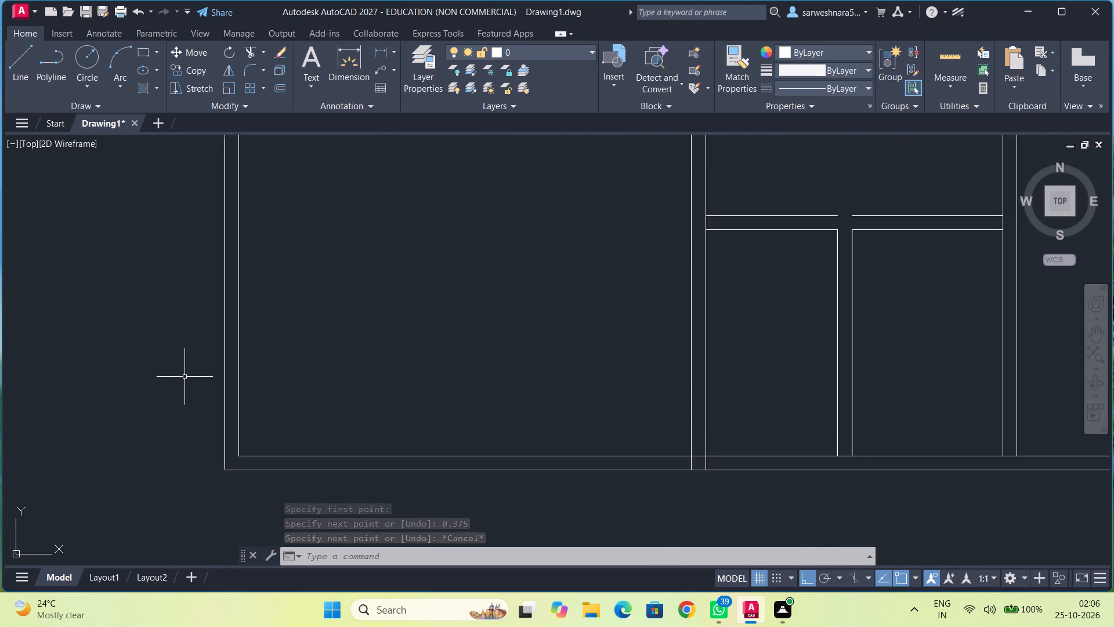
middle_click_drag(185, 377, 162, 333)
left_click(21, 79)
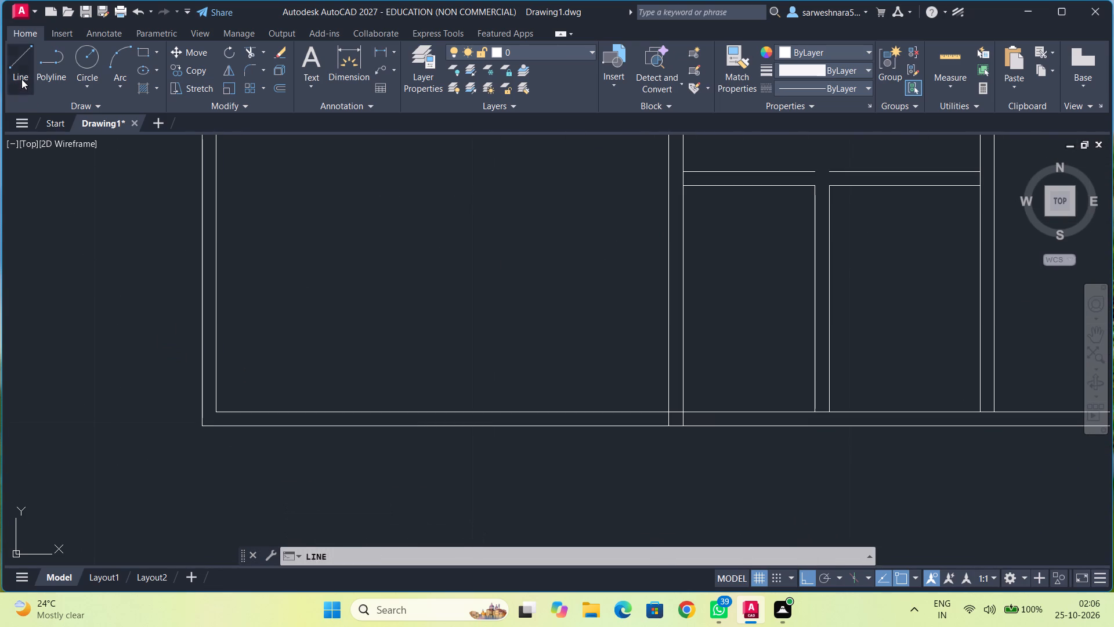
left_click(214, 412)
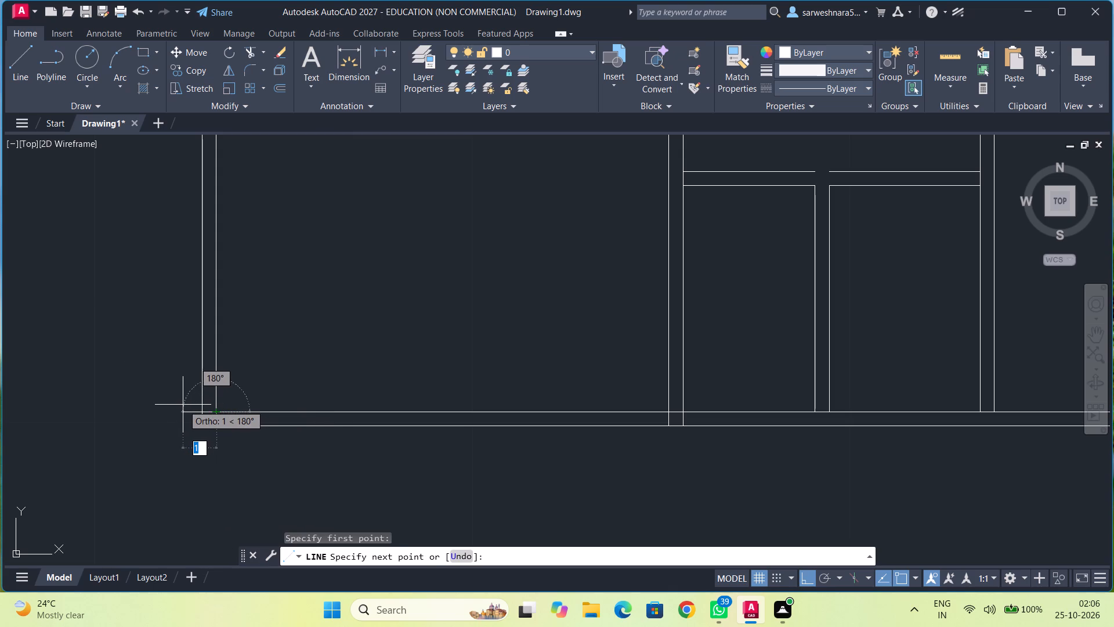
type("0.375")
key("Return")
key("Escape")
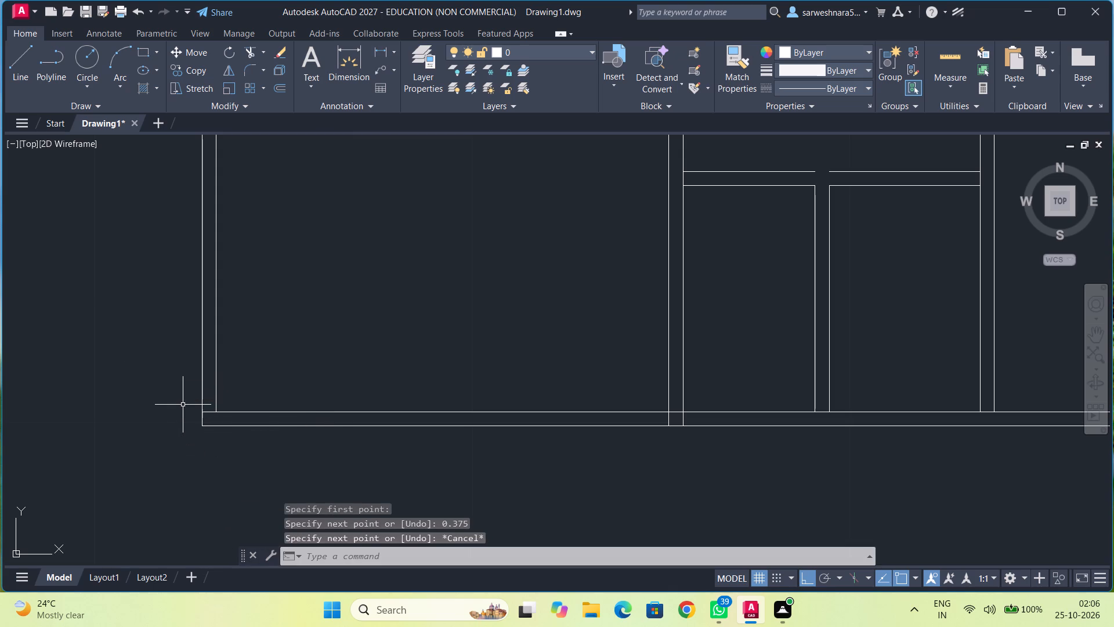
Trim away the first plan's left exterior wall inner line from the wall below the top-left room down to the bottom wall.
scroll(232, 336, "down", 3)
middle_click_drag(261, 217, 238, 369)
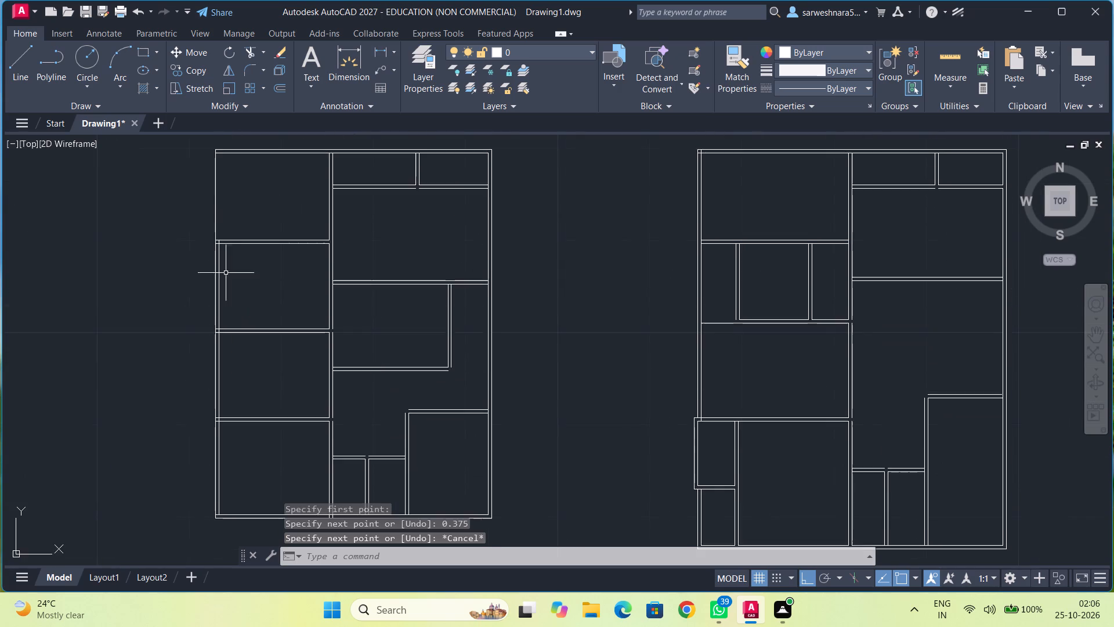
middle_click_drag(233, 254, 227, 355)
left_click(251, 55)
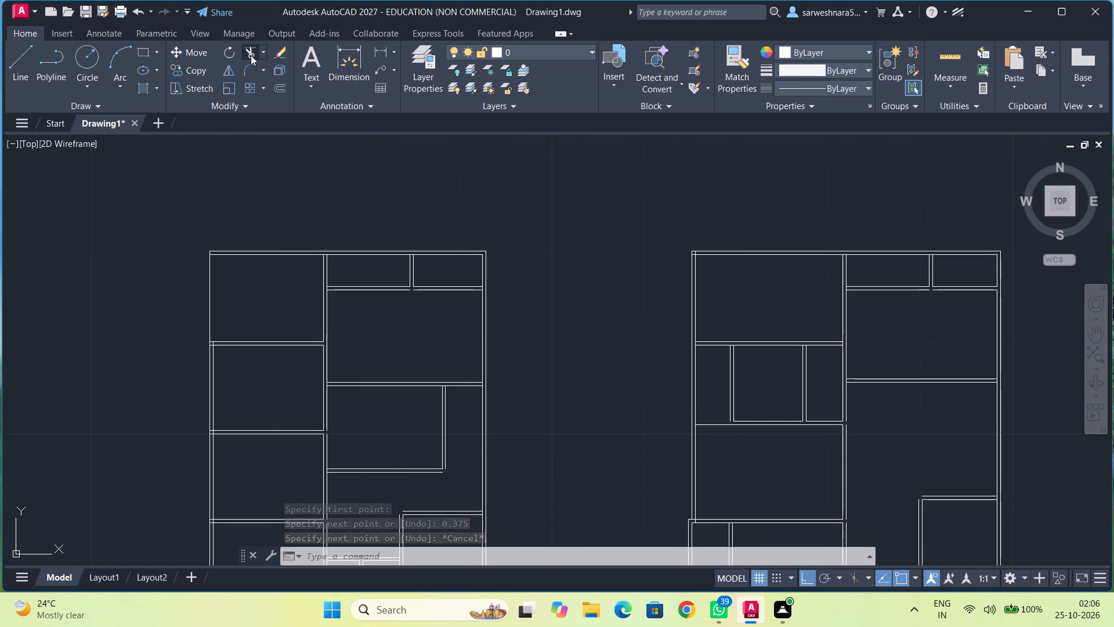
scroll(247, 390, "up", 2)
middle_click_drag(246, 388, 250, 296)
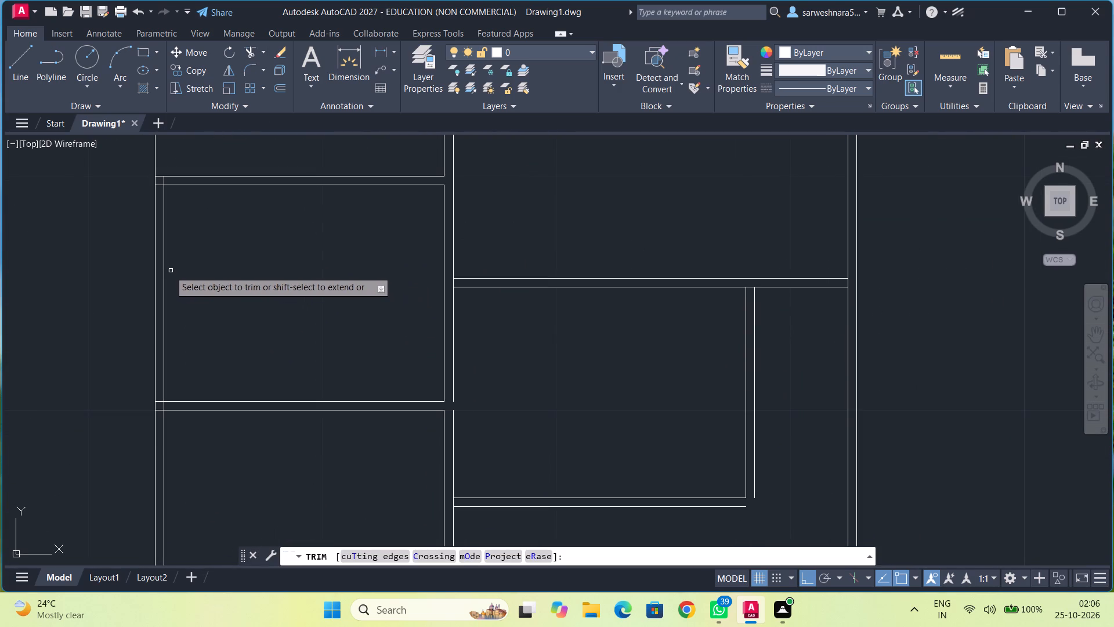
left_click(165, 268)
middle_click_drag(173, 203, 227, 347)
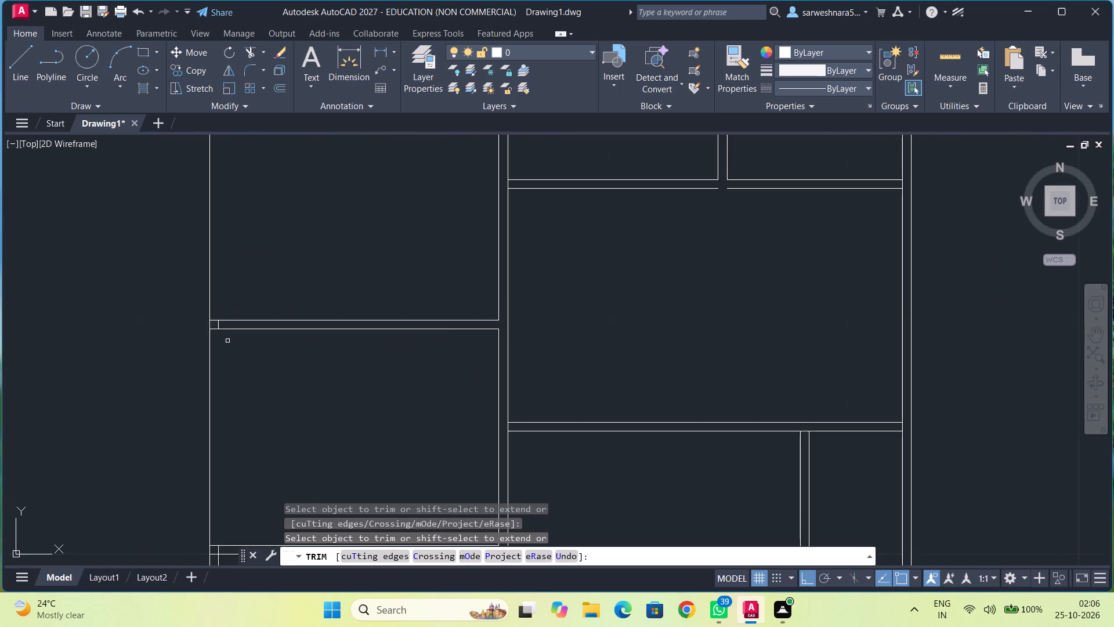
scroll(227, 337, "up", 2)
left_click(202, 303)
scroll(217, 352, "down", 3)
middle_click_drag(246, 437, 240, 339)
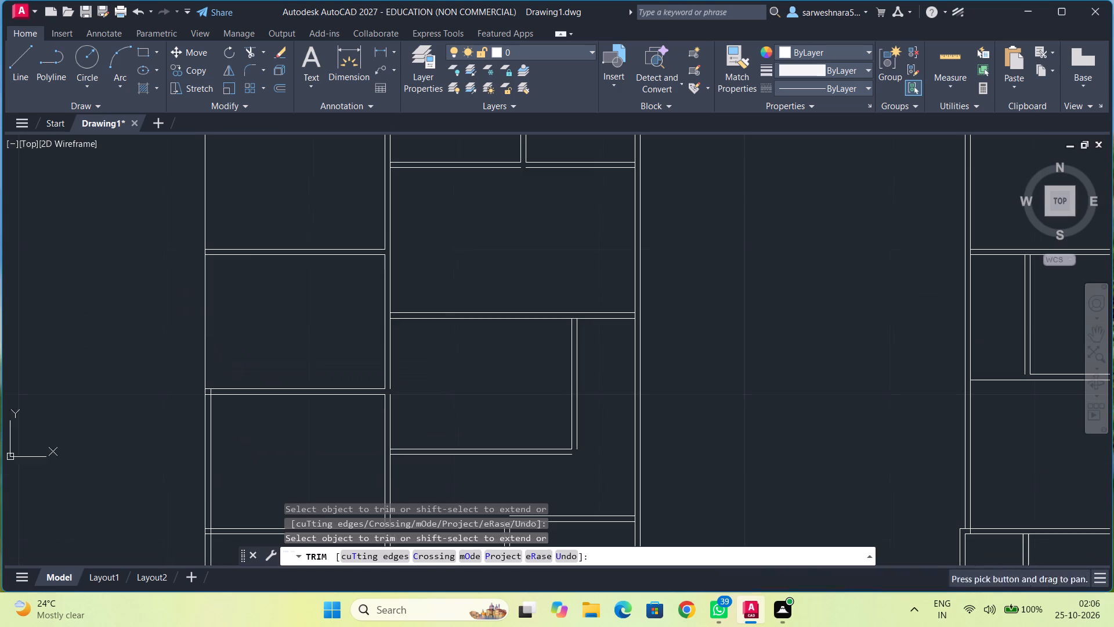
scroll(233, 348, "up", 2)
middle_click_drag(233, 348, 242, 255)
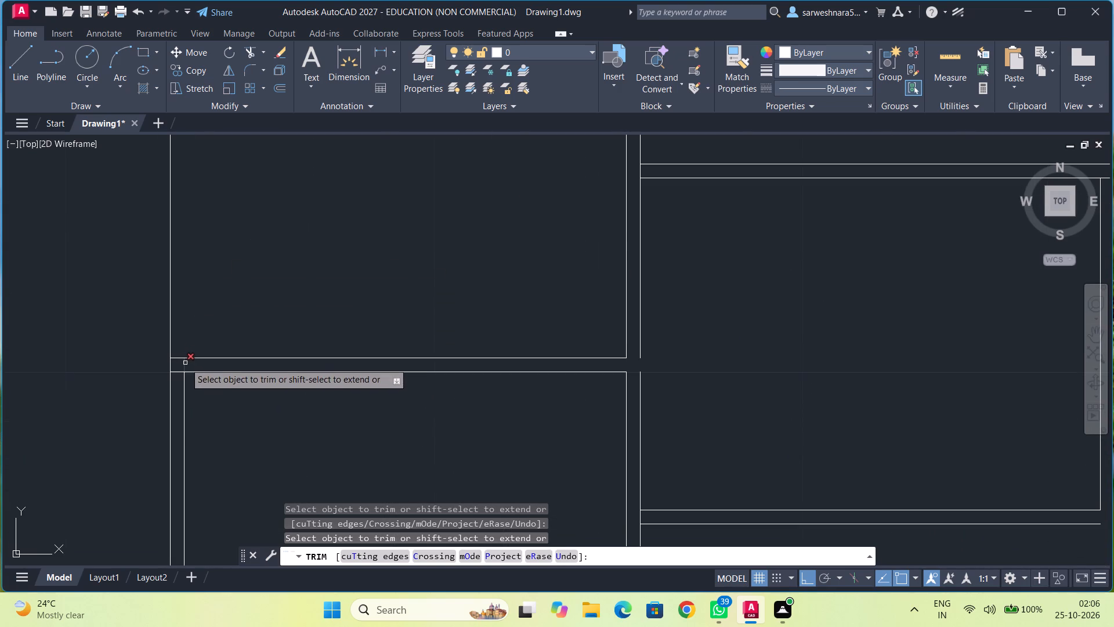
left_click(185, 363)
left_click(186, 387)
scroll(196, 399, "down", 2)
middle_click_drag(202, 409, 200, 239)
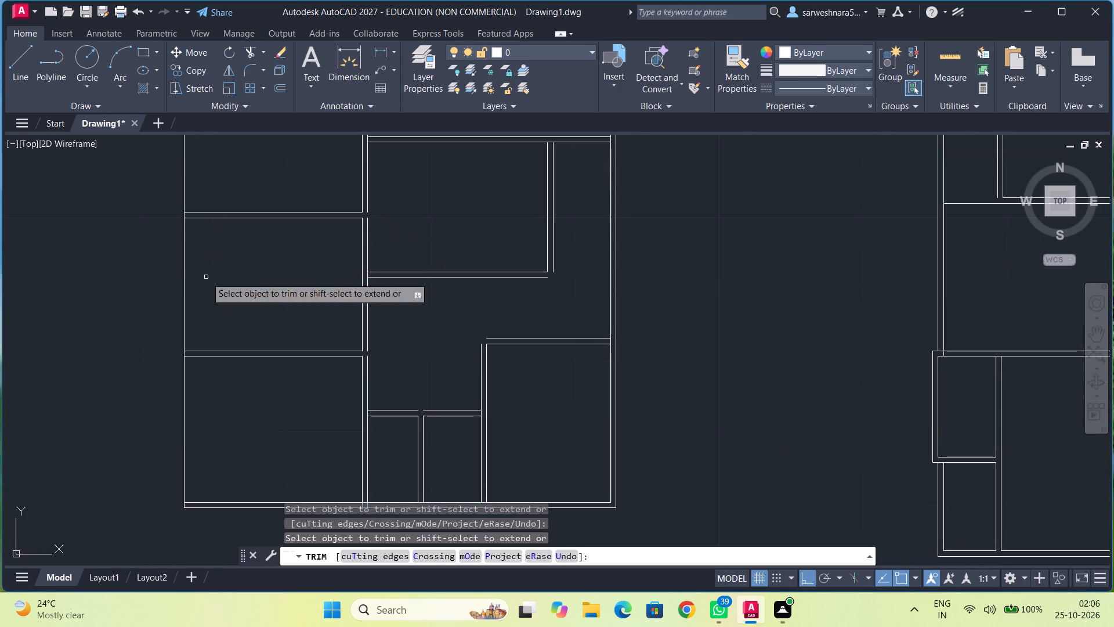
Trim the top exterior wall's inner line between the paired lines of the two vertical partitions in the first plan.
middle_click_drag(205, 295, 227, 197)
scroll(226, 288, "up", 2)
scroll(236, 352, "down", 1)
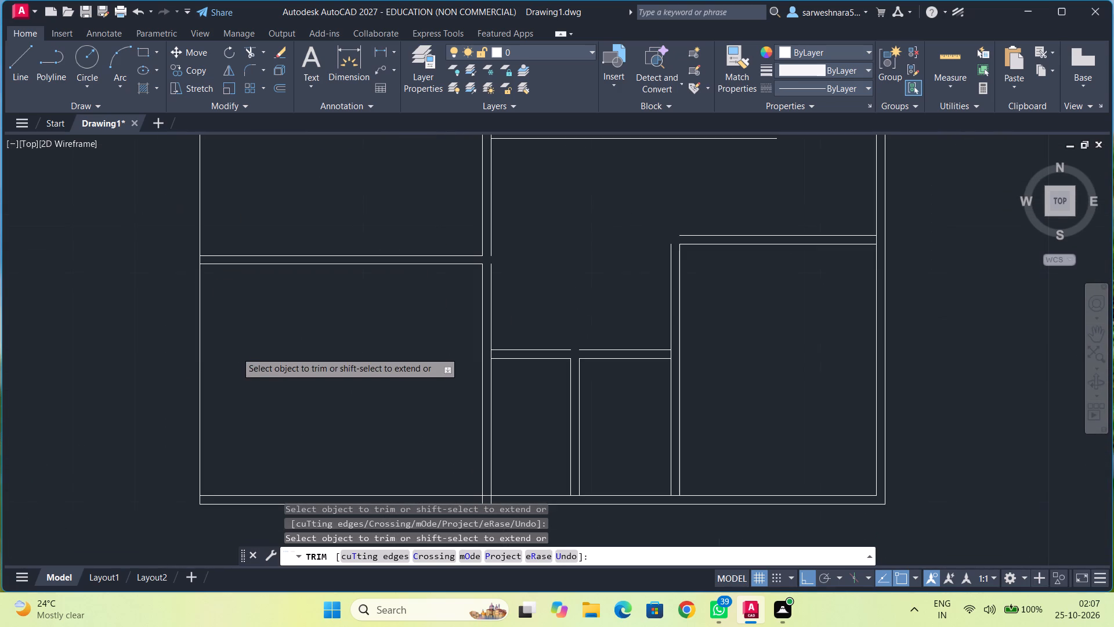
middle_click_drag(236, 360, 231, 328)
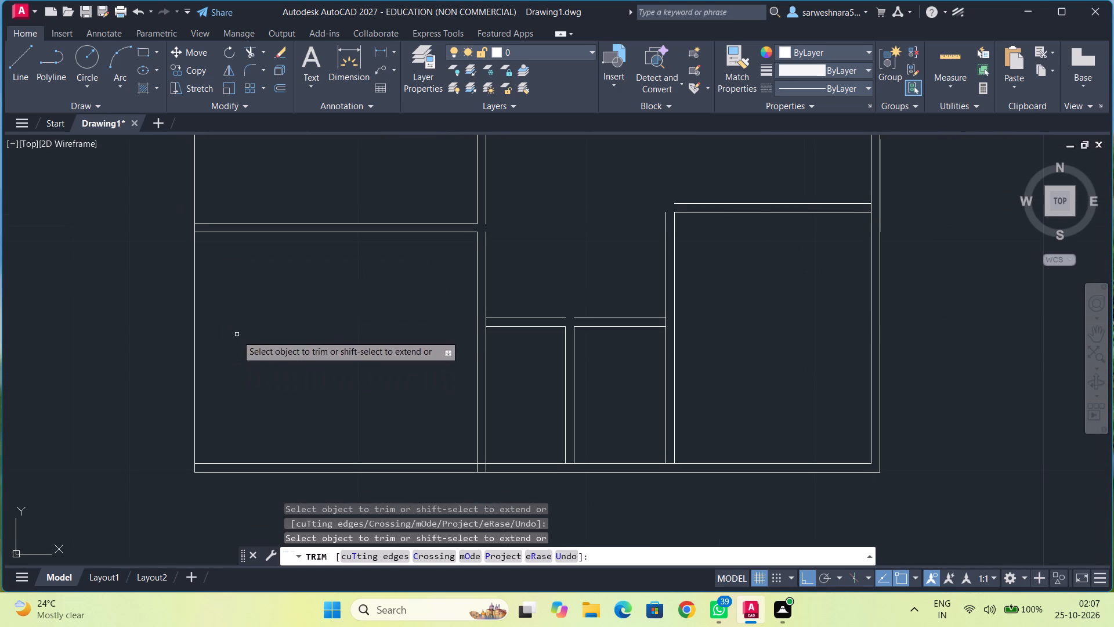
middle_click_drag(241, 294, 185, 465)
scroll(287, 214, "down", 4)
middle_click_drag(288, 219, 276, 275)
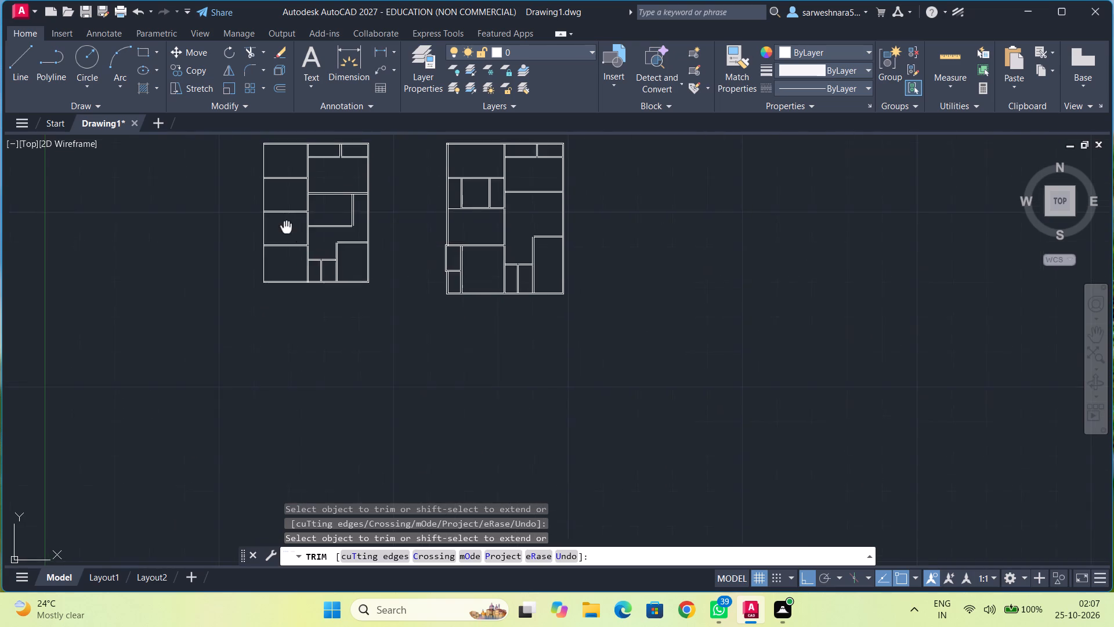
middle_click_drag(276, 275, 251, 381)
scroll(244, 308, "up", 4)
middle_click_drag(244, 308, 138, 313)
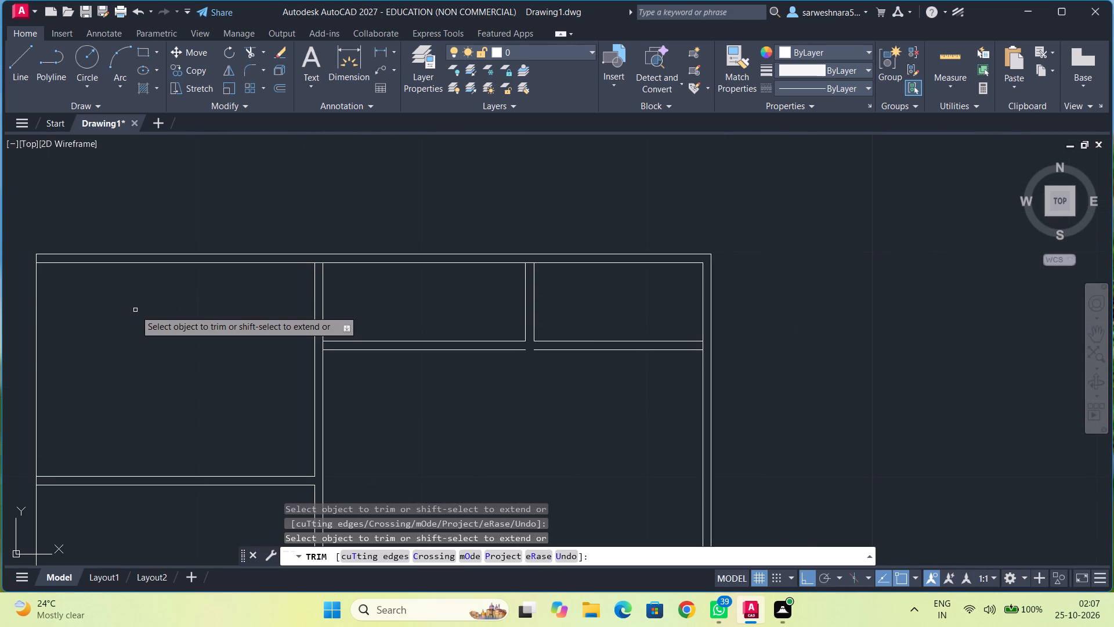
left_click(319, 264)
middle_click_drag(443, 303, 437, 307)
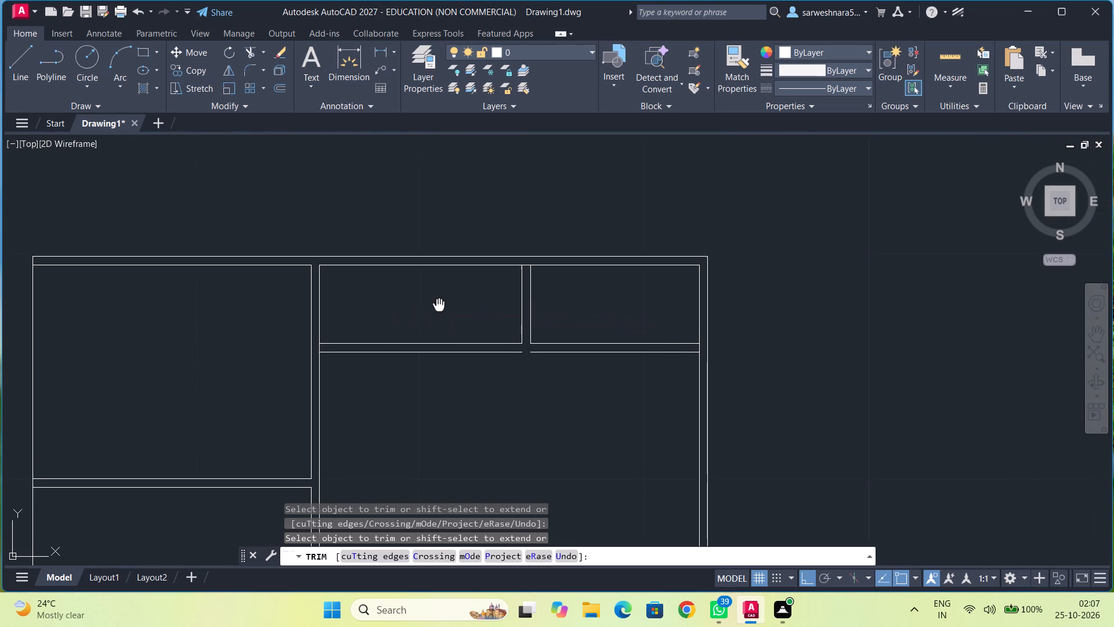
middle_click_drag(437, 307, 433, 311)
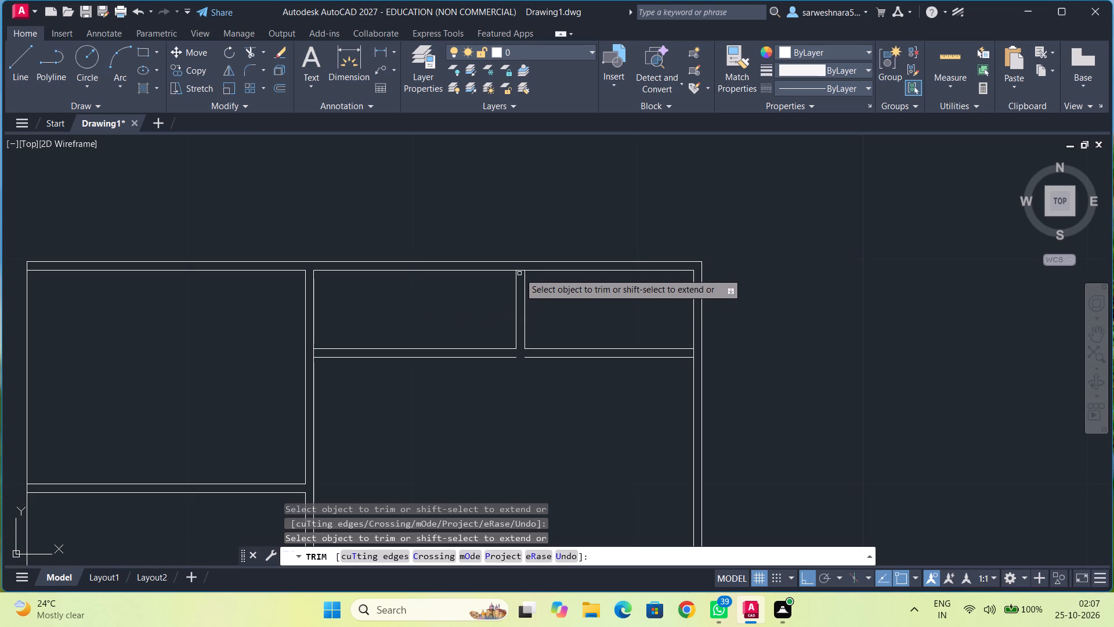
left_click(521, 271)
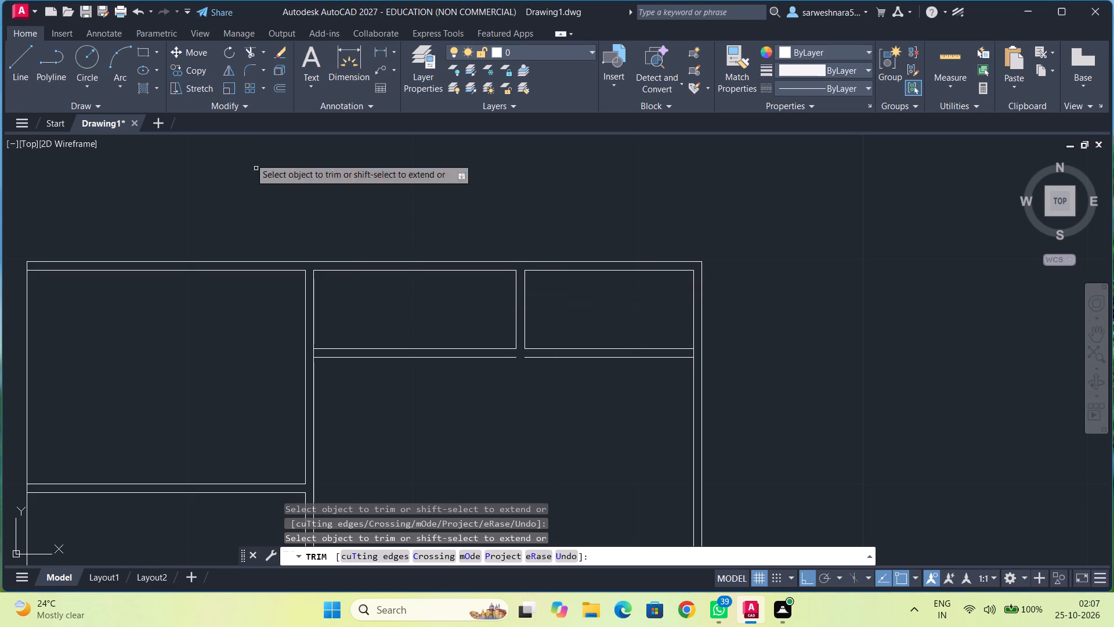
Trim the vertical partition line where the horizontal wall below the top middle room joins it.
left_click(23, 69)
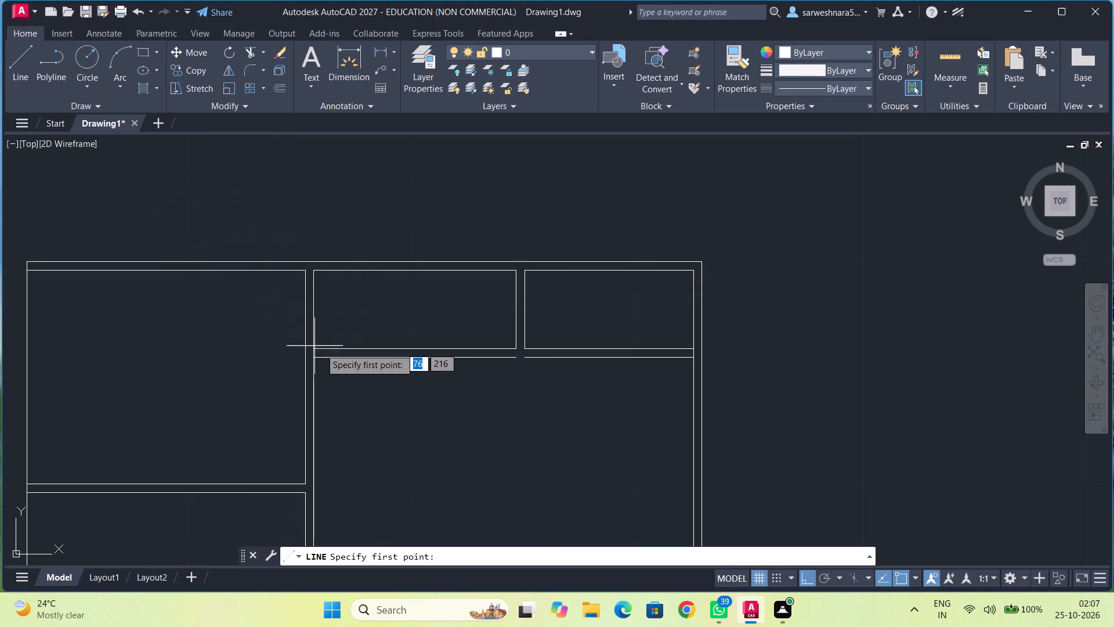
left_click(252, 51)
scroll(327, 360, "up", 3)
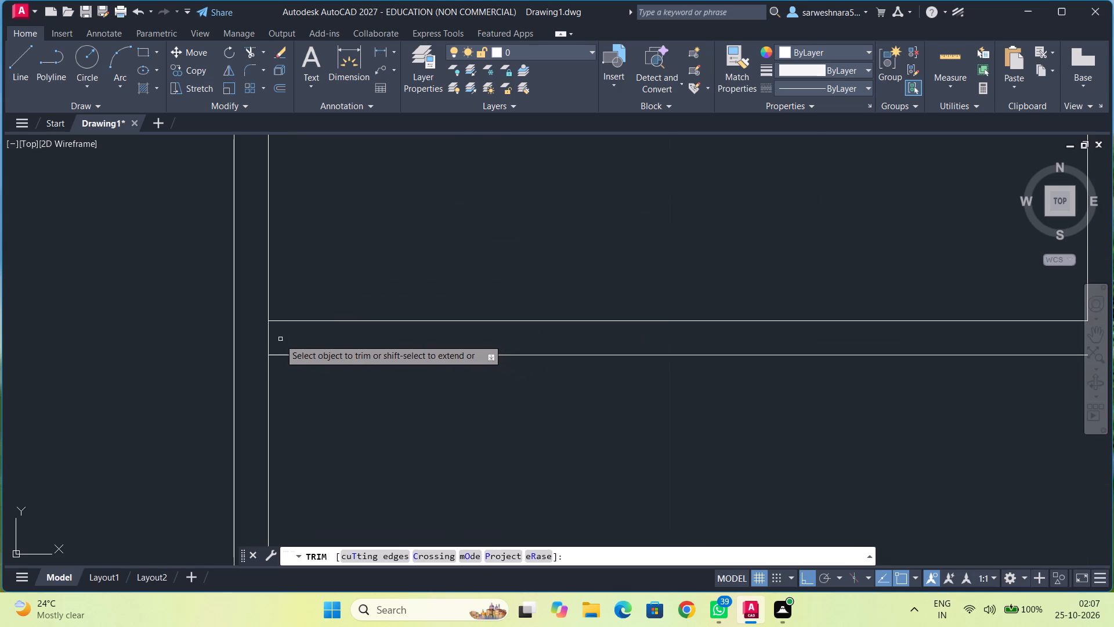
left_click(269, 334)
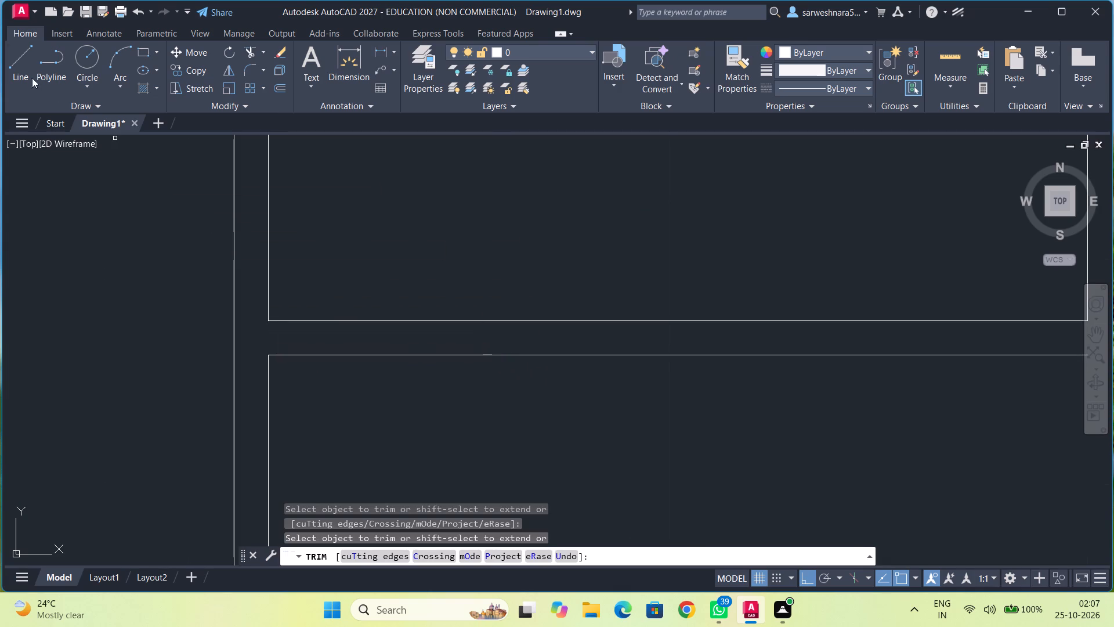
Draw a line 1 right from the top middle room's bottom-left corner and 0.375 down across the wall below.
left_click(19, 71)
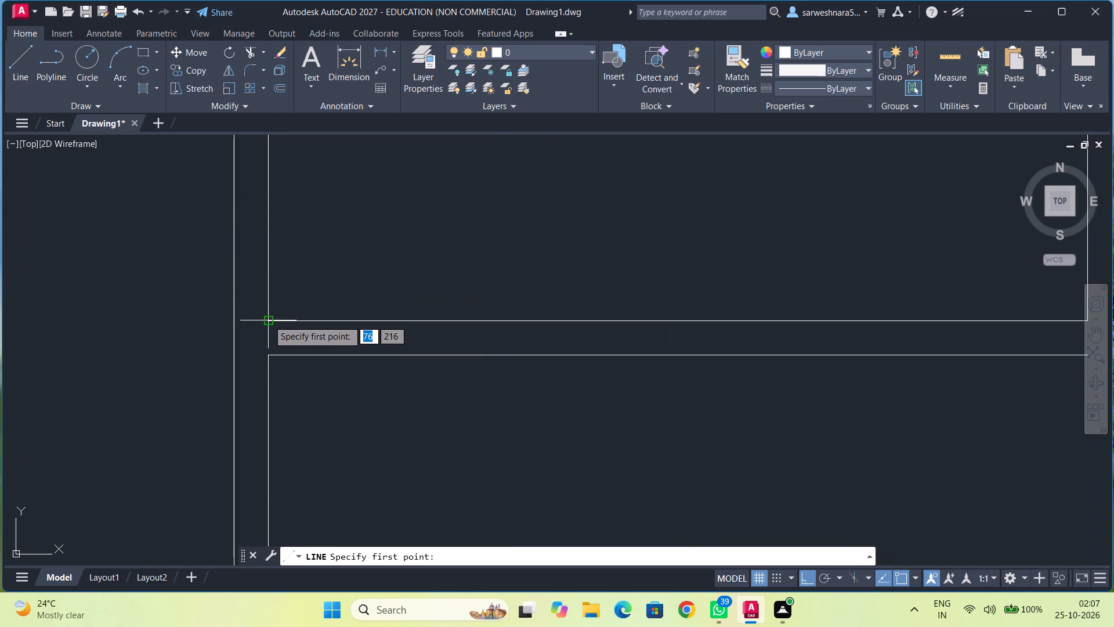
left_click(268, 320)
key("1")
key("Return")
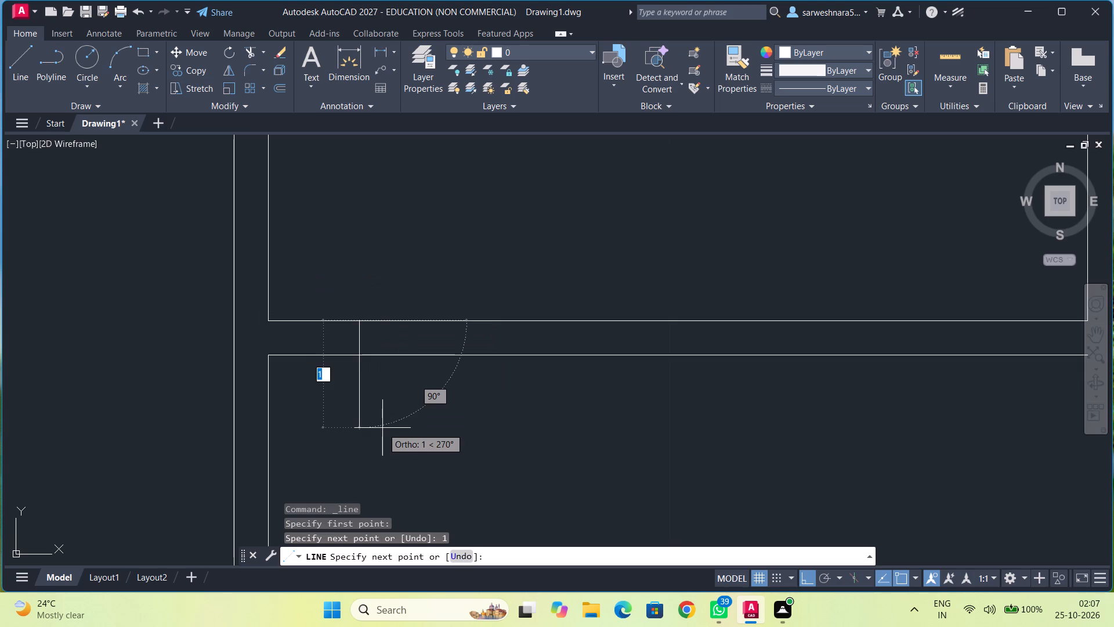
type("0.75")
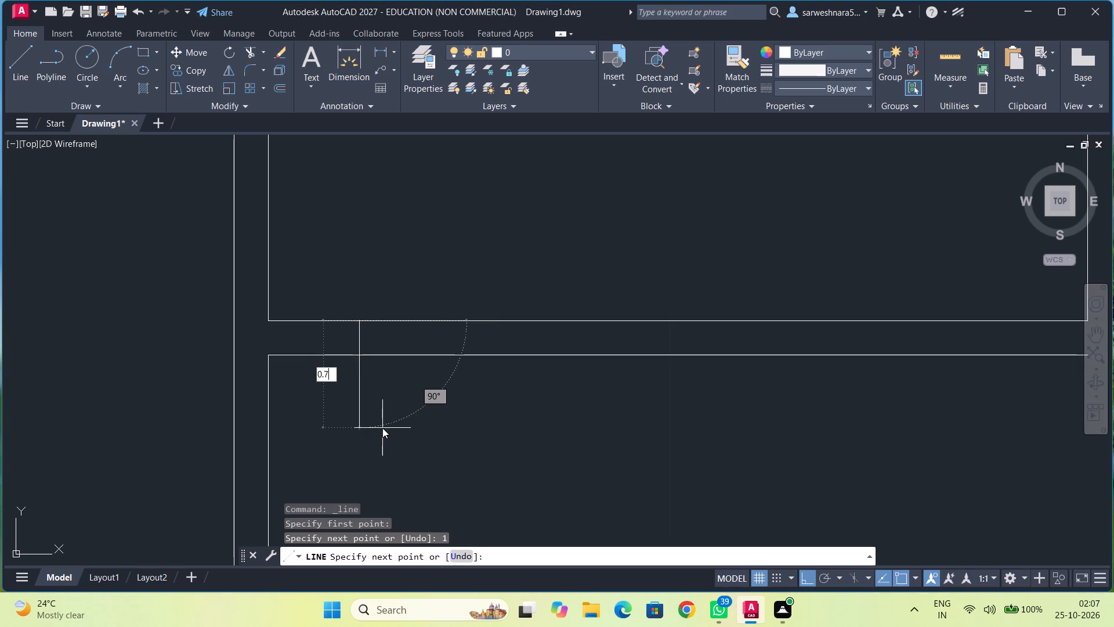
key("BackSpace")
key("BackSpace")
type("375")
key("Return")
key("Escape")
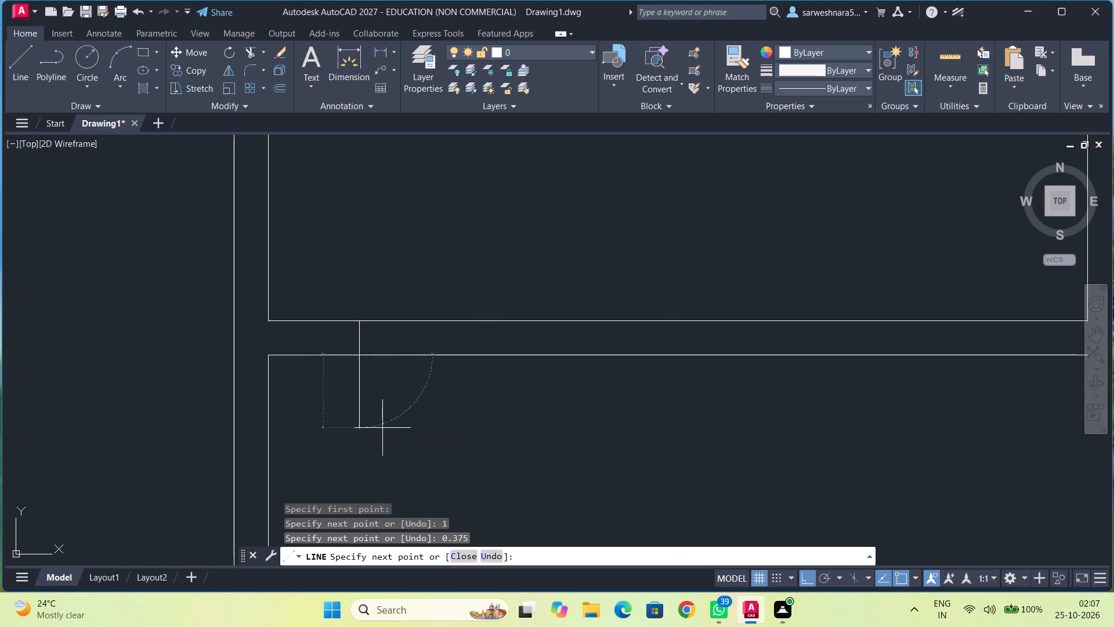
scroll(484, 335, "down", 2)
middle_click_drag(565, 307, 444, 329)
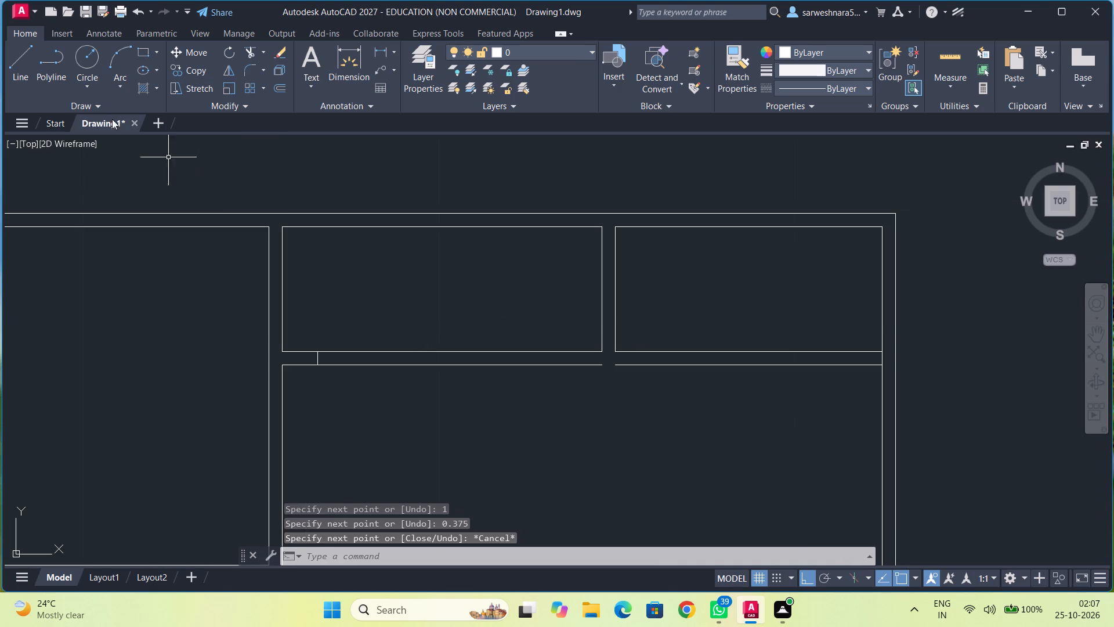
Draw lines from the midpoint of the top middle room's bottom wall: 0.5 right, 0.375 down, back left, and up across the wall.
left_click(23, 59)
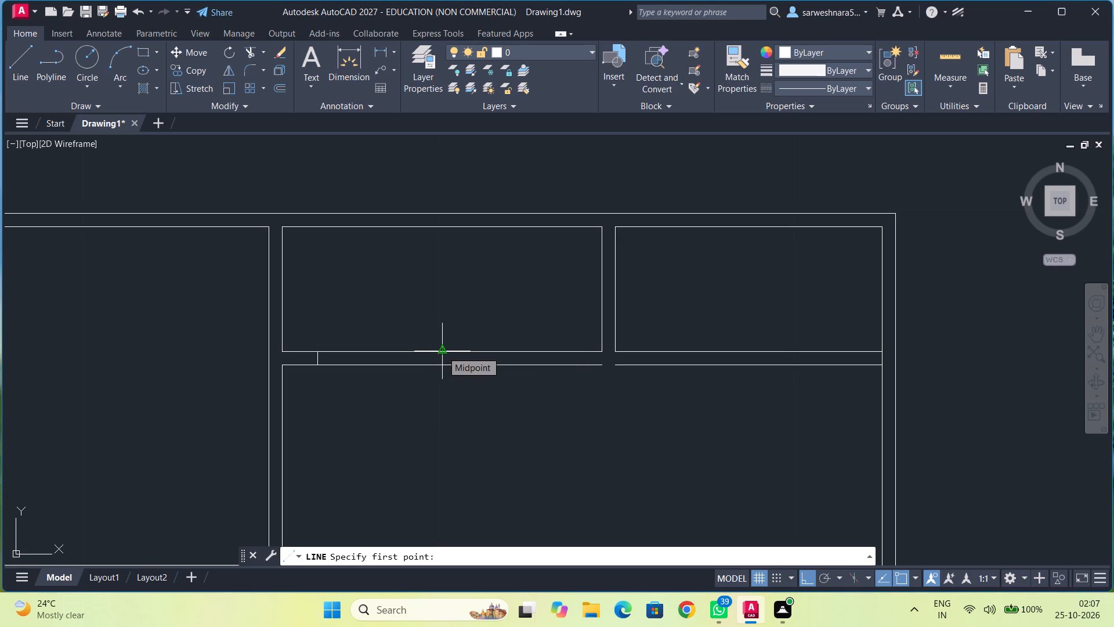
left_click(442, 351)
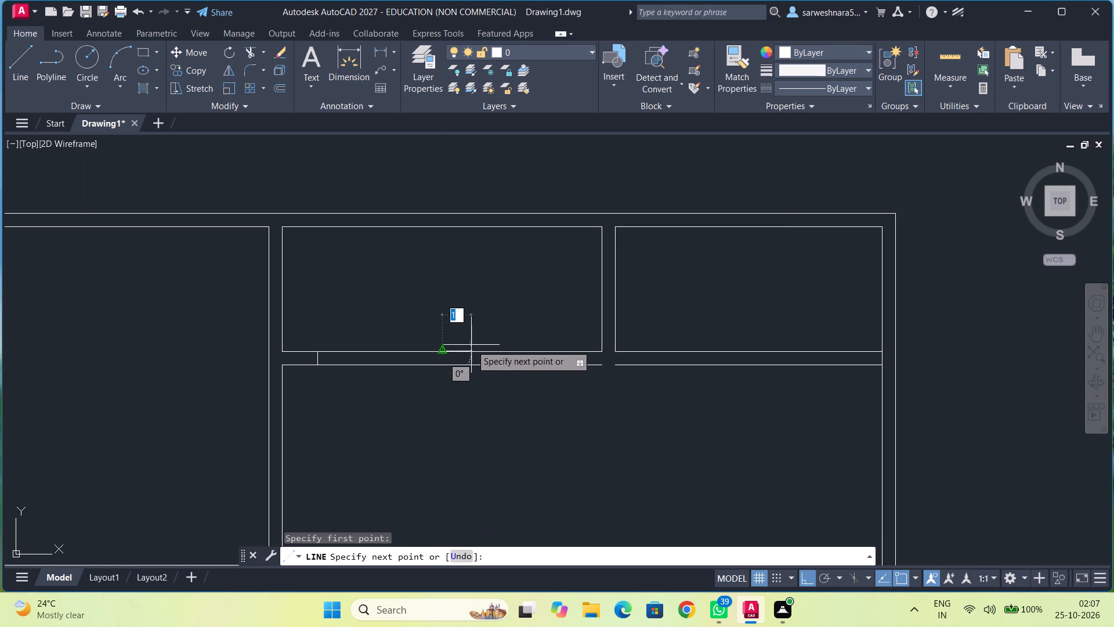
type("0.5")
key("Return")
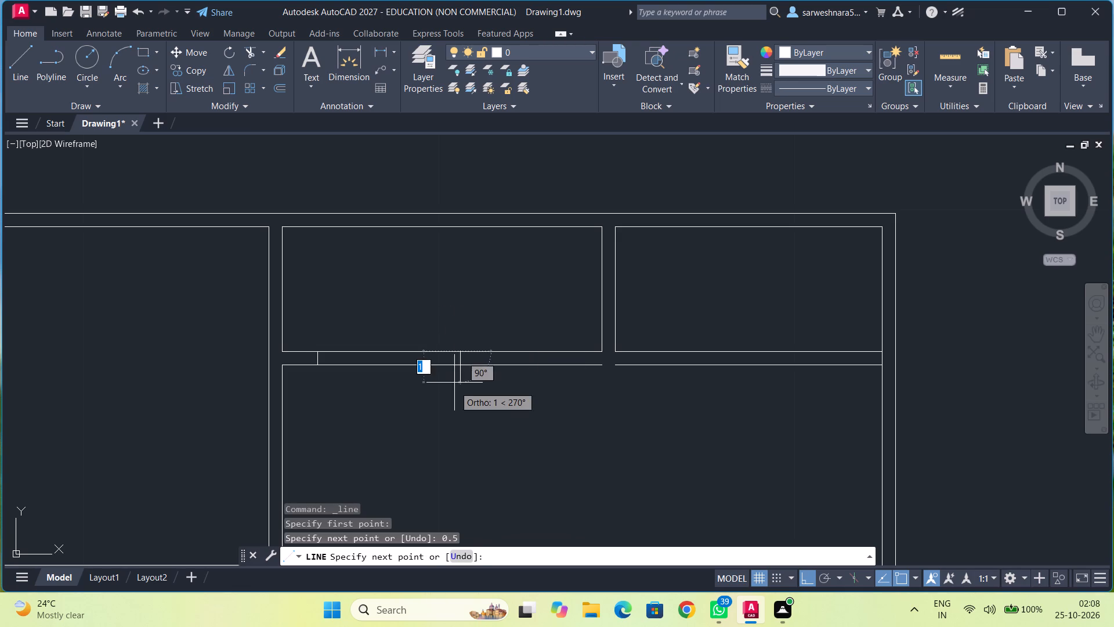
type("0.")
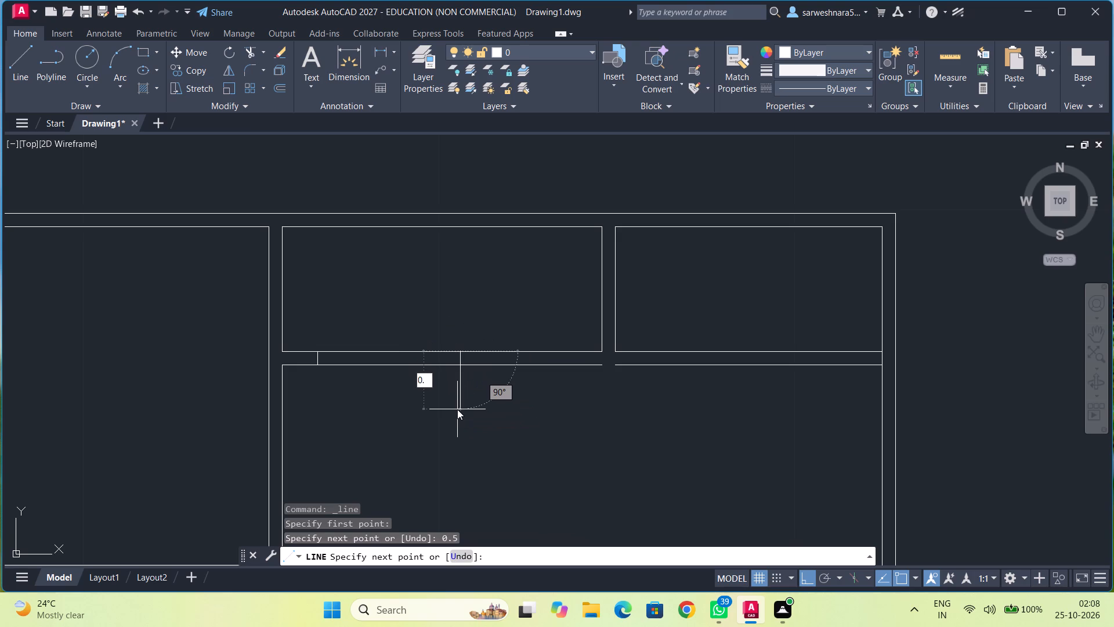
type("375")
key("Return")
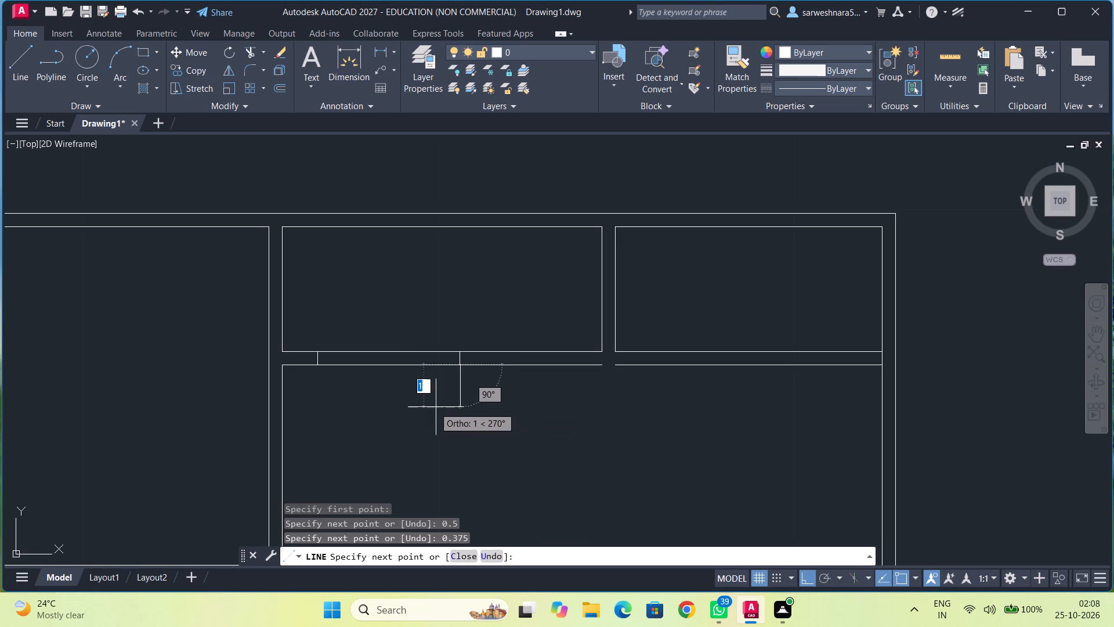
left_click(440, 368)
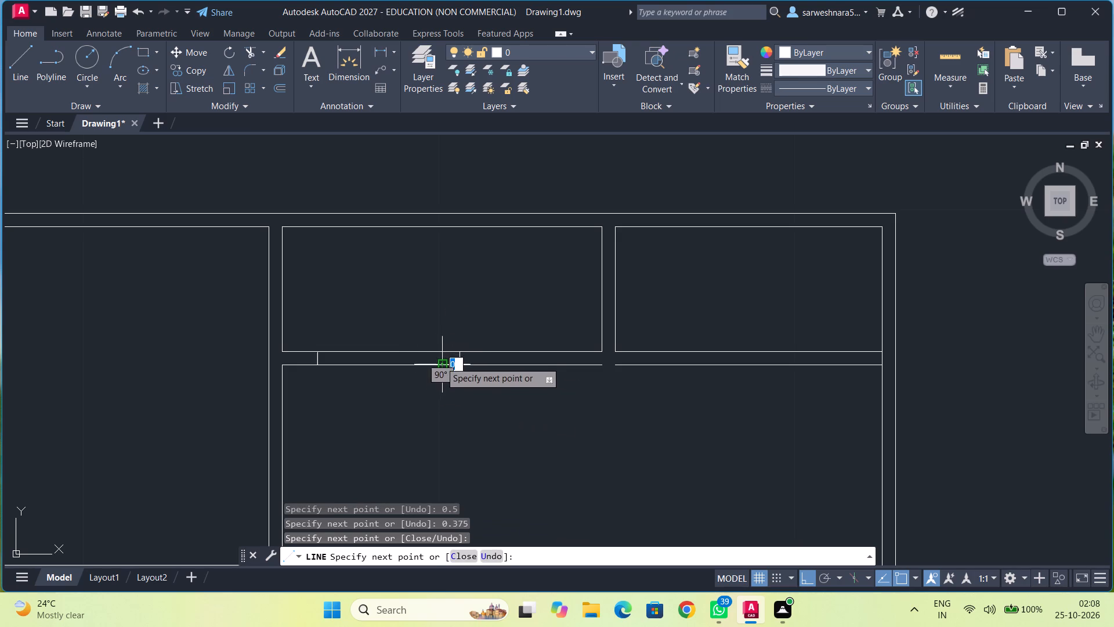
left_click(440, 352)
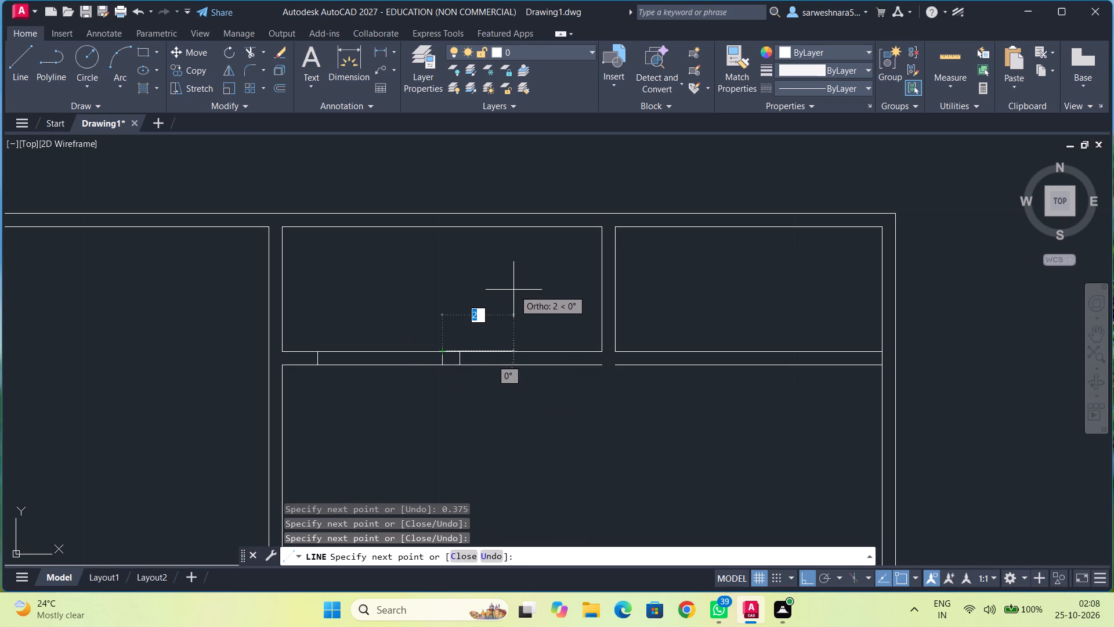
key("Escape")
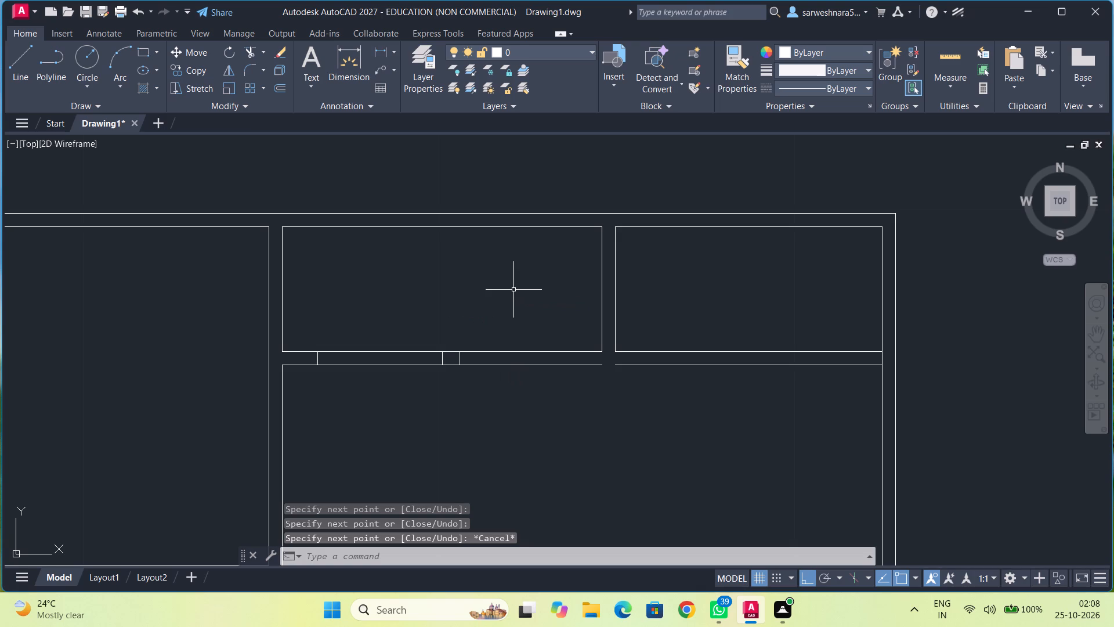
Trim the lower line of the wall below the top middle room, from the 0.5 offset mark to the right-hand partition.
left_click(249, 51)
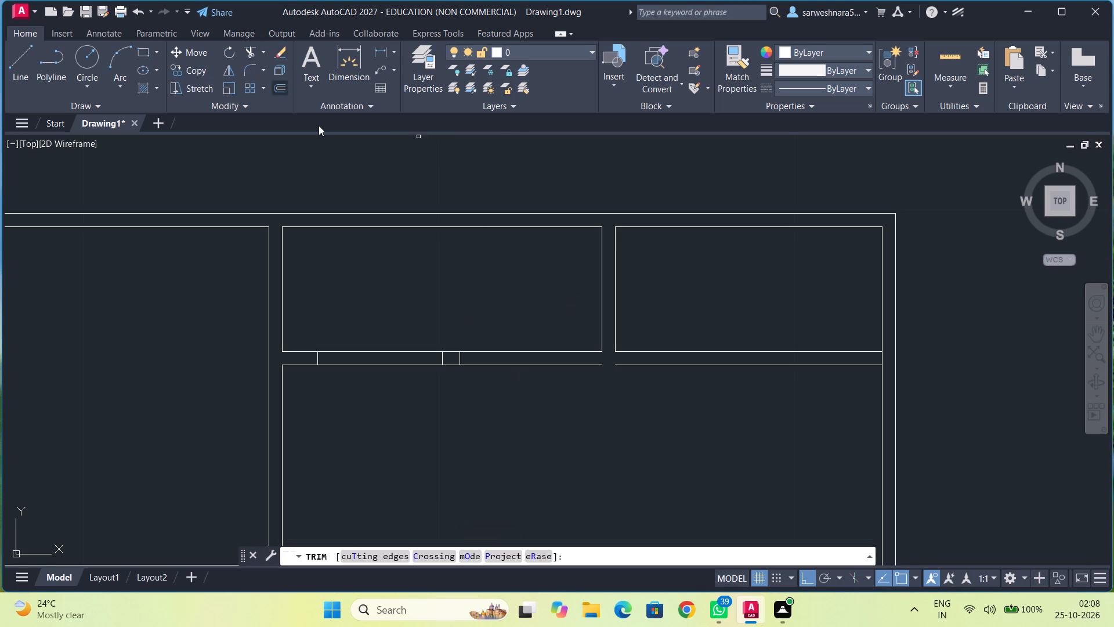
left_click(511, 366)
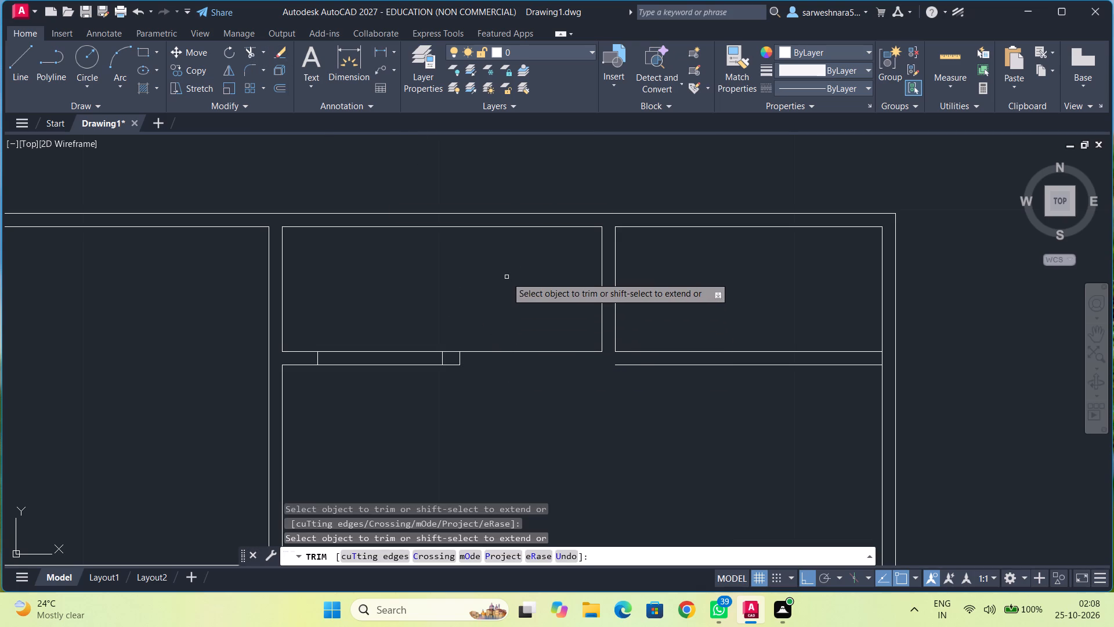
middle_click_drag(507, 277, 319, 285)
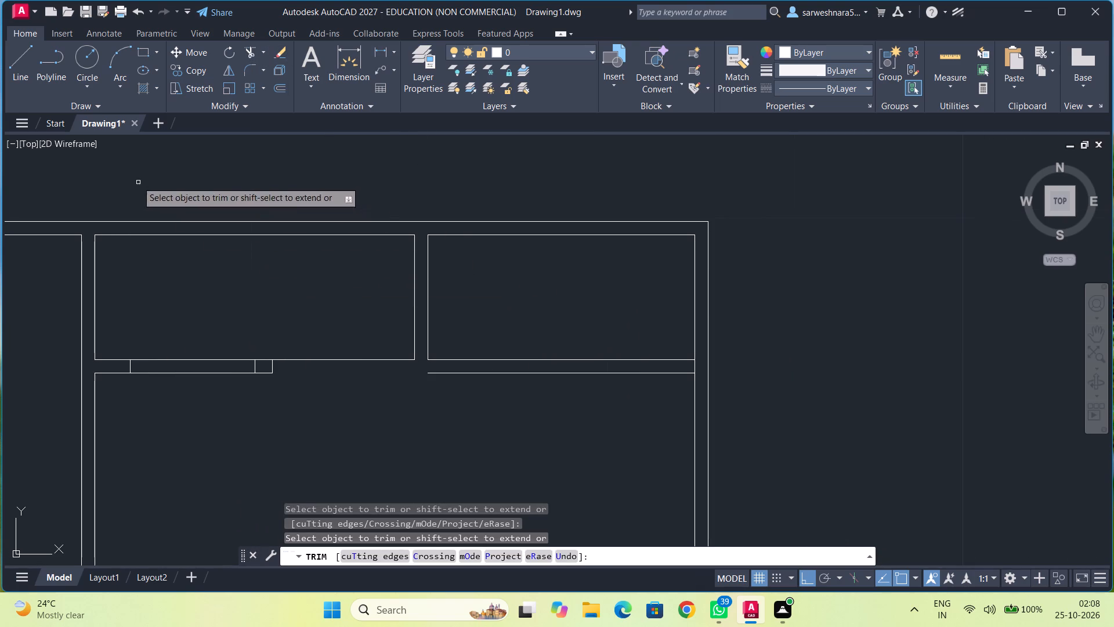
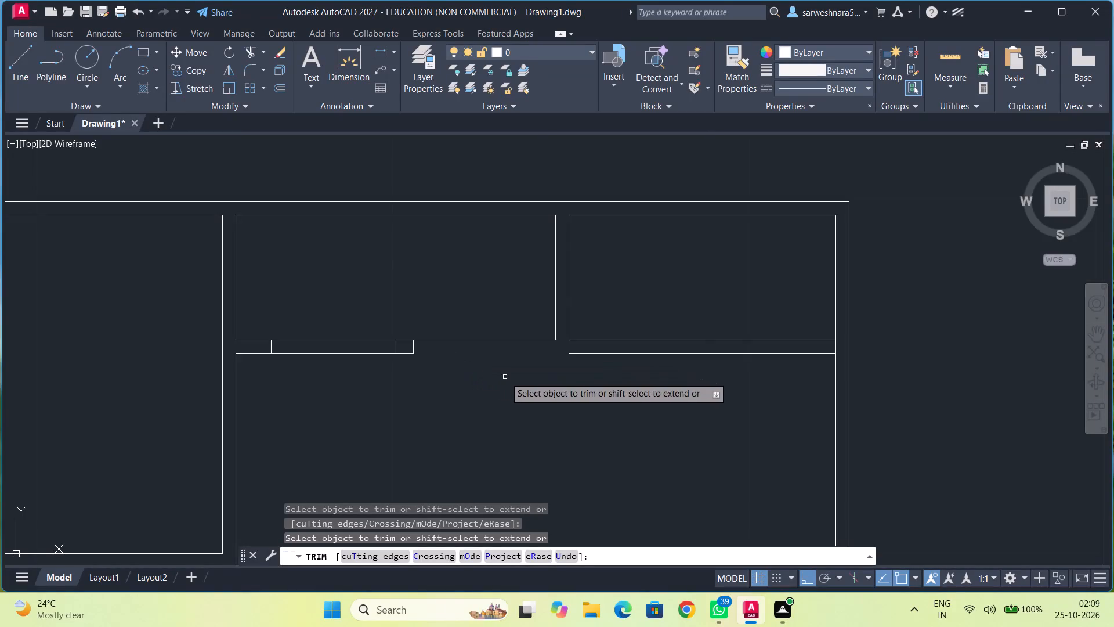
Draw lines from the top middle room's bottom-right corner: 0.5 left, 0.375 down, then right to the end of the lower wall line.
left_click(19, 60)
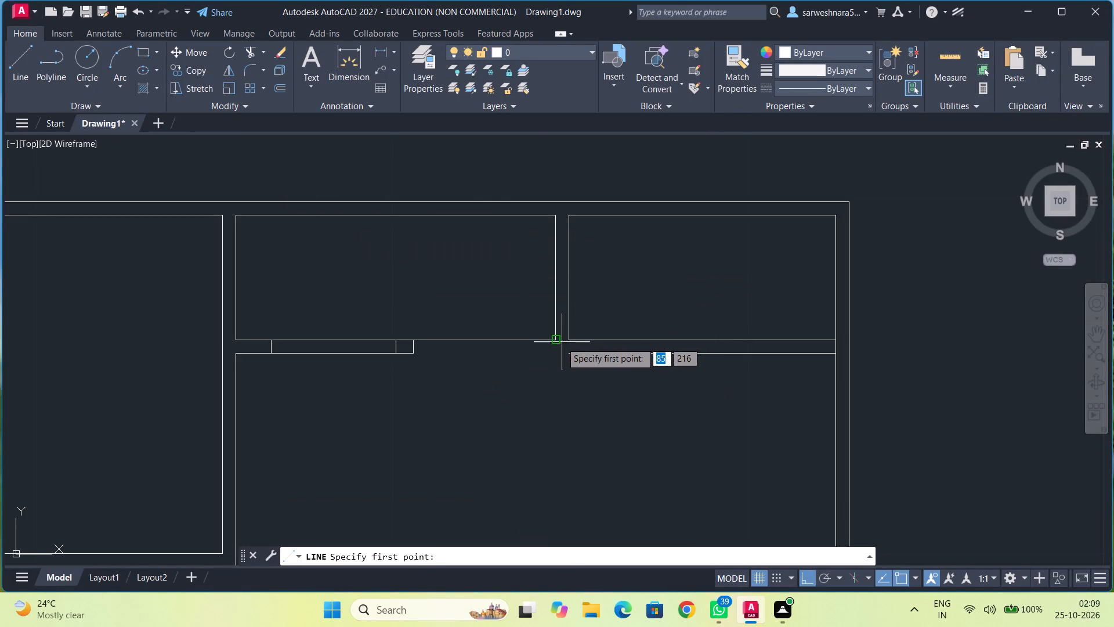
left_click(557, 340)
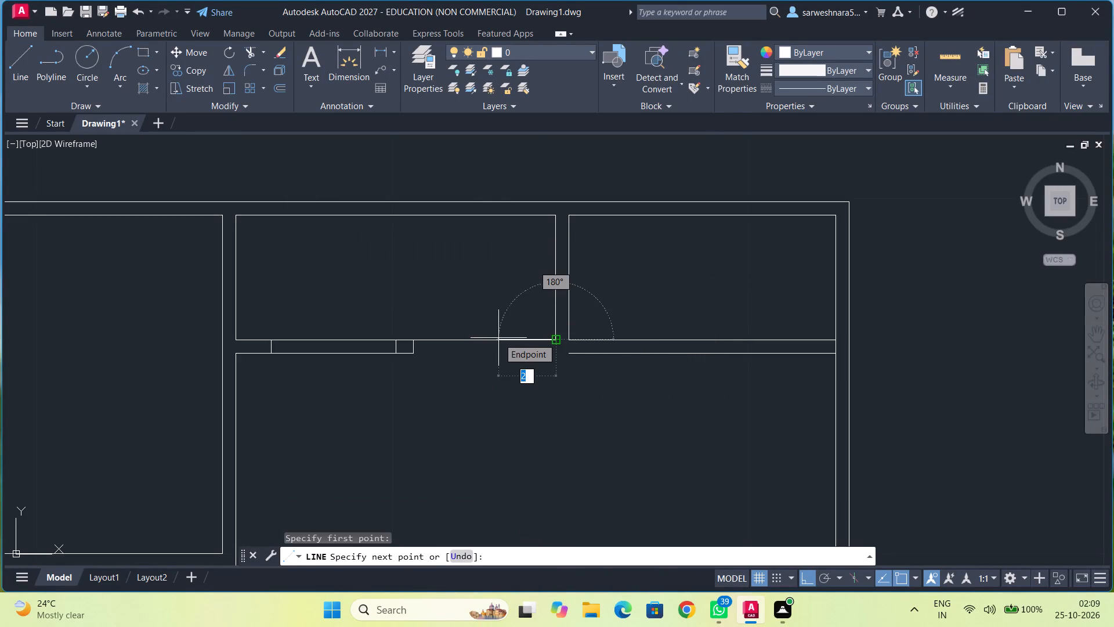
type("0.5")
key("Return")
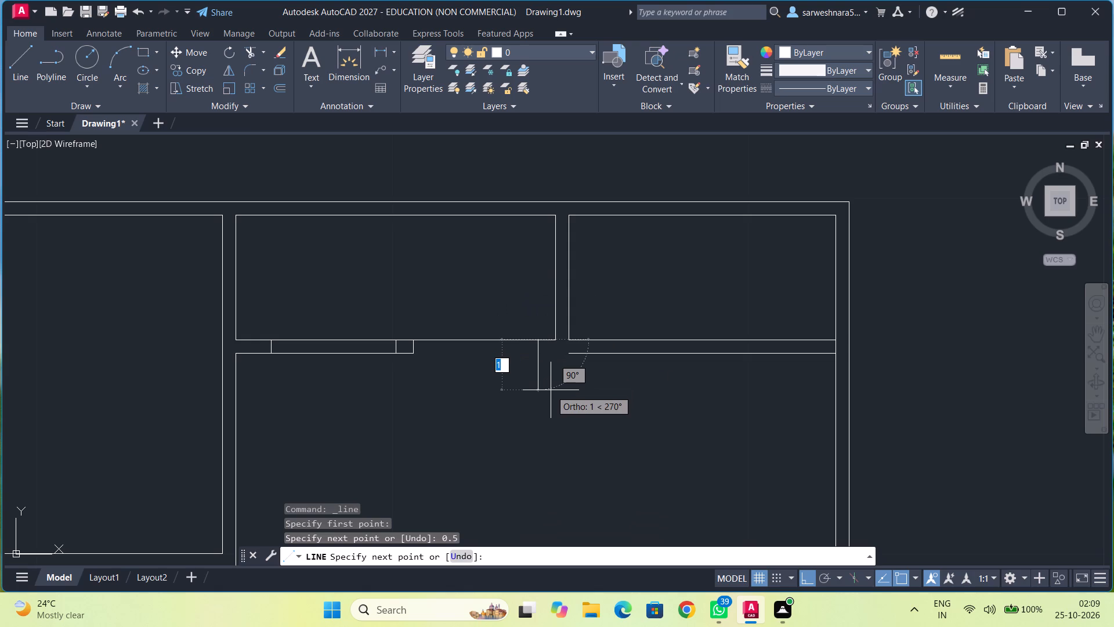
type("0.375")
key("Return")
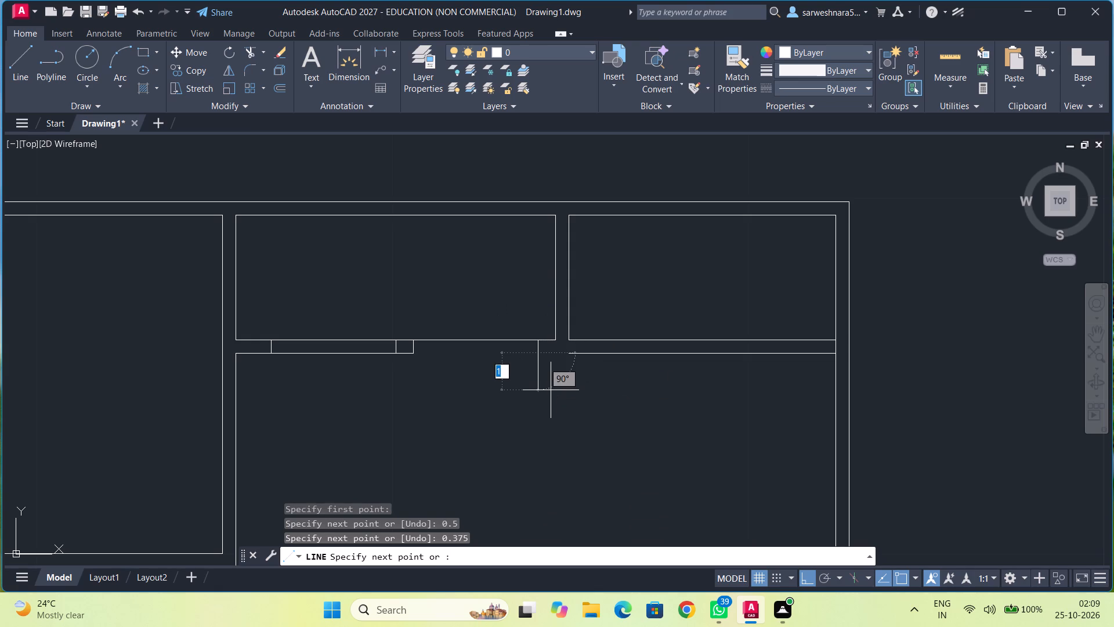
left_click(573, 356)
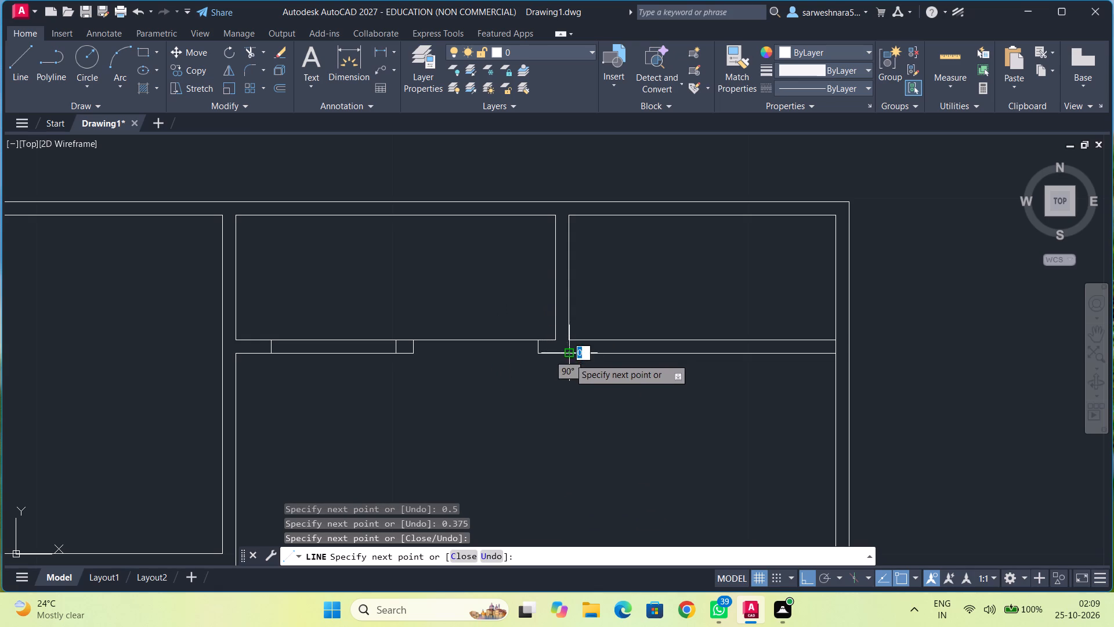
key("Escape")
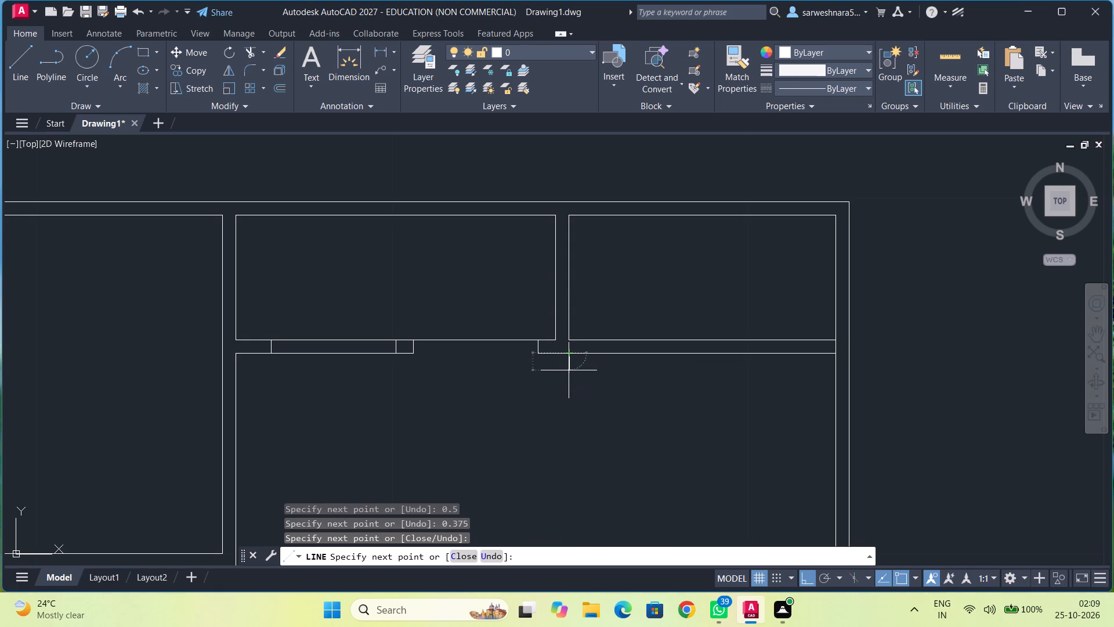
Draw a line from the top middle room's bottom-right corner 1 up and 0.375 right across the partition.
left_click(21, 71)
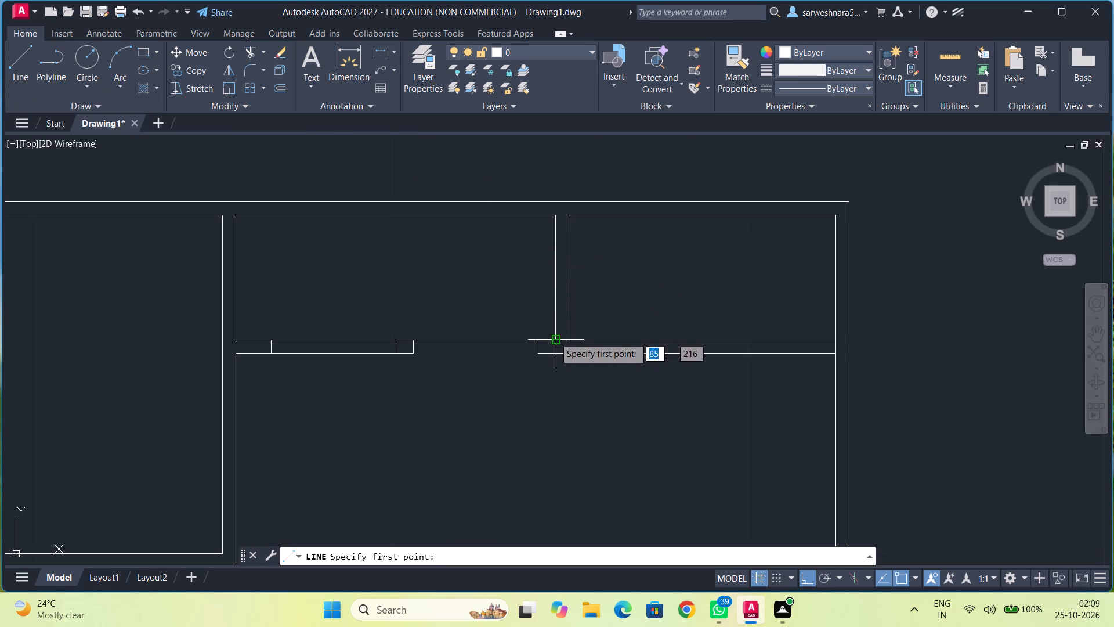
left_click(554, 337)
key("0")
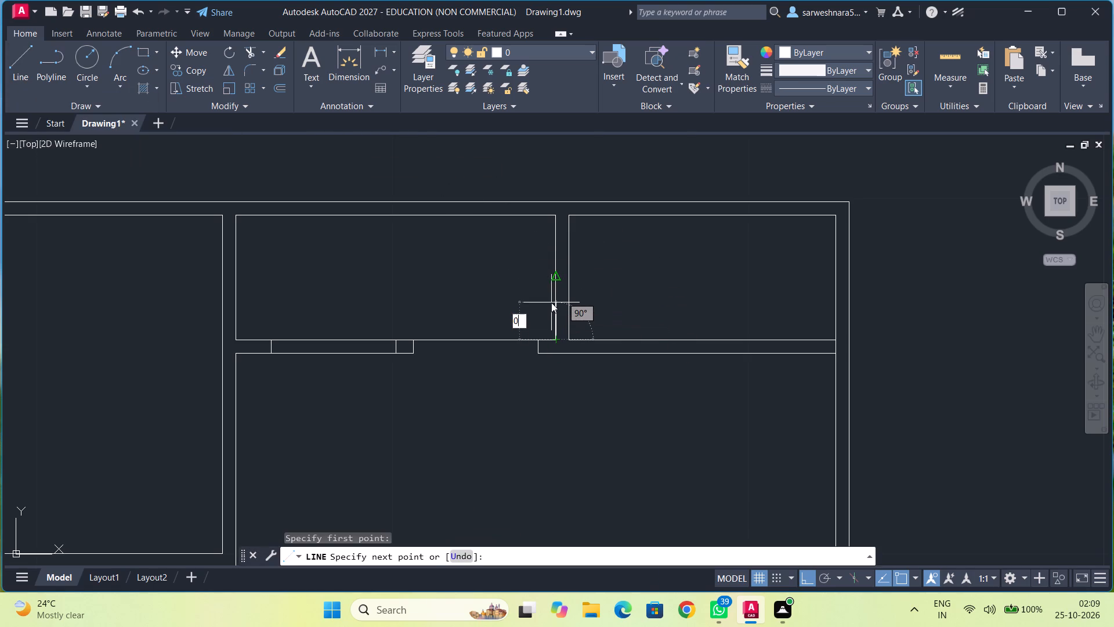
key("BackSpace")
key("1")
key("Return")
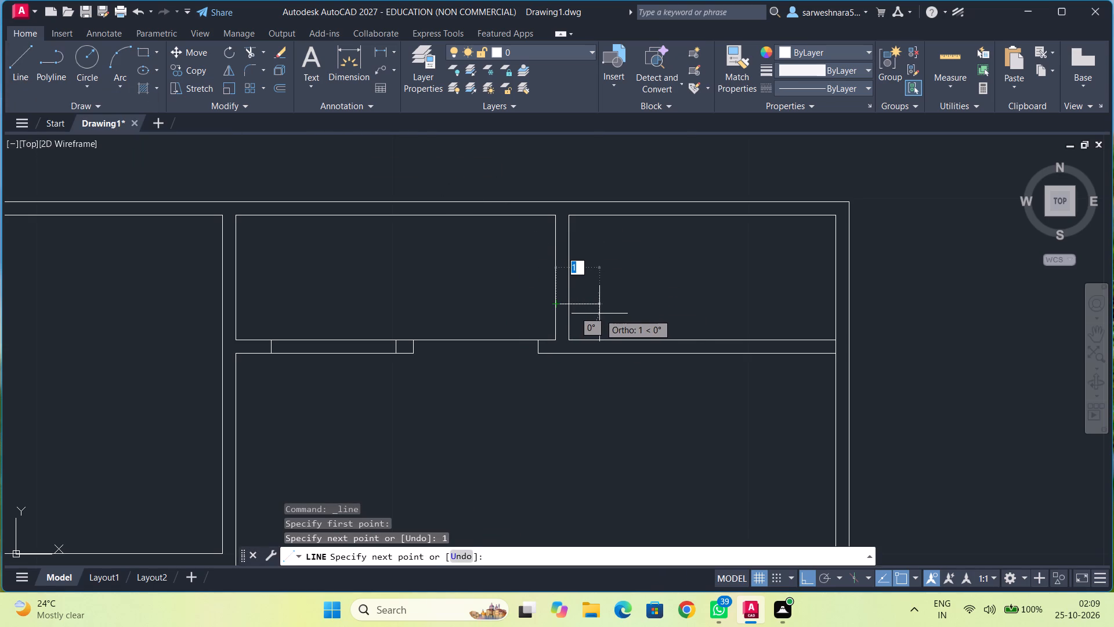
type("0.5")
key("BackSpace")
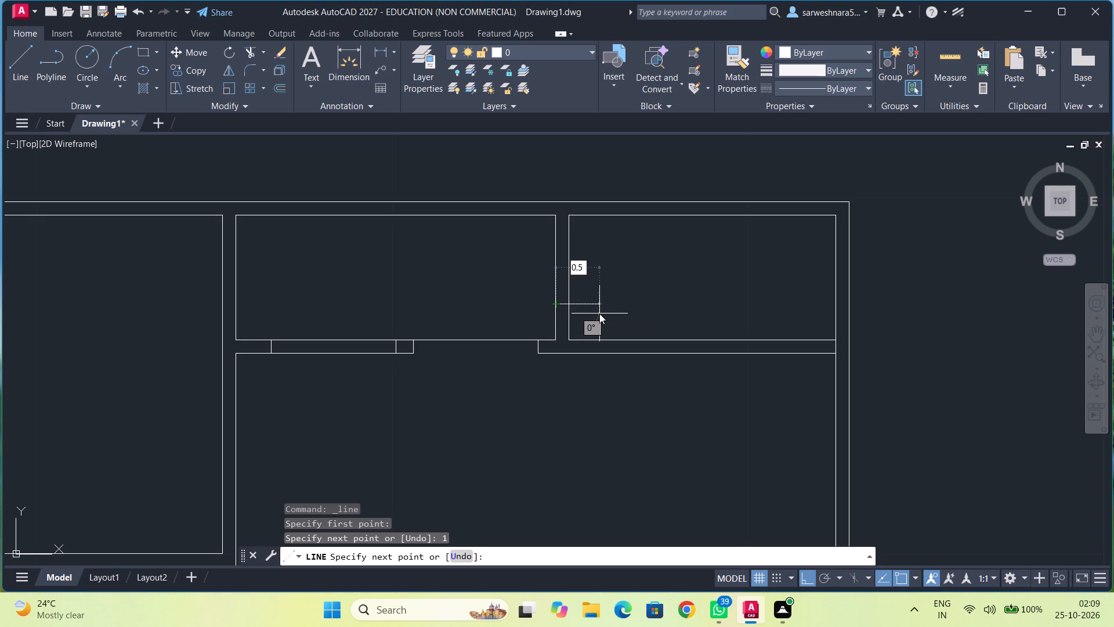
type("375")
key("Return")
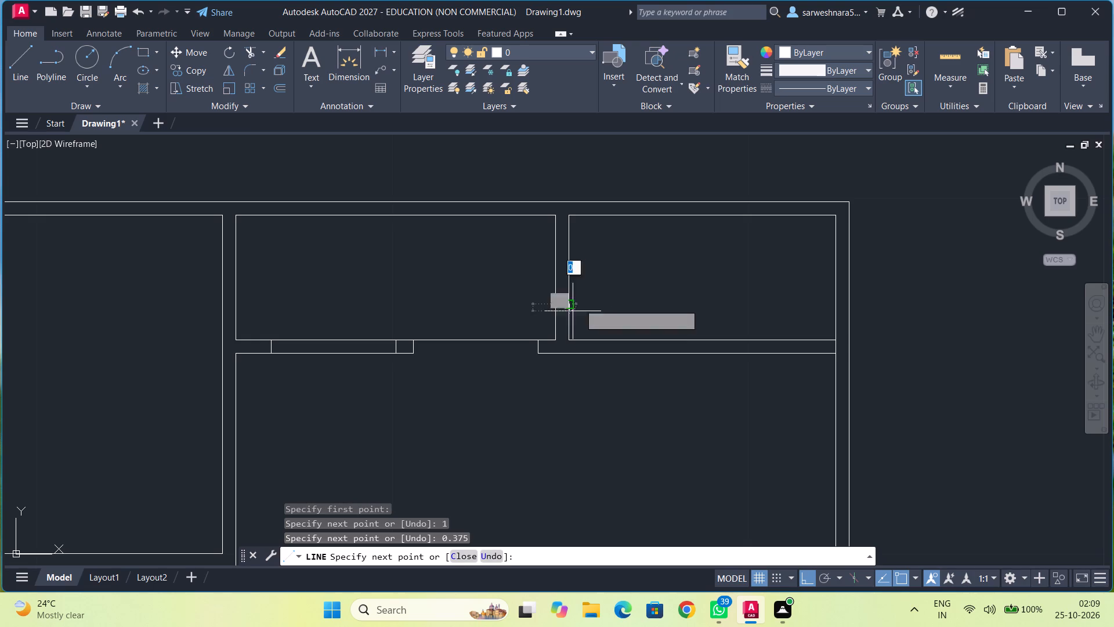
Draw a line from the top middle room's top-right corner 0.5 down and 0.375 right across the partition.
left_click(16, 63)
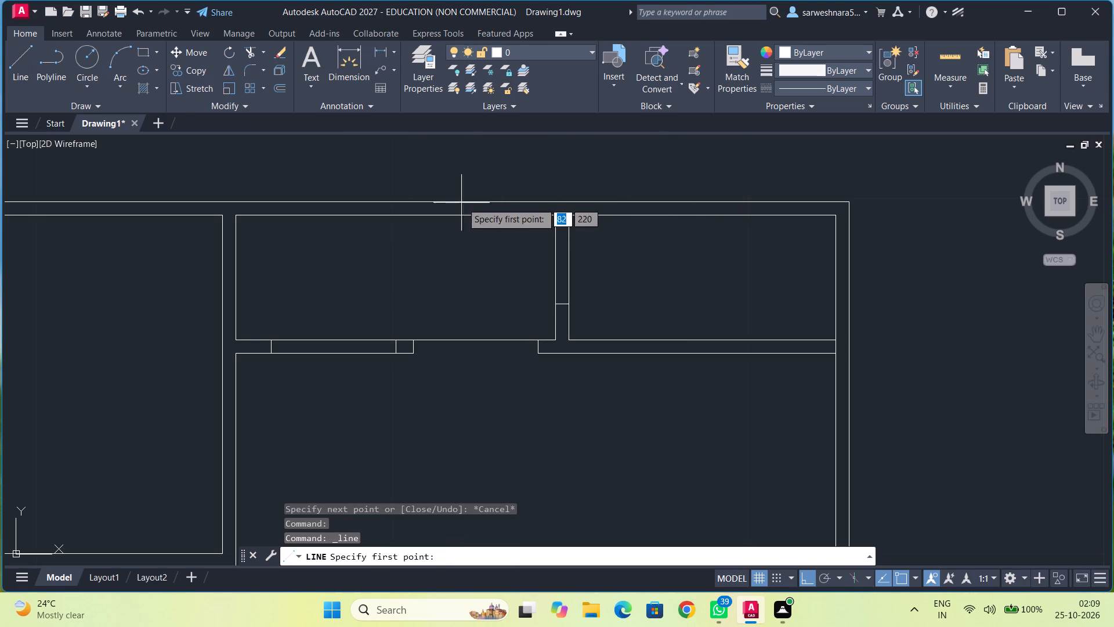
left_click(554, 219)
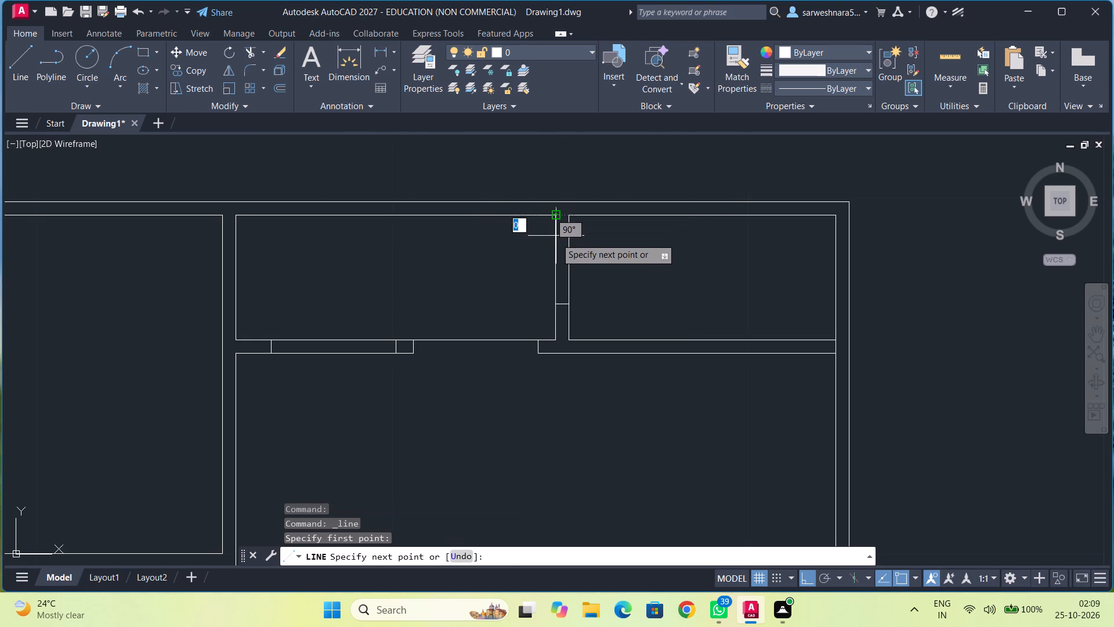
type("0.5")
key("Return")
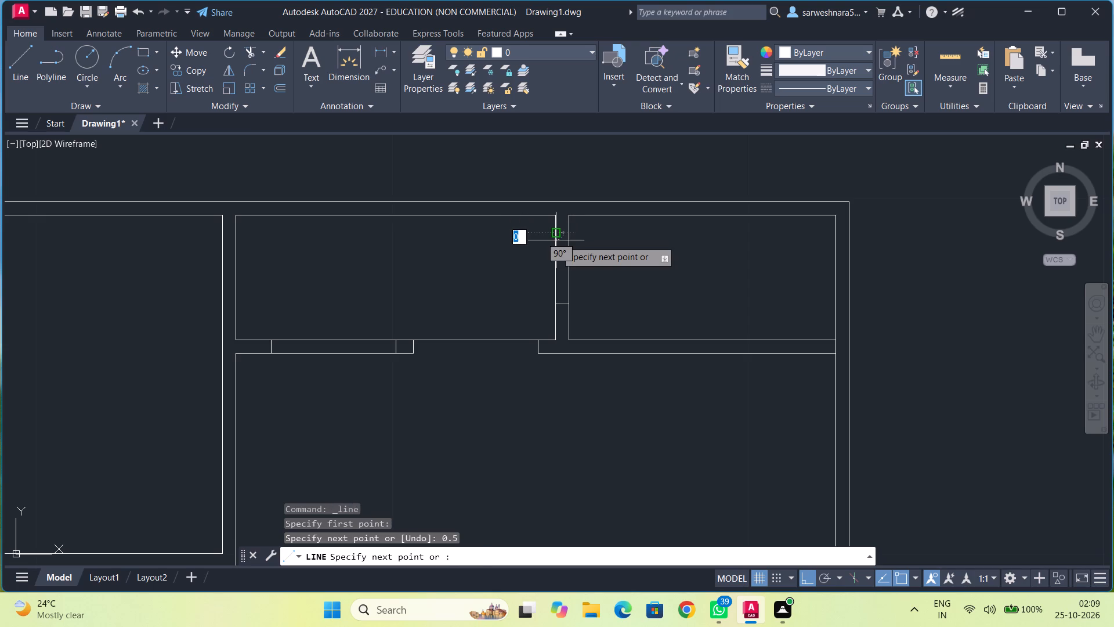
type("0.375")
key("Return")
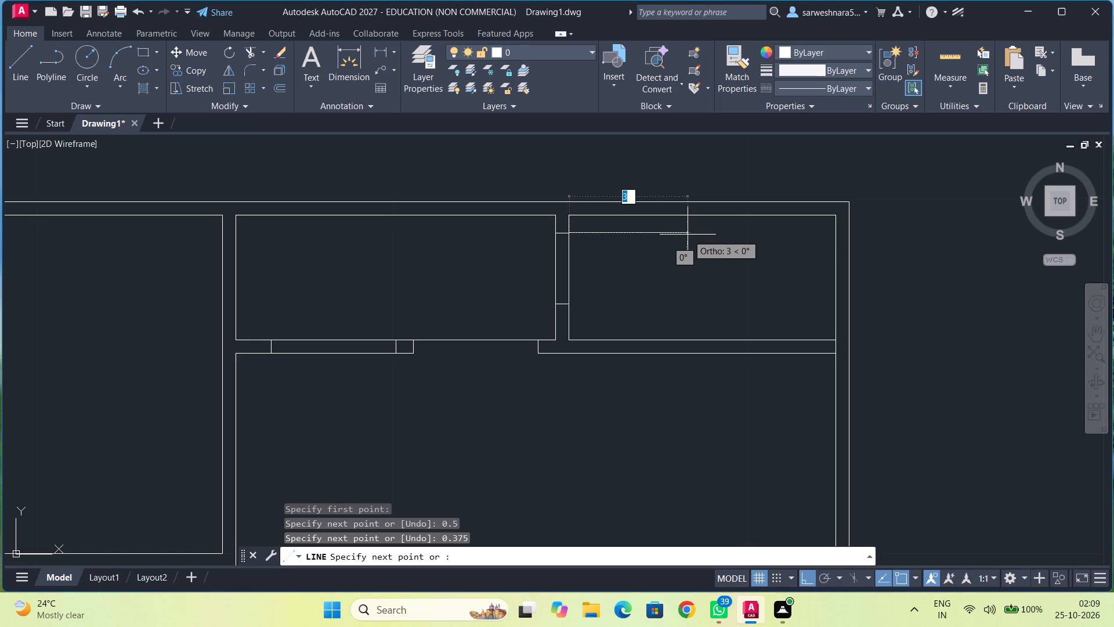
key("Escape")
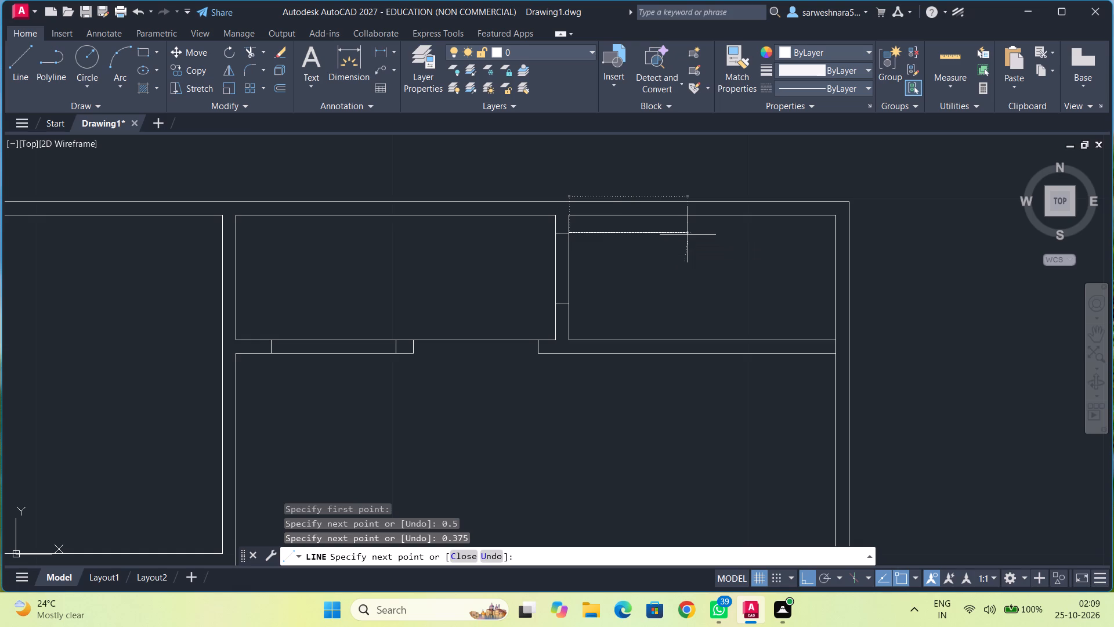
Draw a centre line between the midpoints of the two marks in the partition separating the top middle and top right rooms.
left_click(9, 70)
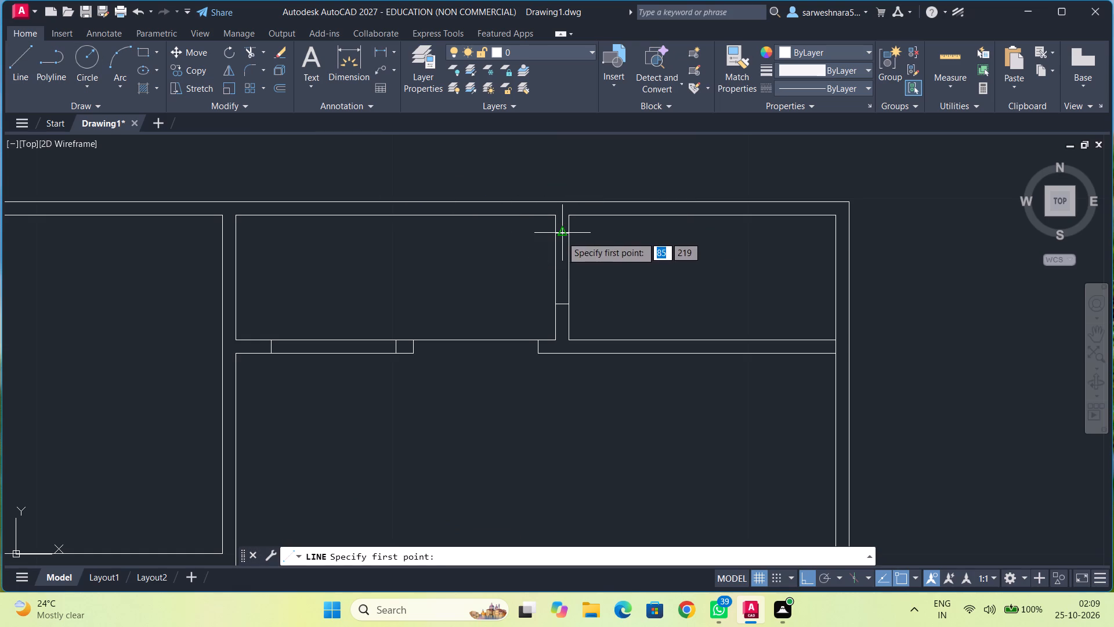
left_click(562, 235)
left_click(560, 305)
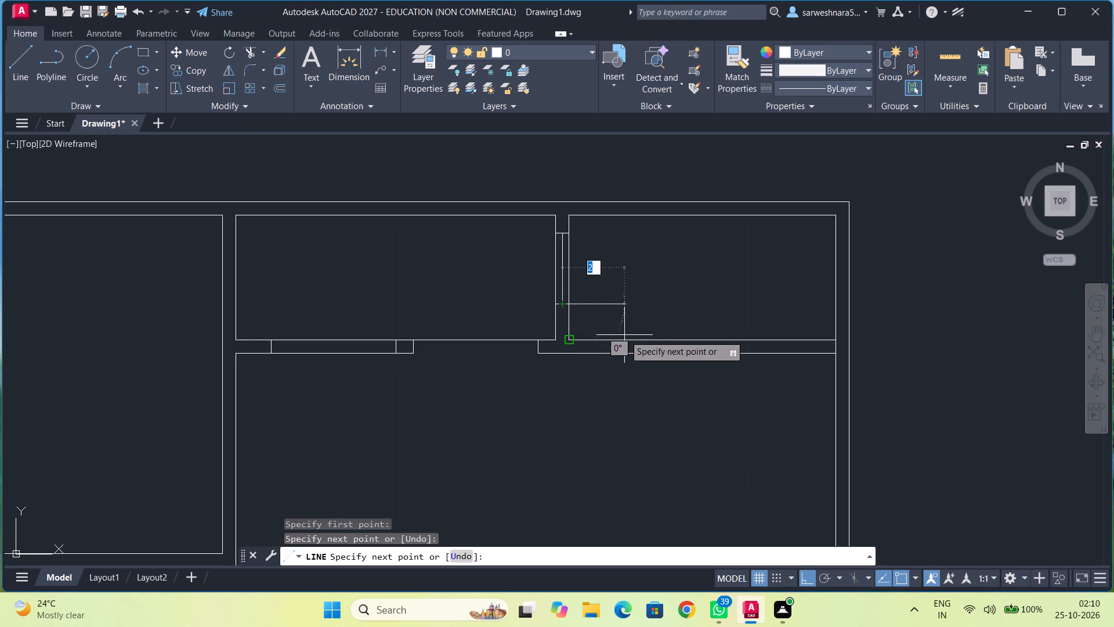
key("Escape")
Draw a centre line between the midpoints of the two left-hand marks in the wall below the top middle room.
left_click(20, 67)
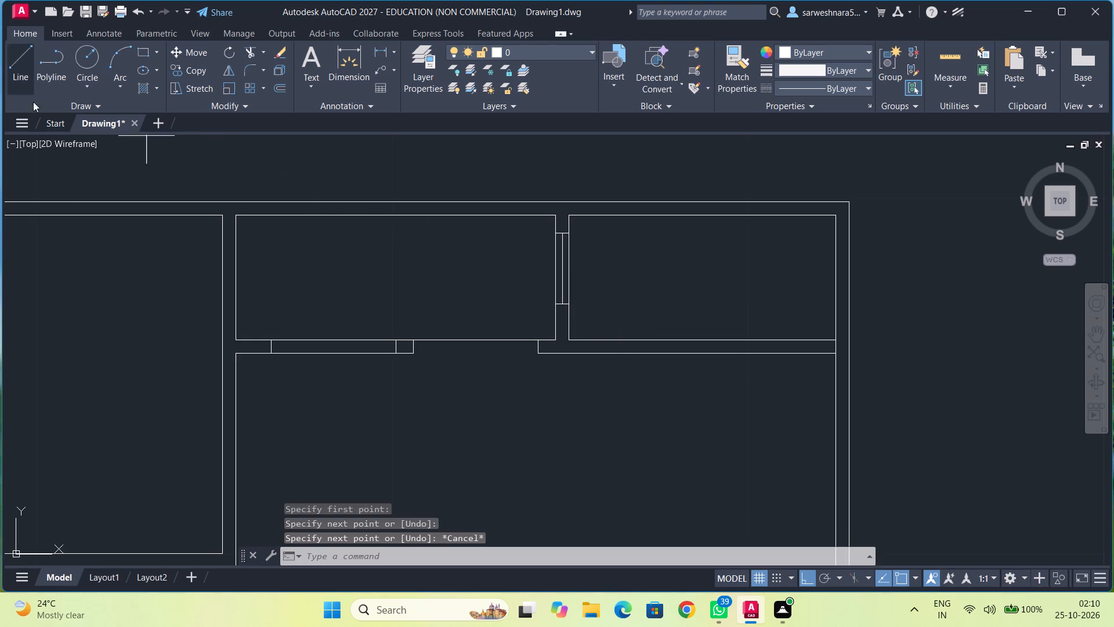
left_click(271, 346)
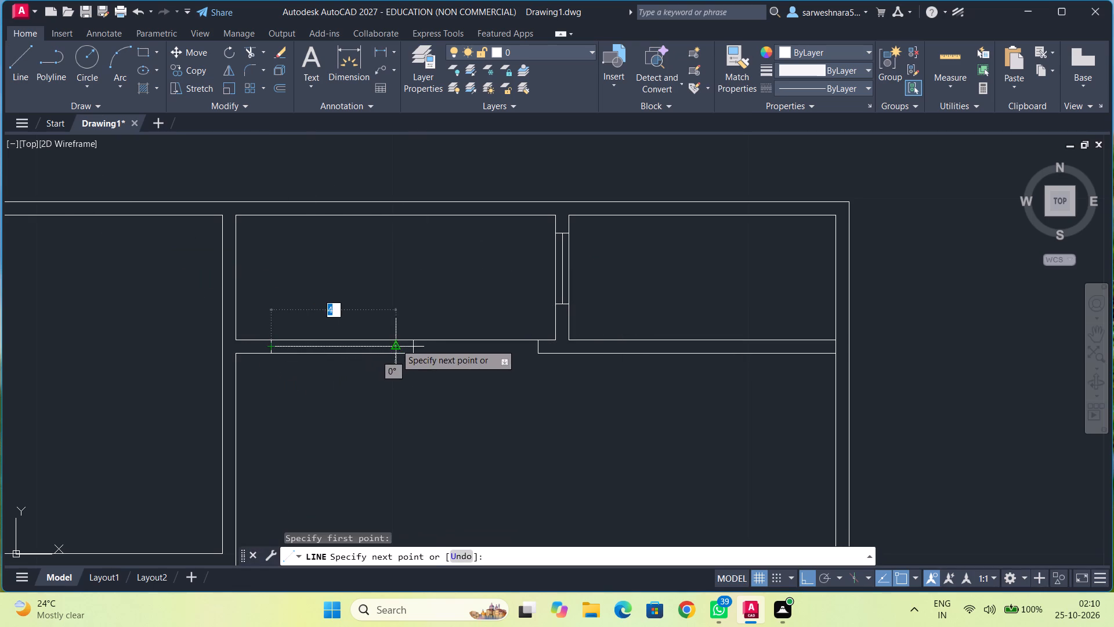
left_click(396, 344)
key("Escape")
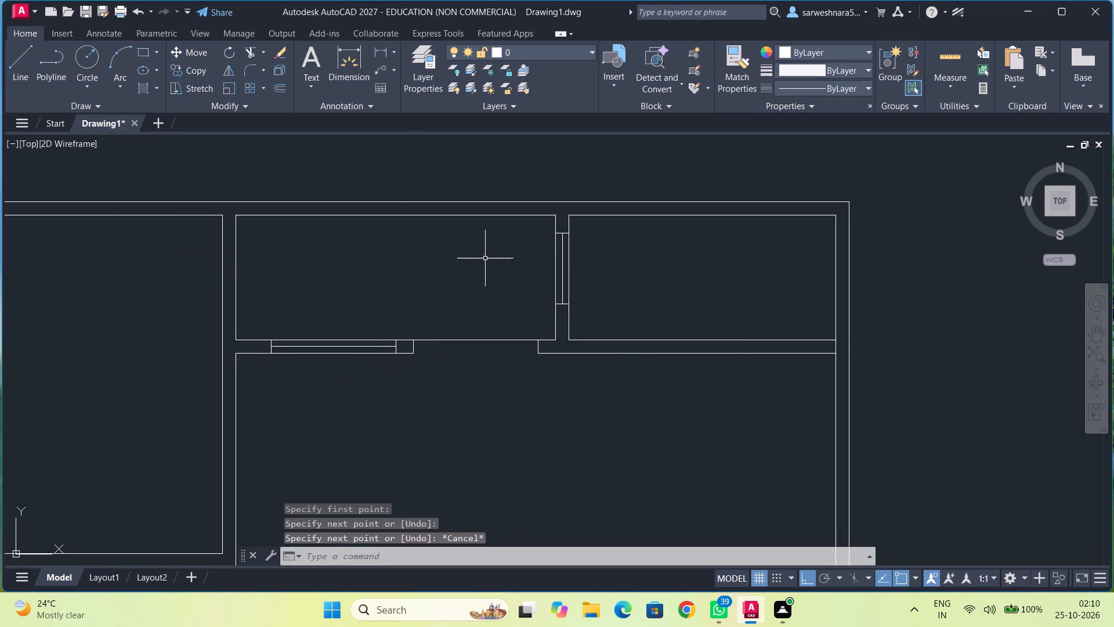
Draw lines from the top right room's bottom-left corner to the bottom wall's midpoint, 1 further right, and 0.375 down across the wall.
middle_click_drag(500, 266, 384, 268)
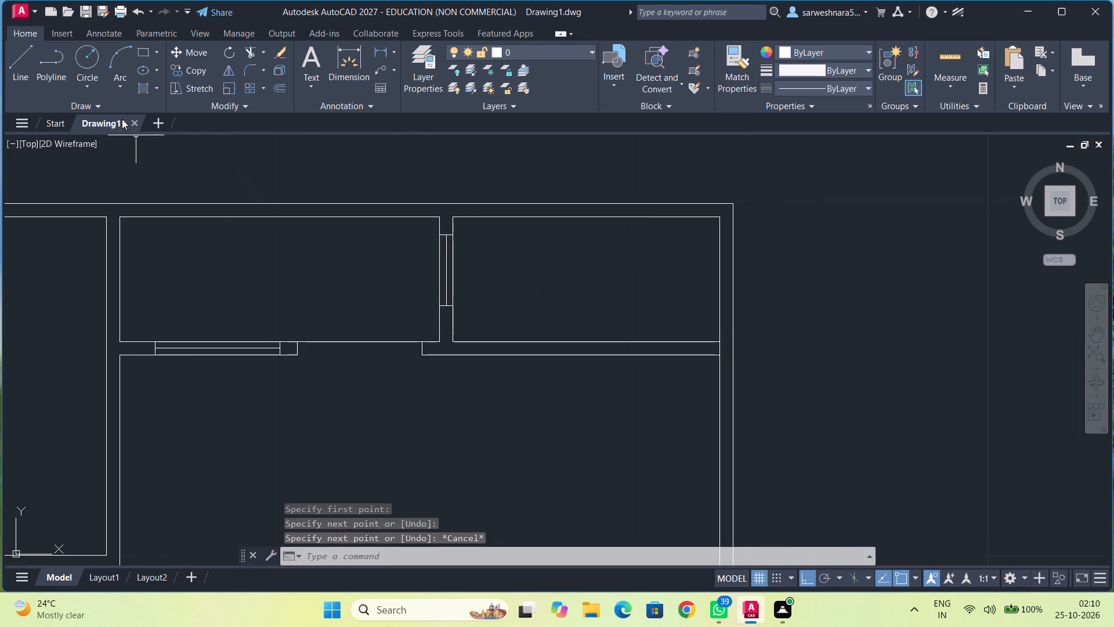
left_click(21, 71)
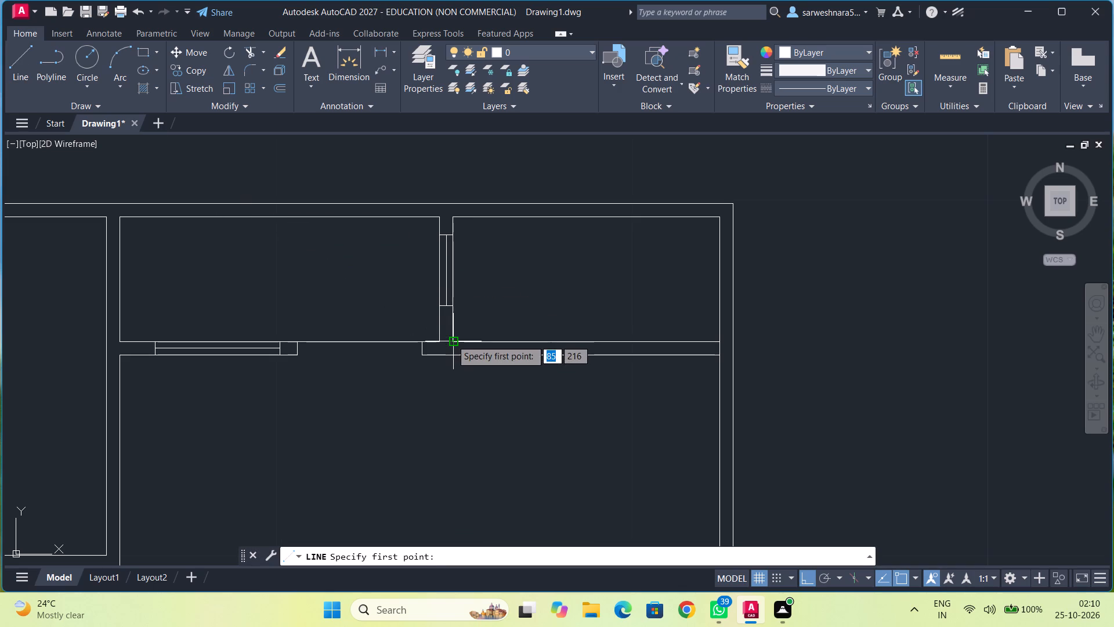
left_click(451, 340)
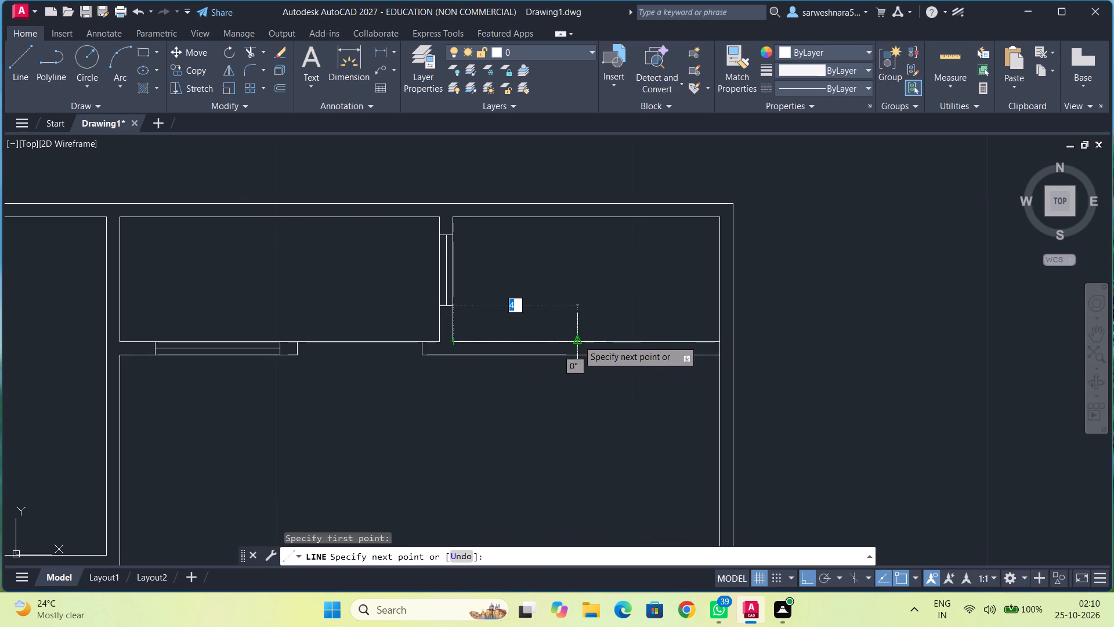
left_click(578, 340)
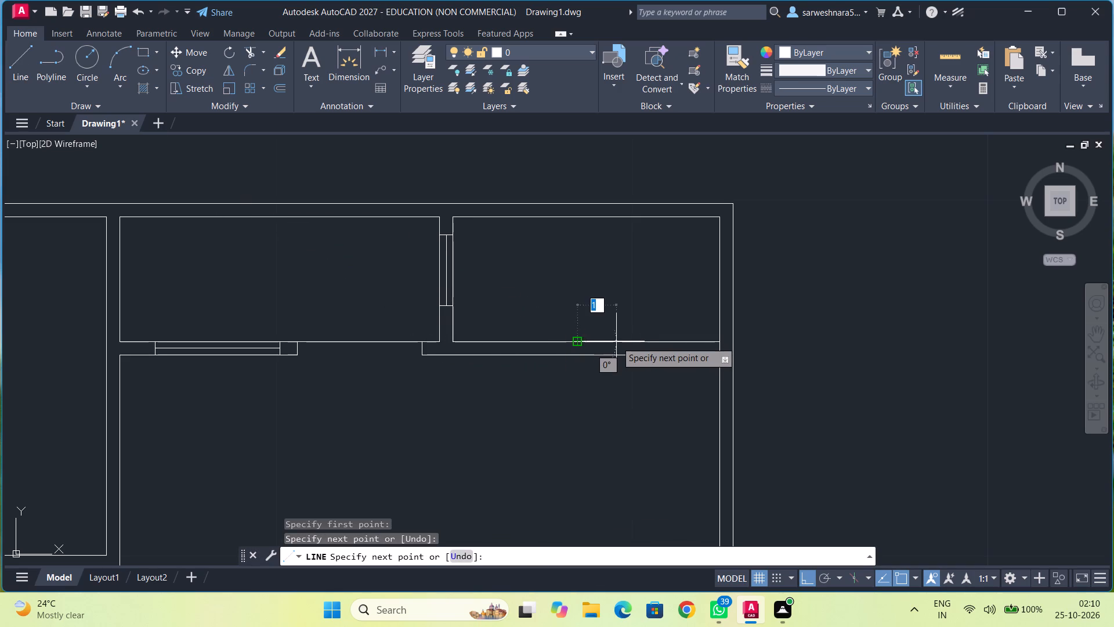
key("1")
key("Return")
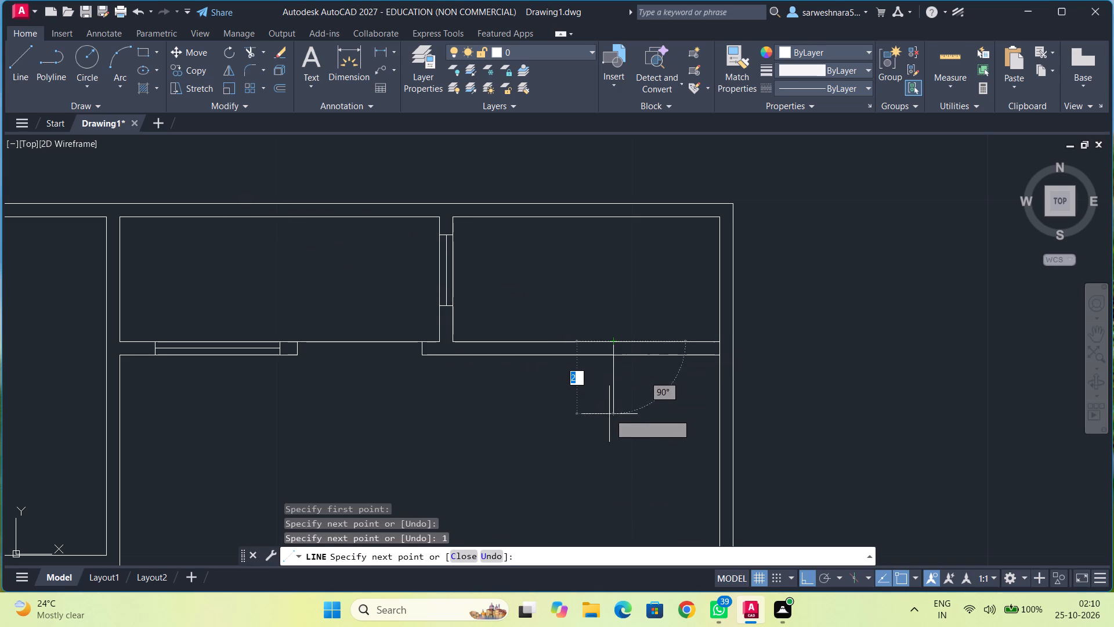
type("0.375")
key("Return")
key("Escape")
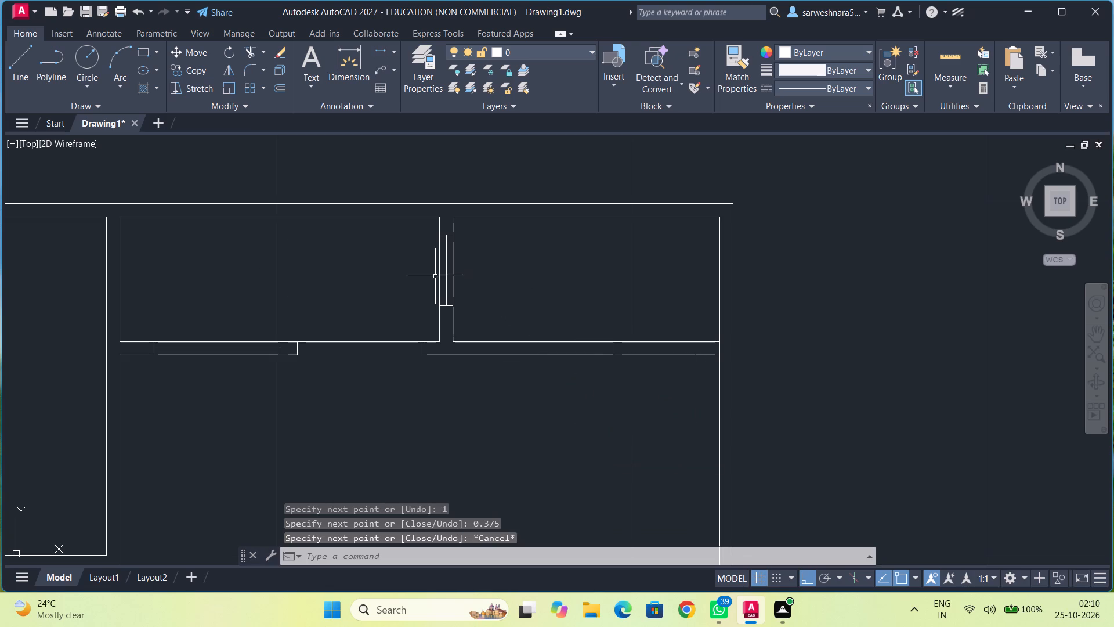
Draw a line from the top right room's bottom-right corner 0.5 left and 0.375 down across the wall below.
left_click(5, 65)
left_click(13, 64)
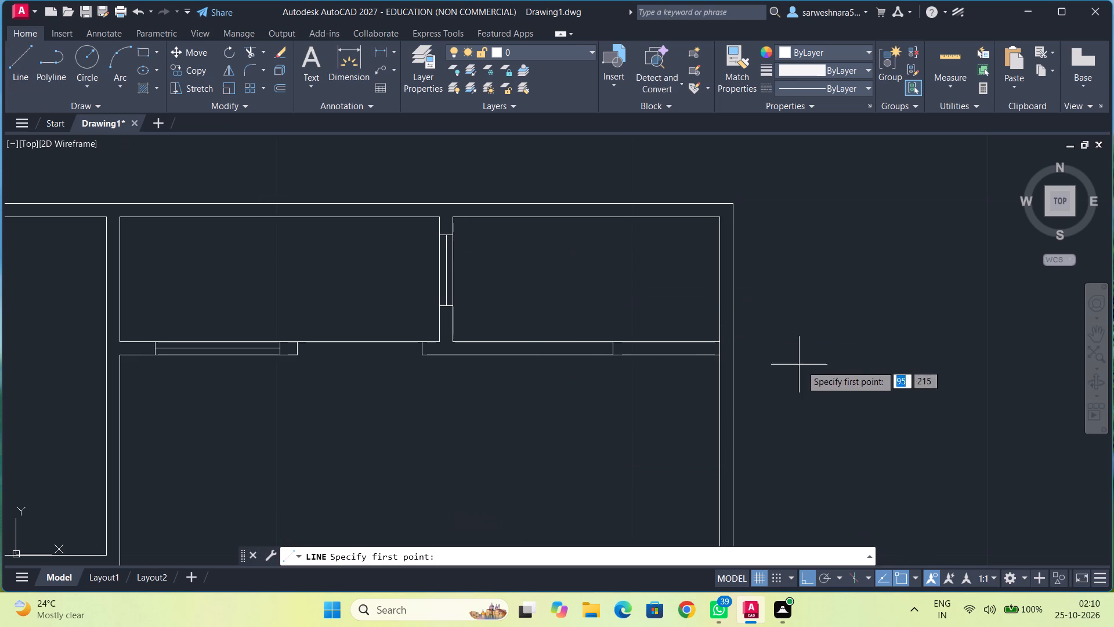
left_click(716, 343)
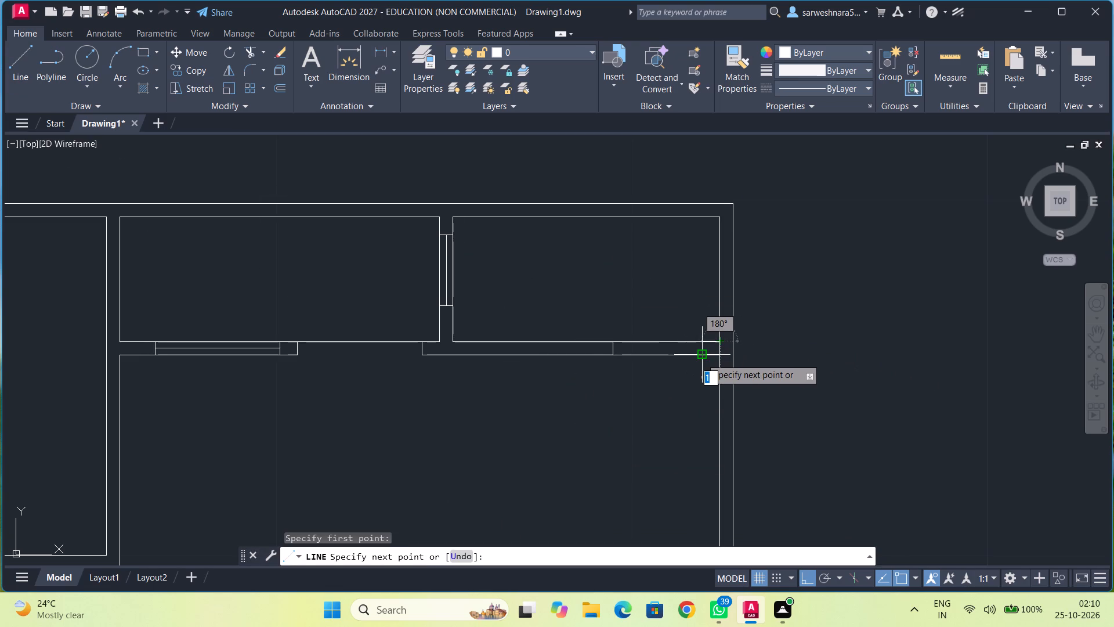
type("0.5")
key("Return")
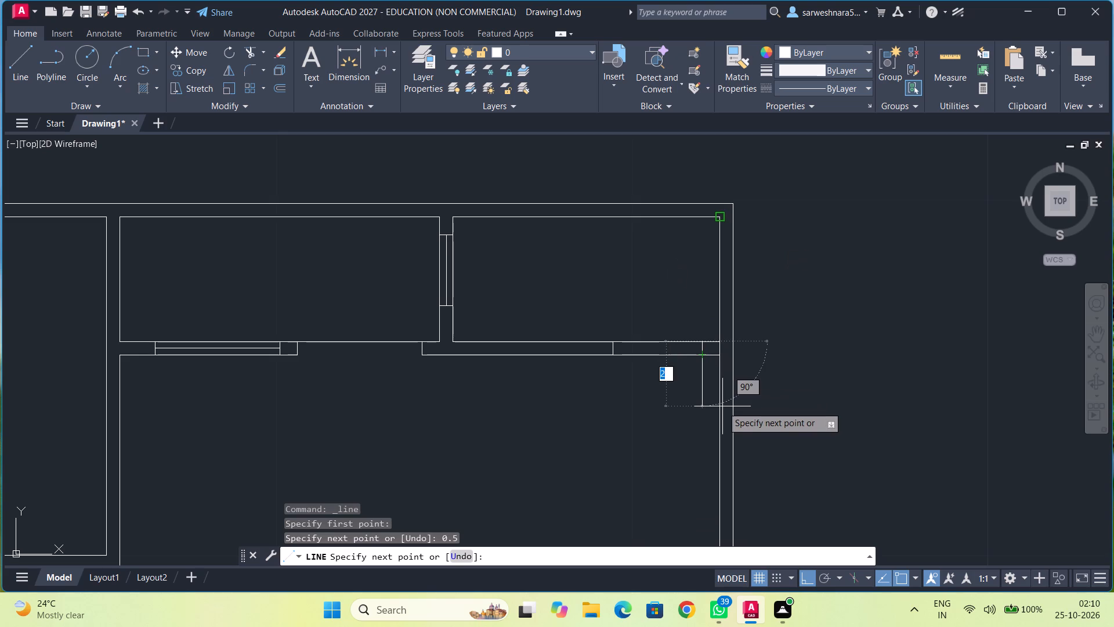
type("0.375")
key("Return")
key("Escape")
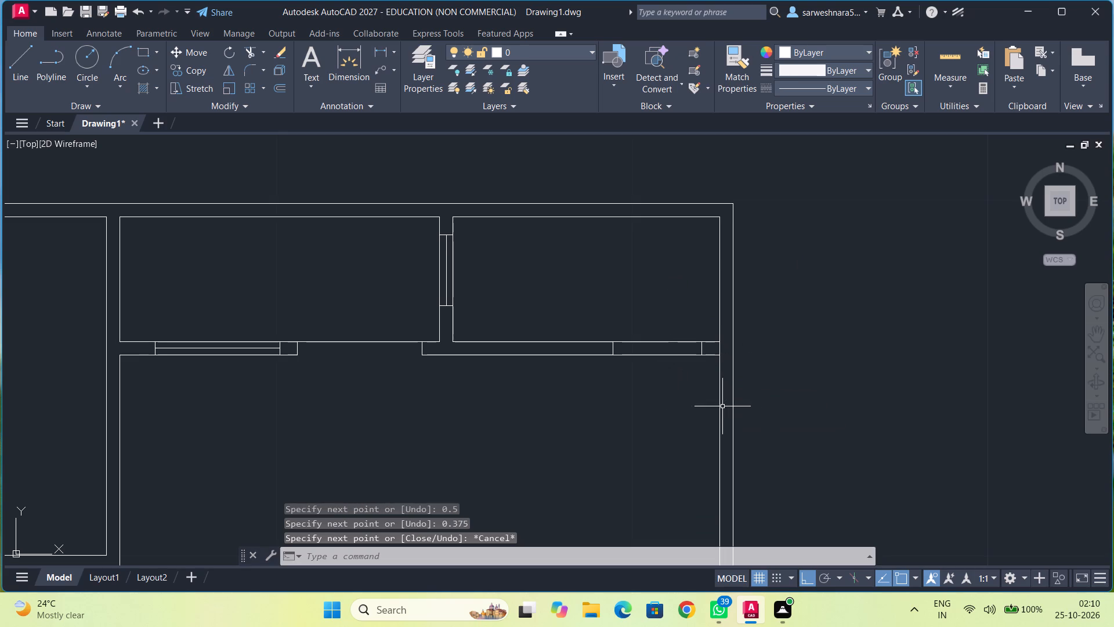
Trim the outer wall's inner line where the wall below the top right room joins it, and that wall's lower line between its two marks.
left_click(244, 54)
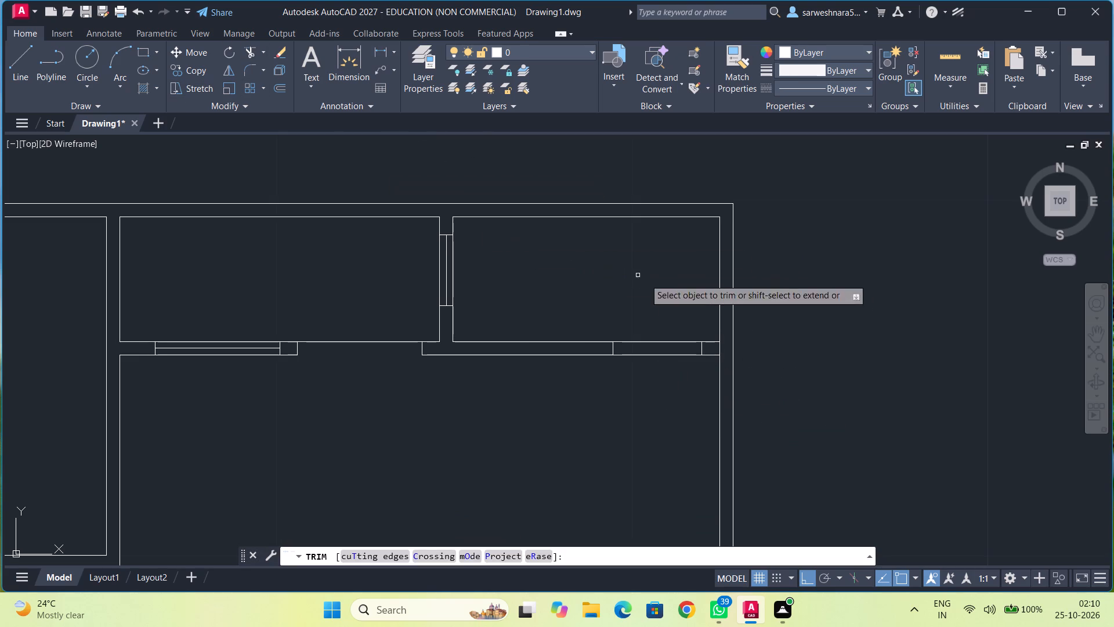
left_click(719, 349)
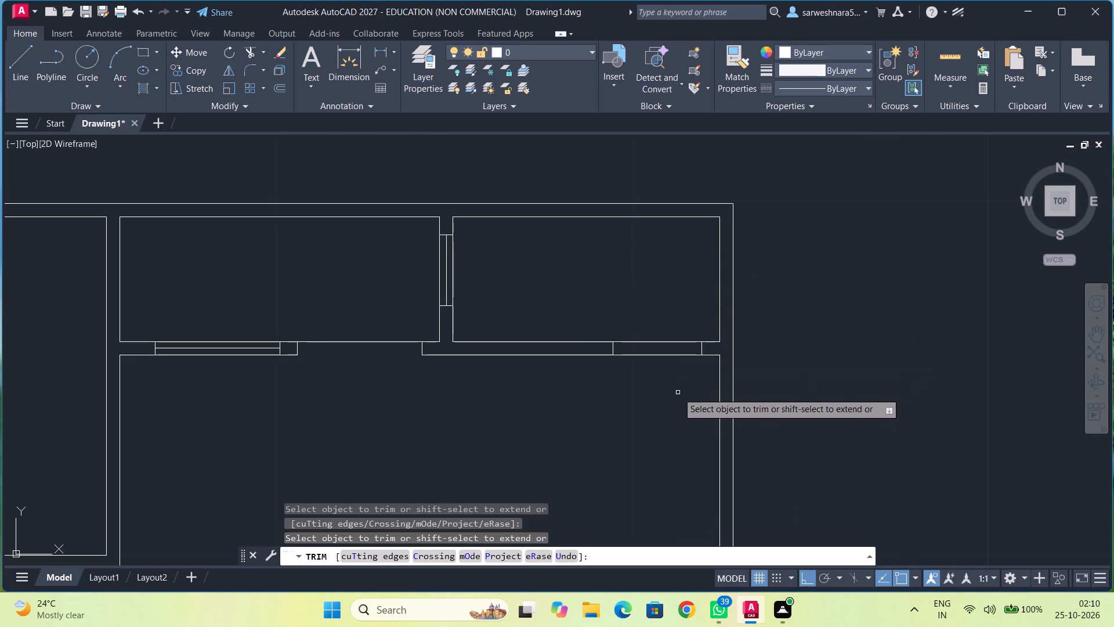
left_click(666, 352)
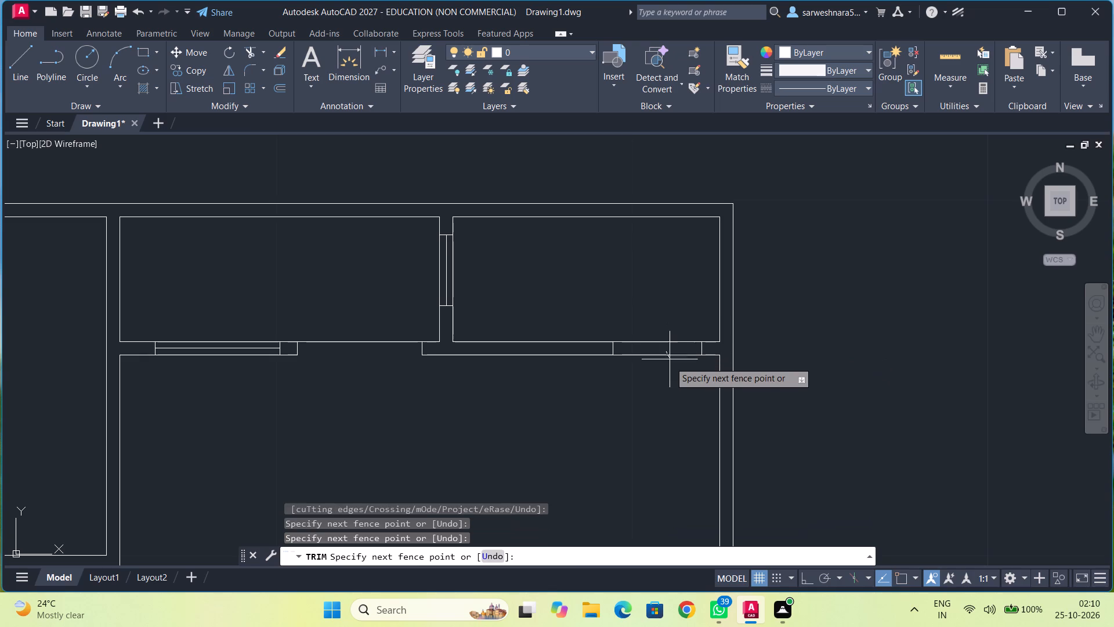
left_click(670, 358)
scroll(667, 368, "down", 2)
middle_click_drag(664, 385, 668, 369)
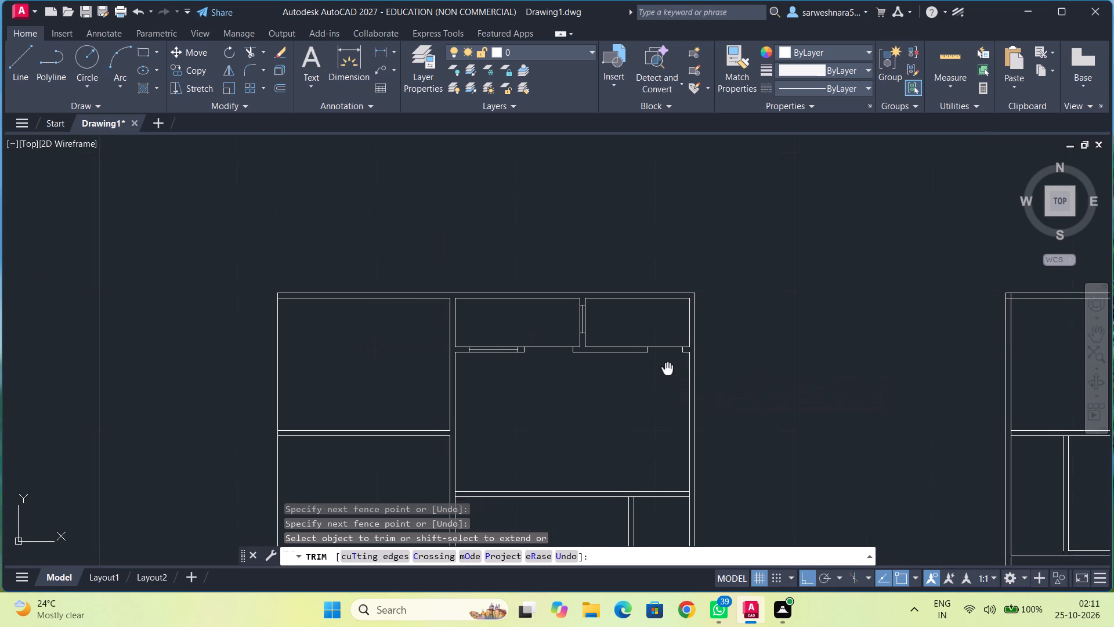
Trim the wall lines where the large middle room's lower wall meets the long vertical wall at its left end and the partition below.
key("Escape")
middle_click_drag(629, 407, 639, 372)
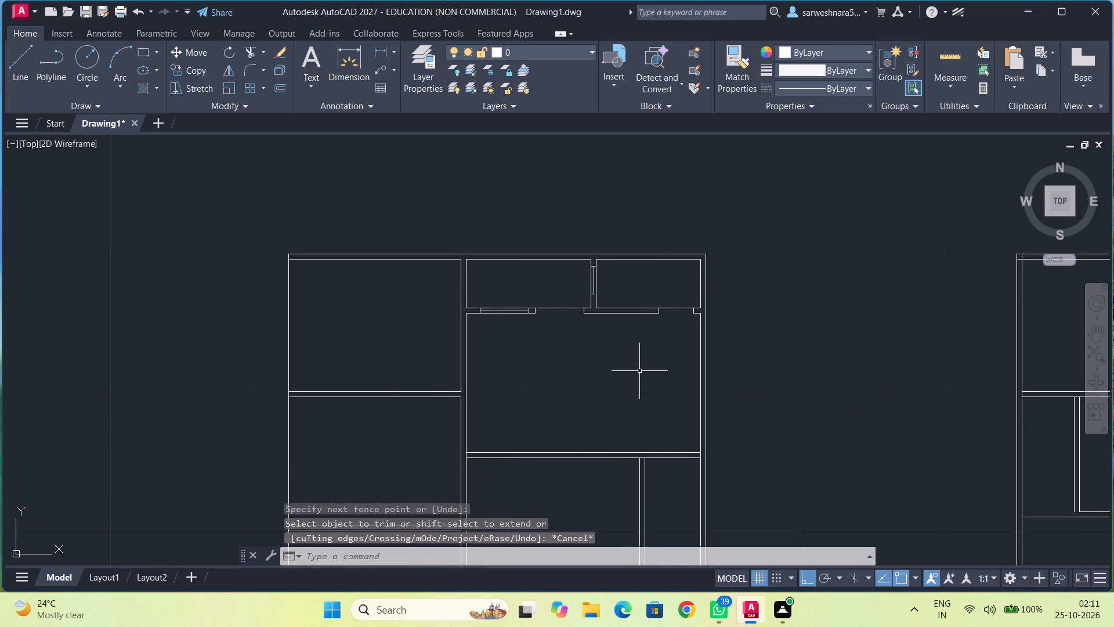
middle_click_drag(578, 371, 600, 347)
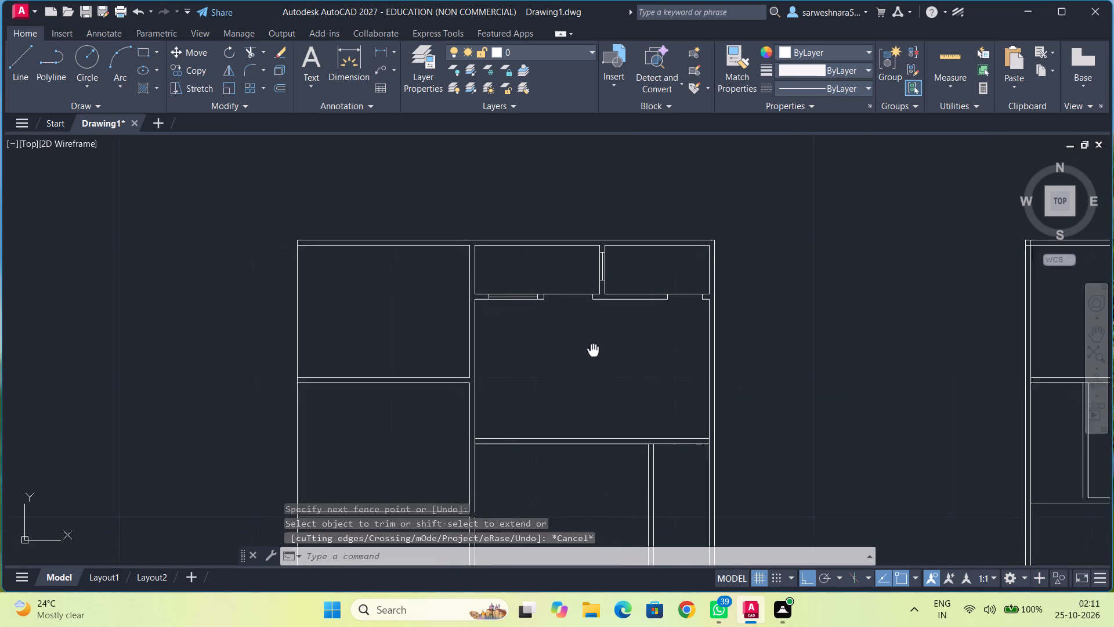
middle_click_drag(600, 347, 616, 333)
scroll(580, 365, "up", 1)
middle_click_drag(579, 364, 566, 311)
scroll(512, 328, "up", 1)
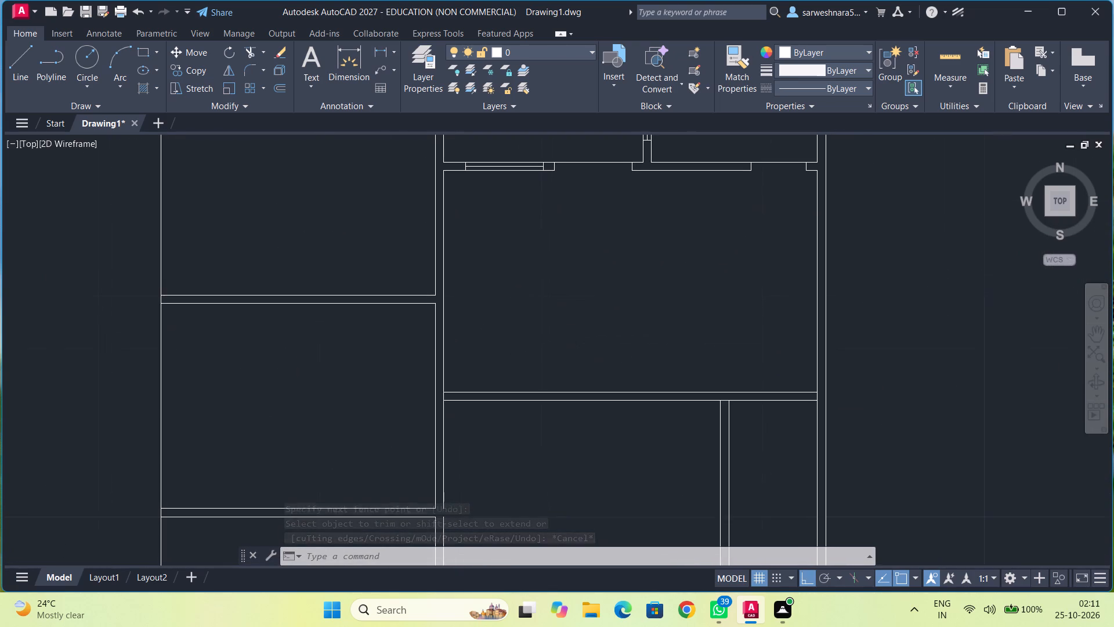
scroll(512, 328, "up", 1)
middle_click_drag(512, 328, 523, 296)
left_click(251, 51)
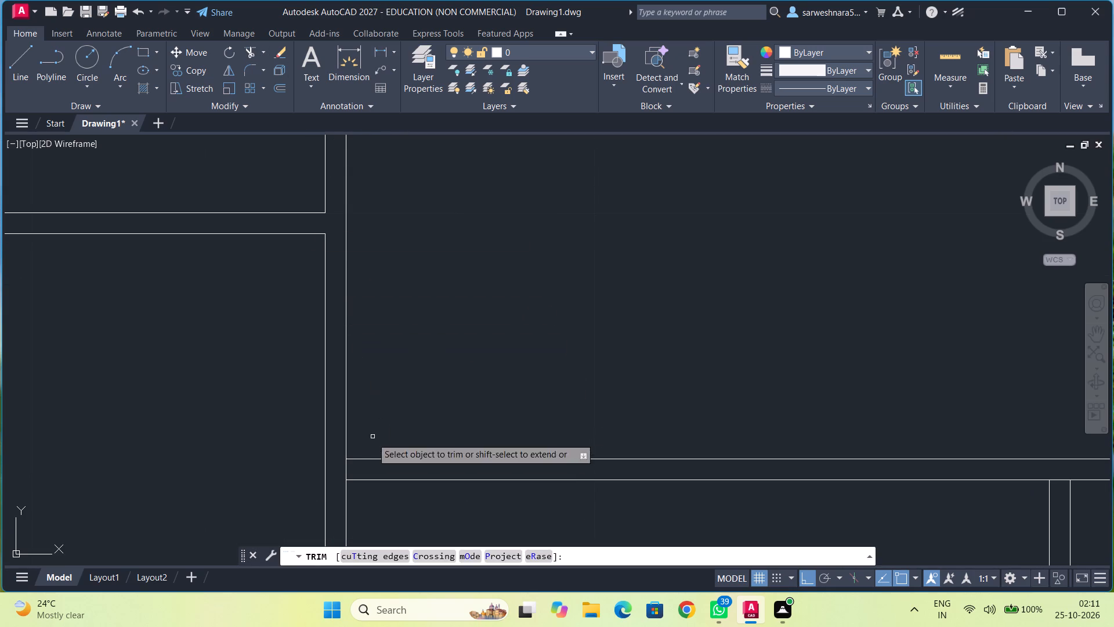
left_click(346, 470)
scroll(465, 406, "down", 2)
middle_click_drag(610, 383, 600, 383)
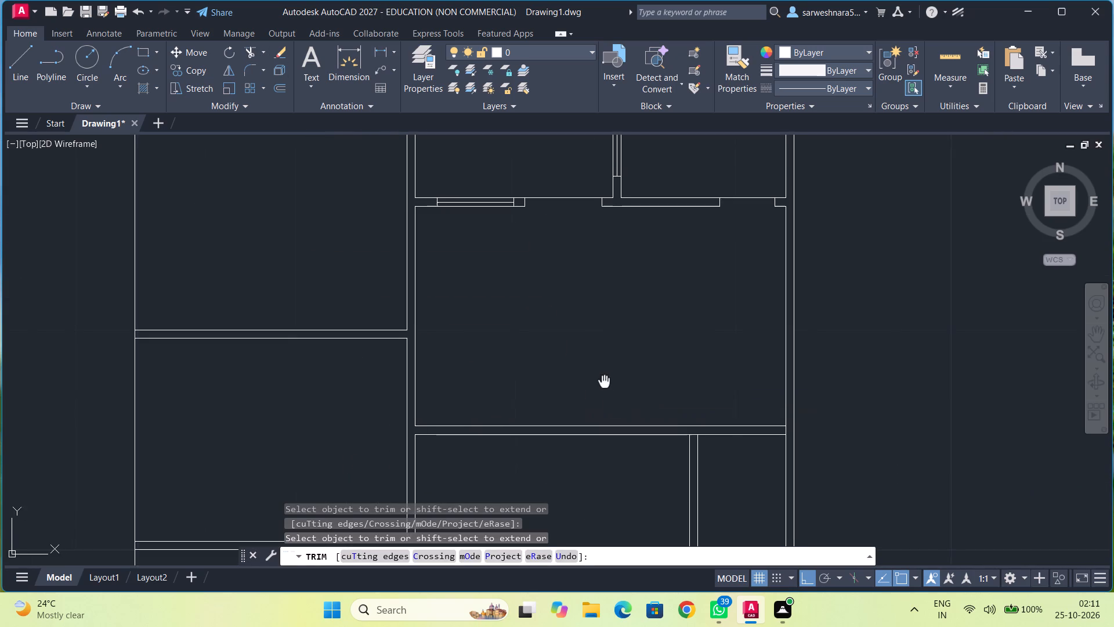
middle_click_drag(600, 383, 571, 371)
middle_click_drag(661, 392, 648, 345)
scroll(646, 373, "up", 1)
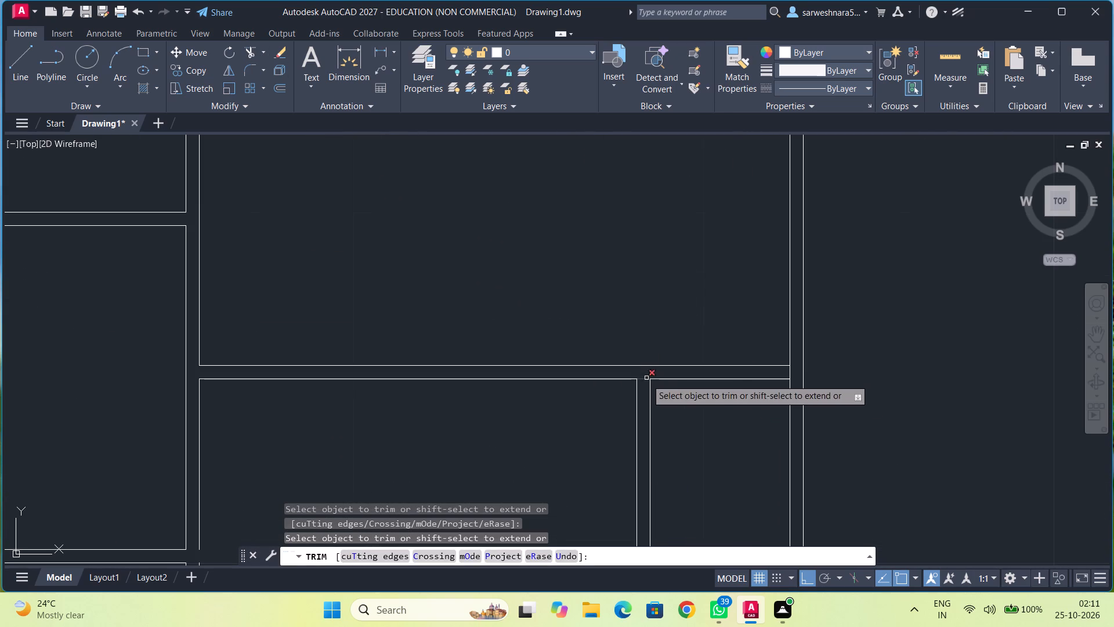
left_click(644, 379)
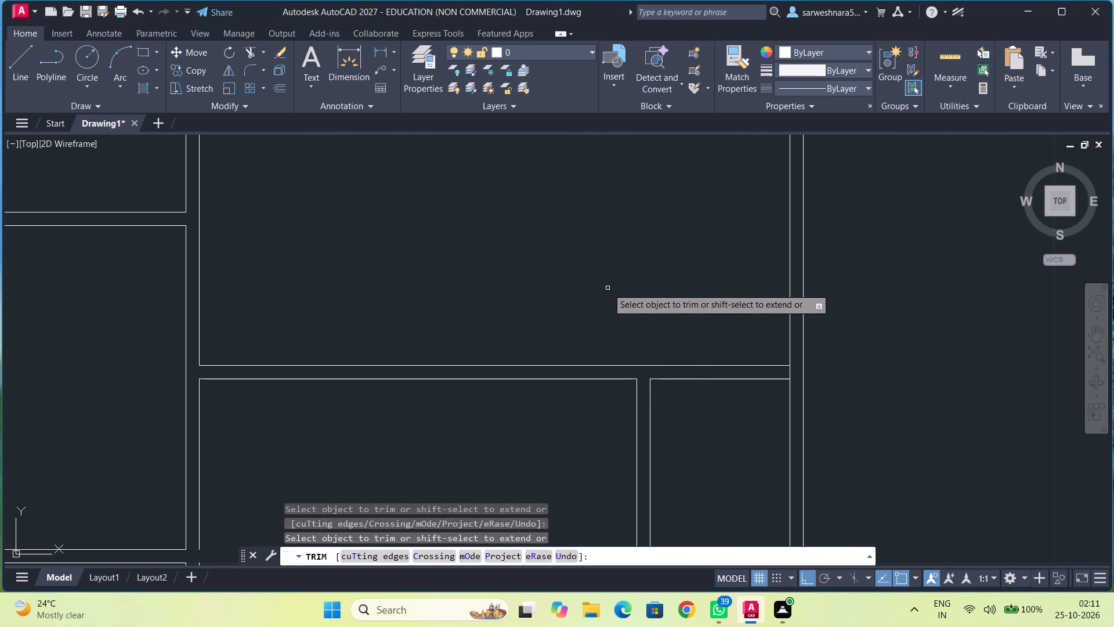
key("Escape")
Draw lines from the partition's top-left corner 0.5 down its left face and 0.375 across the partition.
left_click(6, 61)
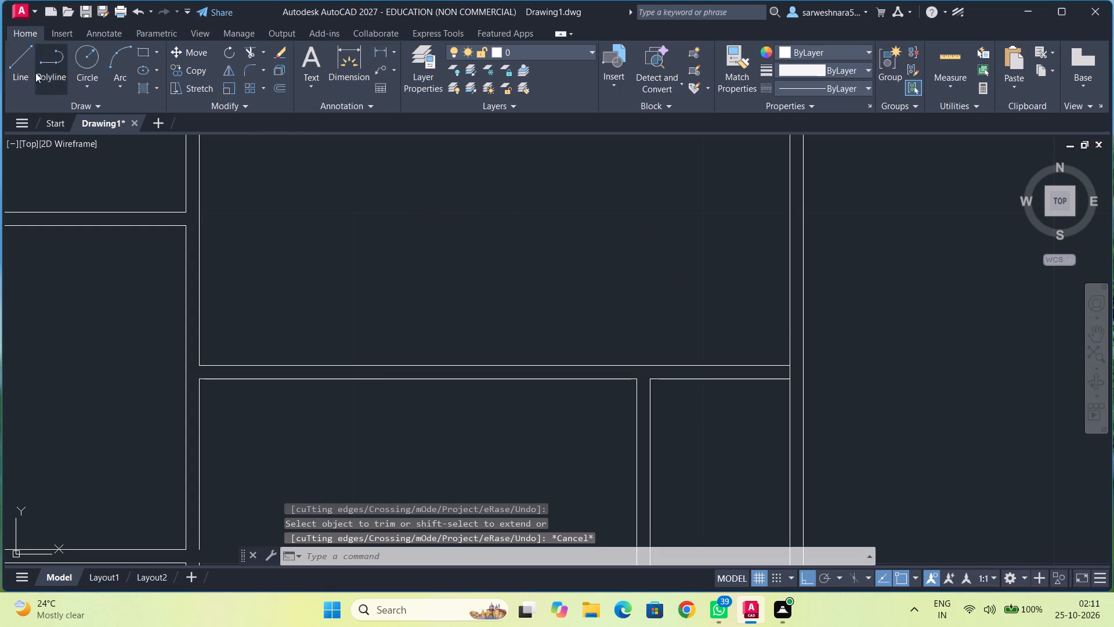
left_click(28, 68)
middle_click_drag(636, 254, 594, 185)
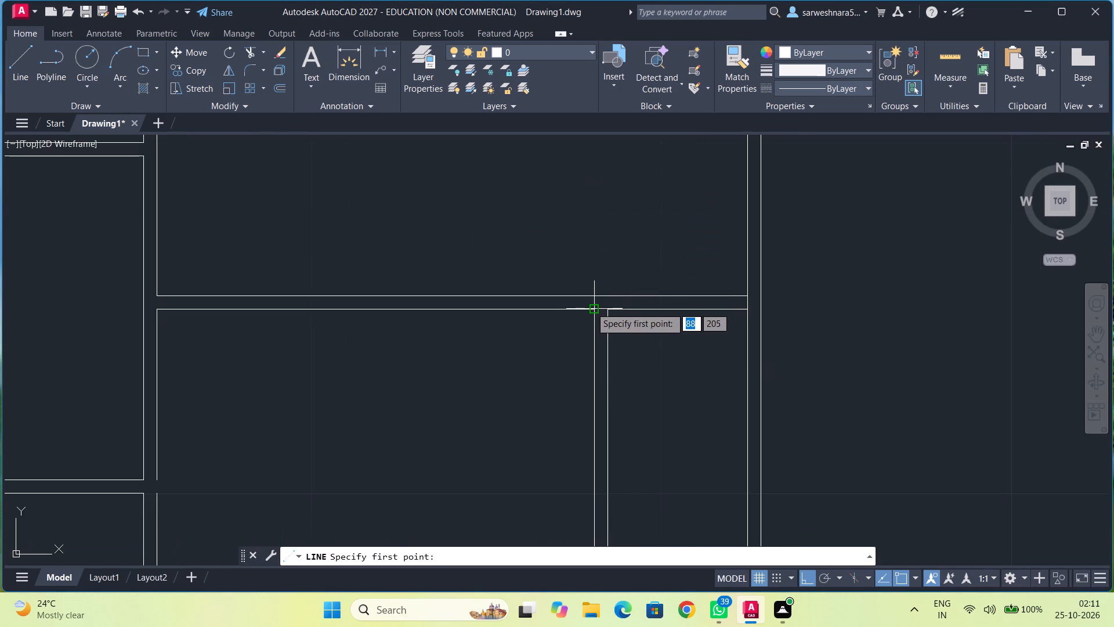
left_click(591, 307)
type("0.5")
key("Return")
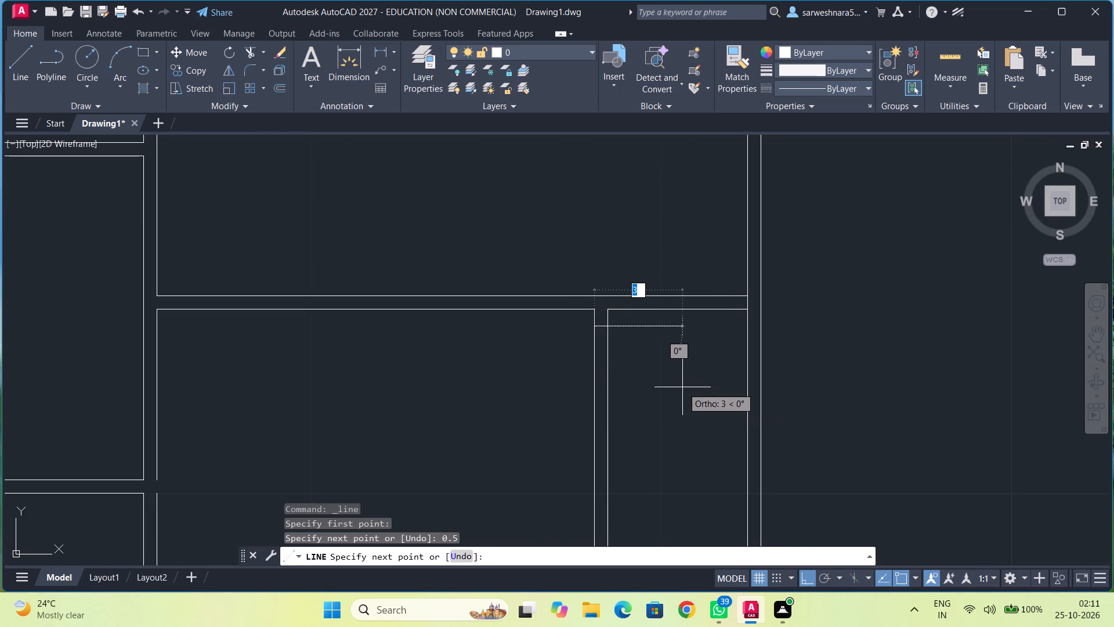
type("0.375")
key("Return")
key("Escape")
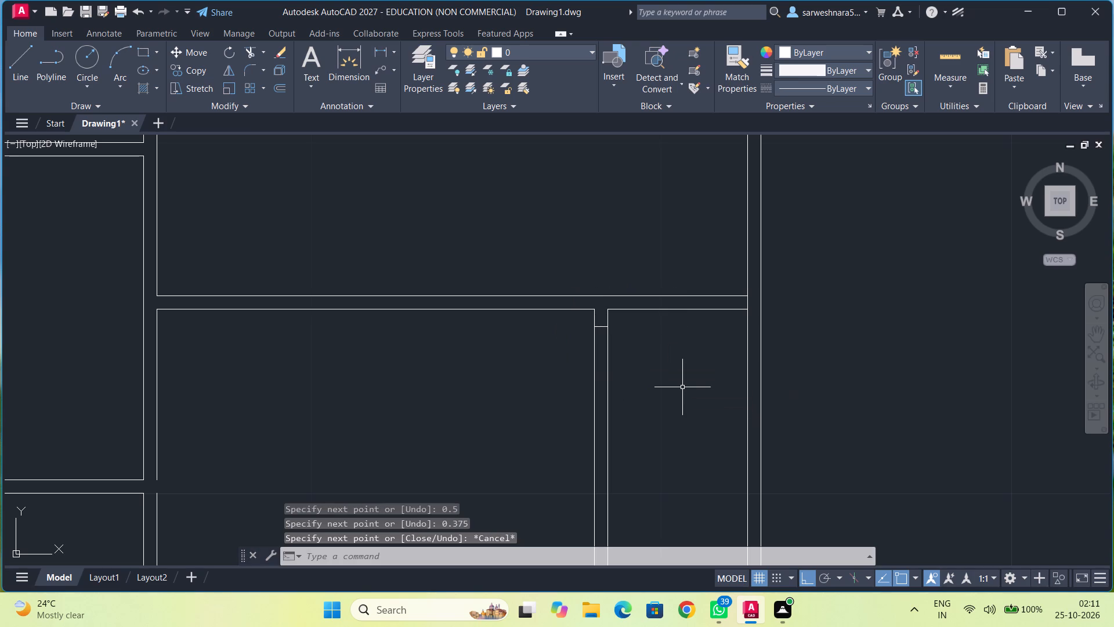
Draw a 0.375 line up across the wall from the partition's top-right corner and trim the wall's upper line to its right.
left_click(16, 63)
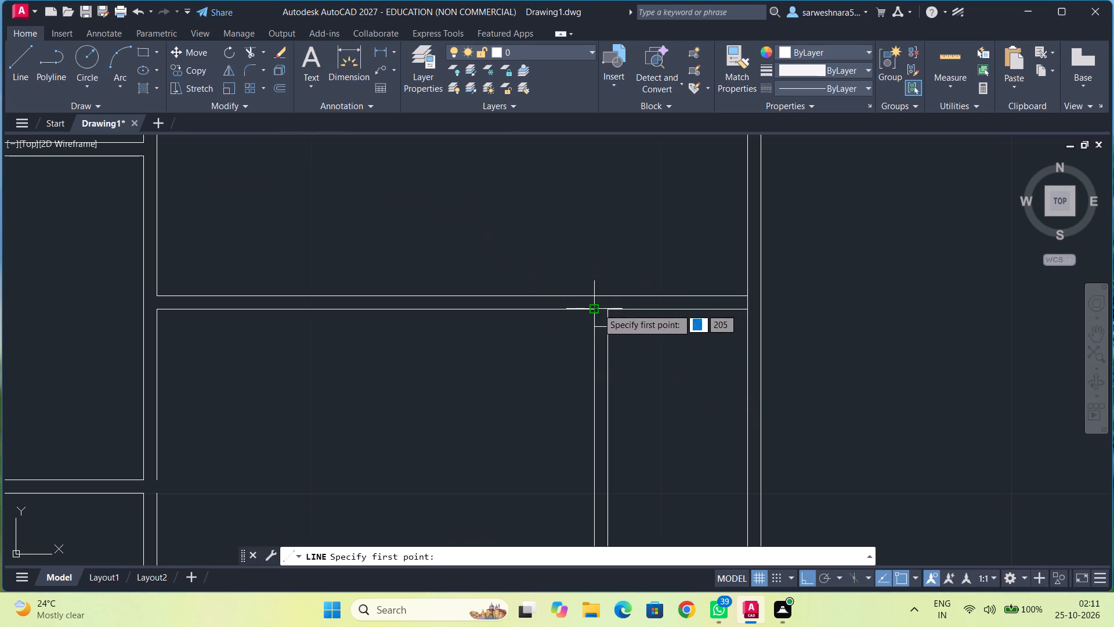
left_click(610, 311)
type("0.375")
key("Return")
key("Escape")
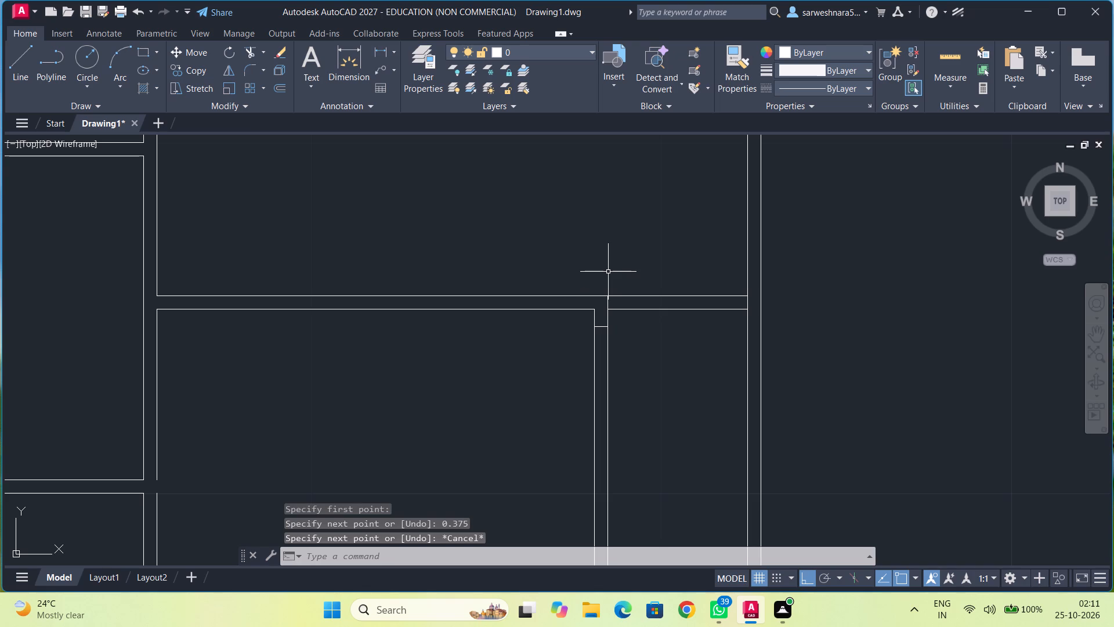
left_click(248, 52)
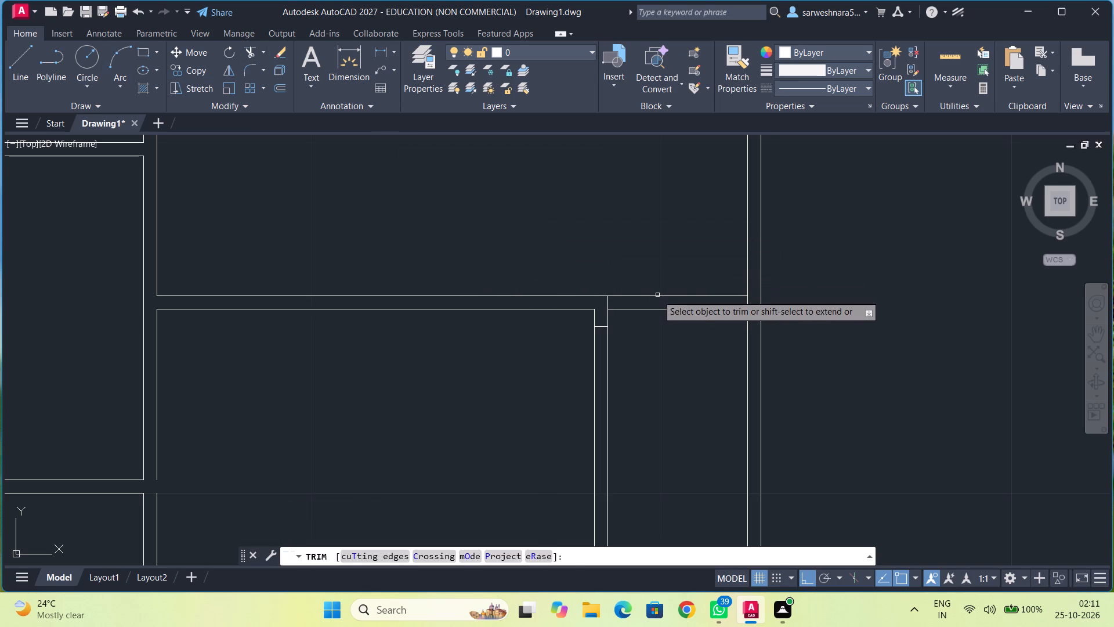
left_click(657, 296)
Draw a short line closing the gap in the long vertical wall's right face, opposite the wall between the left-hand rooms.
scroll(665, 268, "down", 1)
middle_click_drag(665, 268, 662, 241)
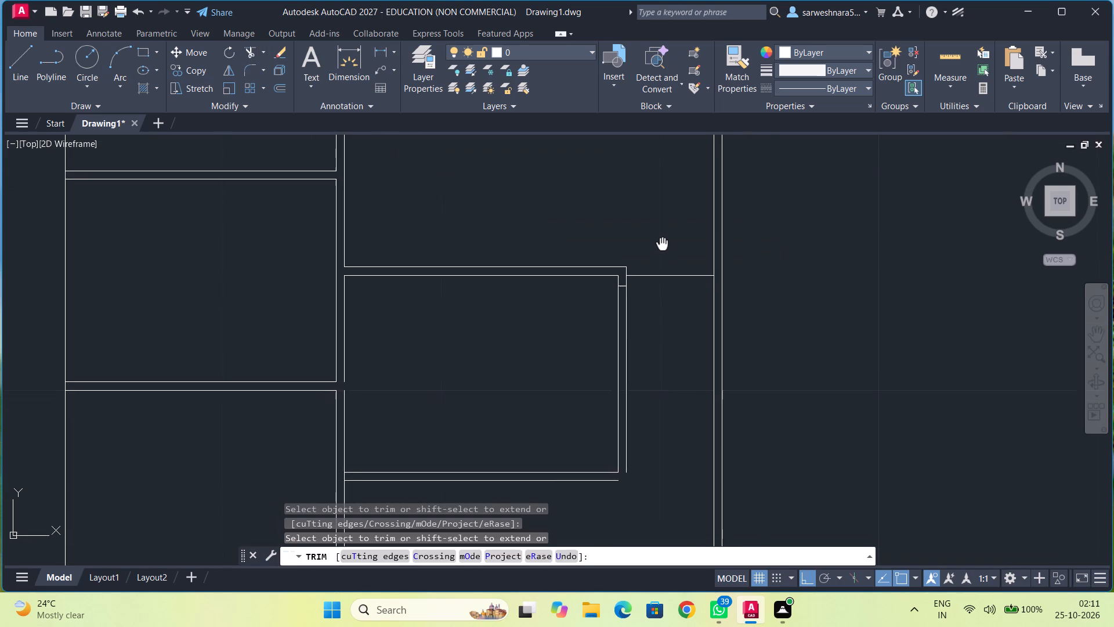
middle_click_drag(662, 241, 661, 227)
middle_click_drag(664, 299, 668, 270)
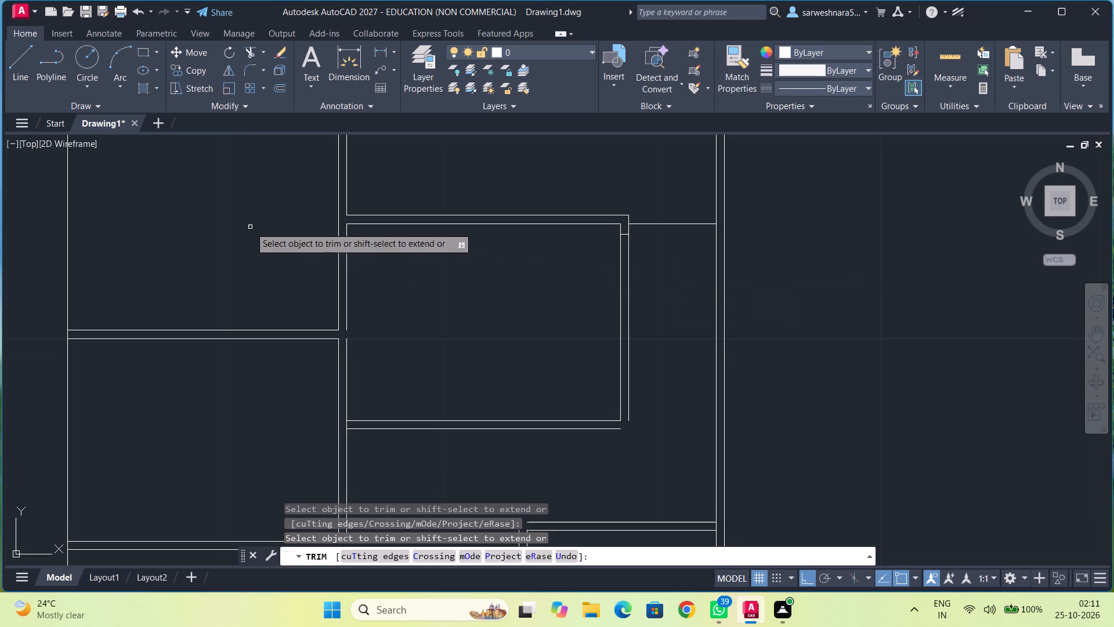
left_click(21, 72)
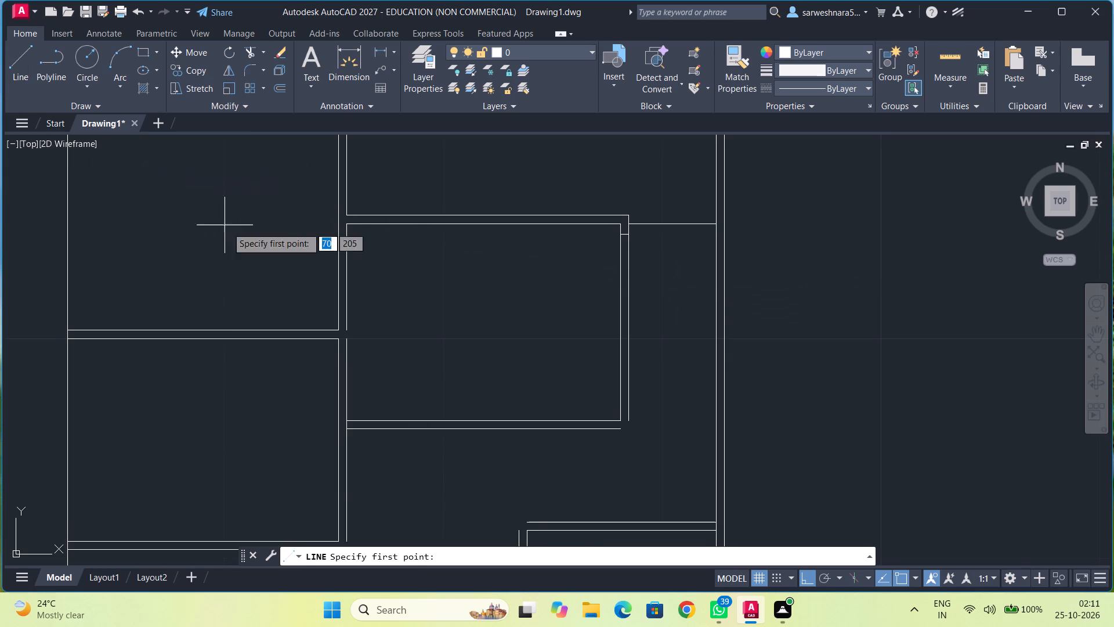
left_click(345, 325)
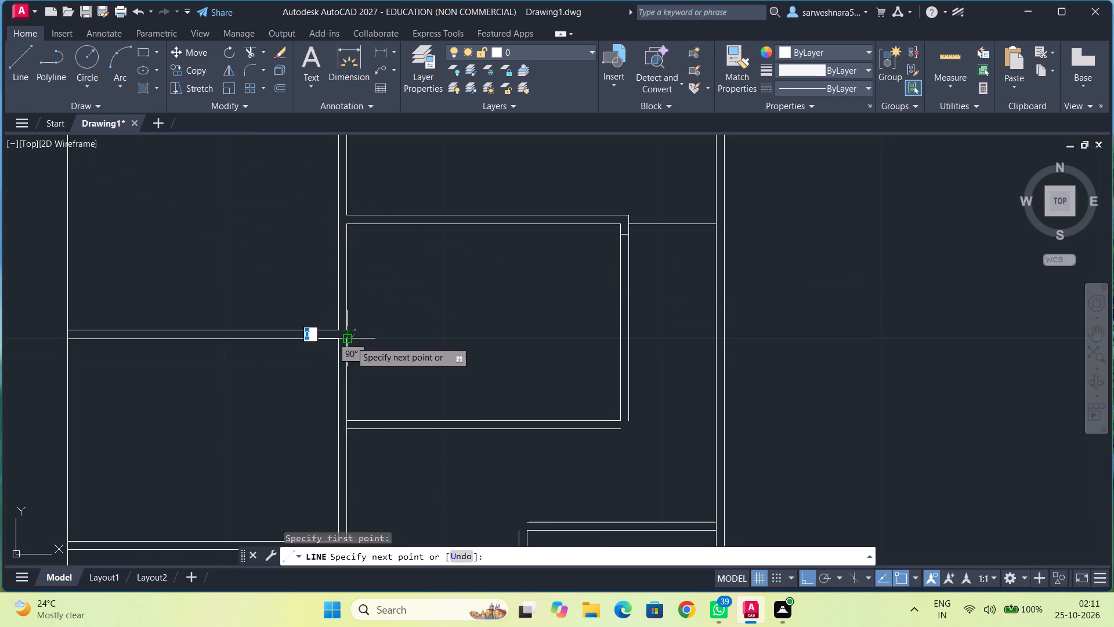
key("Escape")
left_click(23, 77)
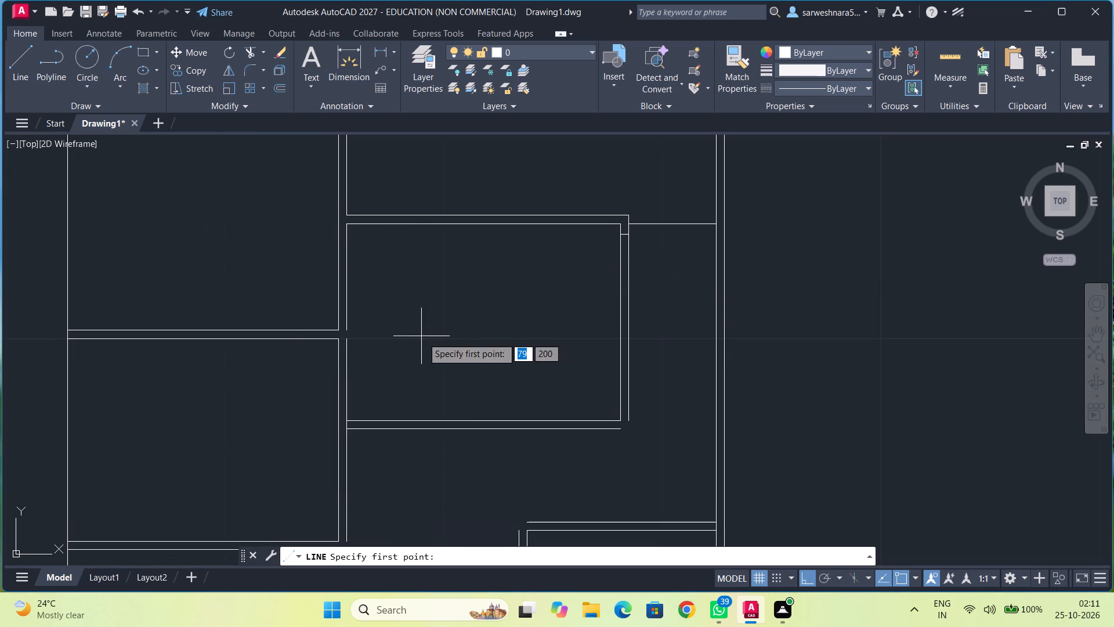
left_click(343, 331)
left_click(346, 342)
key("Escape")
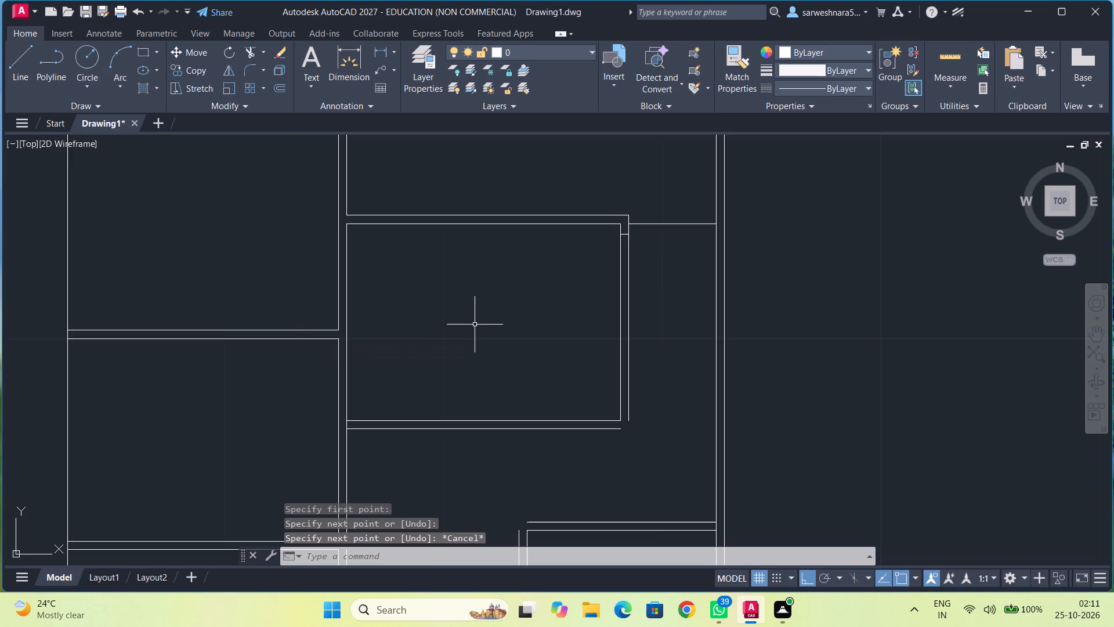
Trim the long vertical wall's right line where the wall below the room left of the partition joins it.
middle_click_drag(475, 325, 478, 280)
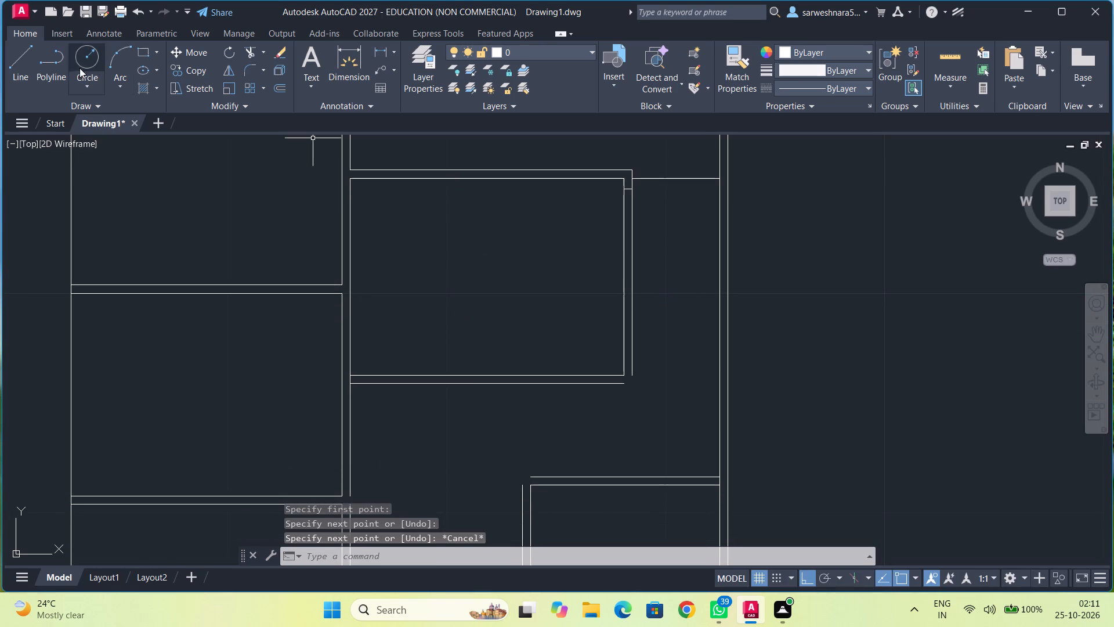
left_click(24, 71)
middle_click_drag(416, 264, 396, 242)
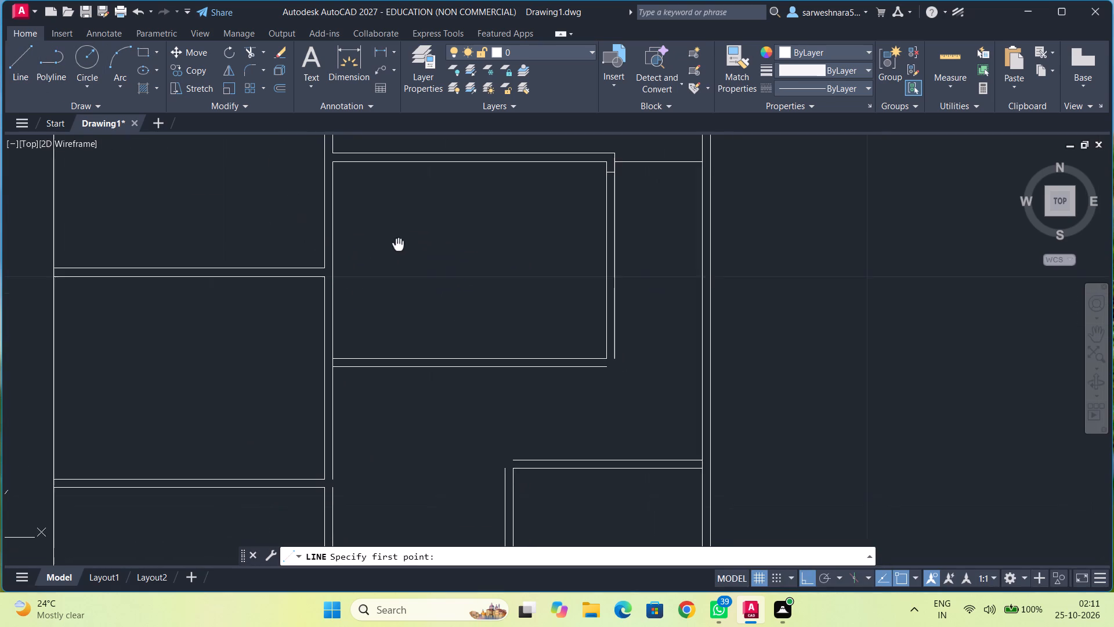
middle_click_drag(396, 242, 395, 239)
scroll(335, 330, "up", 1)
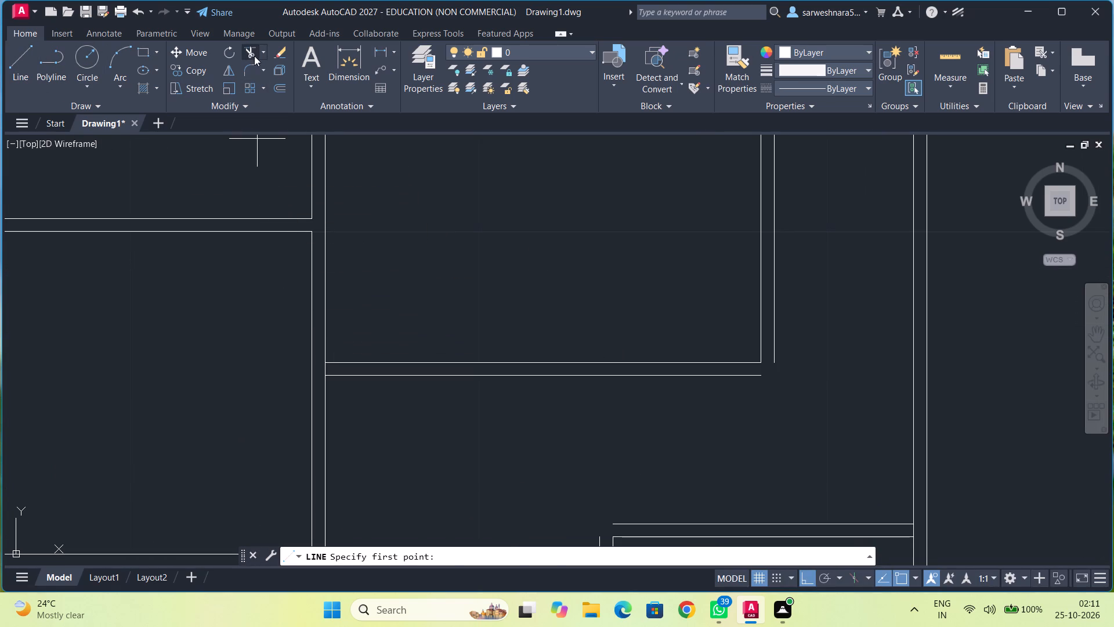
left_click(253, 53)
left_click(327, 369)
key("Escape")
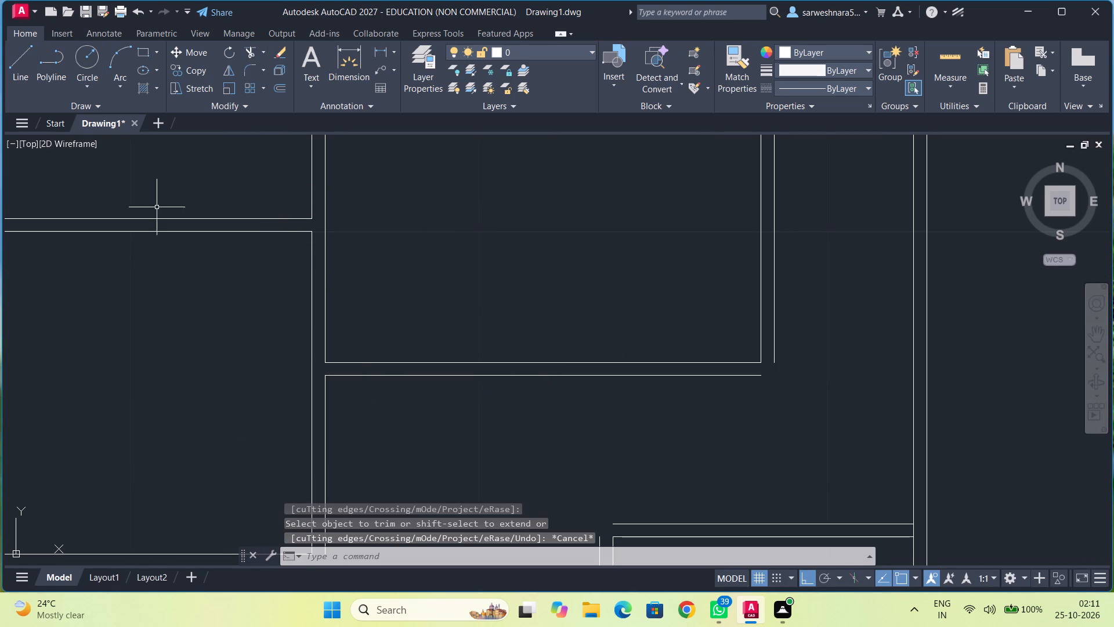
From that room's bottom-left corner, draw connected lines 2 right, 0.375 down, 4, 1 and 1 right, and 0.375 up across the wall.
left_click(17, 68)
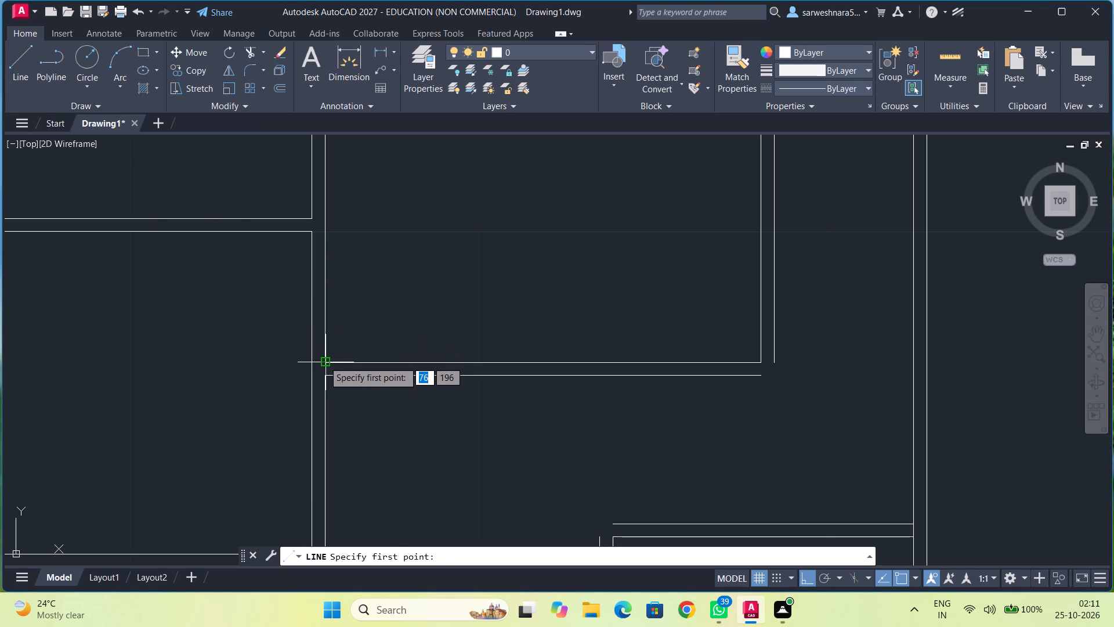
left_click(324, 361)
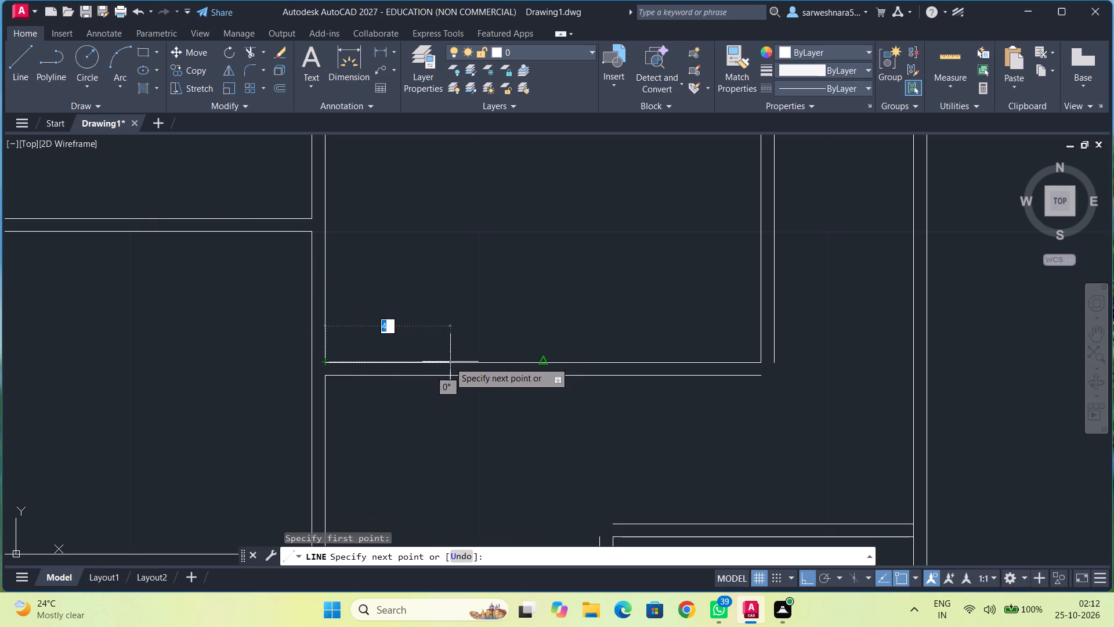
key("2")
key("Return")
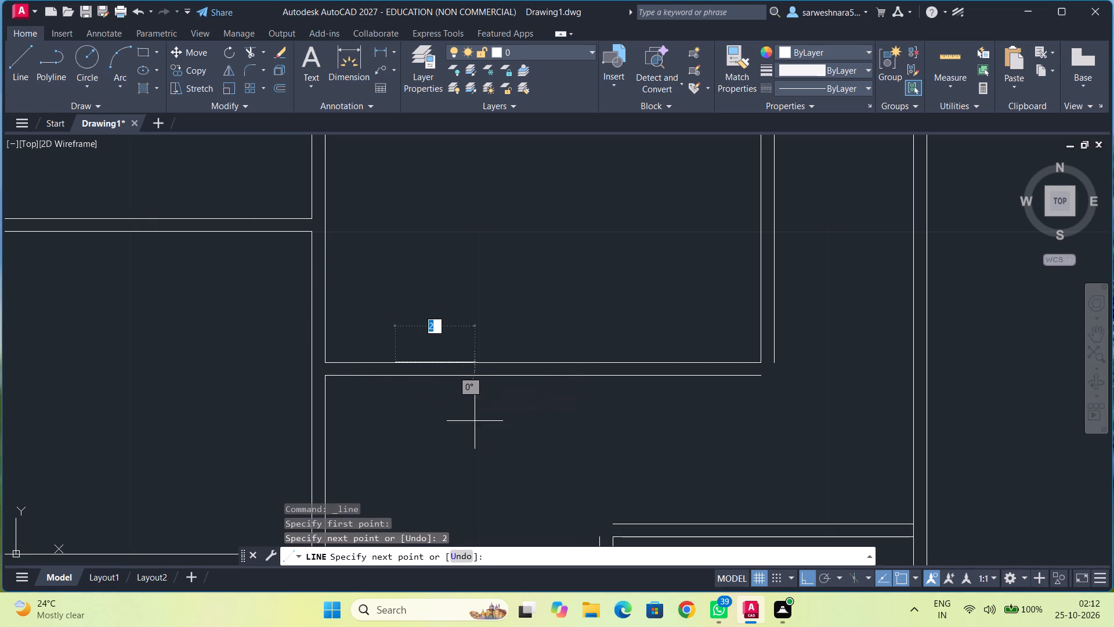
type("0.375")
key("Return")
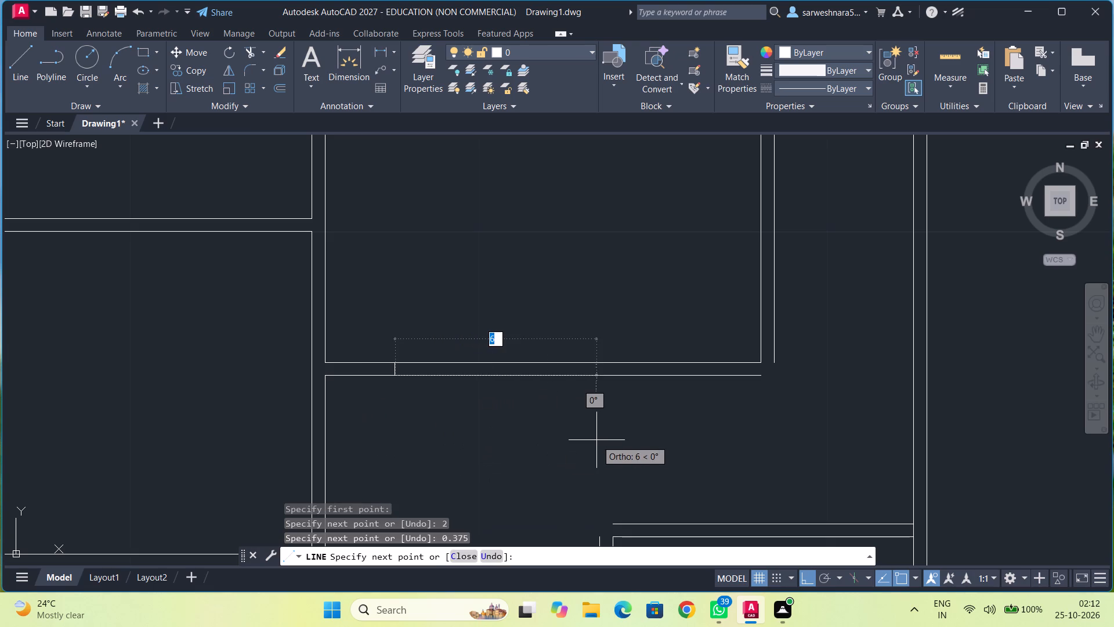
key("4")
key("Return")
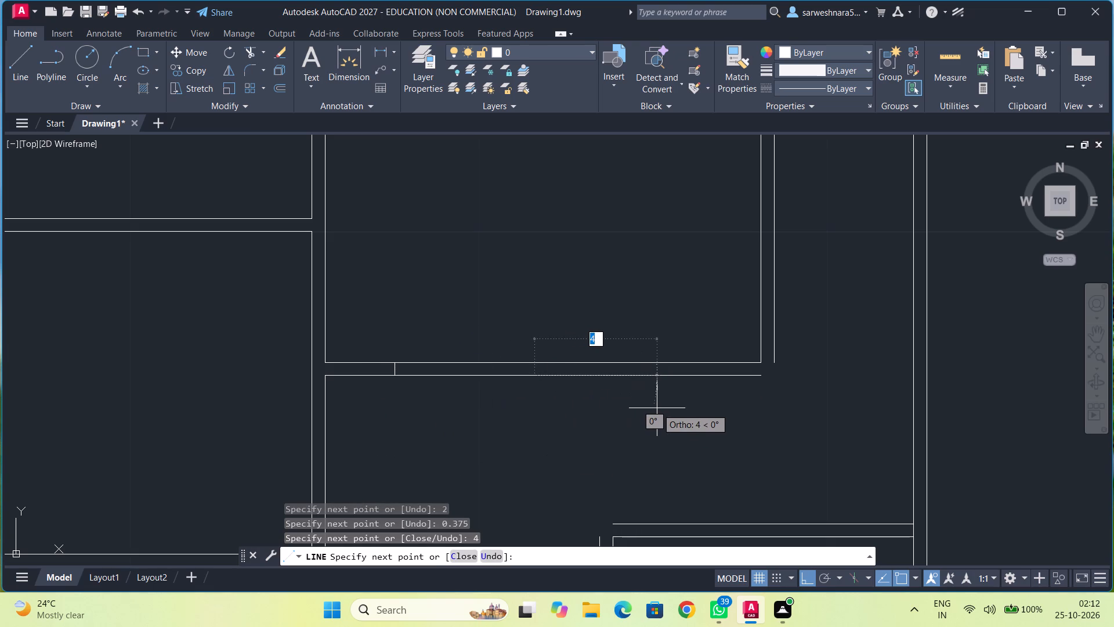
key("1")
key("Return")
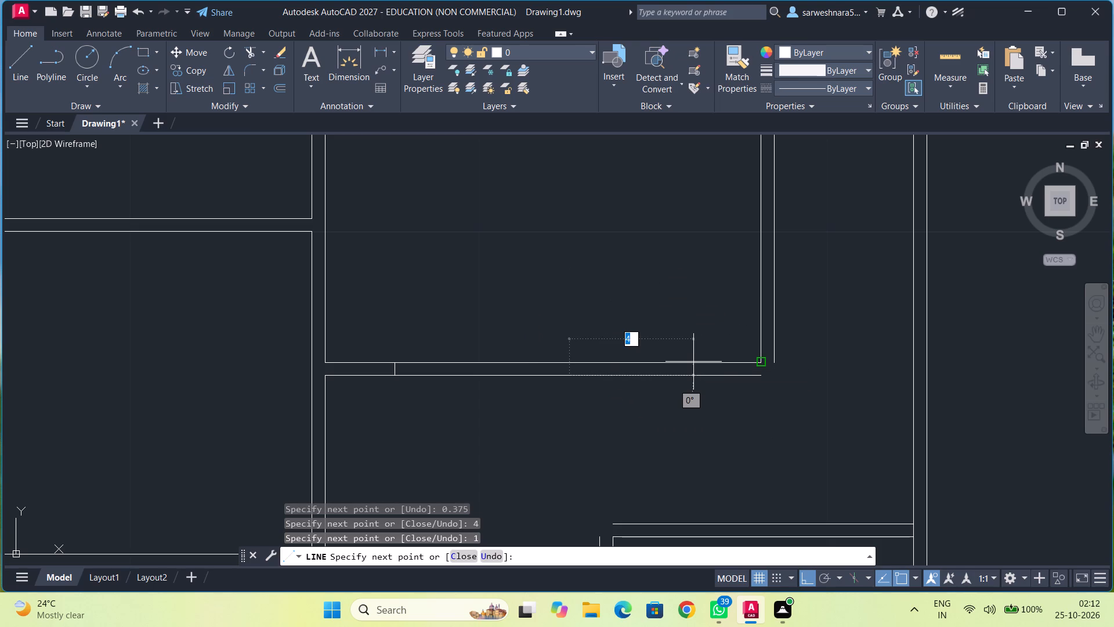
key("1")
key("Return")
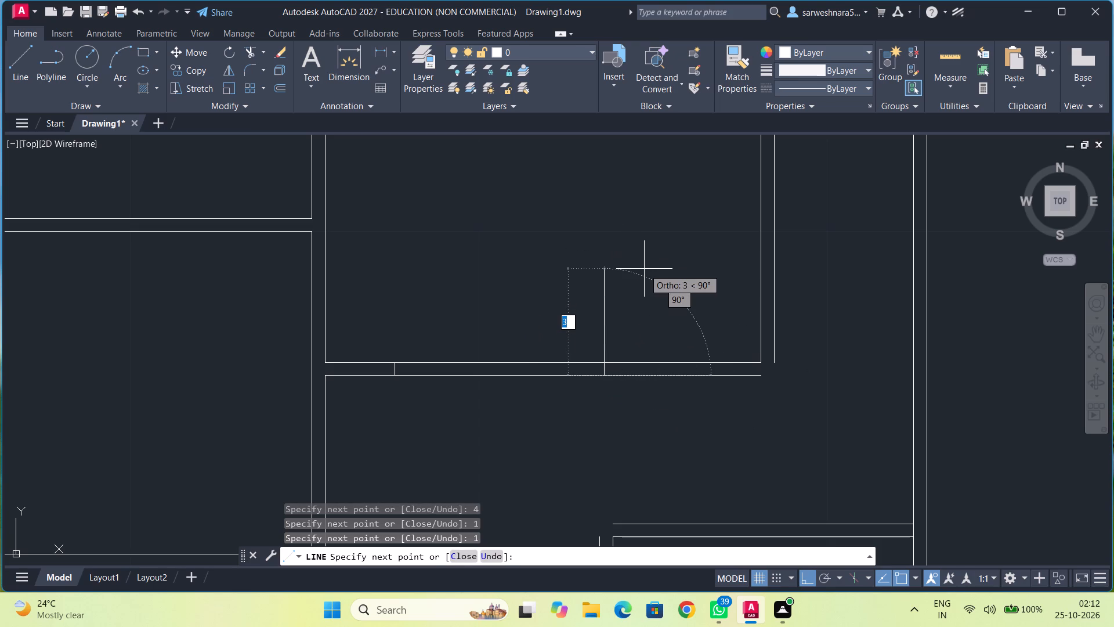
type("0.375")
key("Return")
key("Escape")
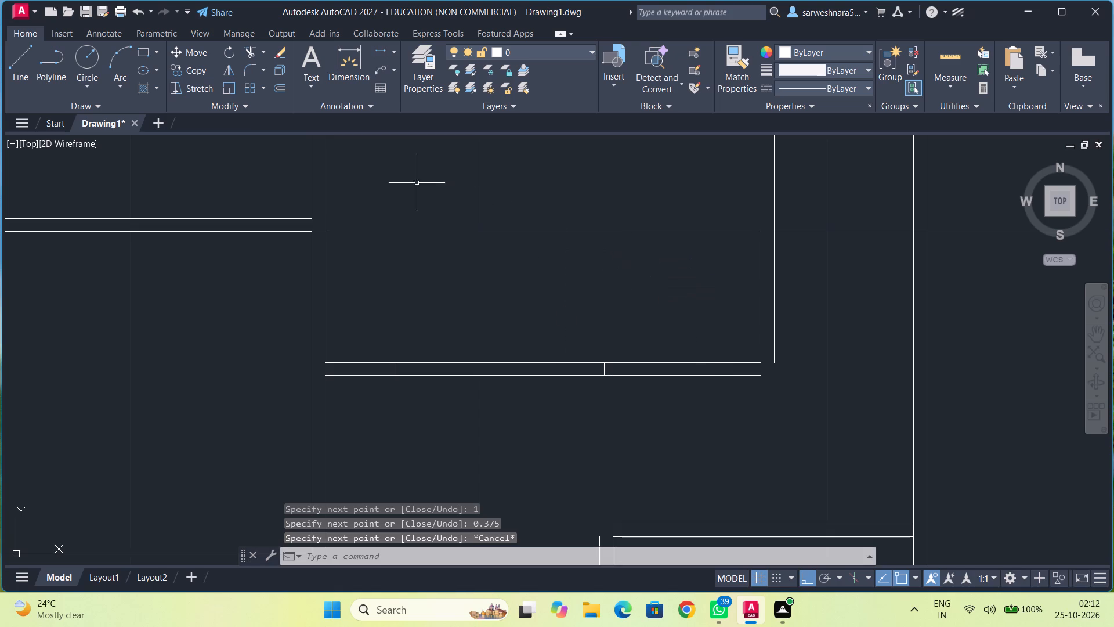
Draw a centre line between the midpoints of the two marks in that room's bottom wall.
left_click(27, 68)
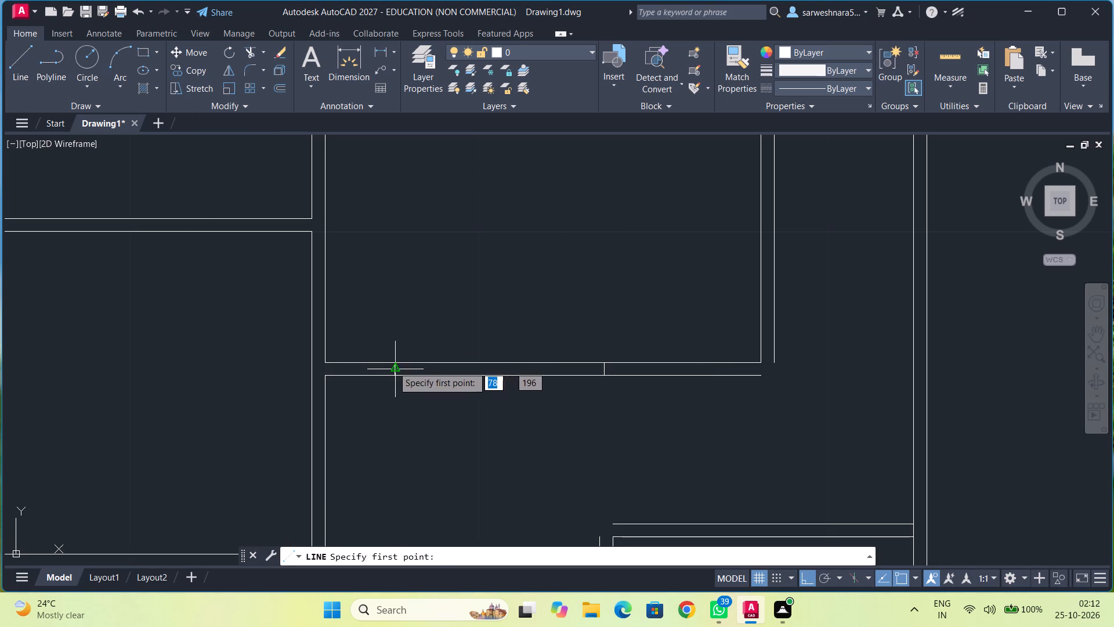
left_click(393, 366)
left_click(602, 369)
key("Escape")
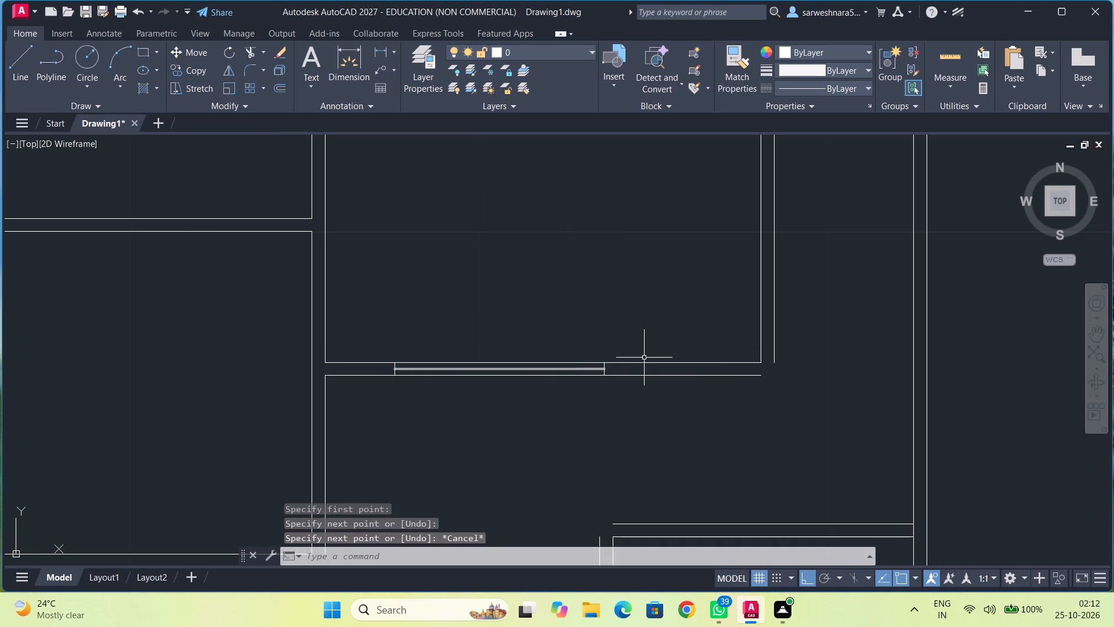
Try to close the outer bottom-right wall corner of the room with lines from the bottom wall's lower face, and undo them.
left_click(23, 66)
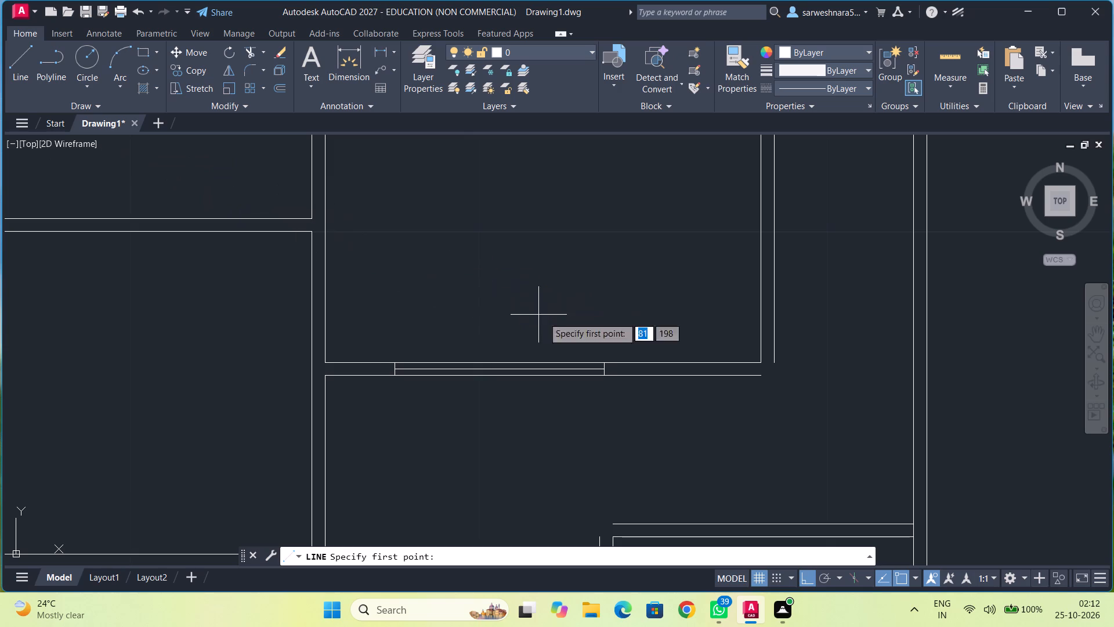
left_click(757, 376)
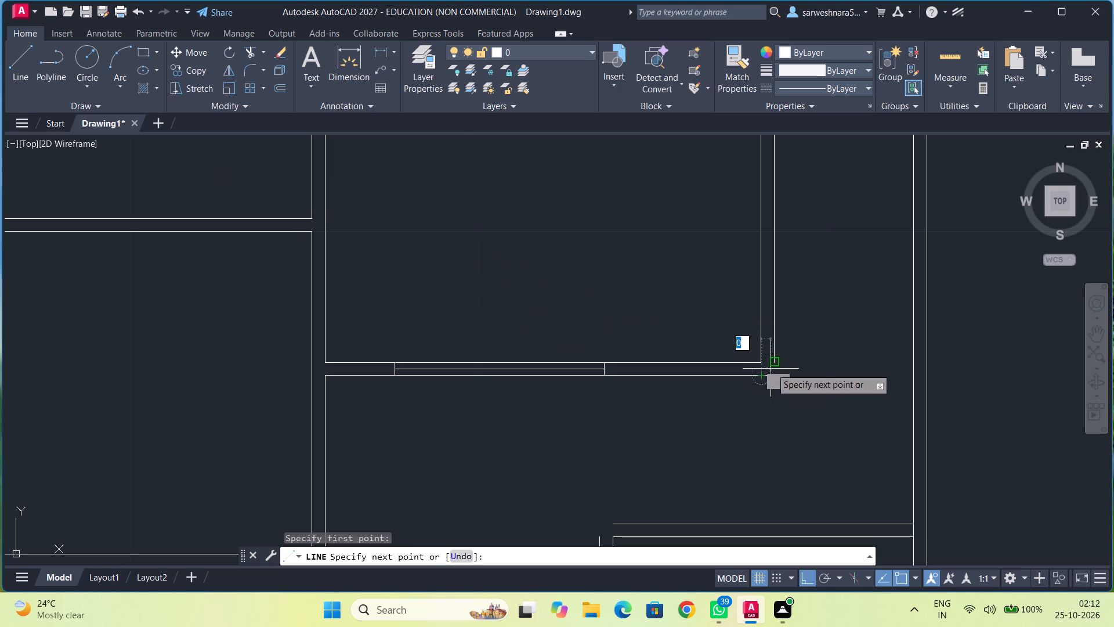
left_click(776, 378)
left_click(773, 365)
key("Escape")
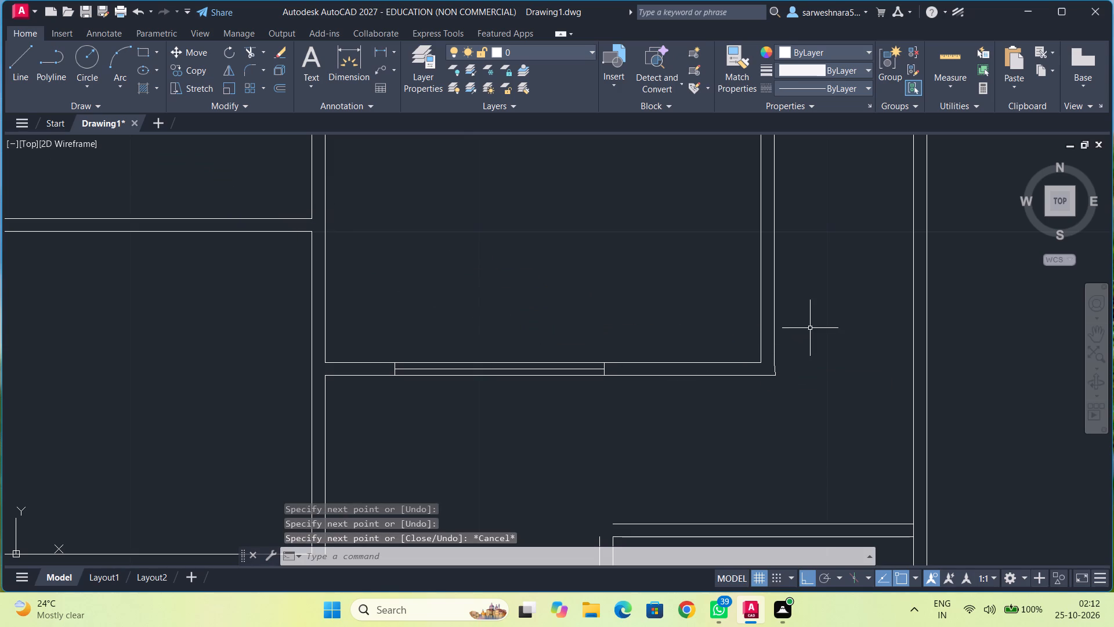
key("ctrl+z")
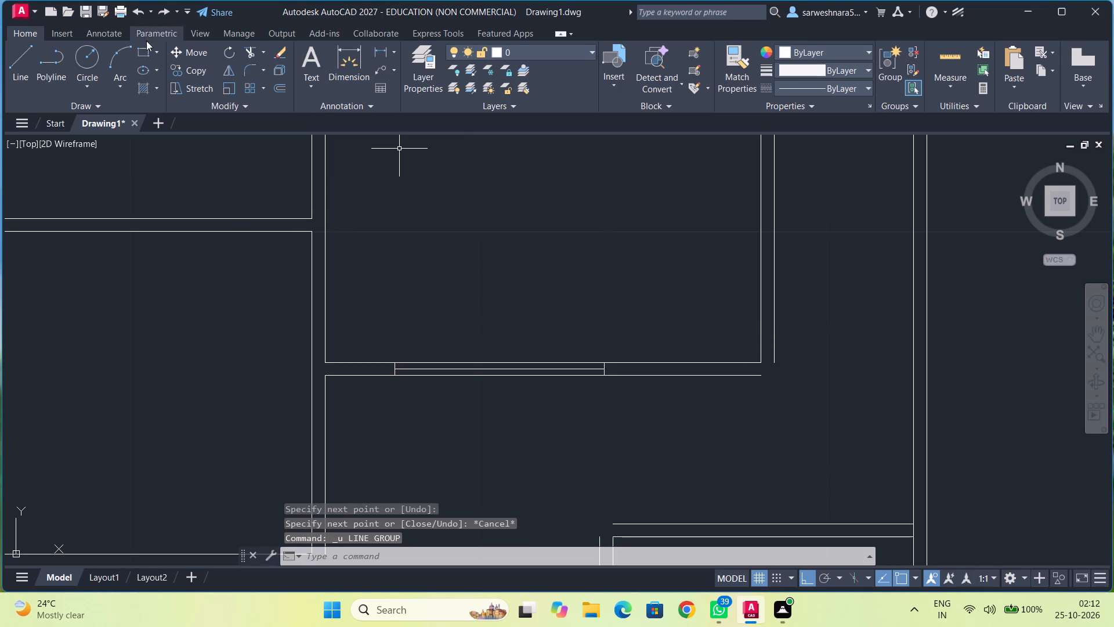
Close the room's outer bottom-right wall corner with lines from the right wall's outer face down and back to the bottom wall's lower face.
left_click(16, 66)
middle_click_drag(558, 275, 399, 254)
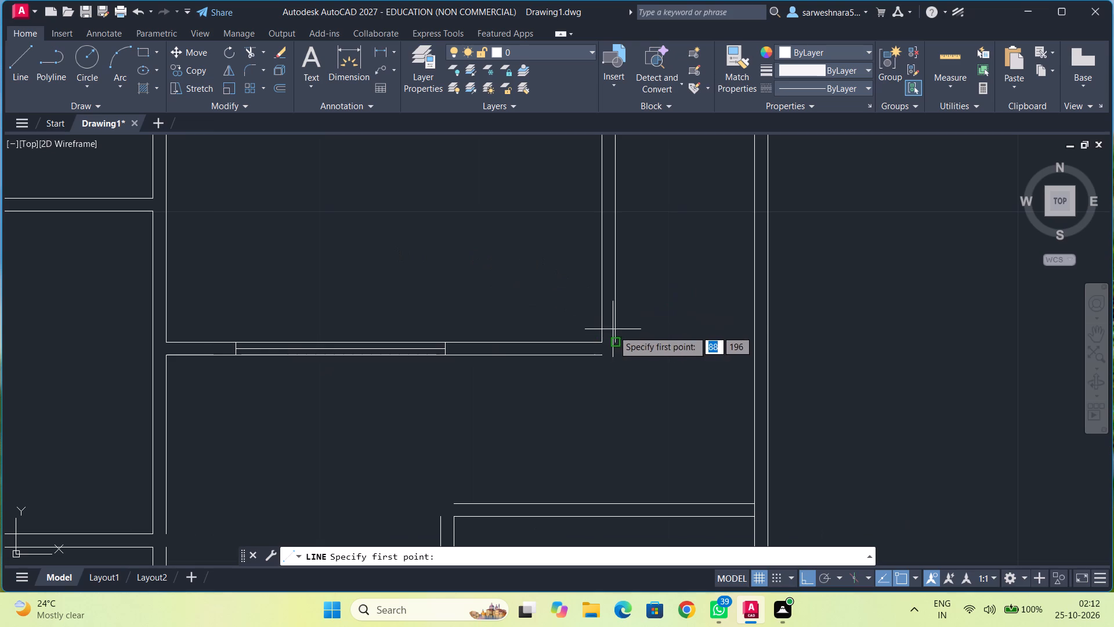
left_click(613, 338)
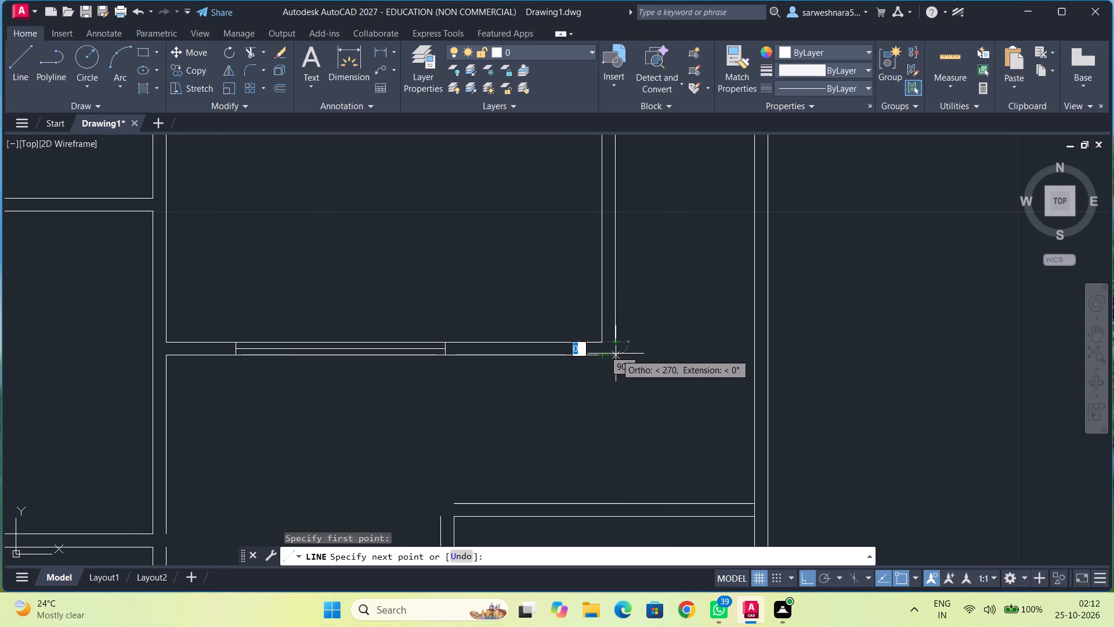
left_click(616, 354)
left_click(599, 355)
key("Escape")
From the room's inner bottom-right corner, draw connected lines to the right wall's inner midpoint, 0.5 further up, and 0.375 right across the wall.
middle_click_drag(654, 313, 631, 395)
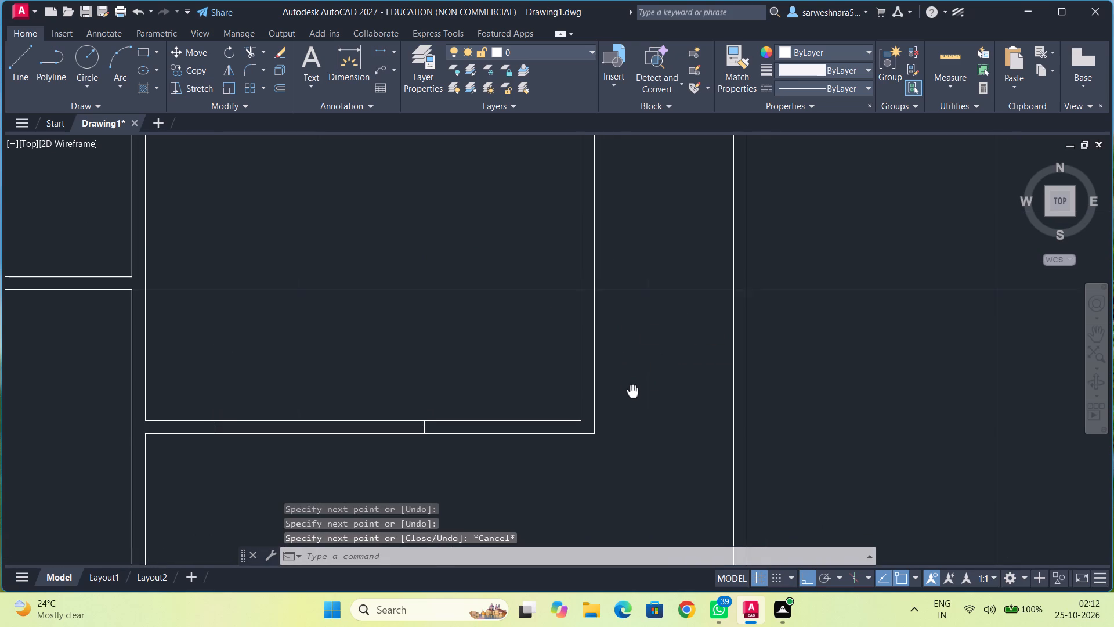
scroll(628, 337, "down", 1)
middle_click_drag(628, 337, 595, 339)
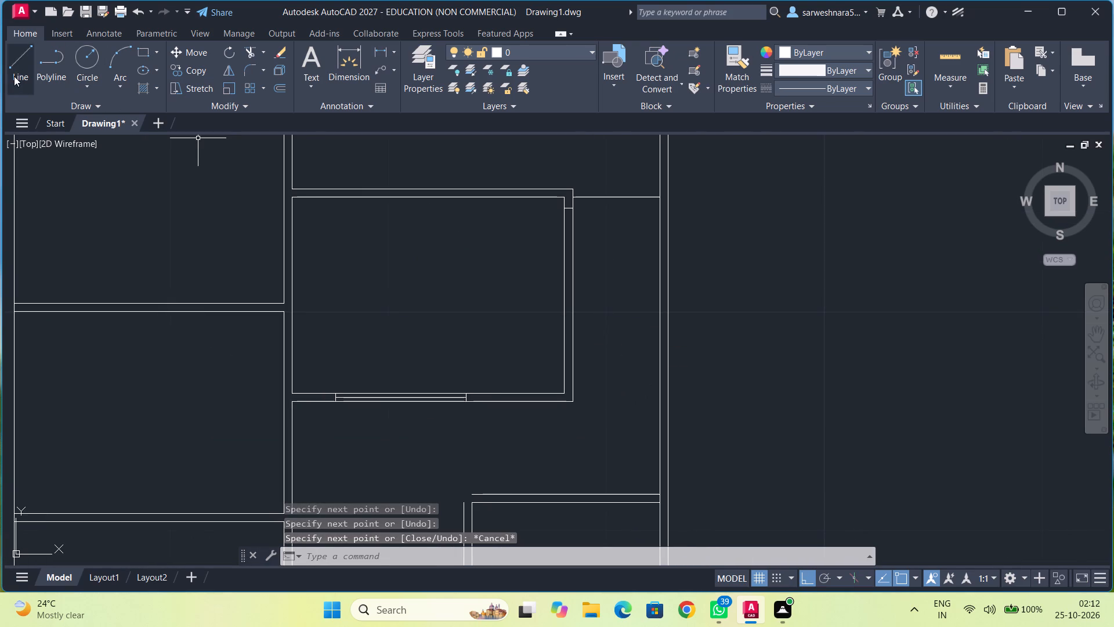
left_click(14, 76)
middle_click_drag(514, 352, 453, 341)
scroll(453, 341, "up", 1)
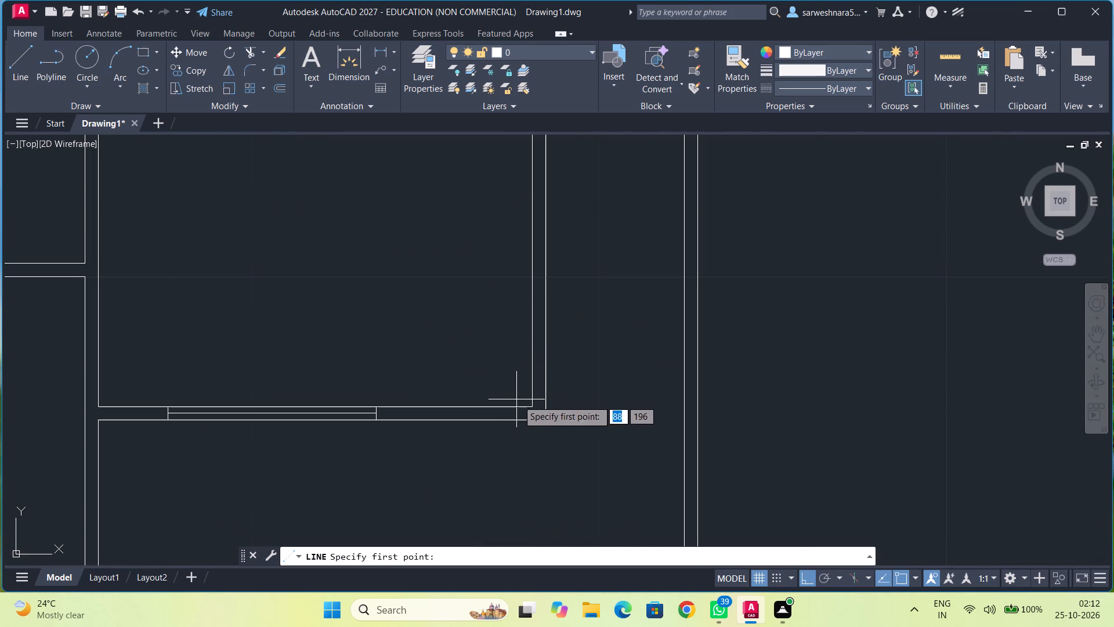
left_click(532, 406)
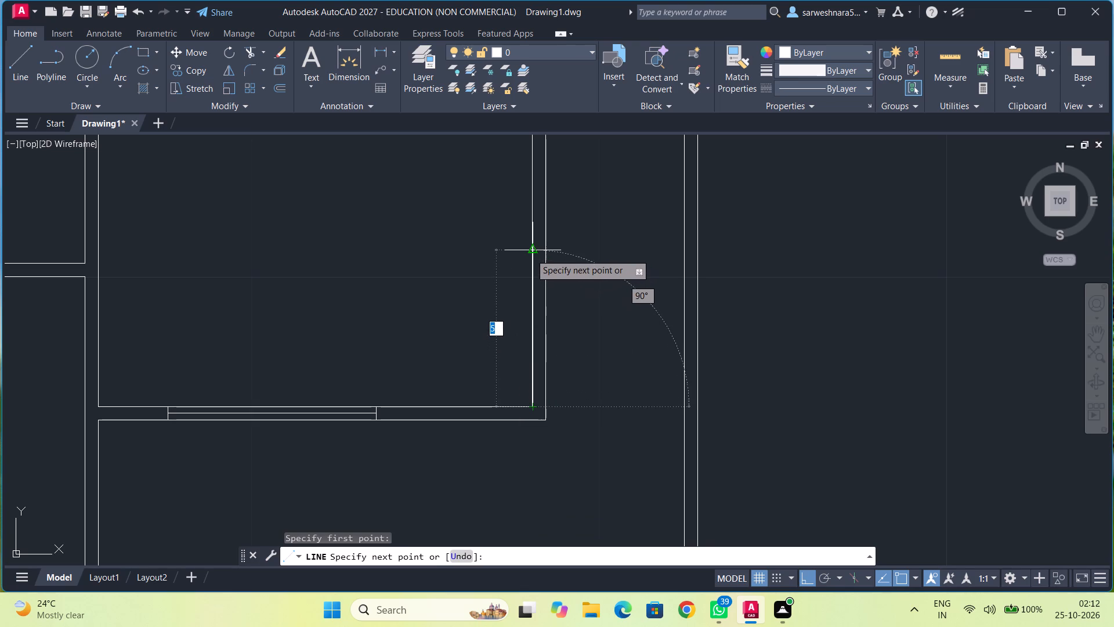
middle_click_drag(530, 253, 539, 340)
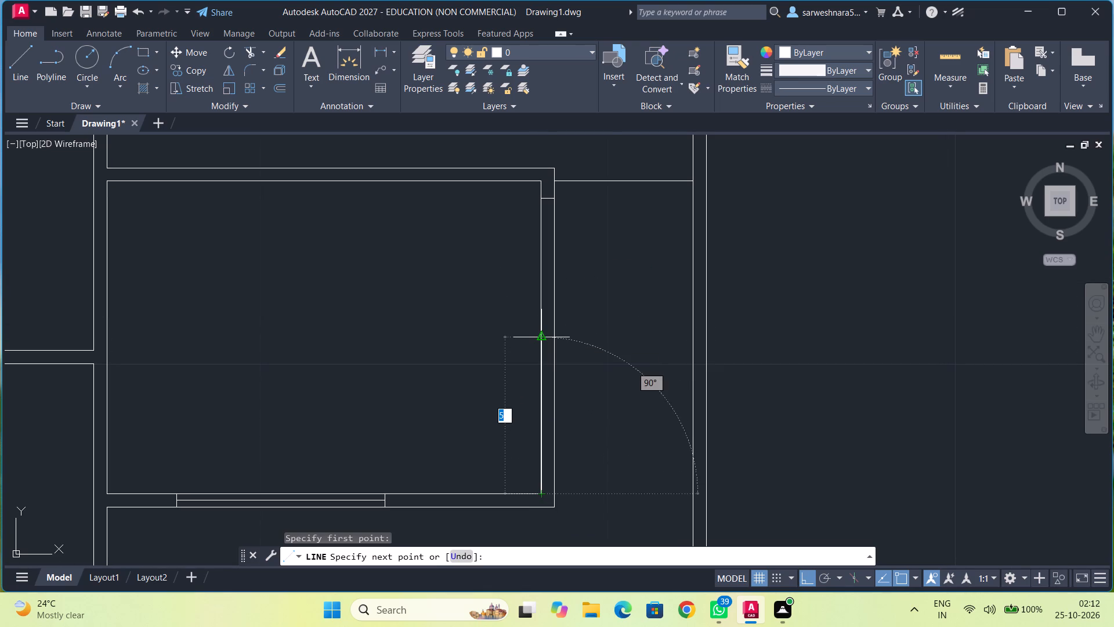
left_click(539, 336)
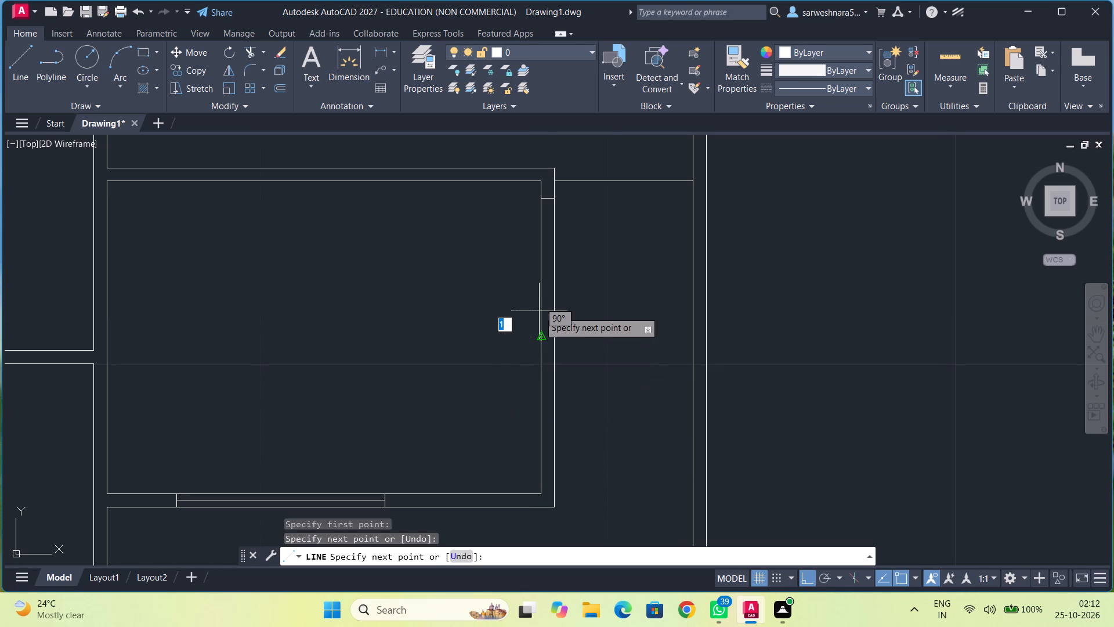
type("0.1")
key("BackSpace")
key("5")
key("Return")
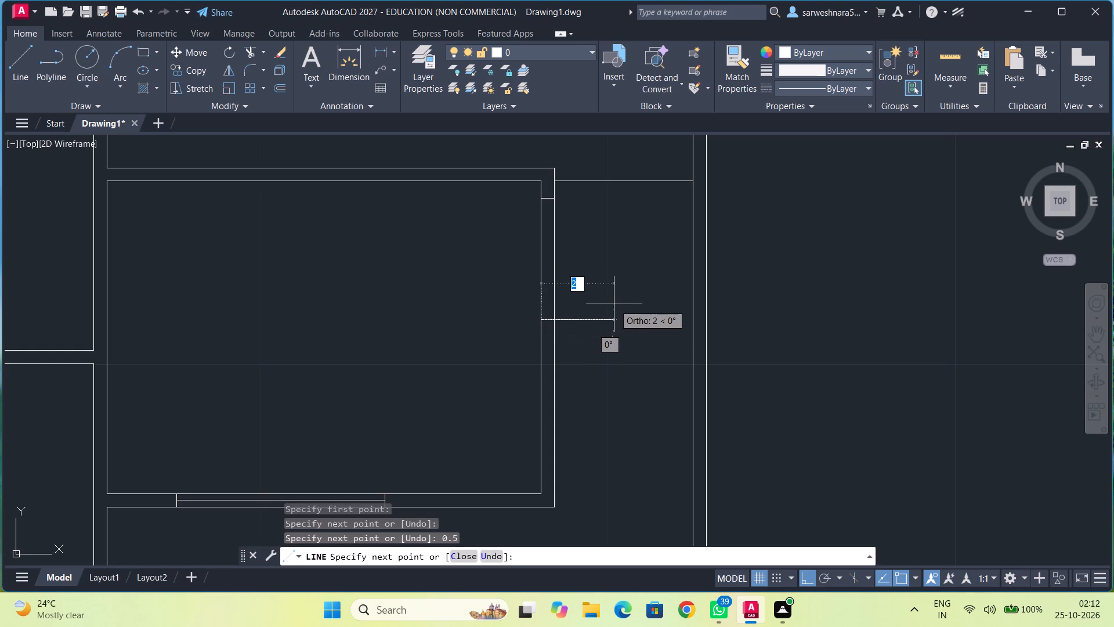
type("0.375")
key("Return")
key("Escape")
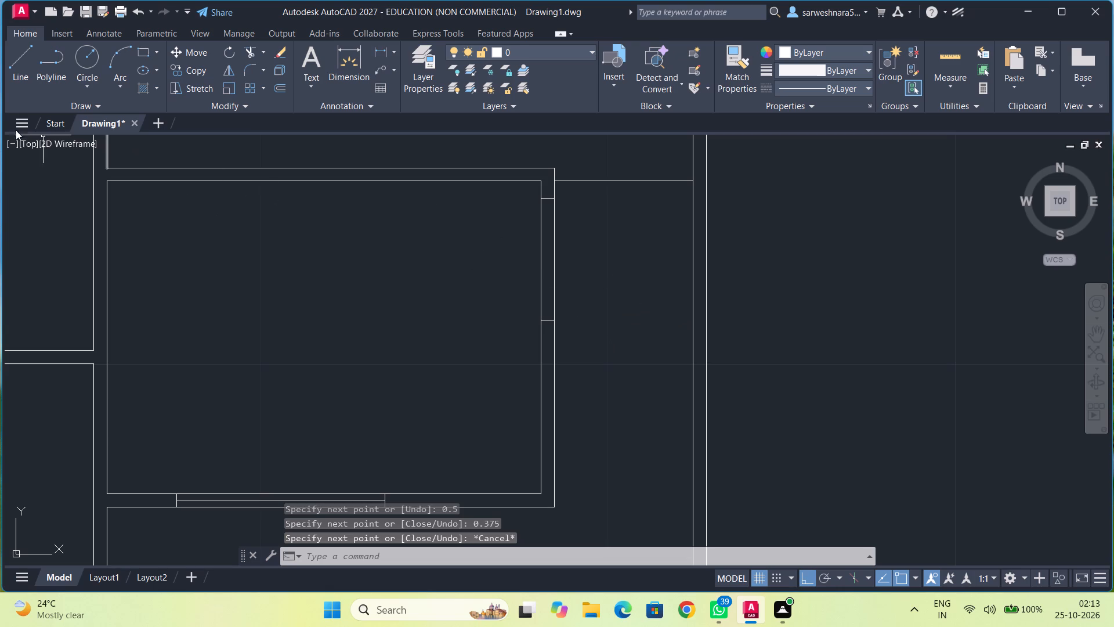
From the same inner bottom-right corner, draw connected lines 0.5 up and 0.375 right across the right wall.
left_click(21, 71)
left_click(542, 497)
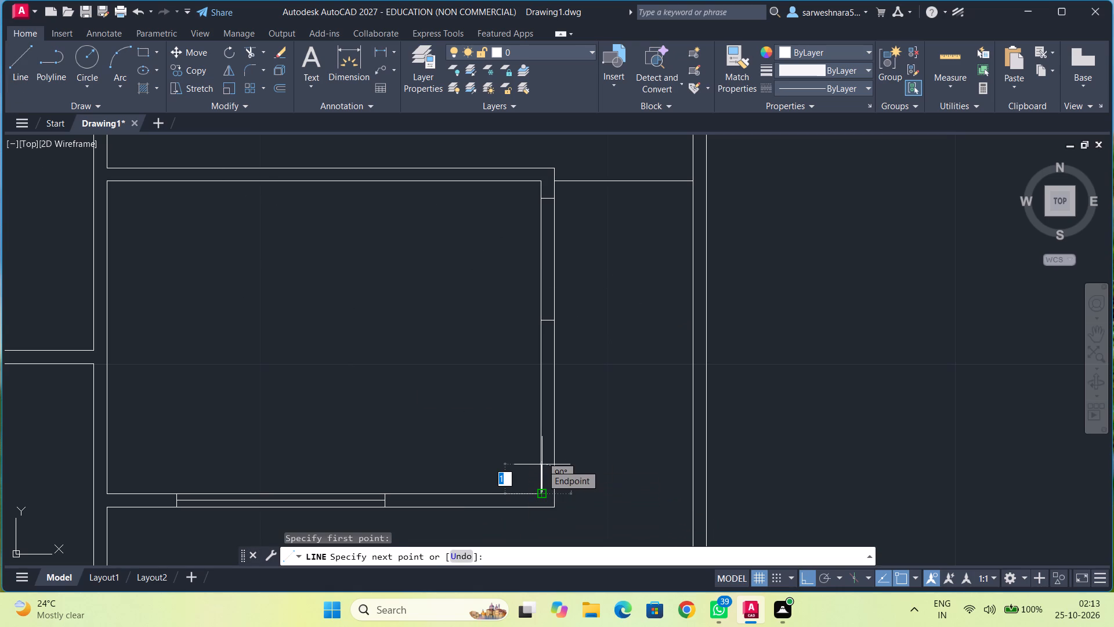
type("0.5")
key("Return")
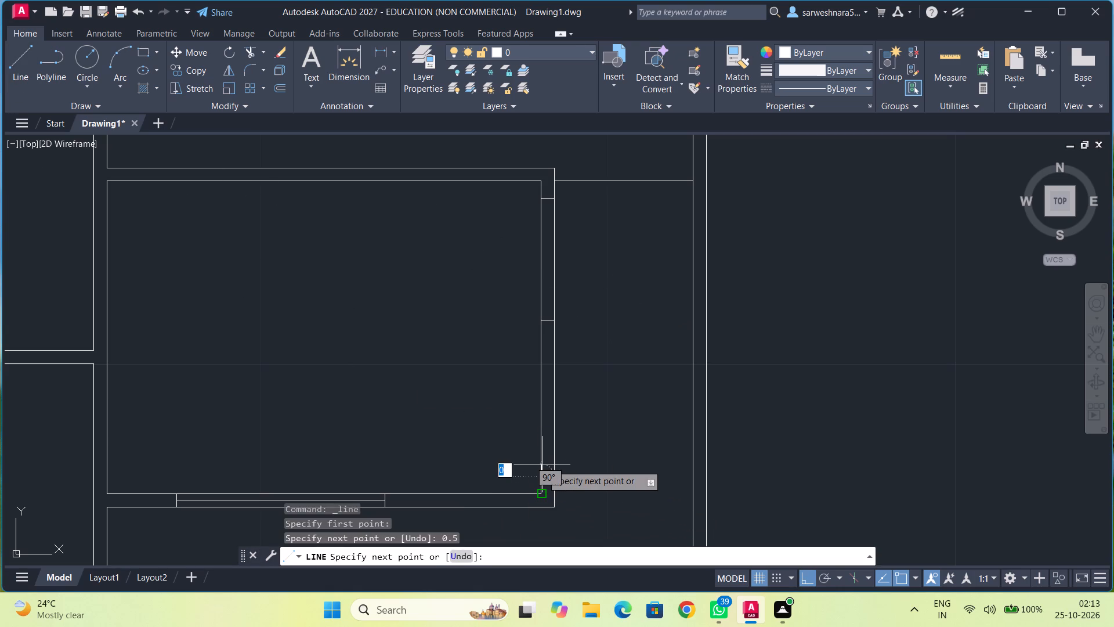
type("0.375")
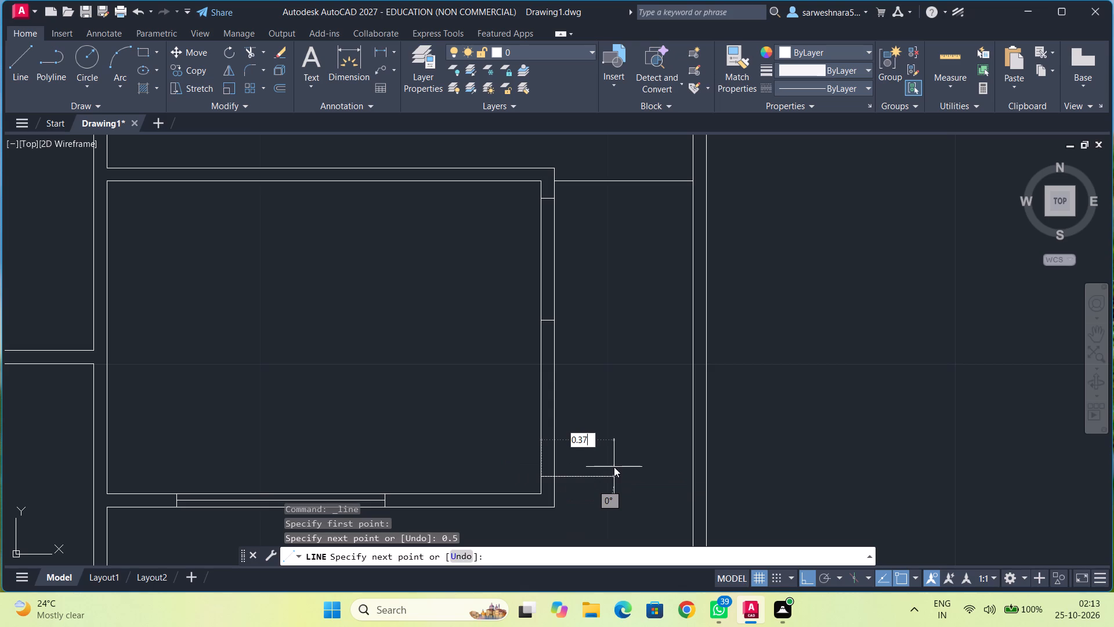
key("Return")
key("Escape")
Draw a centre line between the midpoints of the two marks in the room's right wall.
middle_click_drag(587, 355, 585, 388)
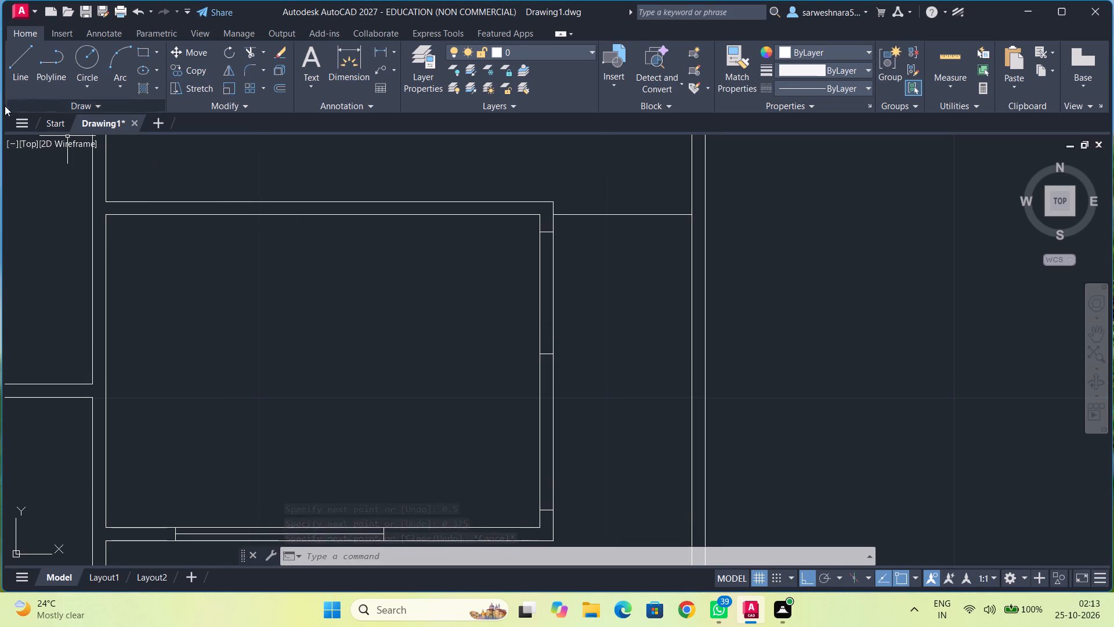
left_click(27, 75)
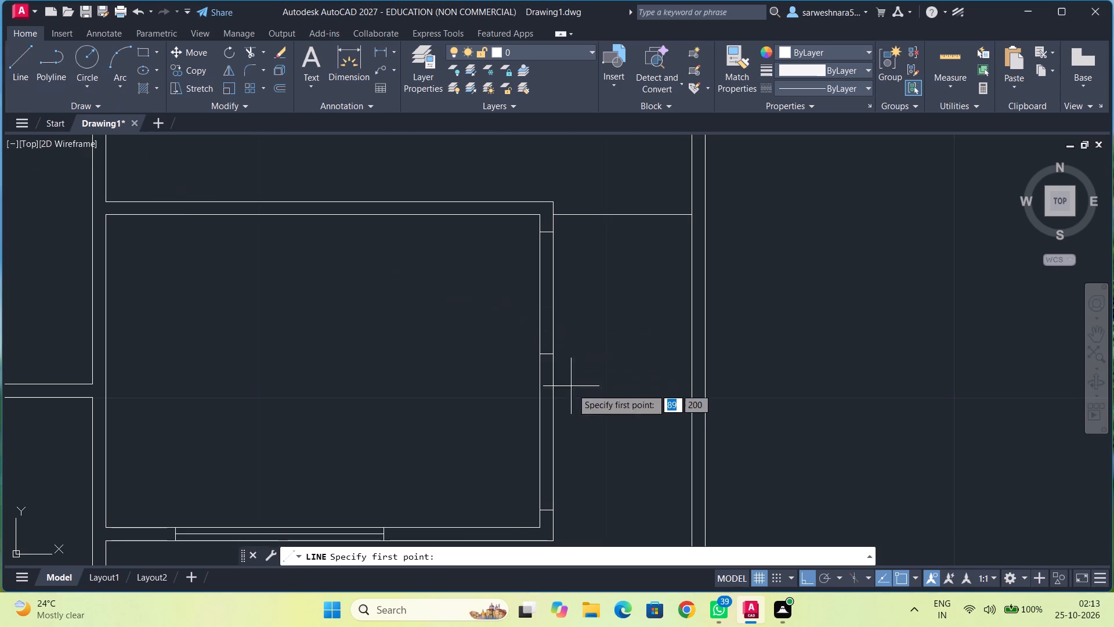
middle_click_drag(572, 401, 577, 365)
left_click(551, 319)
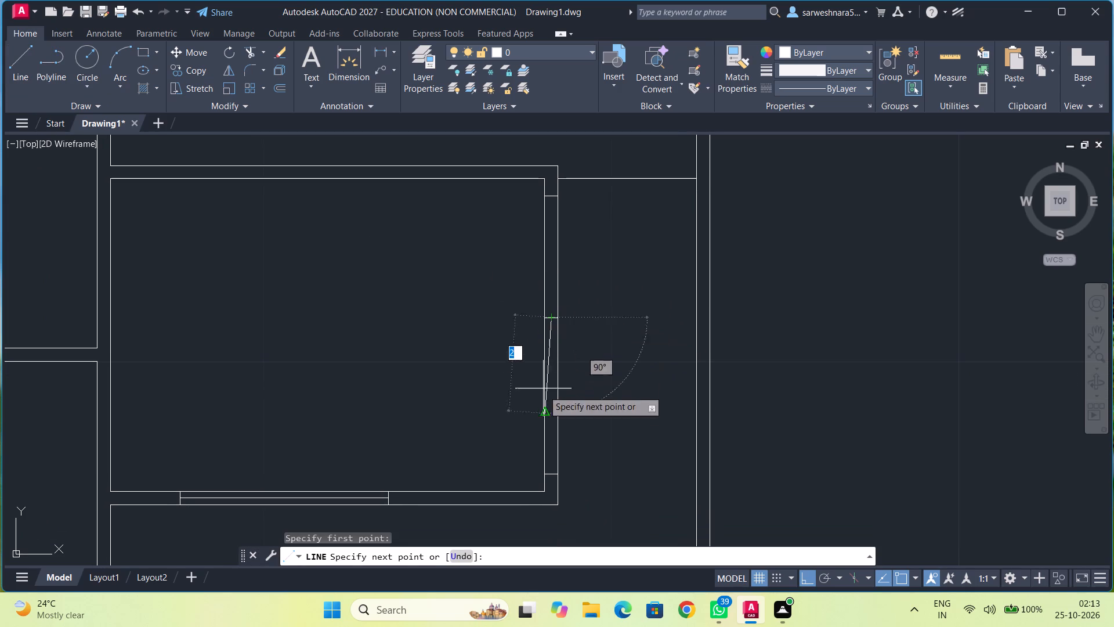
left_click(551, 476)
key("Escape")
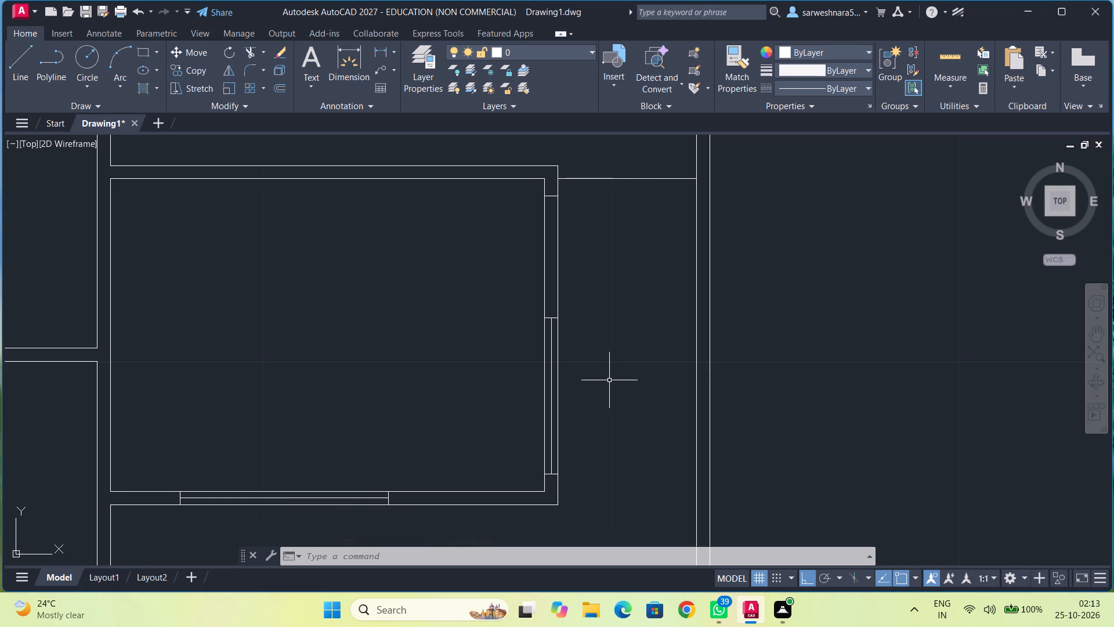
From the inner end of the window's upper mark in the right wall, draw connected lines 0.5 up and 0.375 right across the wall.
left_click(23, 74)
left_click(544, 318)
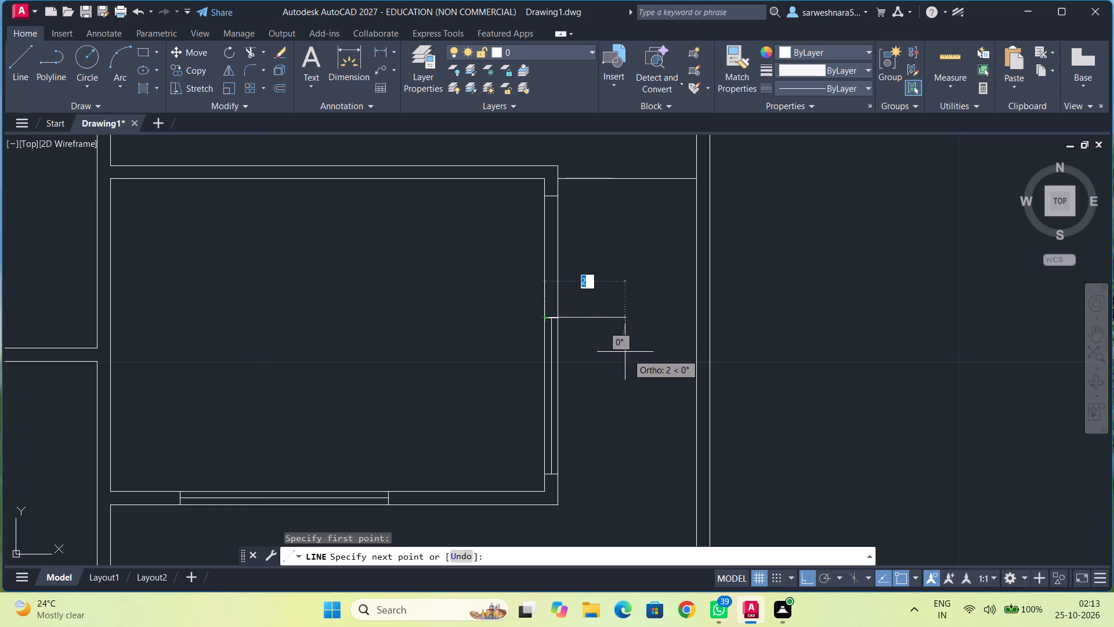
key("0")
key("period")
key("5")
key("Return")
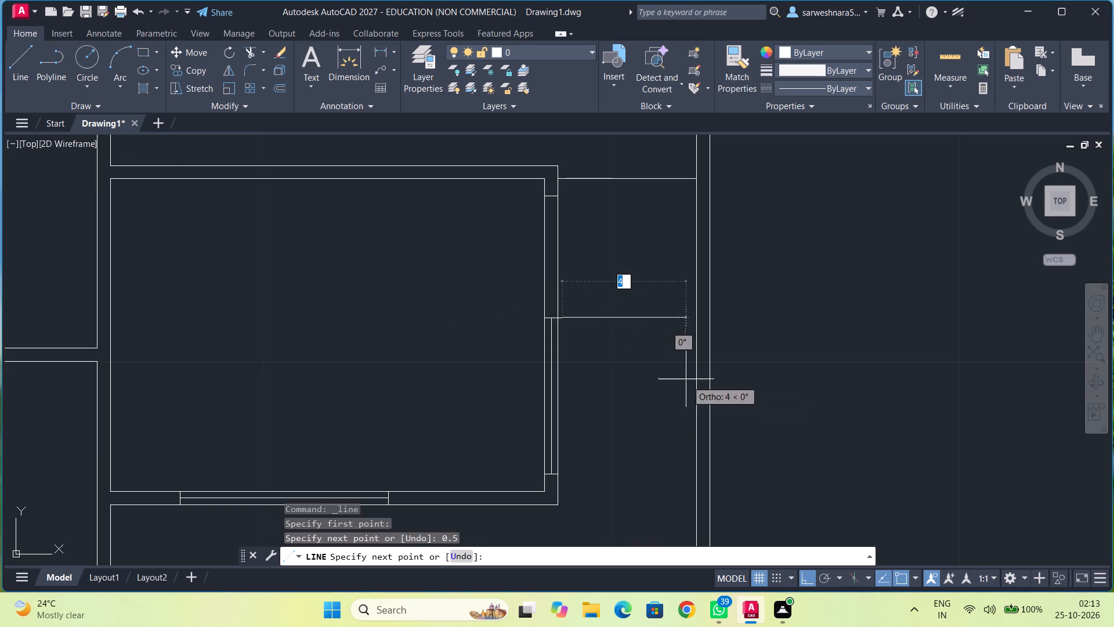
key("ctrl+z")
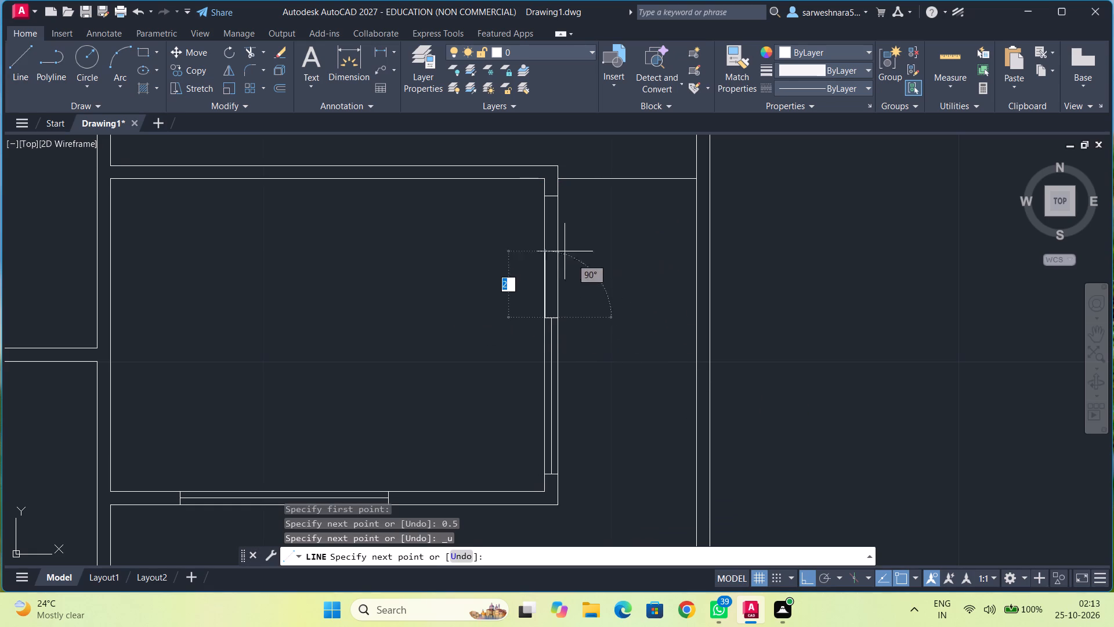
type("0.5")
key("Return")
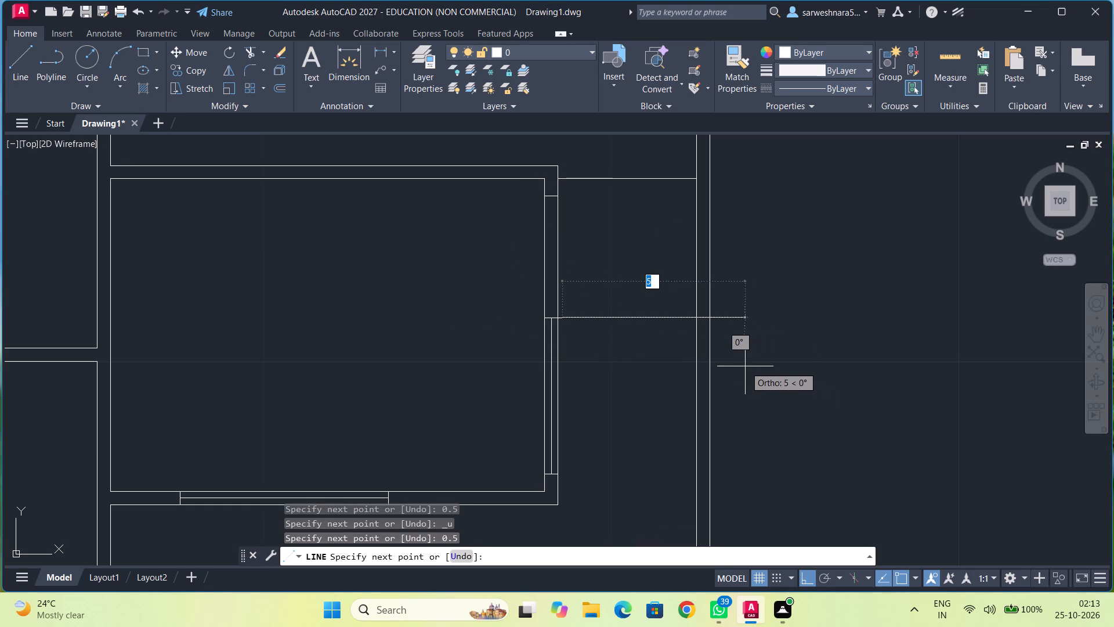
key("ctrl+z")
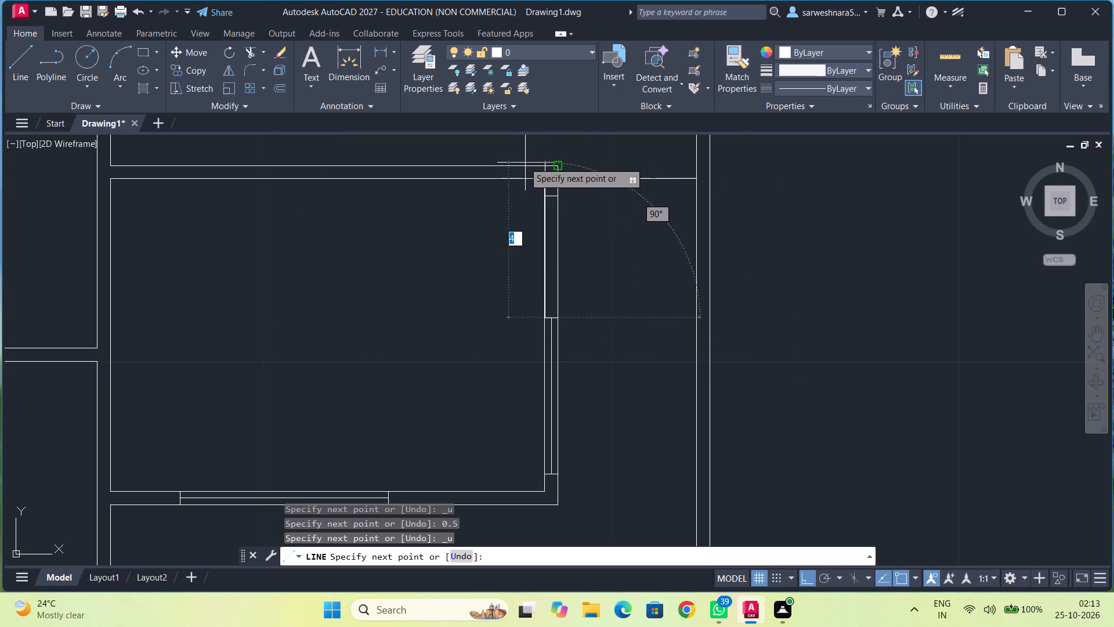
type("0.5")
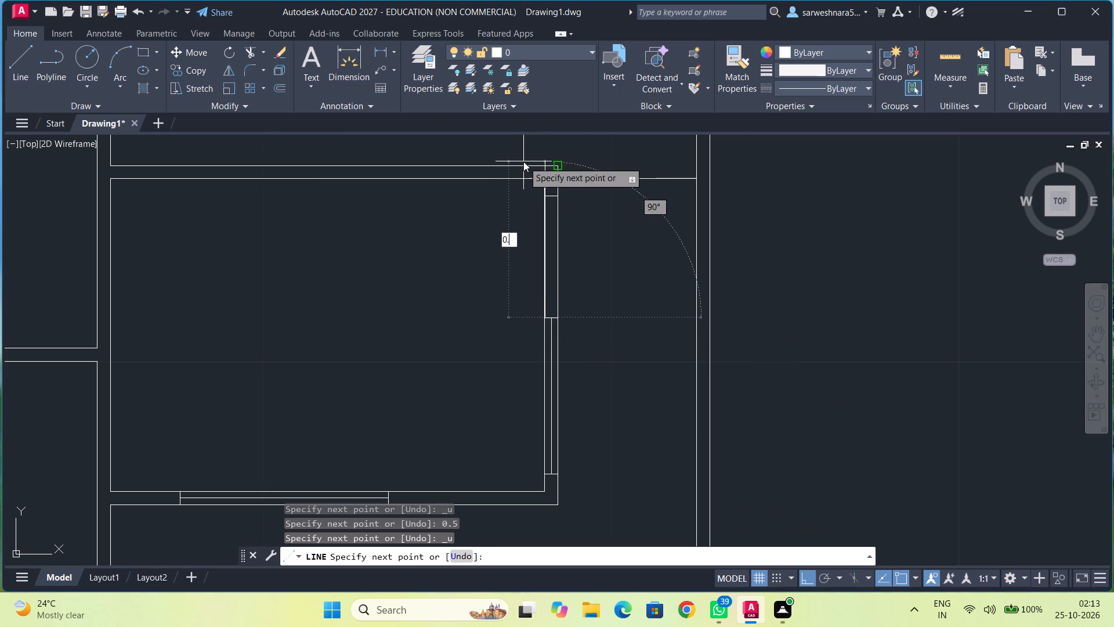
key("Return")
type("0.375")
key("Return")
key("Escape")
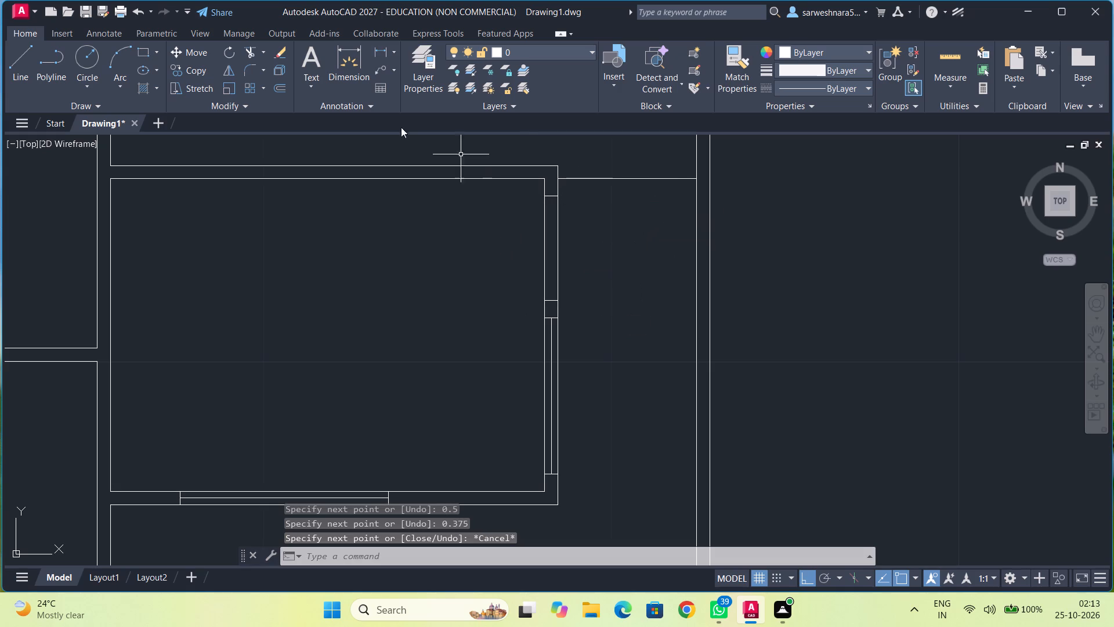
Trim the right wall's inner line between the new mark and the mark near the room's top corner.
left_click(253, 52)
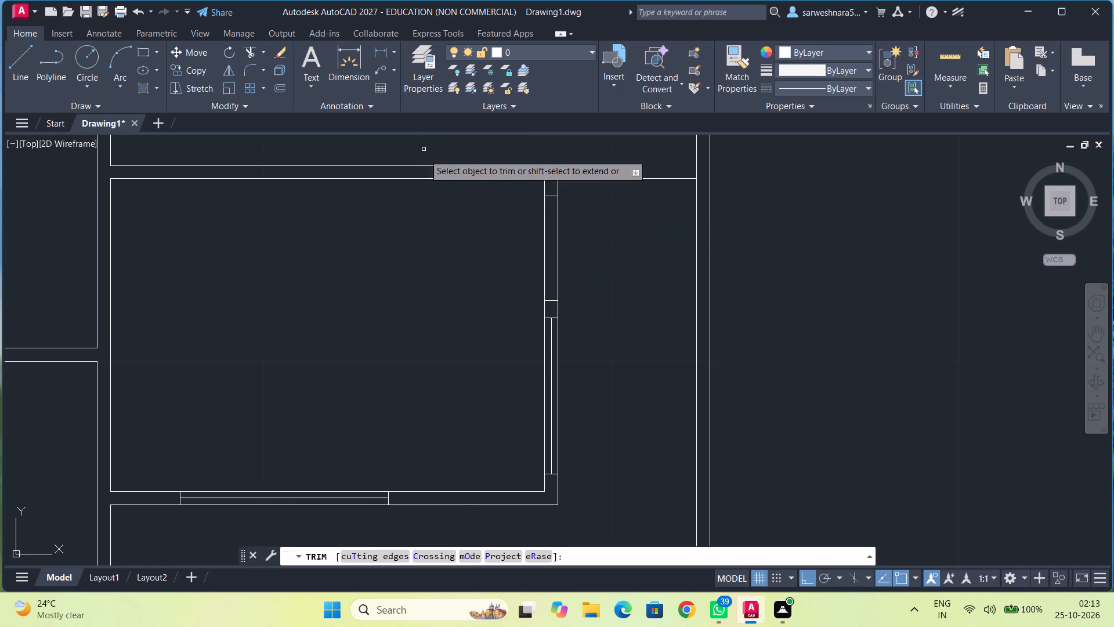
left_click(545, 237)
Draw a short line closing the gap in the central vertical wall's right line, opposite the lower left room's top wall.
scroll(617, 243, "down", 1)
middle_click_drag(621, 250, 616, 227)
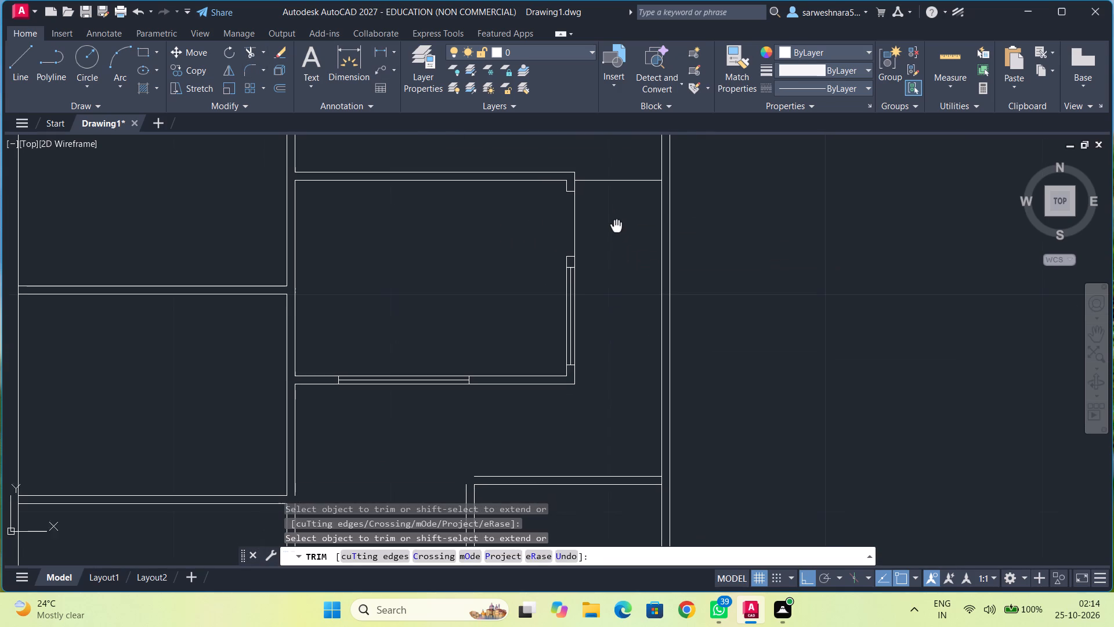
middle_click_drag(599, 351, 613, 290)
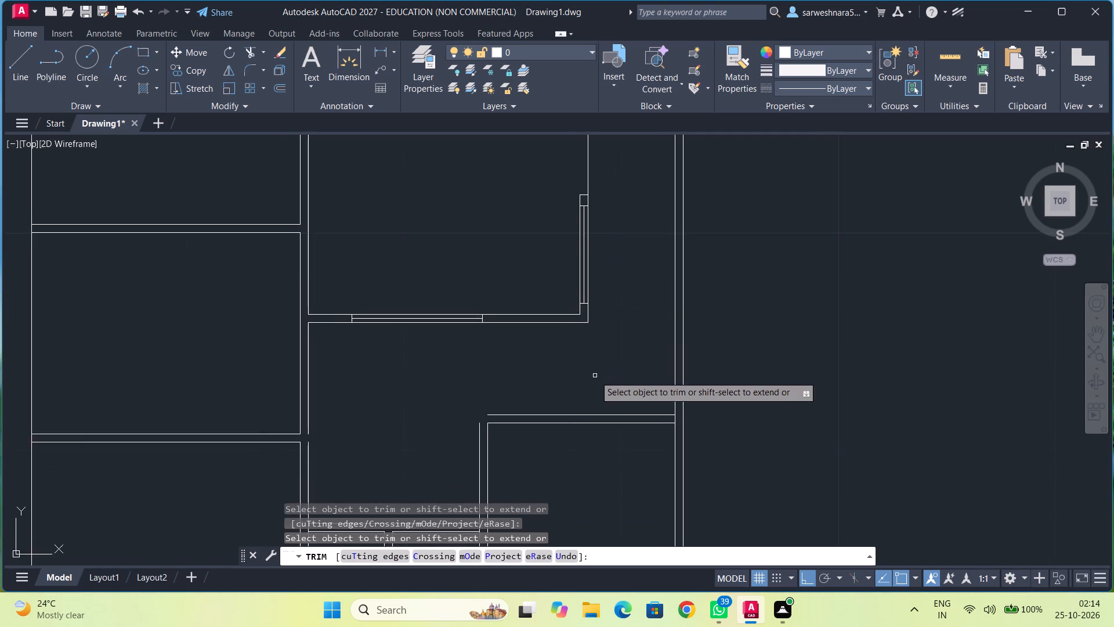
middle_click_drag(595, 372, 602, 352)
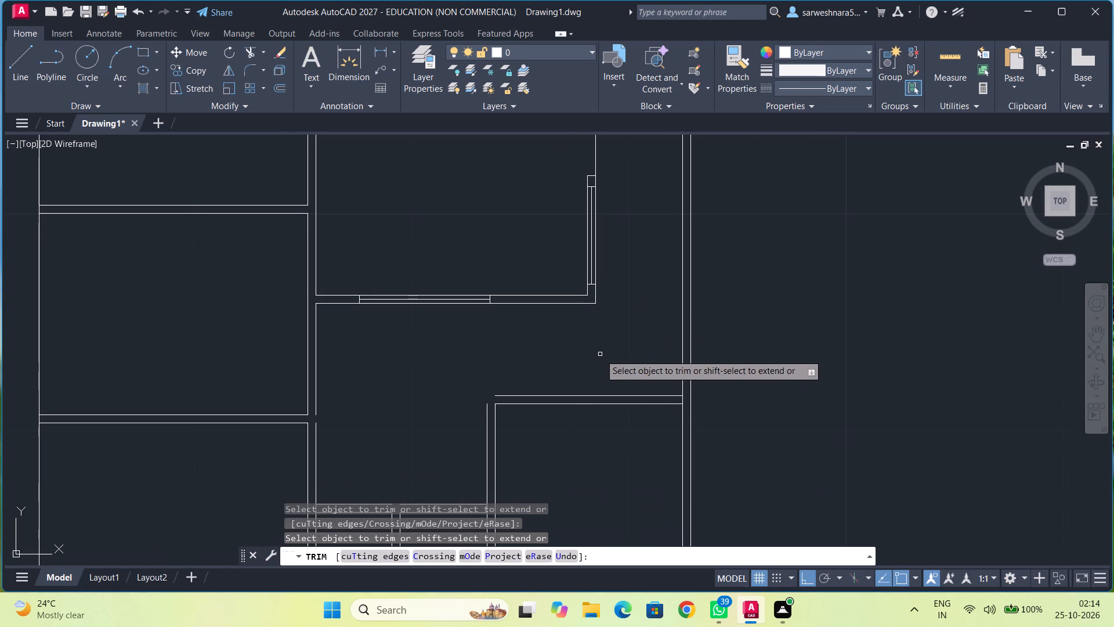
middle_click_drag(598, 356, 605, 315)
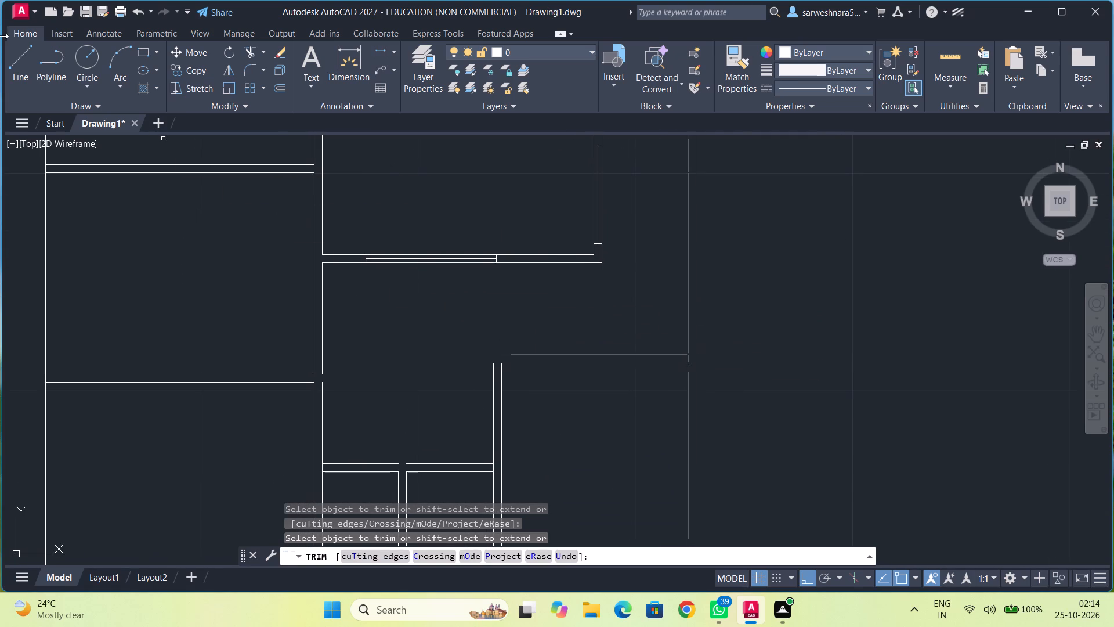
left_click(23, 65)
left_click(324, 373)
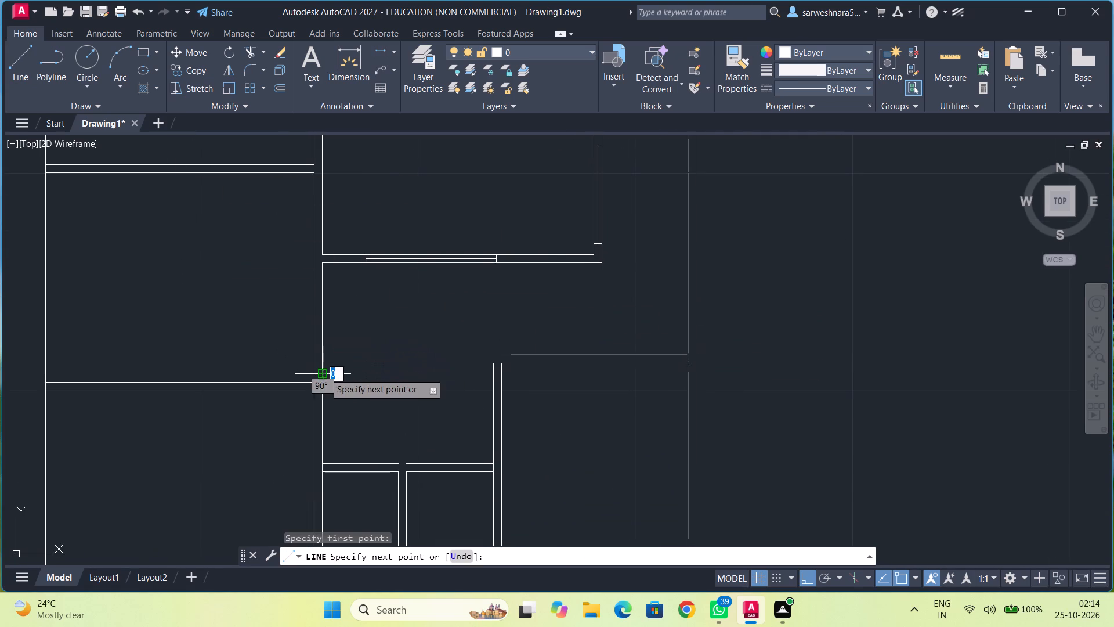
left_click(323, 384)
key("Escape")
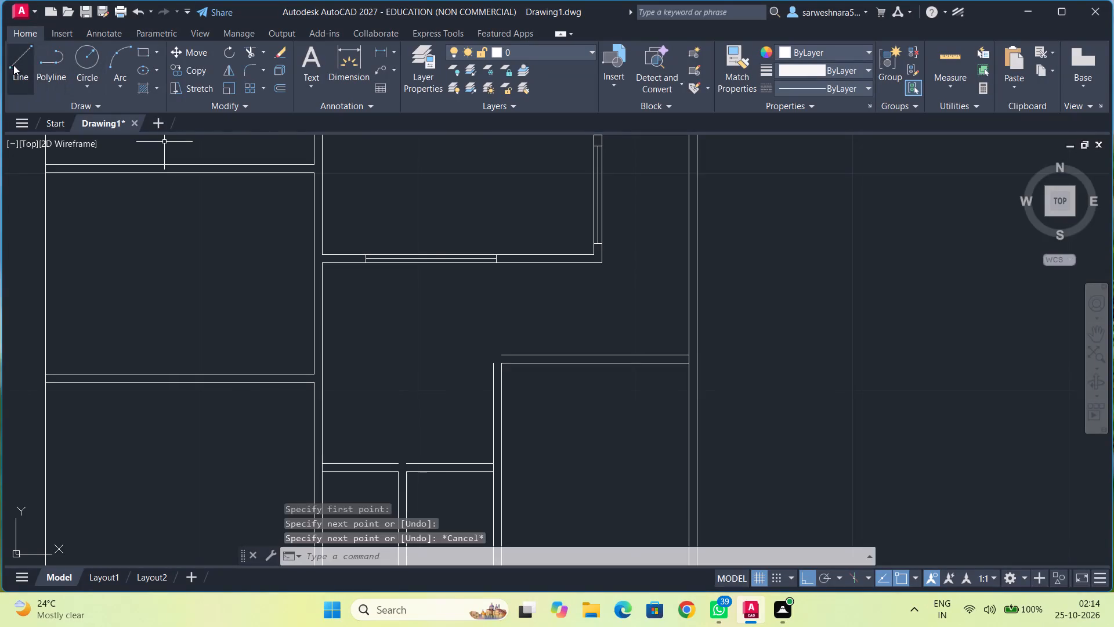
Close the outer top-left corner of the lower right room with two connected lines joining its top and left outer wall lines.
left_click(13, 65)
left_click(504, 354)
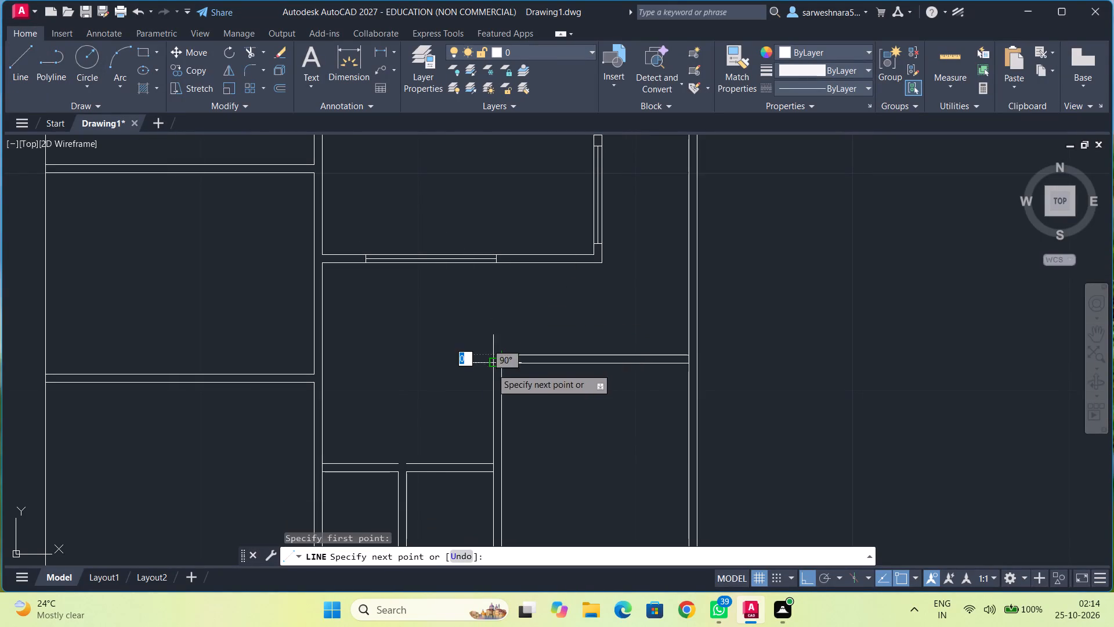
left_click(494, 356)
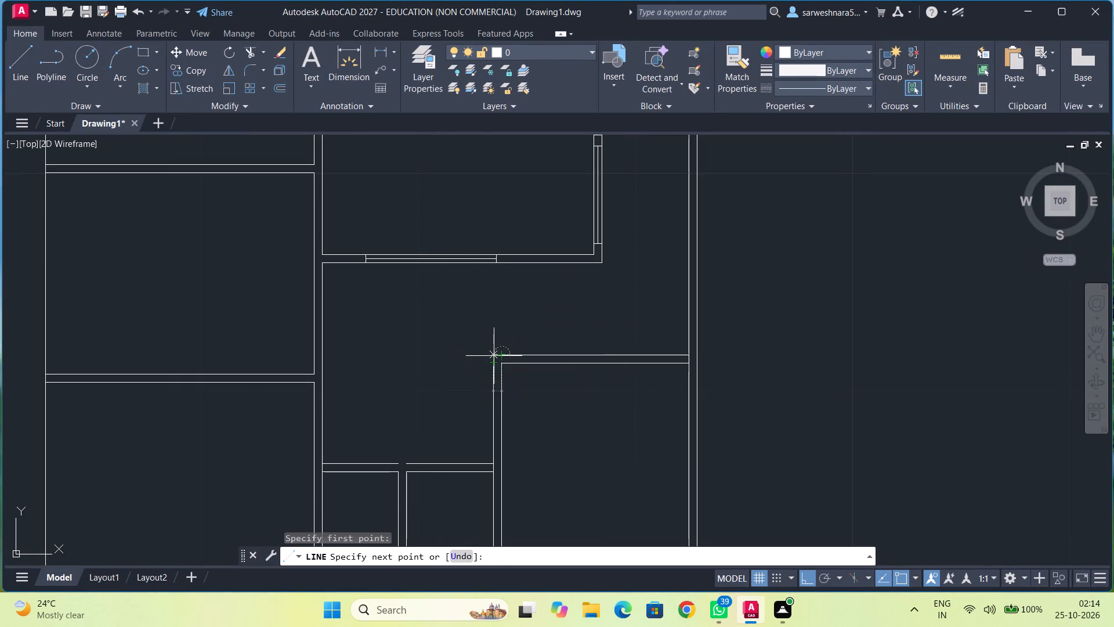
left_click(494, 368)
key("Escape")
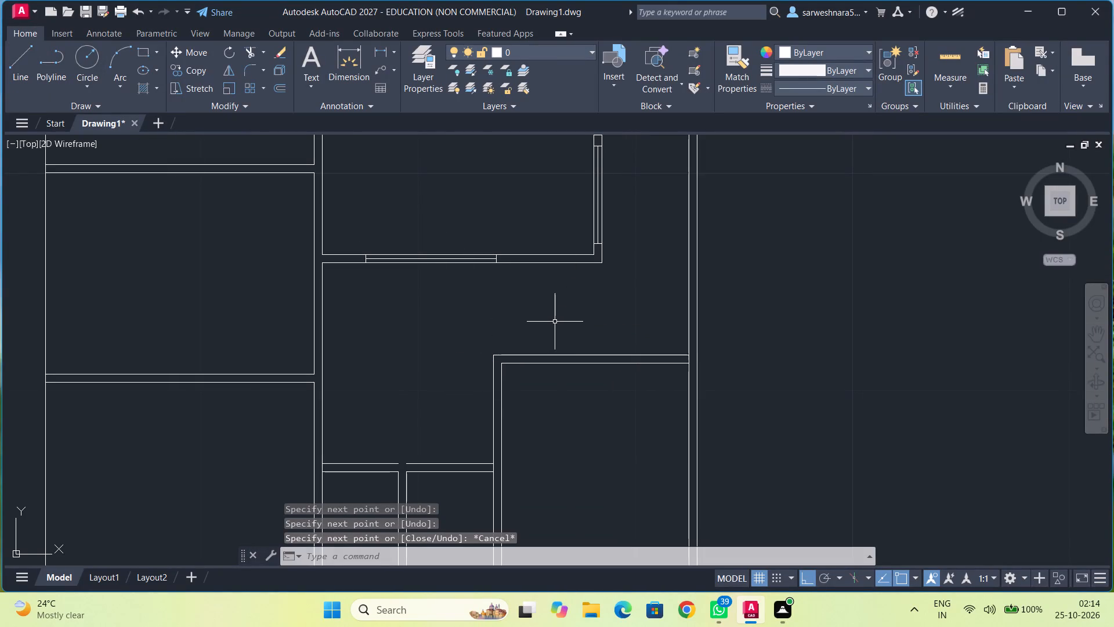
From the lower right room's inner top-left corner, draw connected lines 0.5 right and 0.375 up across the top wall.
left_click(22, 67)
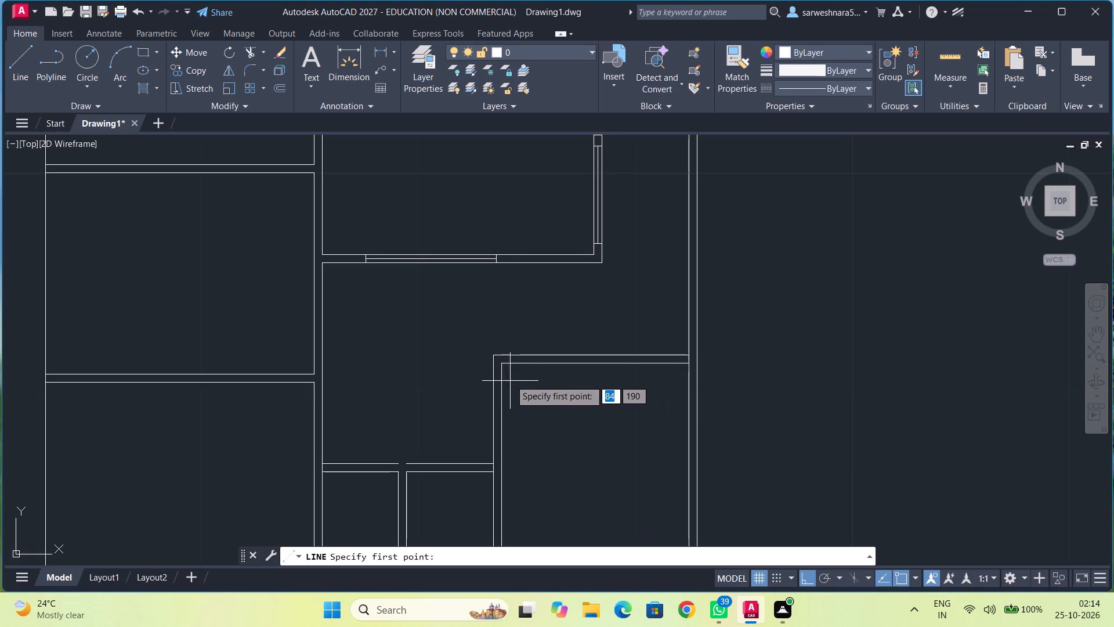
left_click(502, 363)
type("0.5")
key("Return")
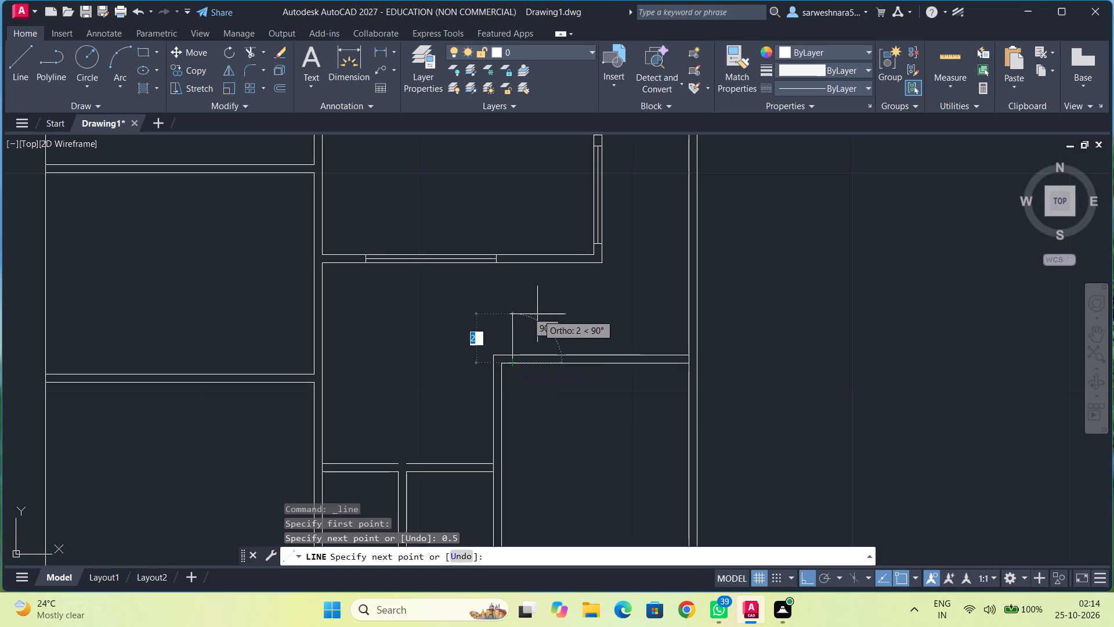
type("0.375")
key("Return")
key("Escape")
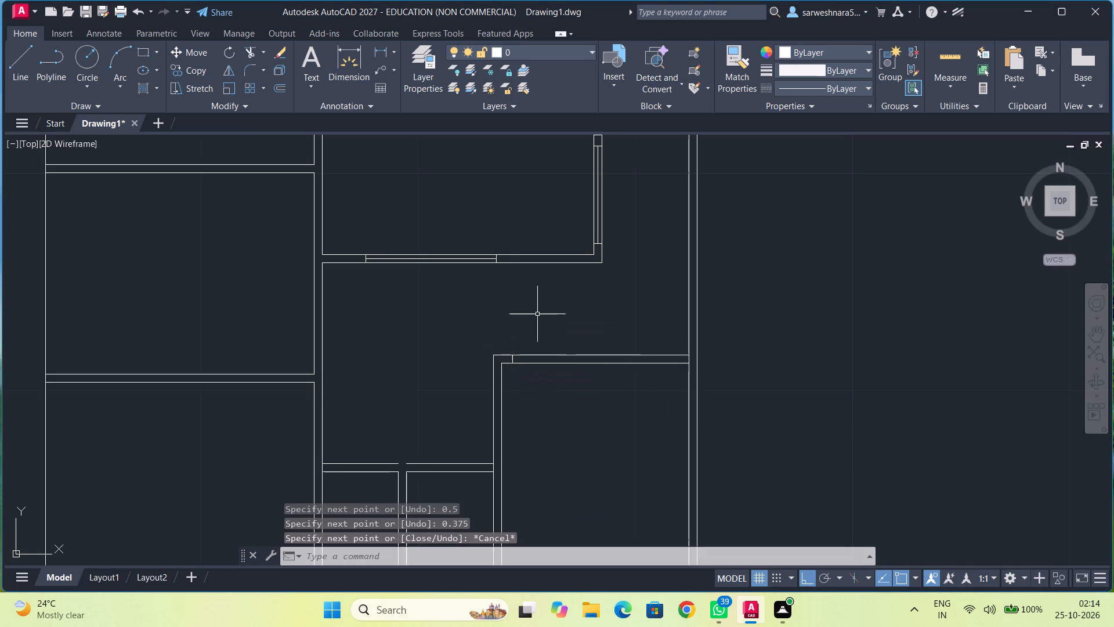
Draw connected lines along the room's upper wall line from the right wall to its midpoint, 0.5 further left, and 0.375 down across the wall.
left_click(16, 62)
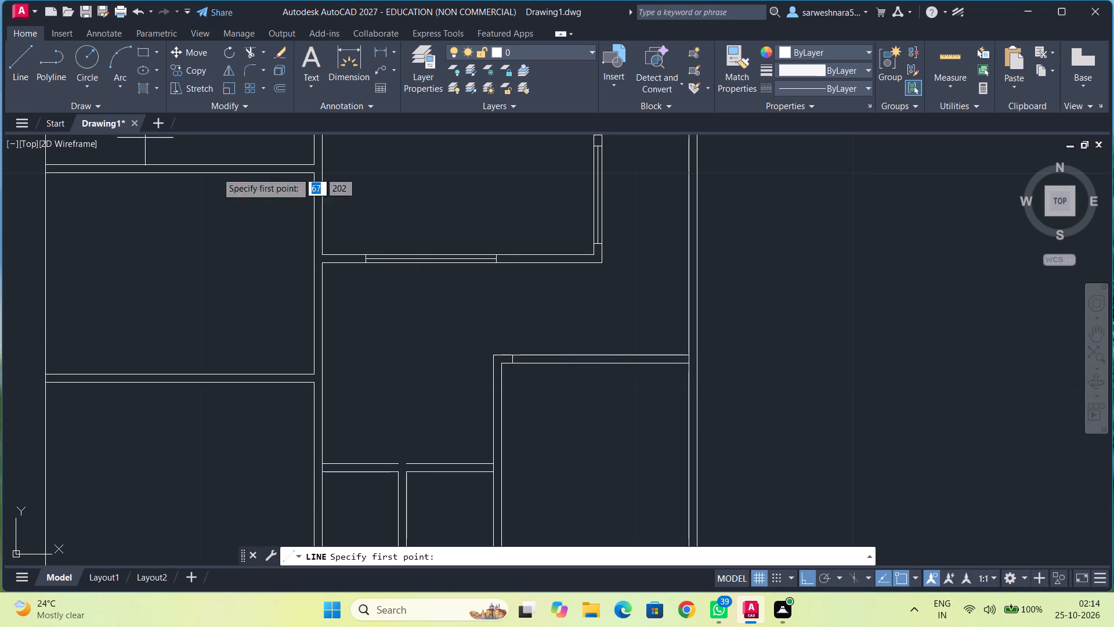
left_click(689, 353)
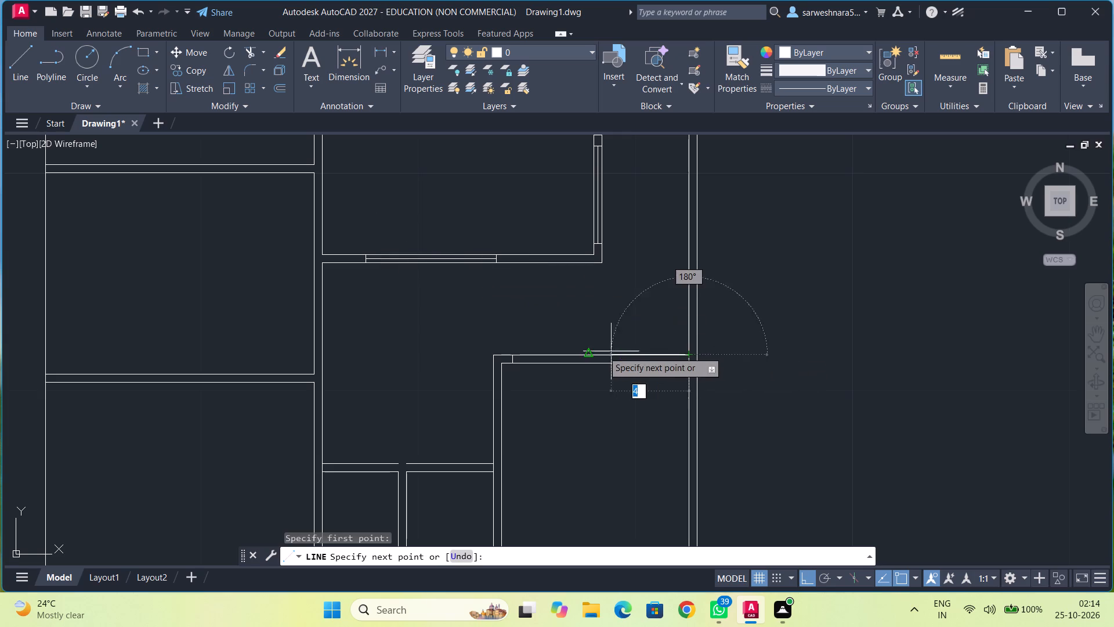
left_click(585, 354)
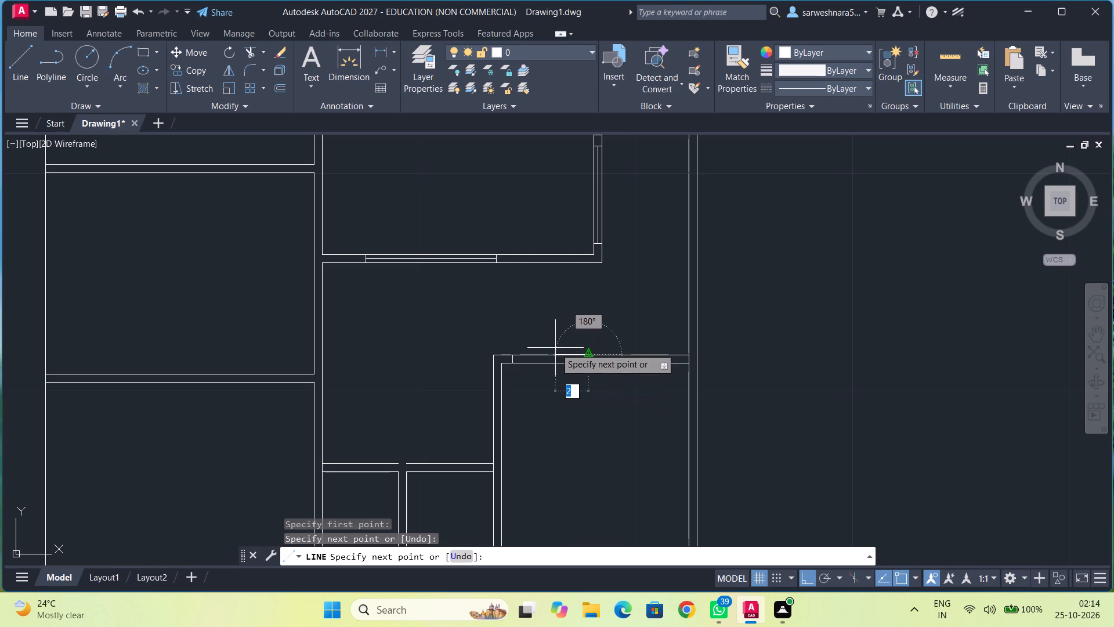
type("0.5")
key("Return")
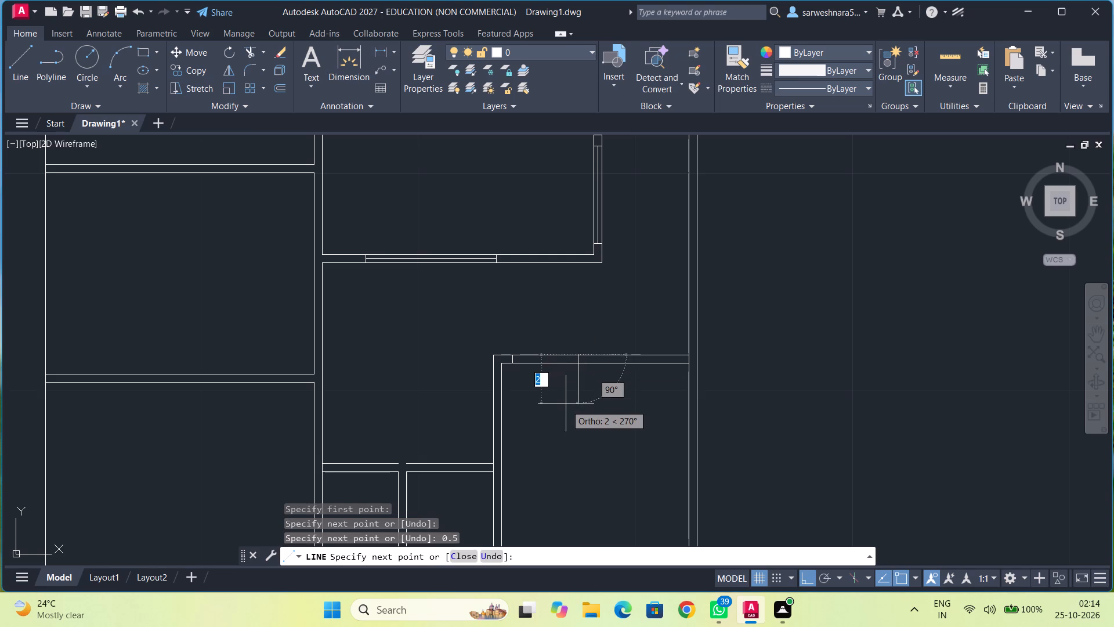
type("0.375")
key("Return")
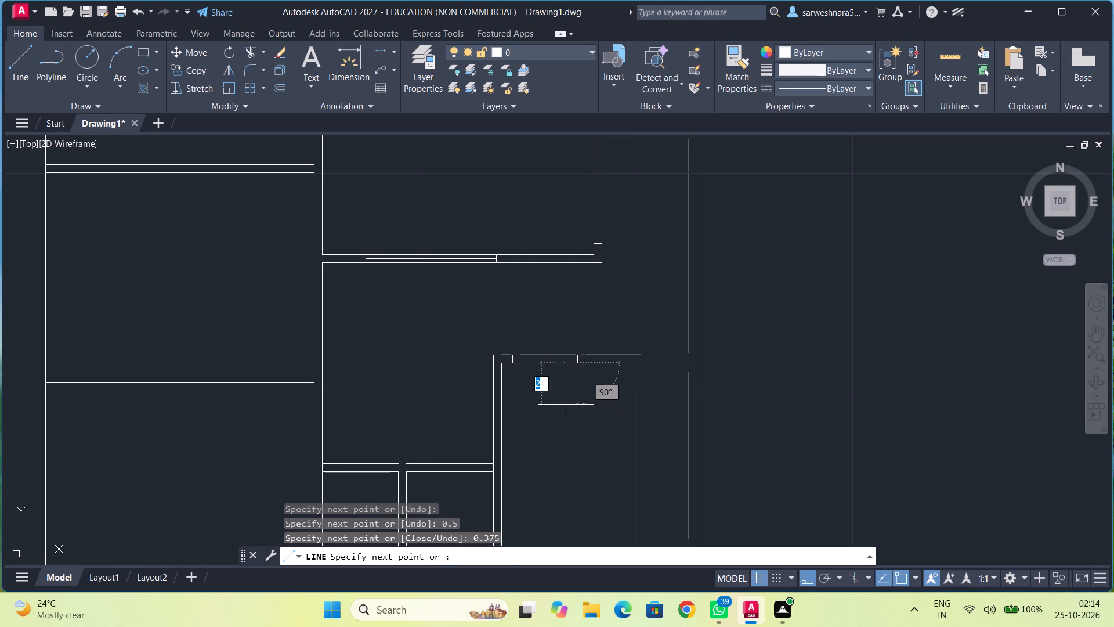
key("Escape")
Trim the lower line of the lower right room's top wall between the two marks.
left_click(249, 53)
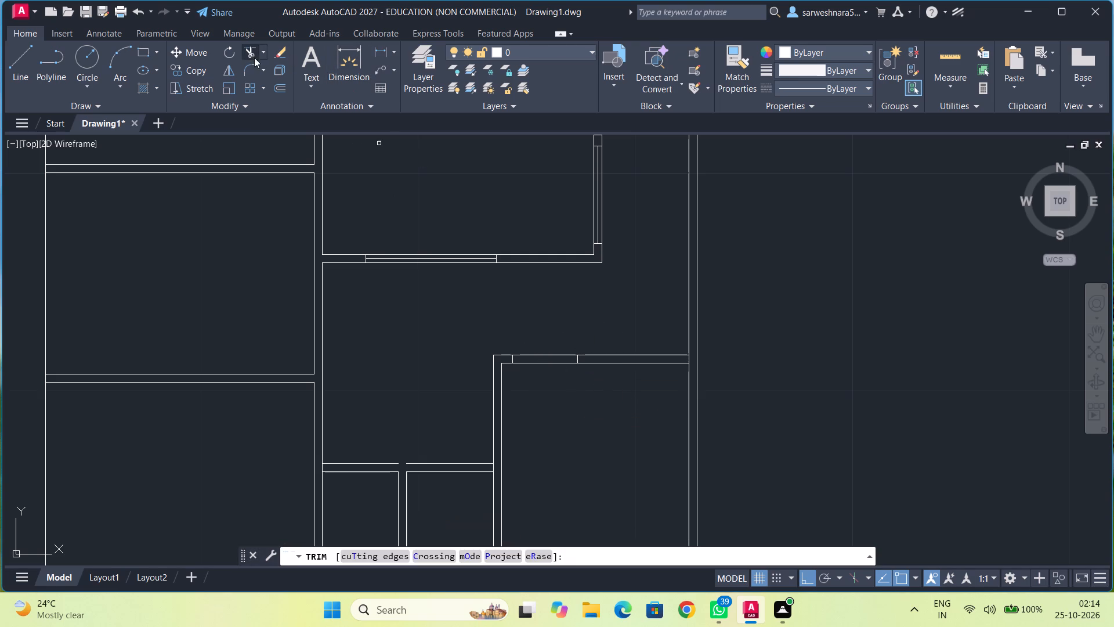
left_click(534, 362)
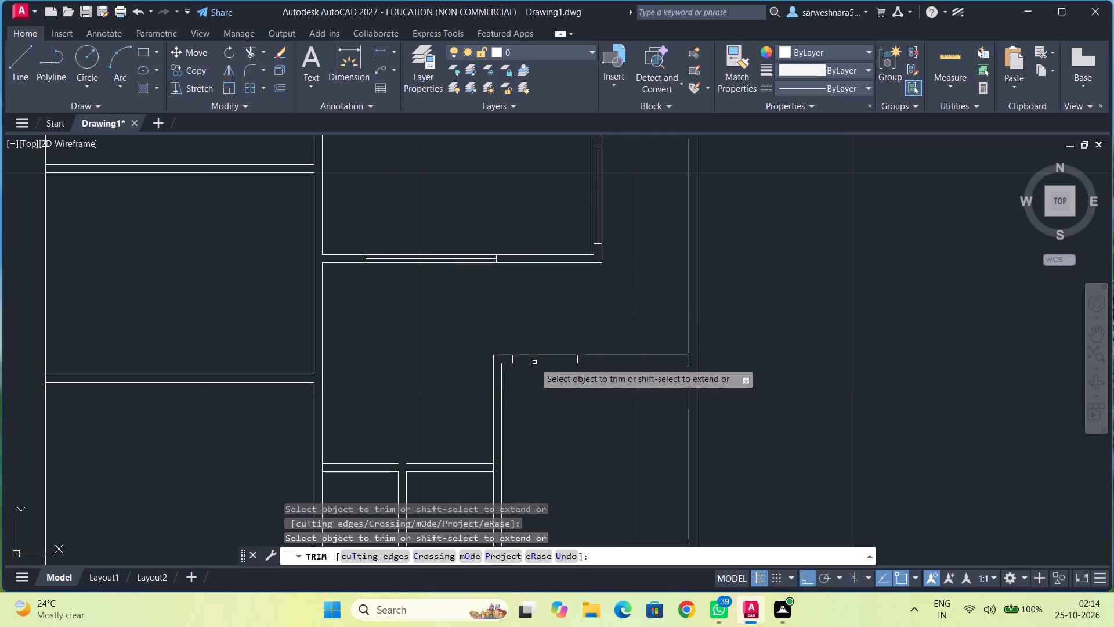
Trim the right exterior wall's inner line where the lower right room's top wall meets it.
middle_click_drag(613, 399, 559, 406)
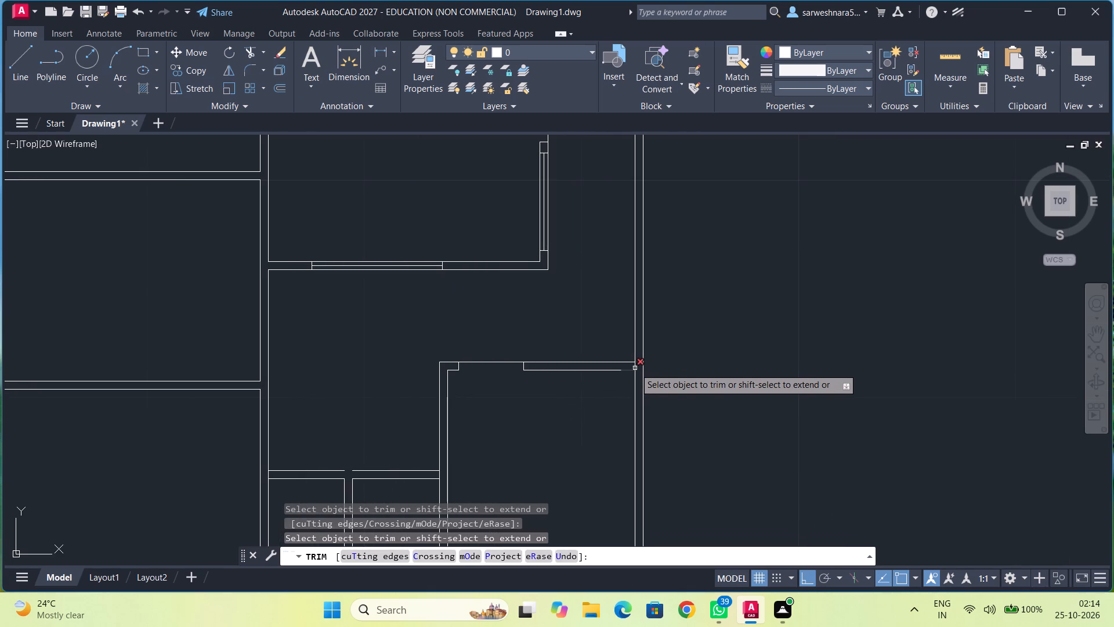
left_click(635, 366)
Trim the line pieces crossing the junctions where the three interior vertical walls meet the bottom exterior wall.
scroll(584, 283, "down", 1)
middle_click_drag(584, 283, 586, 354)
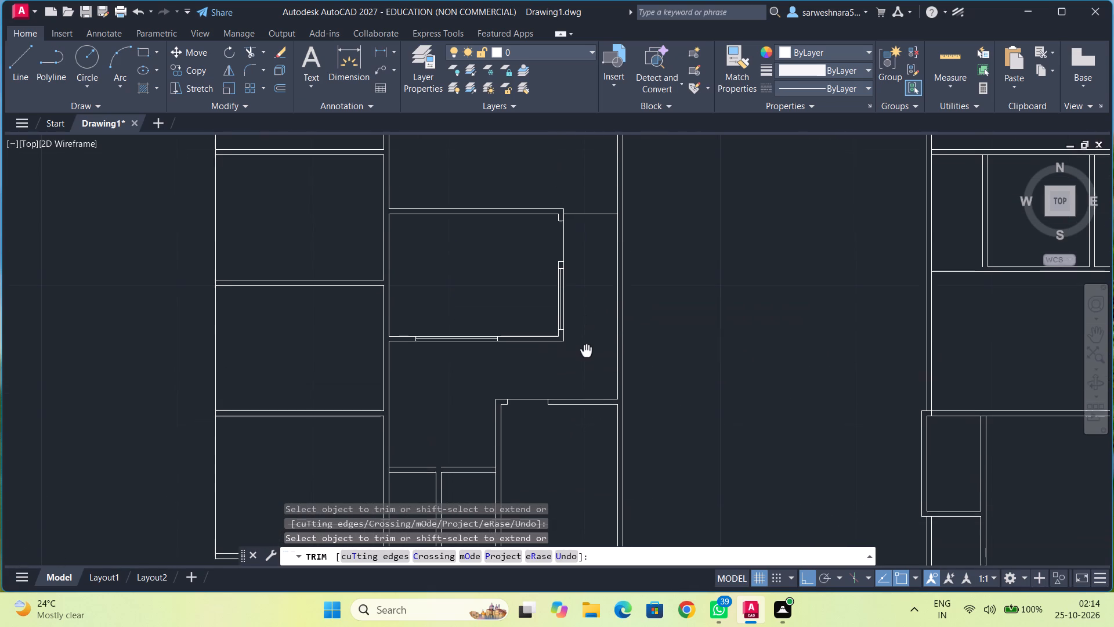
middle_click_drag(586, 354, 609, 256)
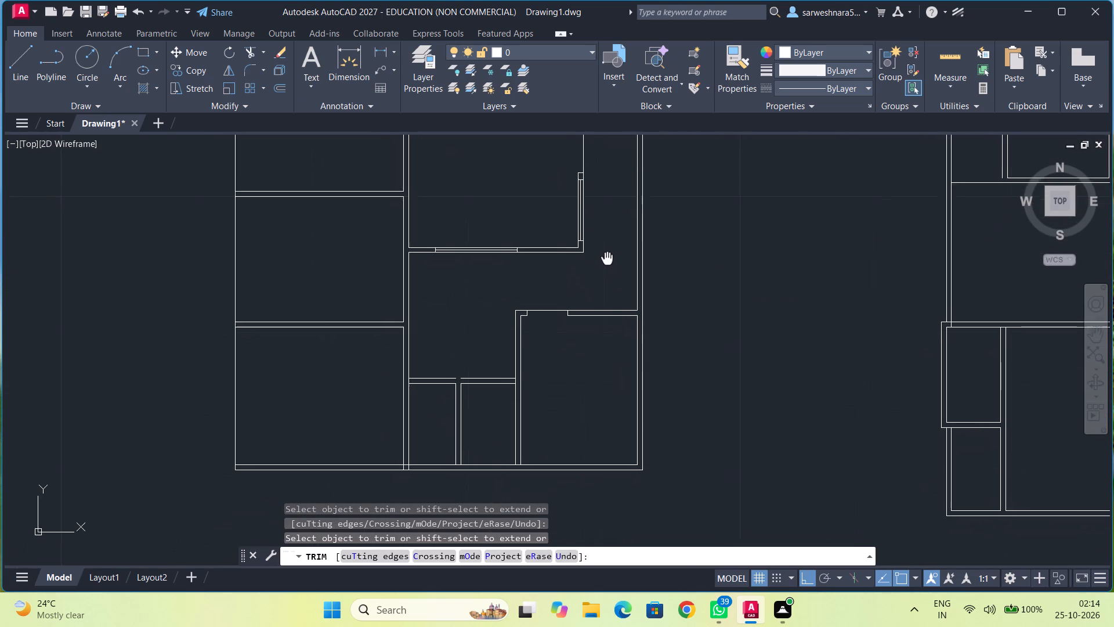
middle_click_drag(609, 256, 646, 206)
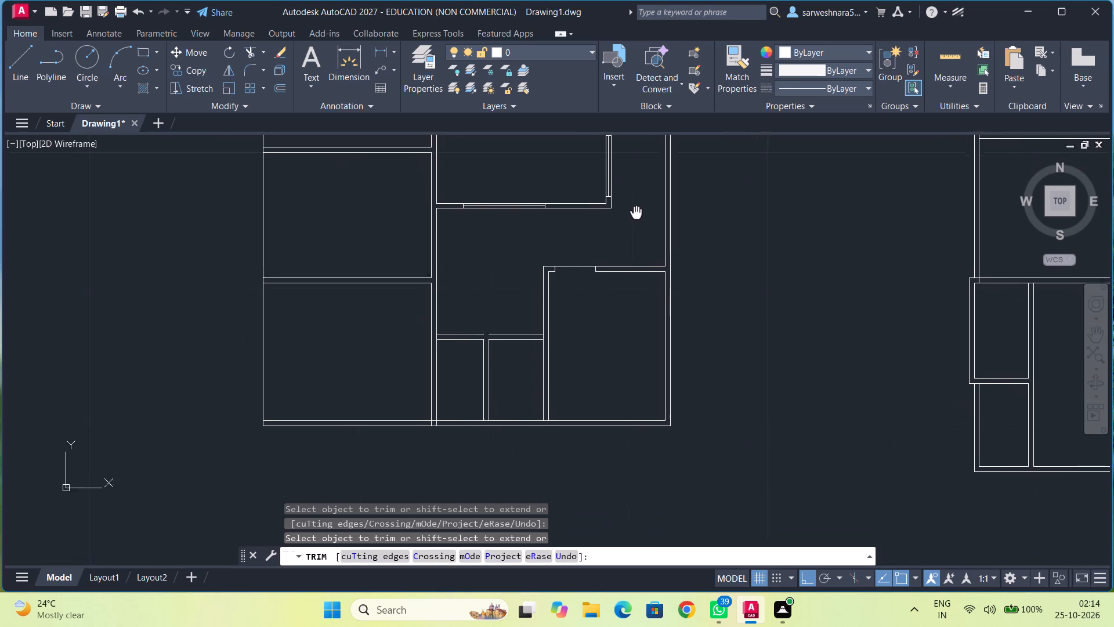
middle_click_drag(646, 206, 685, 178)
middle_click_drag(544, 273, 580, 235)
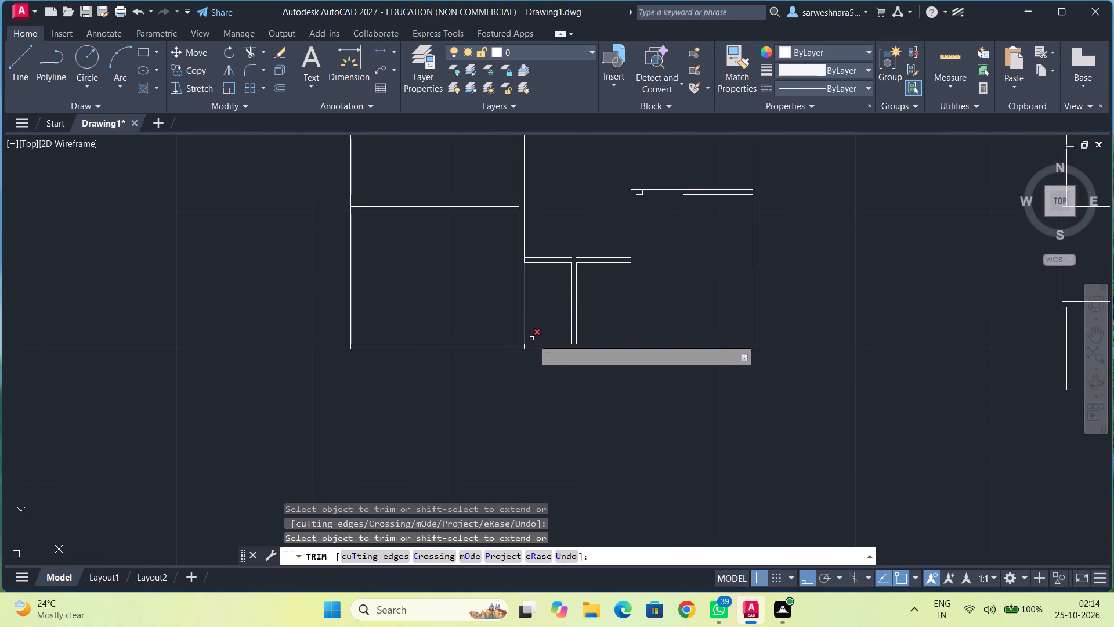
scroll(537, 342, "up", 2)
left_click(494, 345)
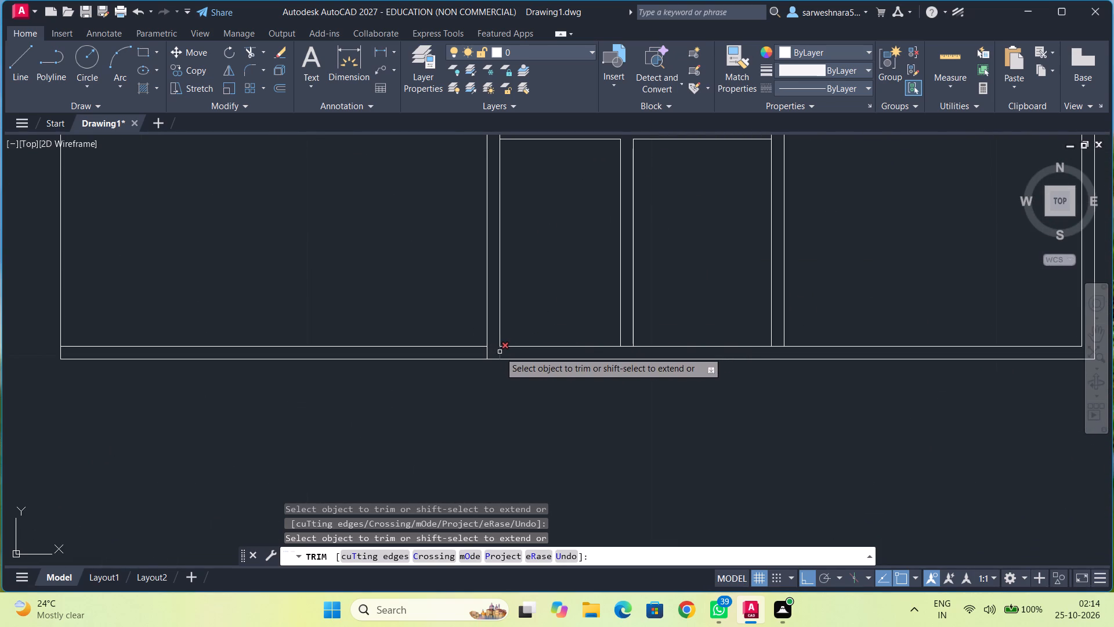
left_click(500, 352)
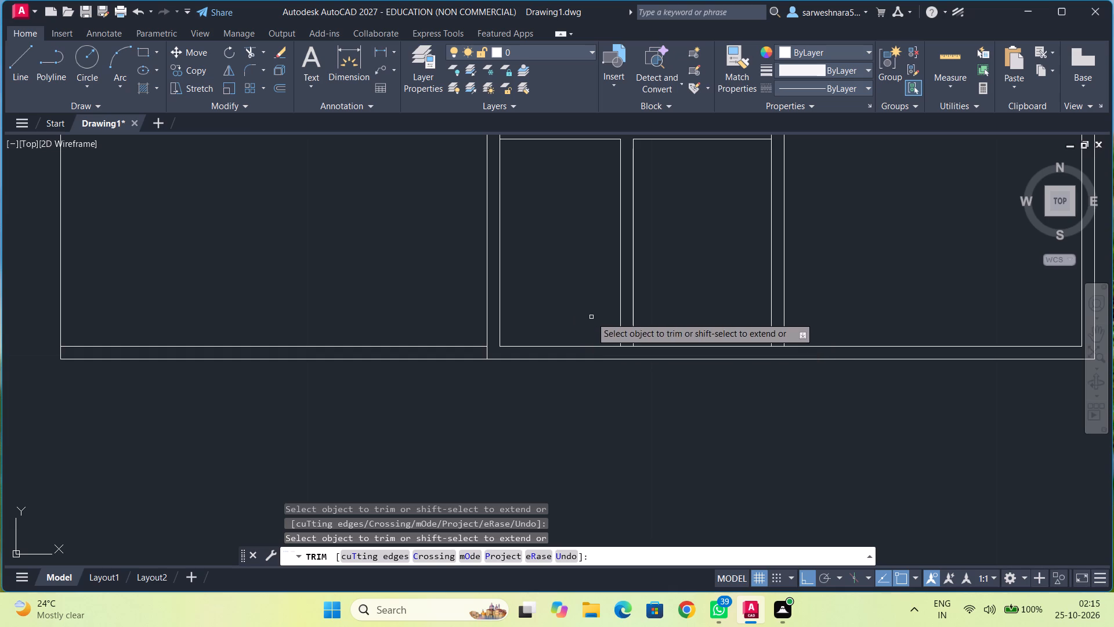
left_click(628, 345)
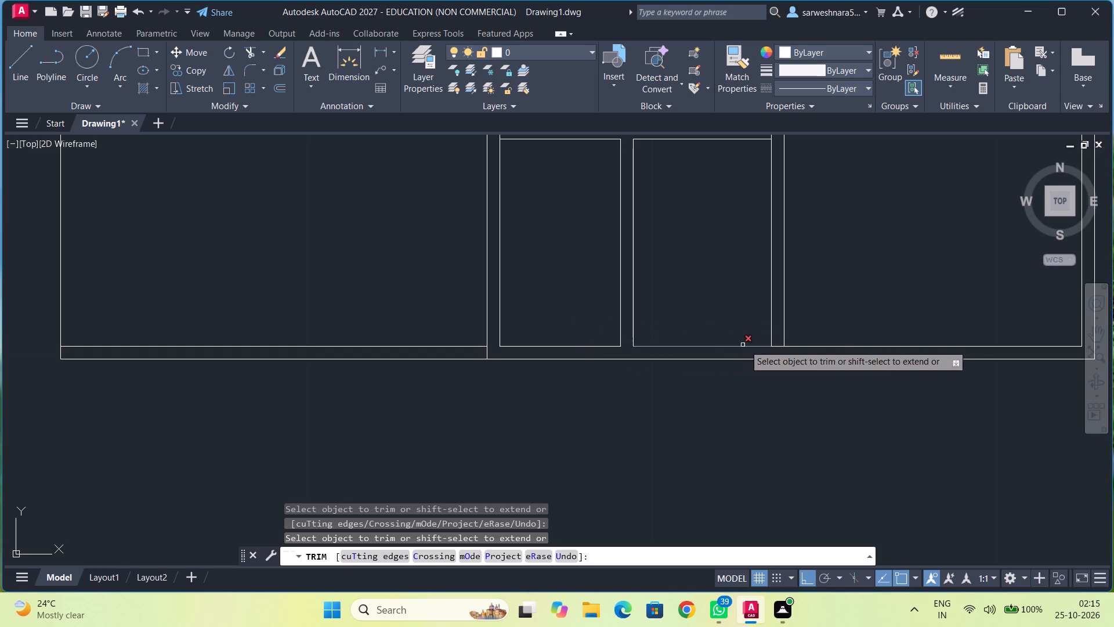
left_click(777, 345)
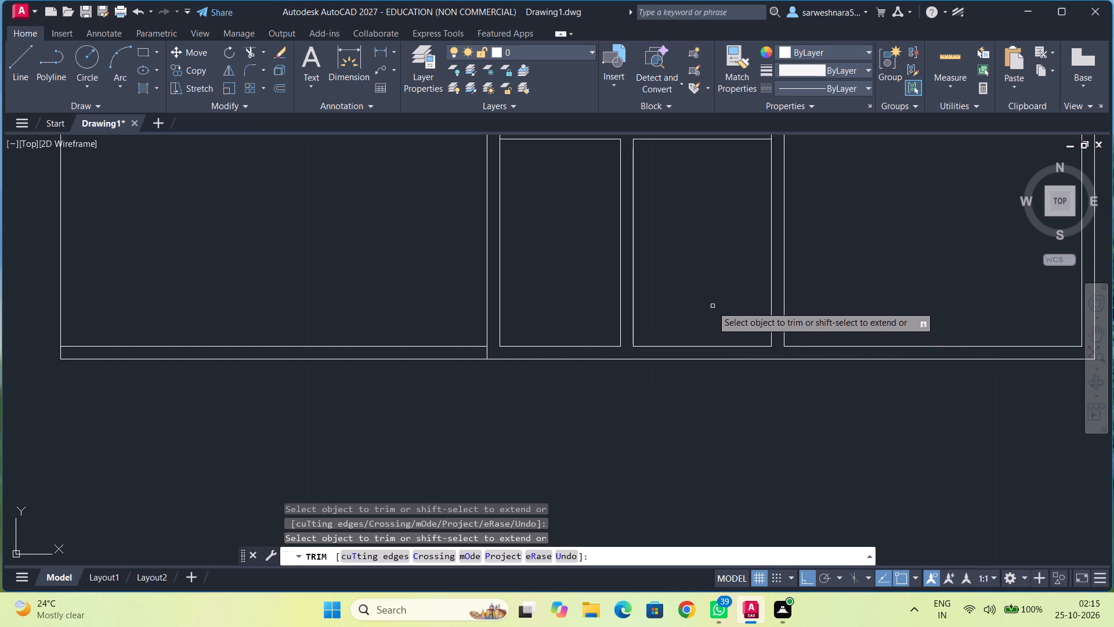
scroll(698, 296, "down", 1)
middle_click_drag(668, 330, 658, 359)
middle_click_drag(664, 298, 663, 308)
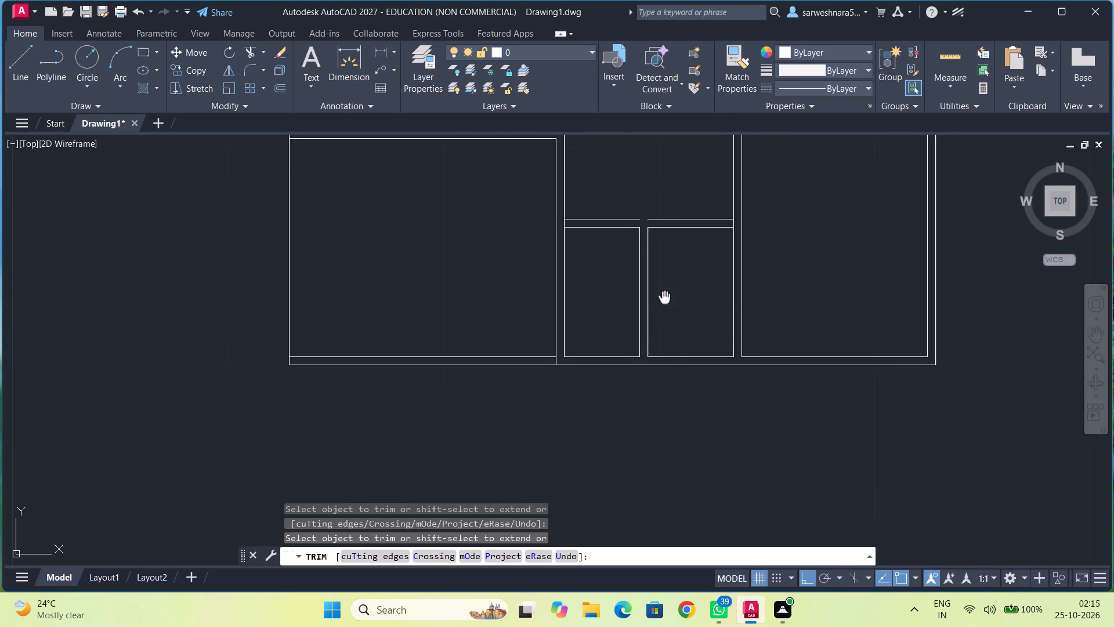
middle_click_drag(663, 308, 661, 363)
key("Escape")
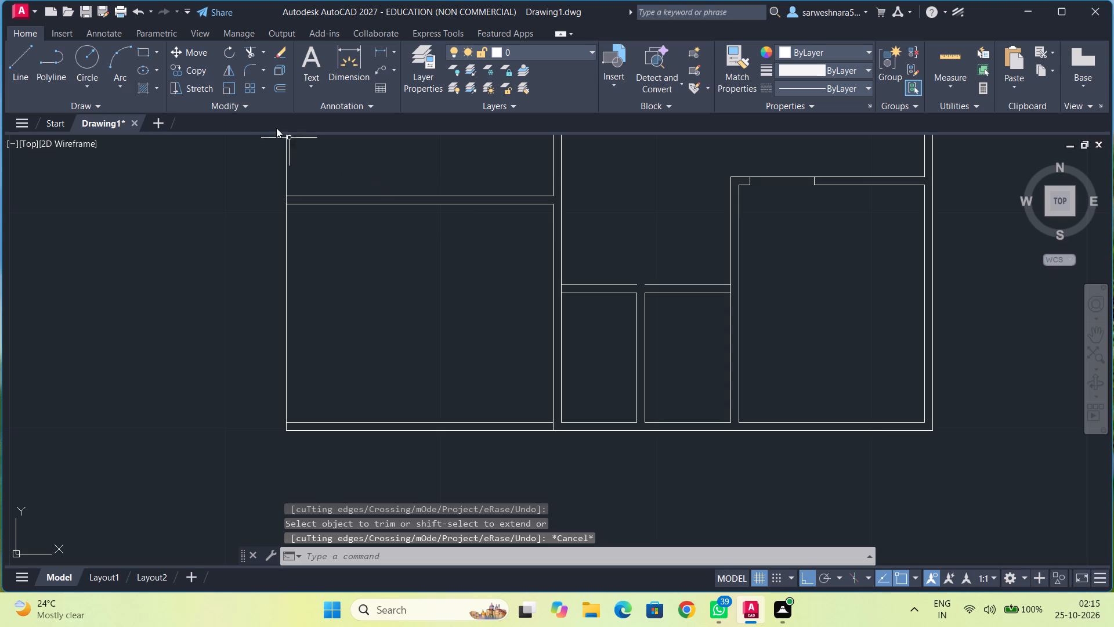
Trim the central vertical wall's right line where the two small bottom rooms' top wall meets it.
left_click(249, 53)
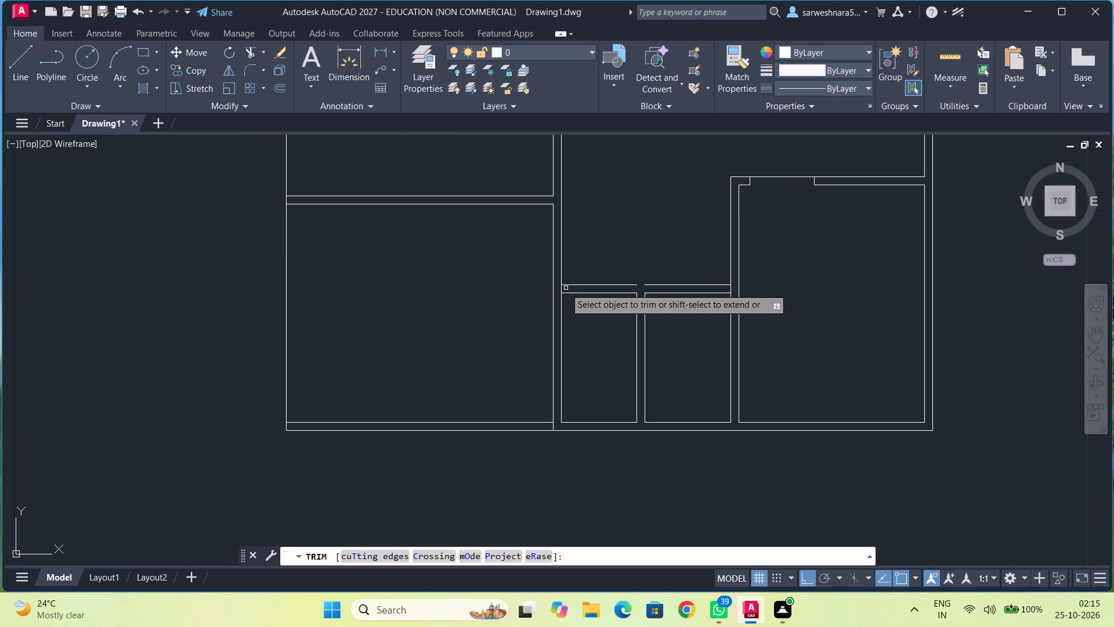
left_click(561, 290)
key("Escape")
Draw a 0.375 line across the left small bottom room's top wall, offset 1 along it from the central vertical wall.
left_click(20, 71)
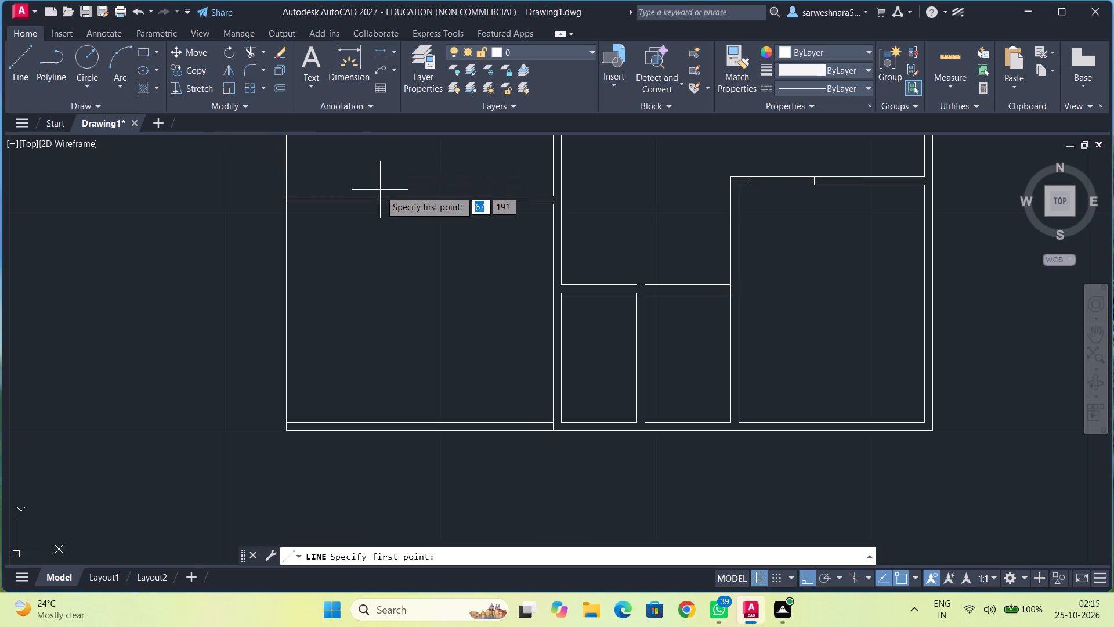
left_click(562, 284)
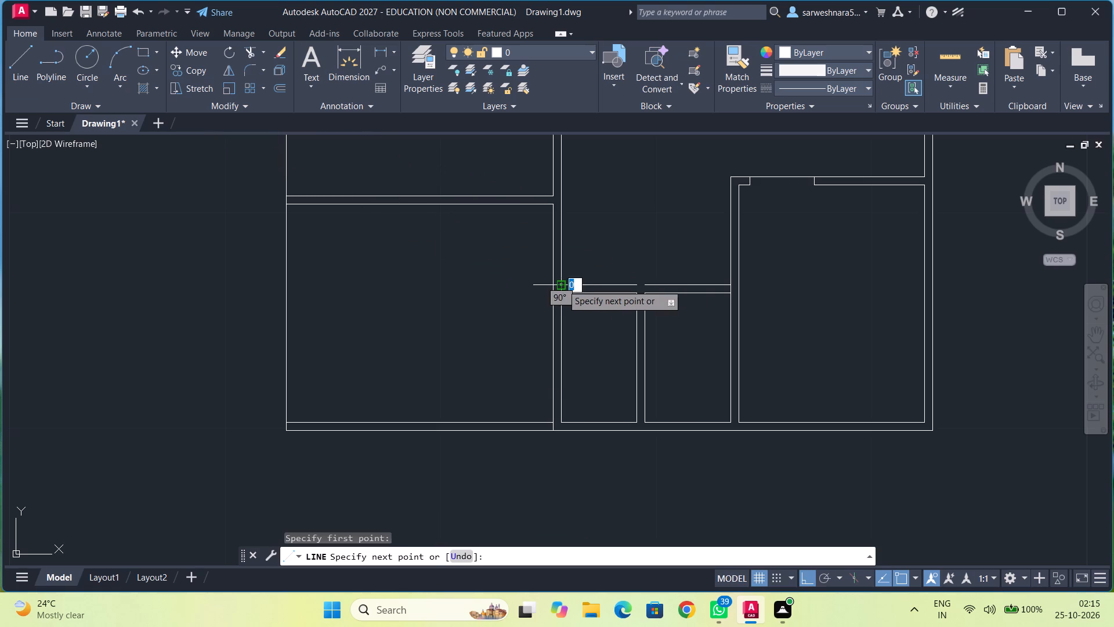
key("1")
key("Return")
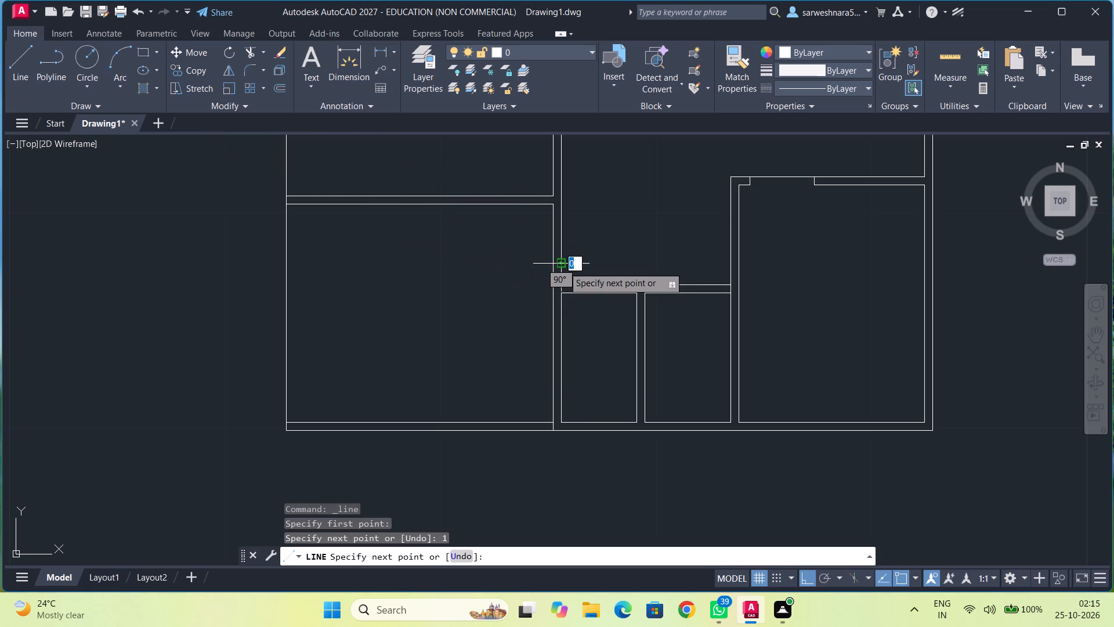
key("ctrl+z")
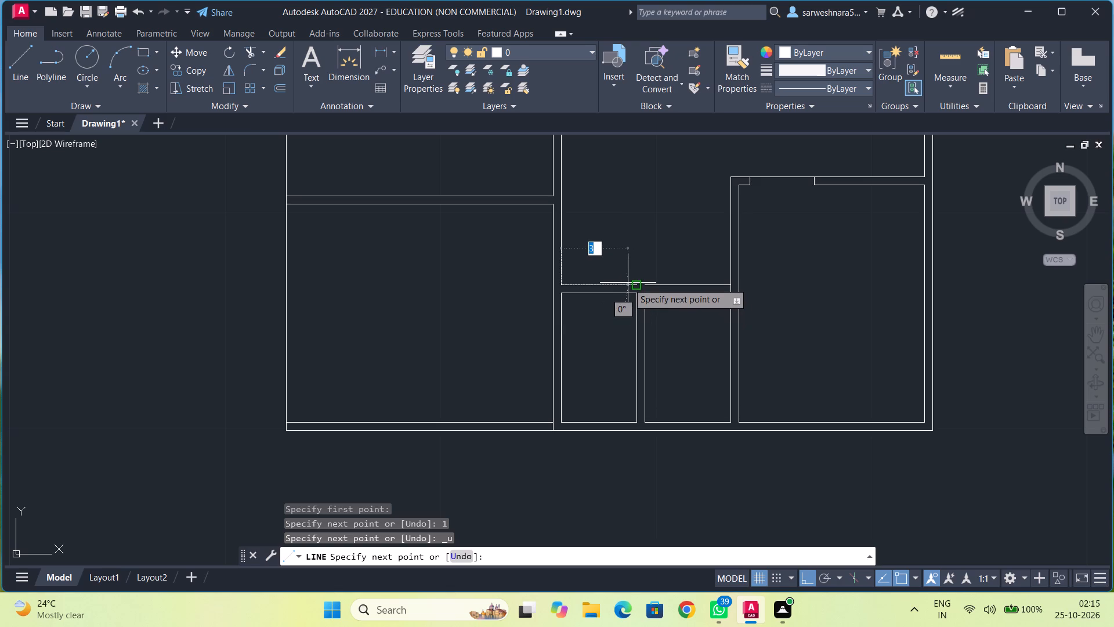
key("1")
key("Return")
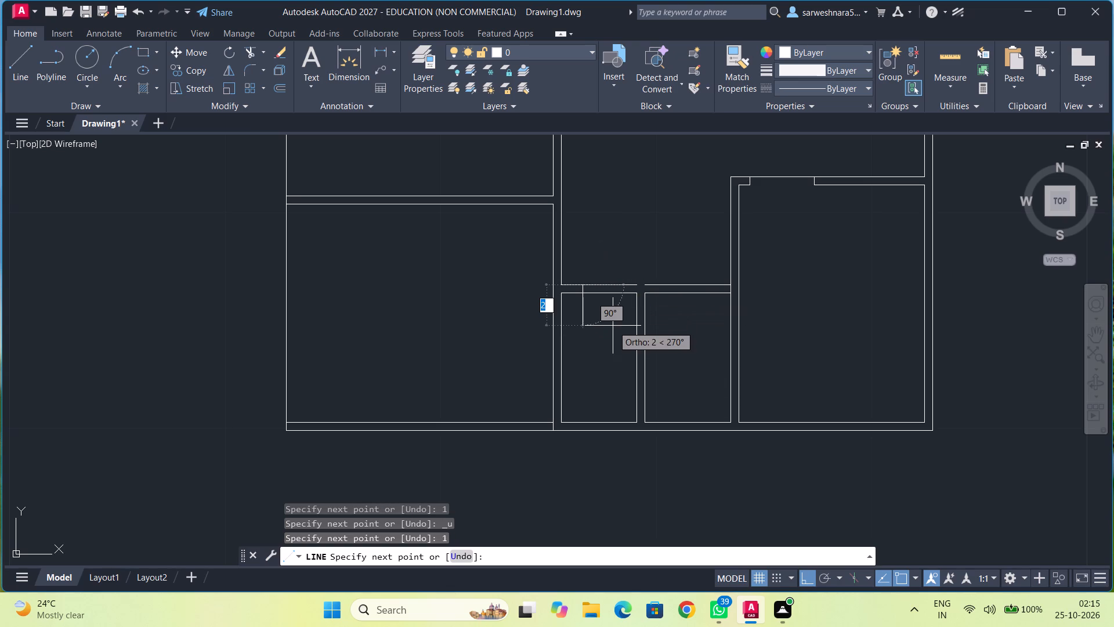
type("0.375")
key("Return")
key("Escape")
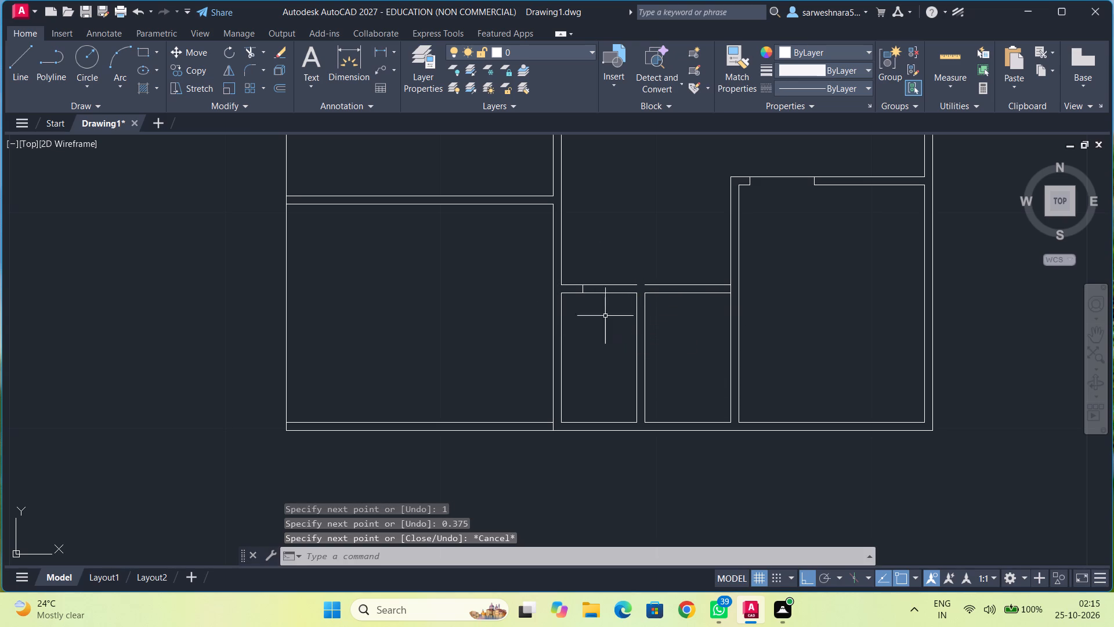
Draw a line across the small rooms' top wall at the partition's left line, continuing it to close the gap in the wall's upper line.
left_click(19, 64)
left_click(636, 297)
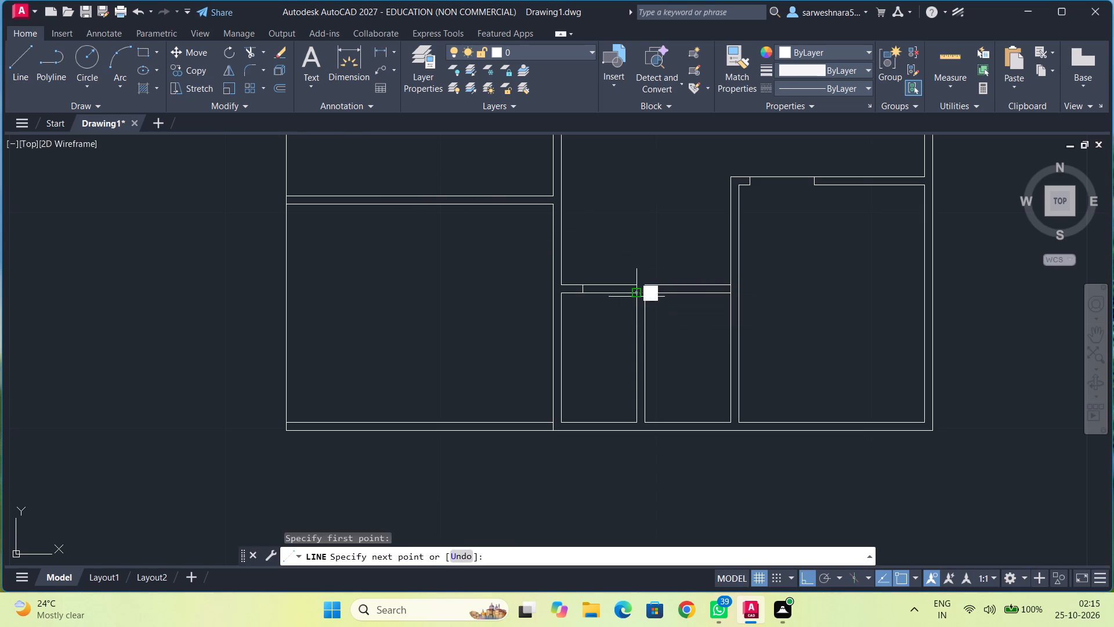
left_click(638, 284)
left_click(648, 284)
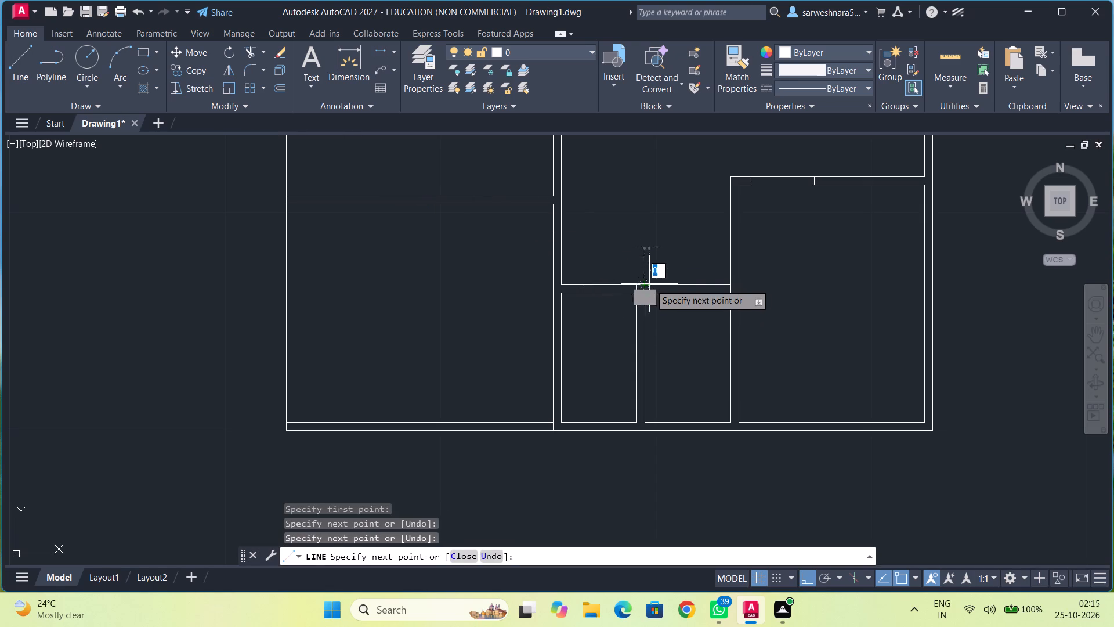
key("Escape")
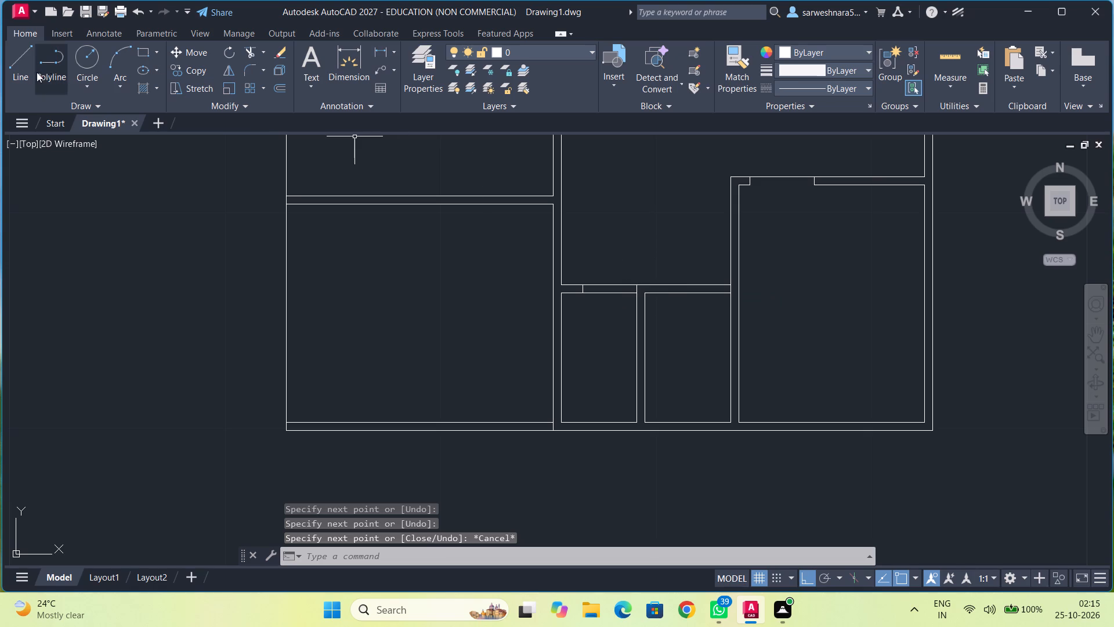
Draw a 0.375 line across the right small room's top wall, offset 0.5 from the partition between the small rooms.
left_click(26, 70)
scroll(639, 257, "up", 2)
middle_click_drag(639, 257, 638, 257)
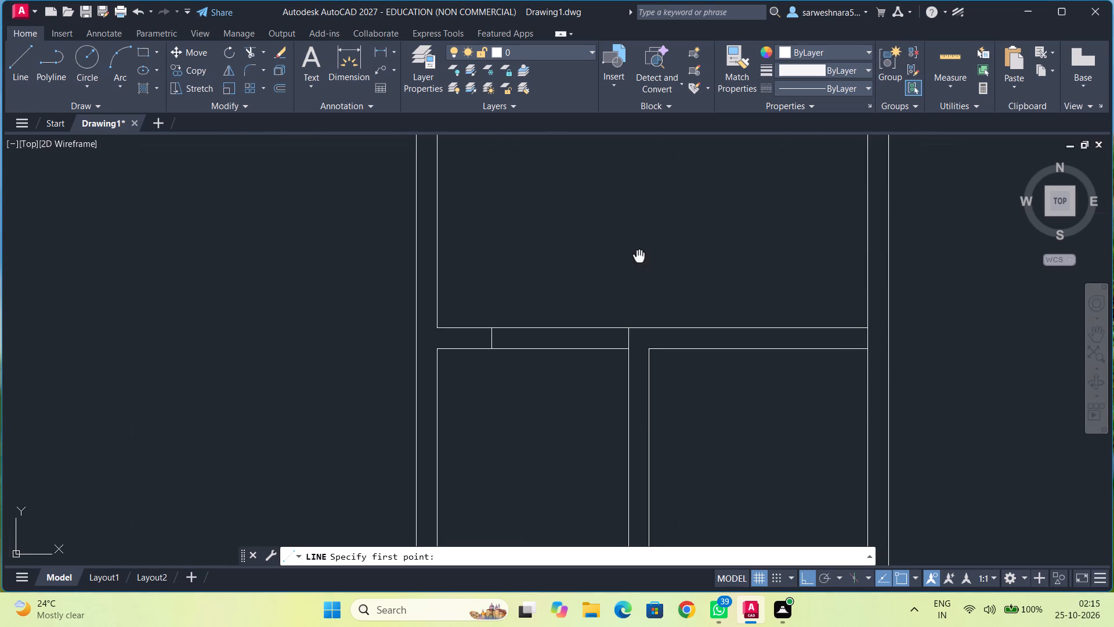
middle_click_drag(638, 257, 442, 222)
middle_click_drag(494, 258, 466, 217)
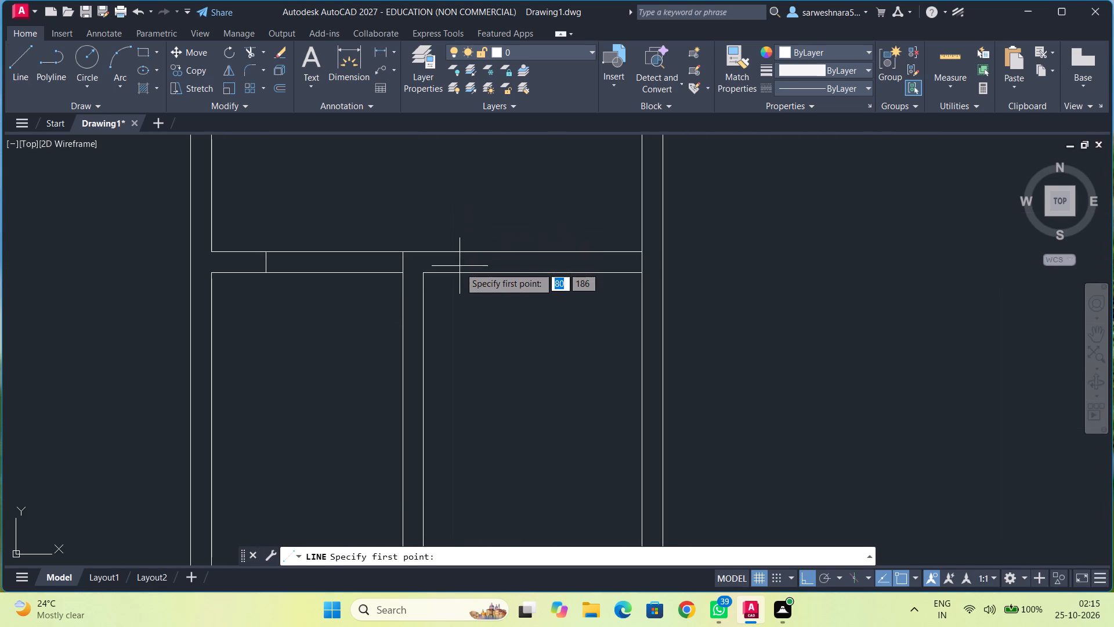
left_click(426, 273)
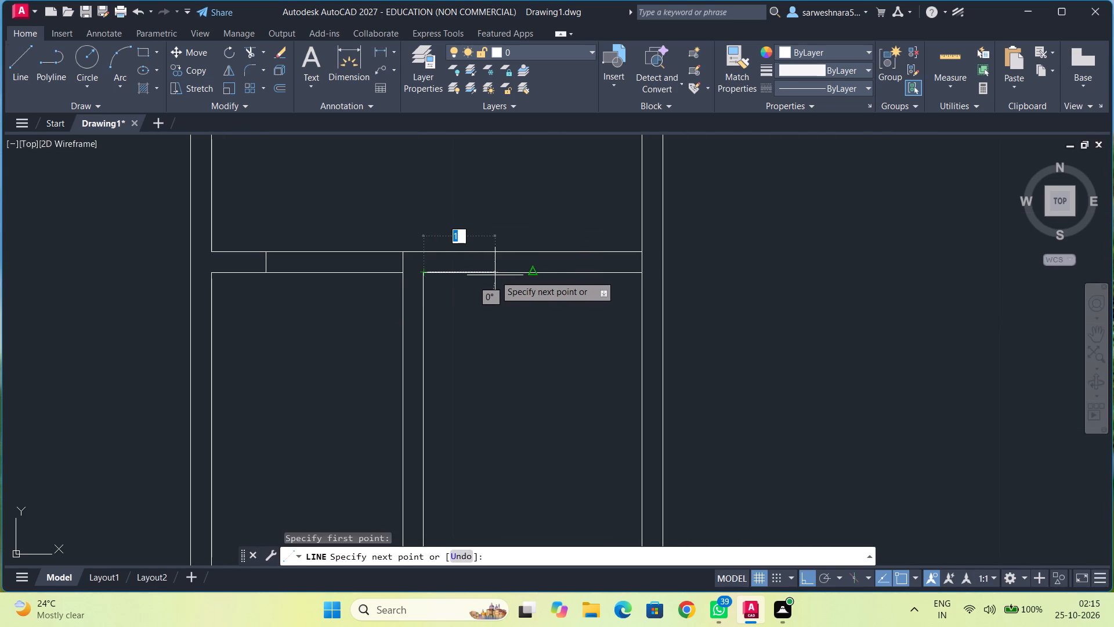
type("0.5")
key("Return")
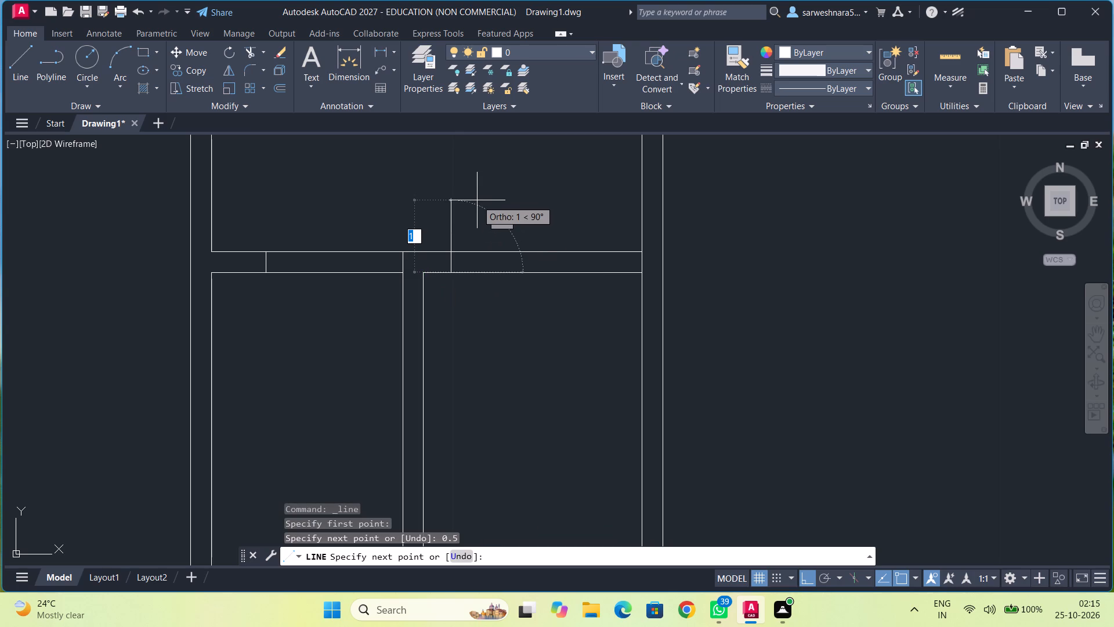
type("0.375")
key("Return")
key("Escape")
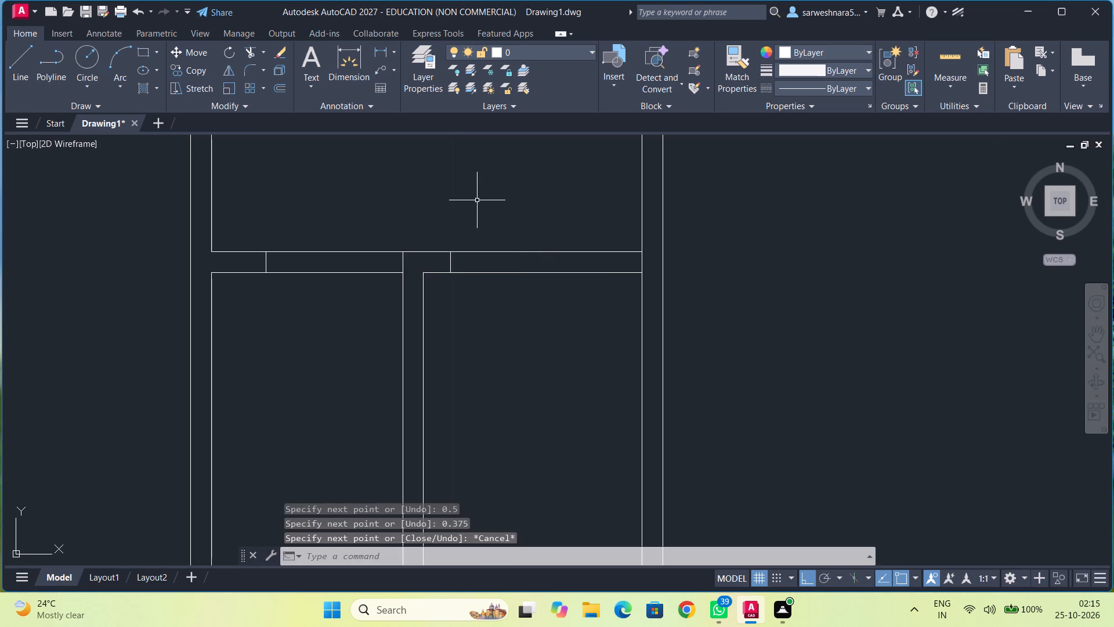
Draw a 0.375 line across the right small room's top wall, offset 0.5 from the vertical wall at its right end.
left_click(14, 68)
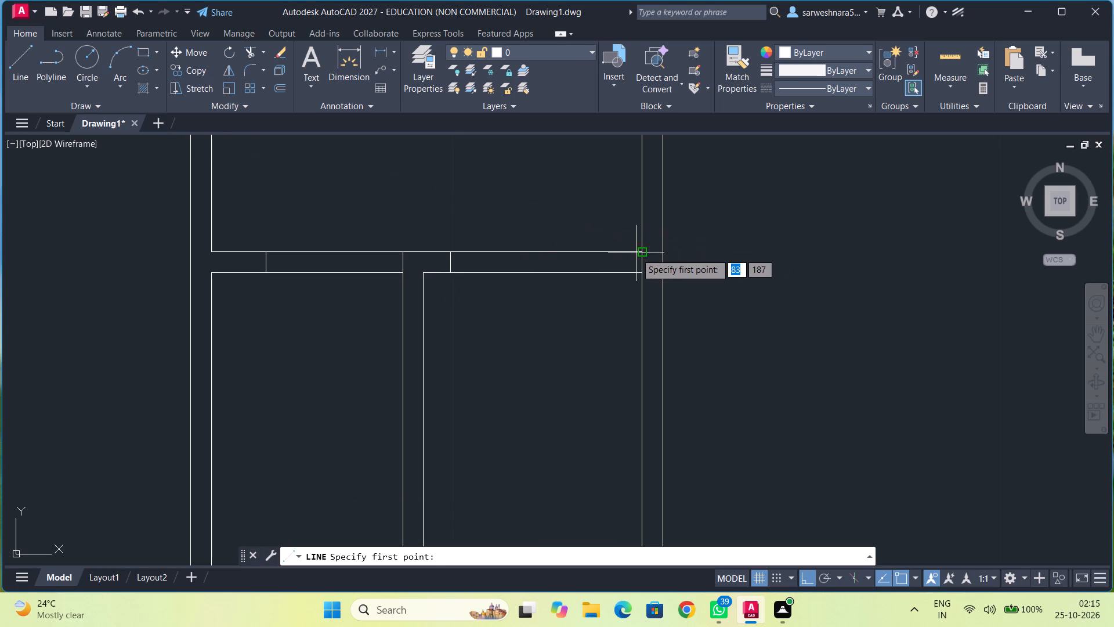
left_click(641, 253)
type("0.5")
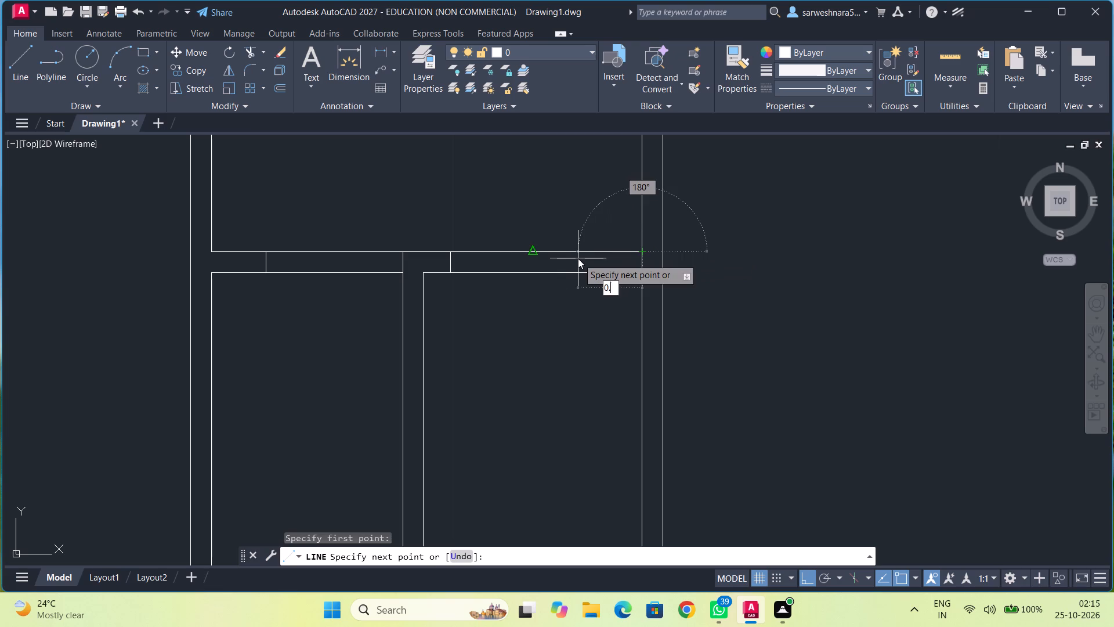
key("Return")
type("0.375")
key("Return")
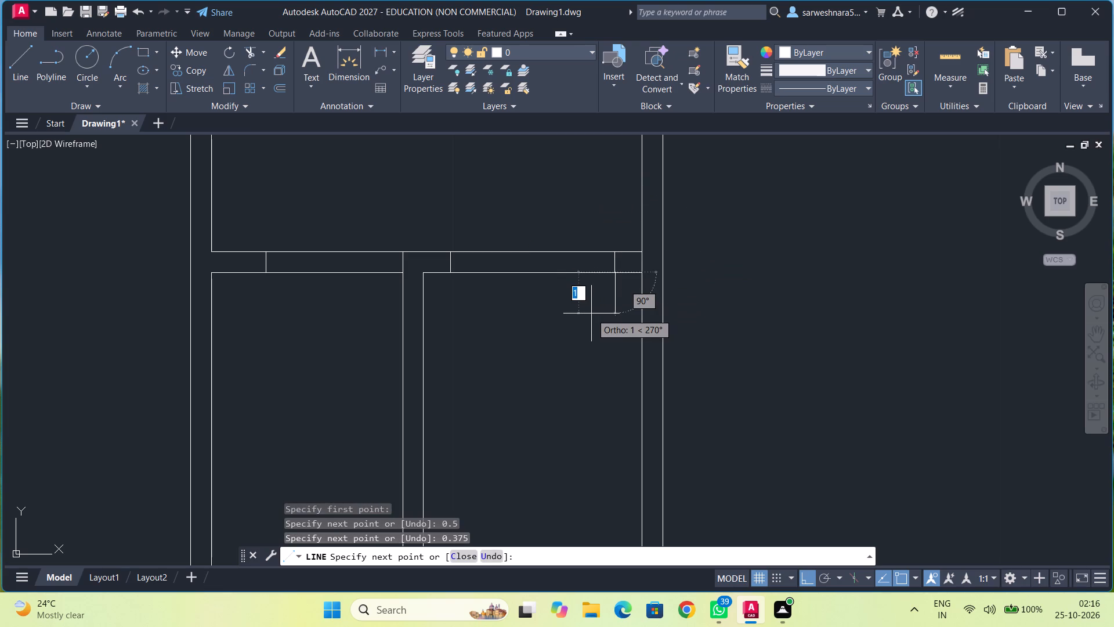
key("Escape")
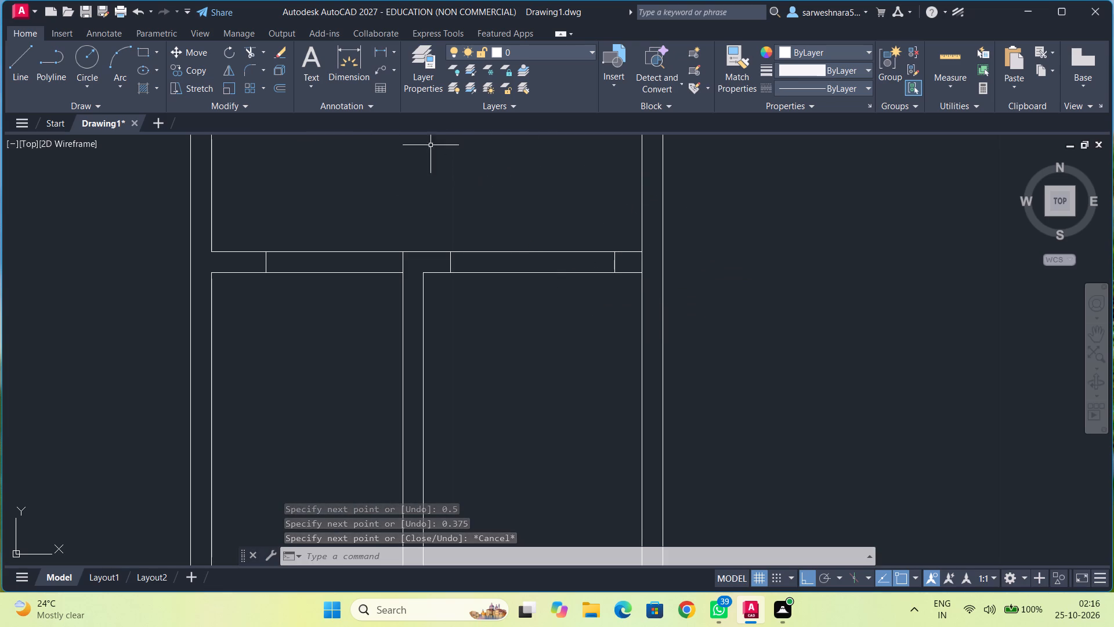
Draw another 0.375 line across the right small room's top wall, 0.5 further left of the mark nearest the right vertical wall.
left_click(21, 58)
left_click(611, 252)
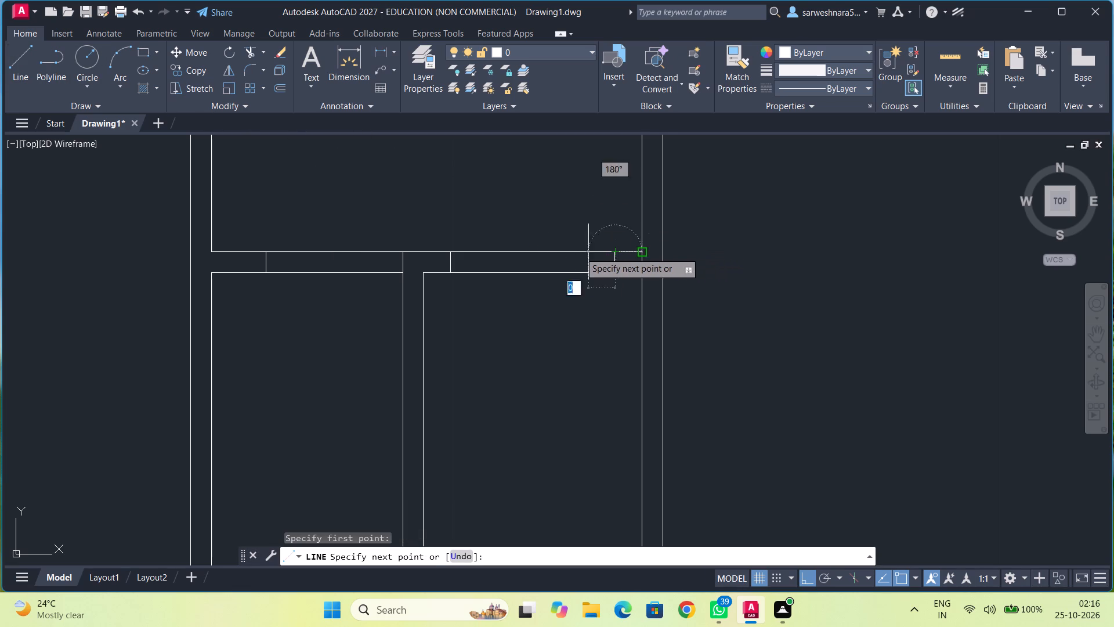
type("0.5")
key("Return")
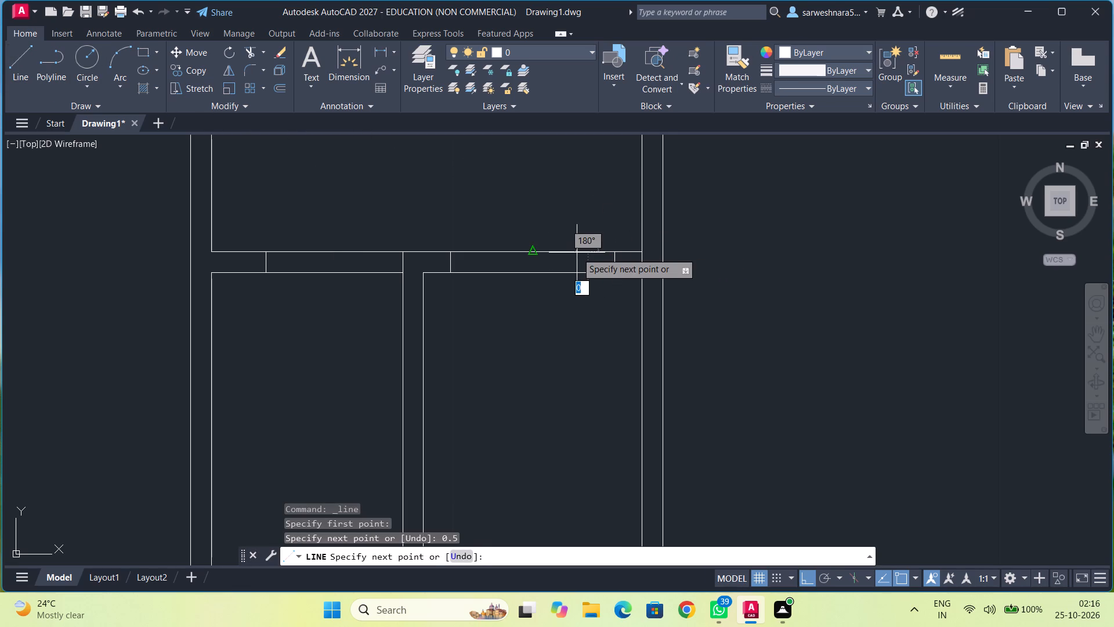
type("0.375")
key("Return")
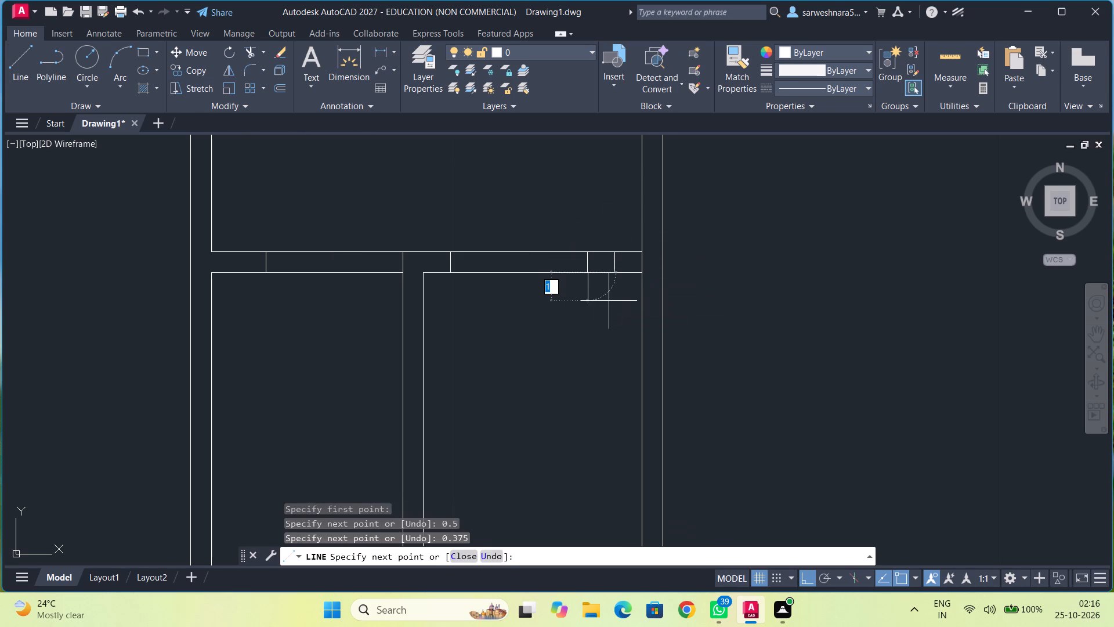
key("Escape")
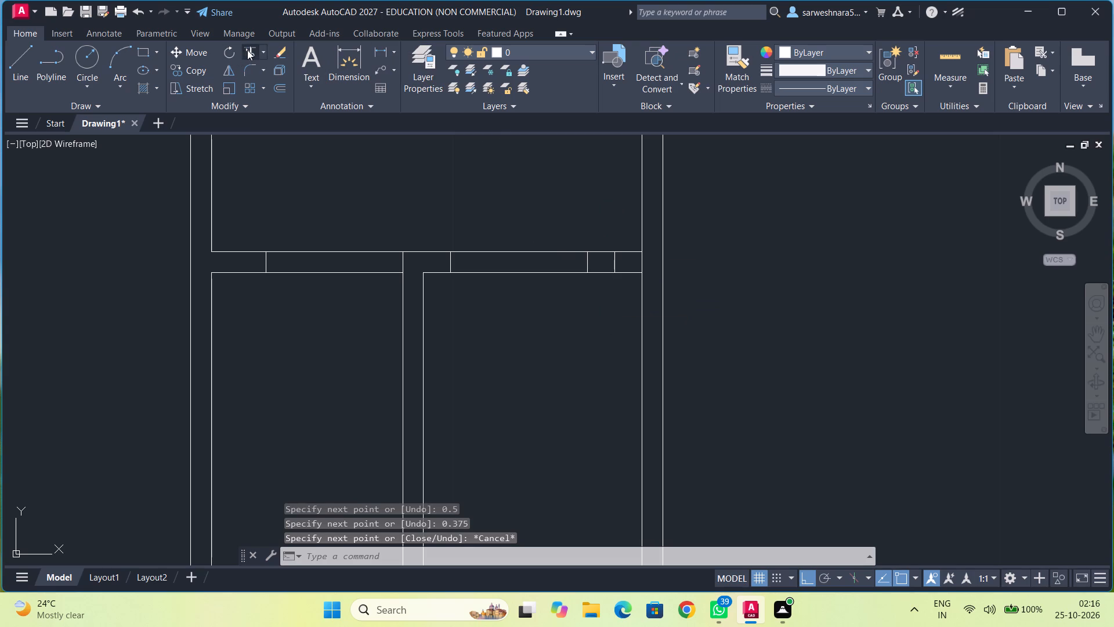
Trim away the mark nearest the right vertical wall and that wall's line piece crossing the small rooms' top wall junction.
left_click(247, 50)
left_click(614, 264)
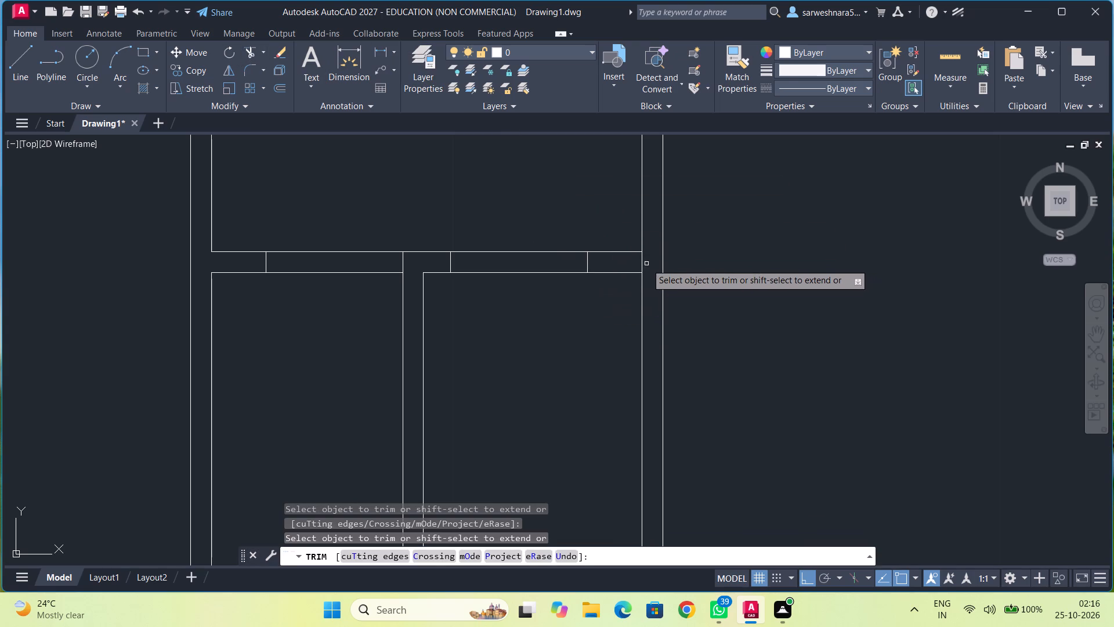
left_click(642, 261)
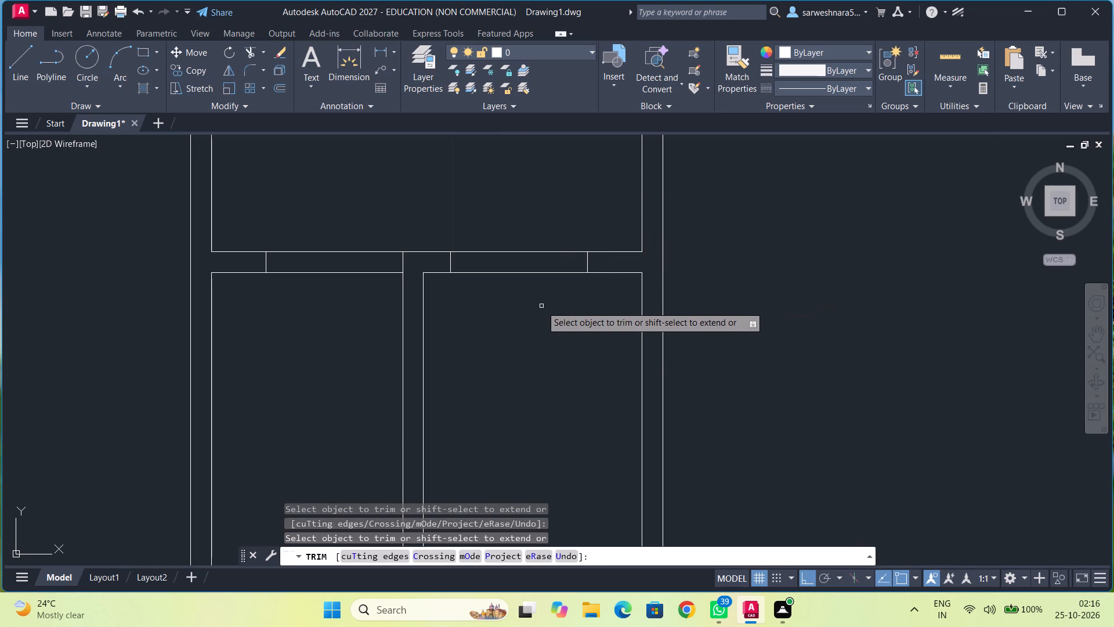
Trim the lower line of the left small room's top wall between its mark and the partition wall.
middle_click_drag(541, 306, 580, 304)
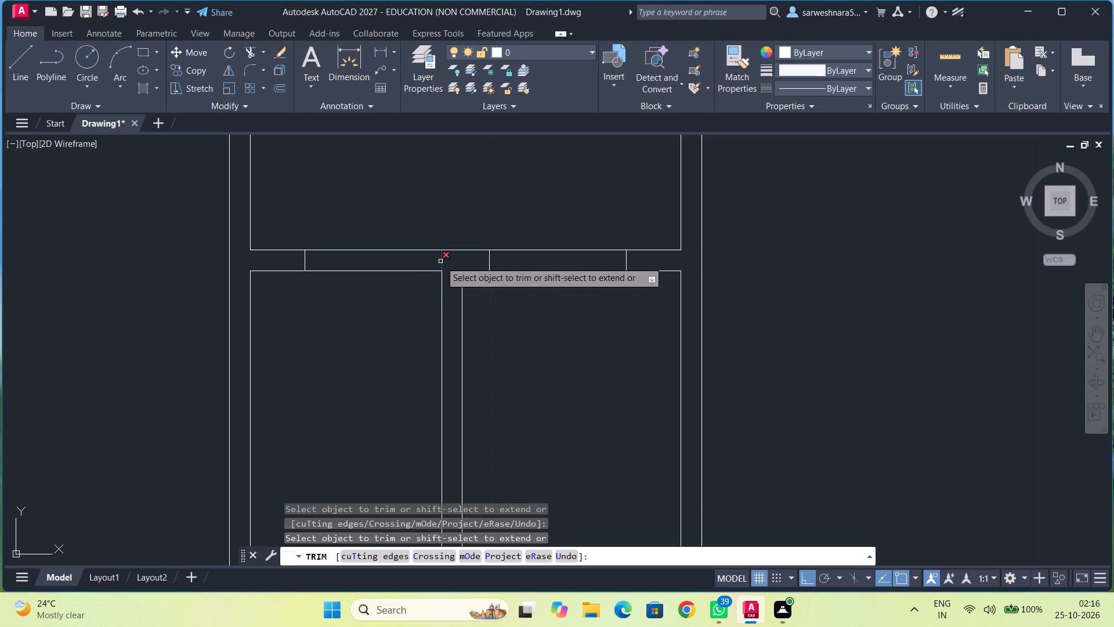
left_click(419, 269)
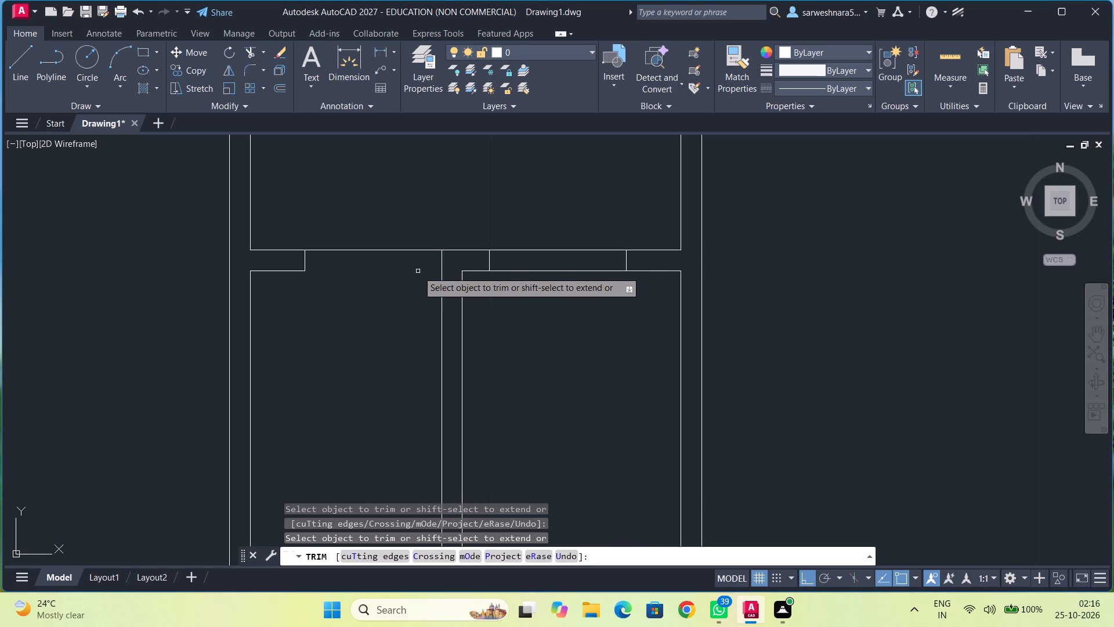
Draw a 0.375 line across the bottom exterior wall, offset 1 to the right from the left small room's lower left inner corner.
scroll(403, 286, "down", 1)
middle_click_drag(403, 286, 460, 271)
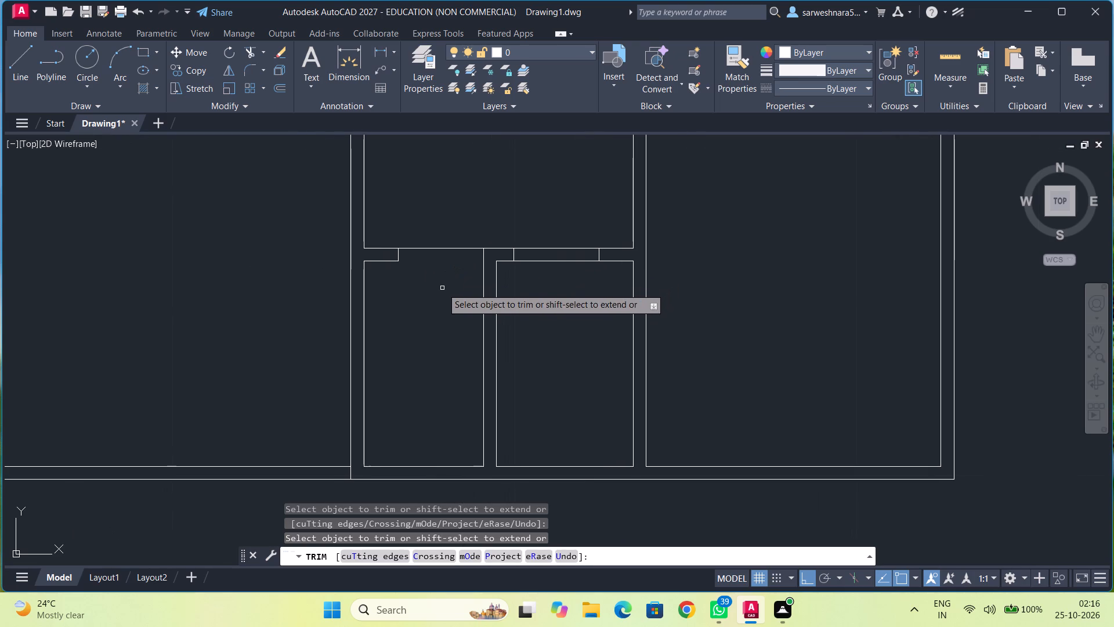
middle_click_drag(438, 301, 442, 271)
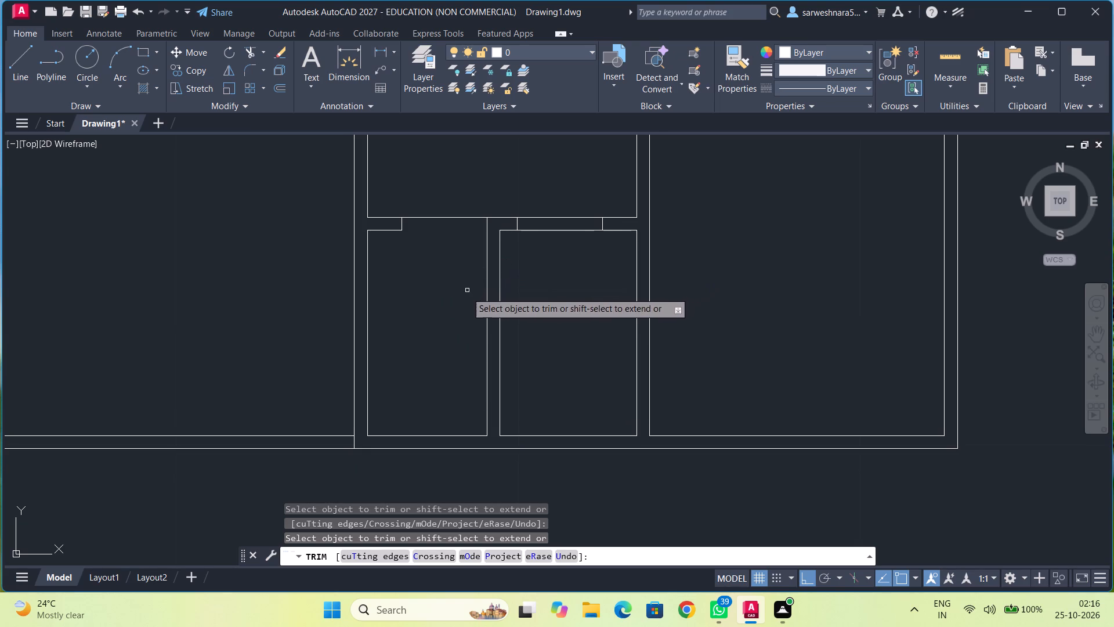
scroll(421, 332, "up", 1)
middle_click_drag(421, 332, 422, 174)
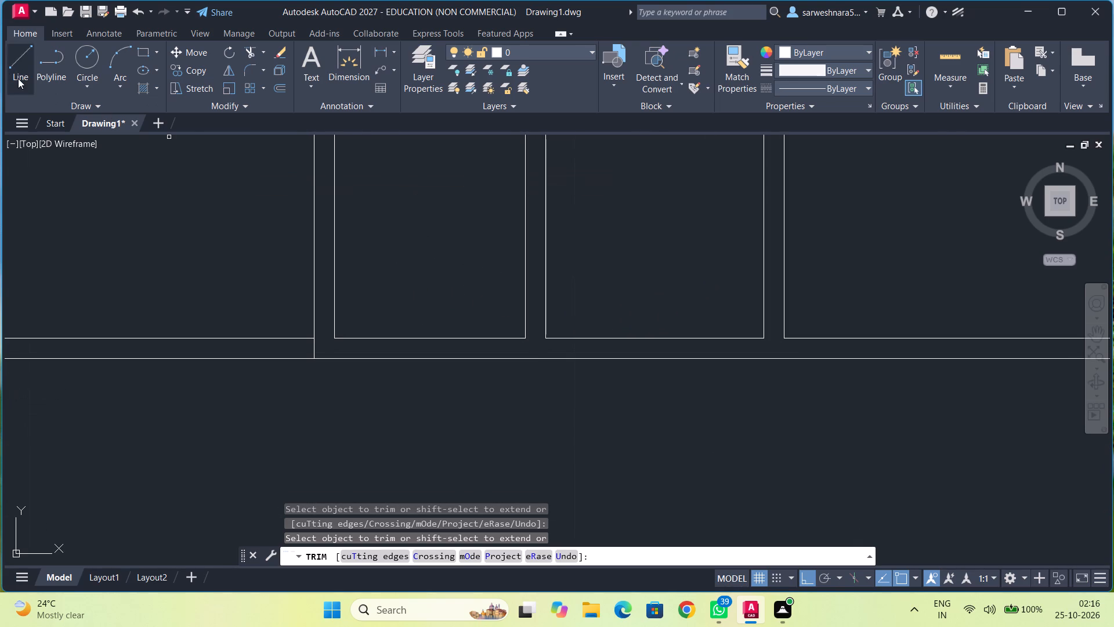
left_click(18, 78)
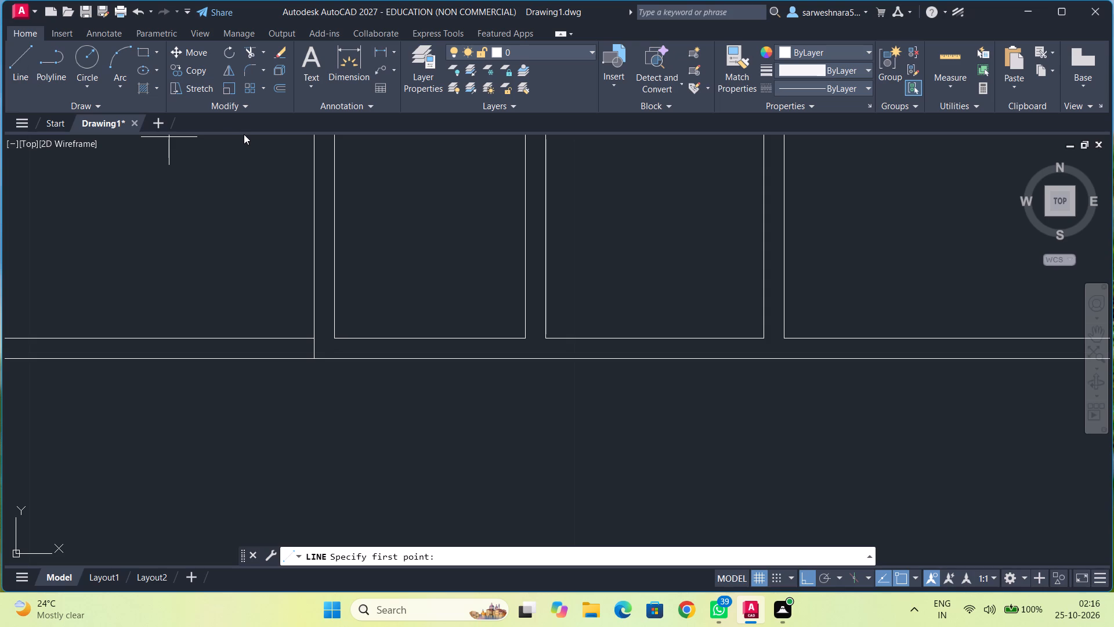
left_click(15, 74)
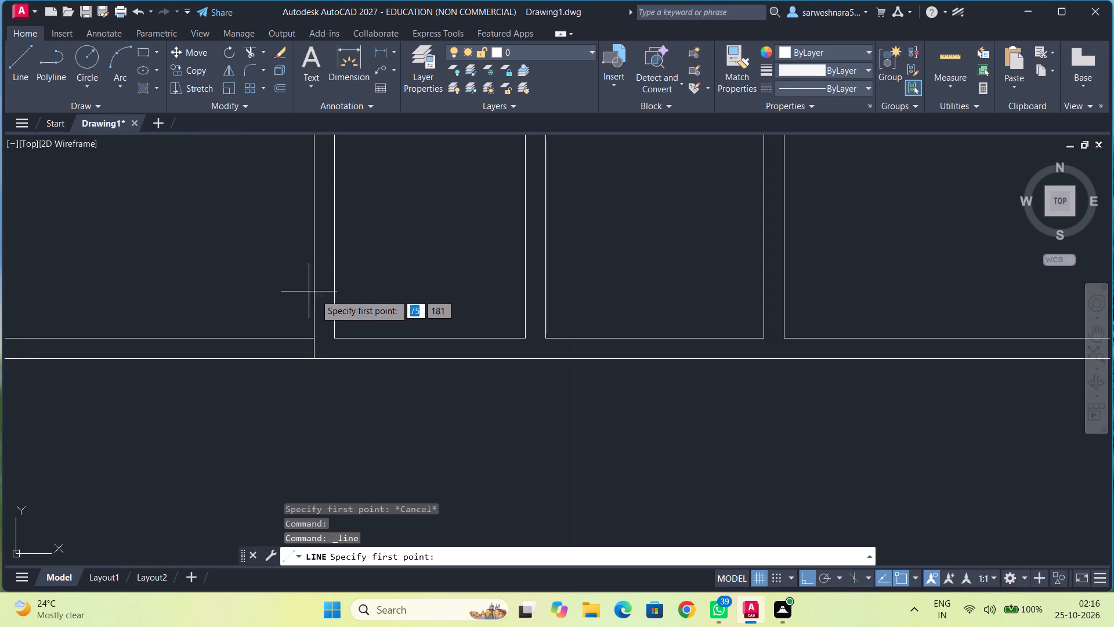
left_click(335, 338)
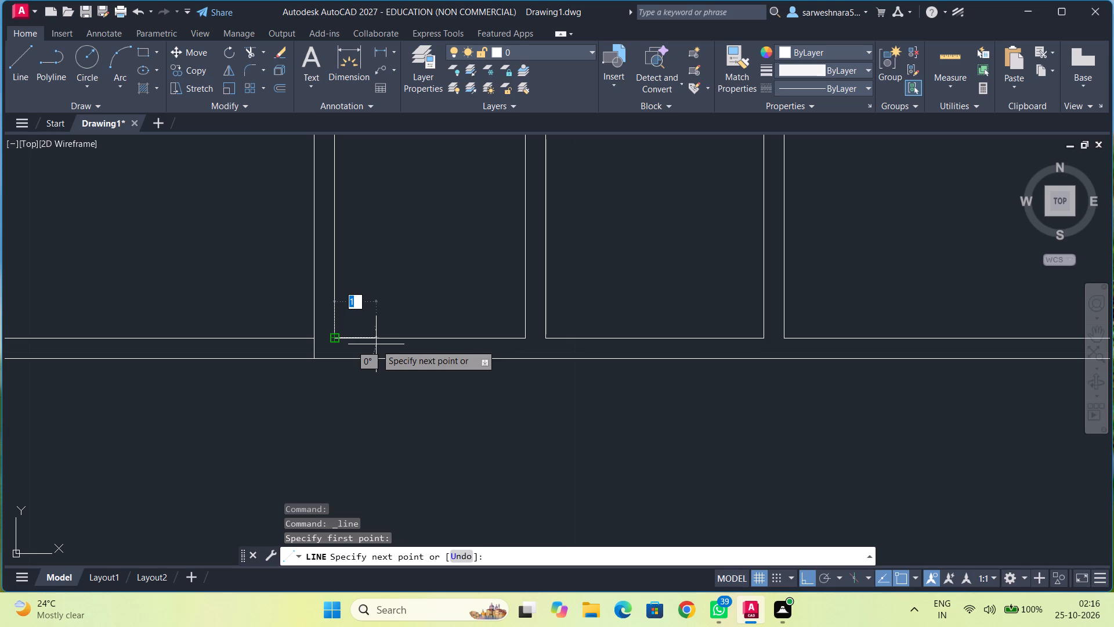
key("1")
key("Return")
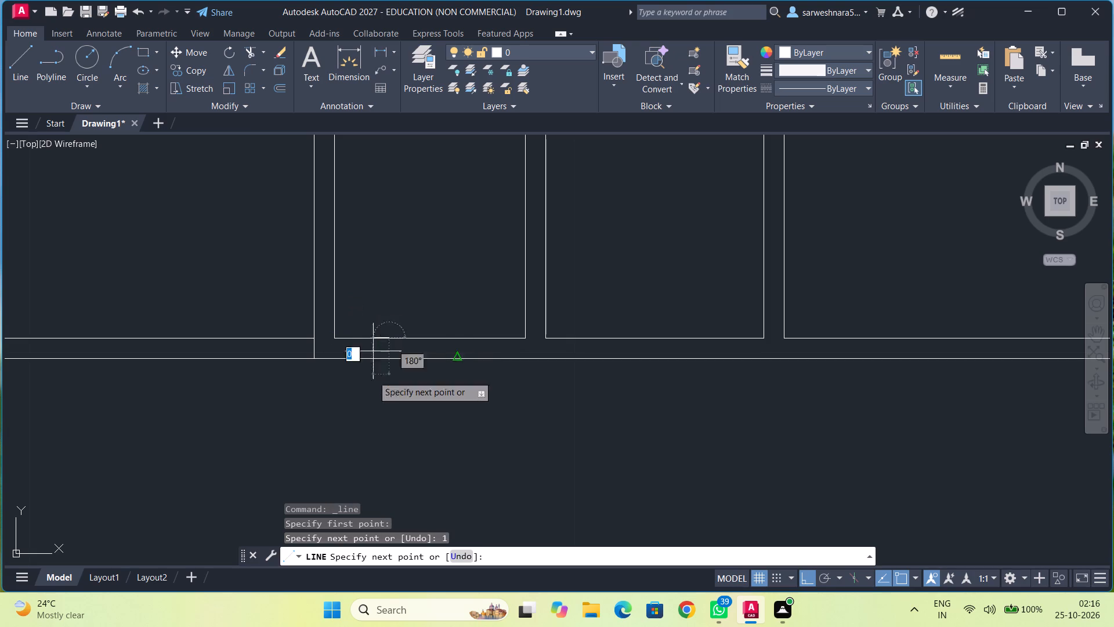
type("0.375")
key("Return")
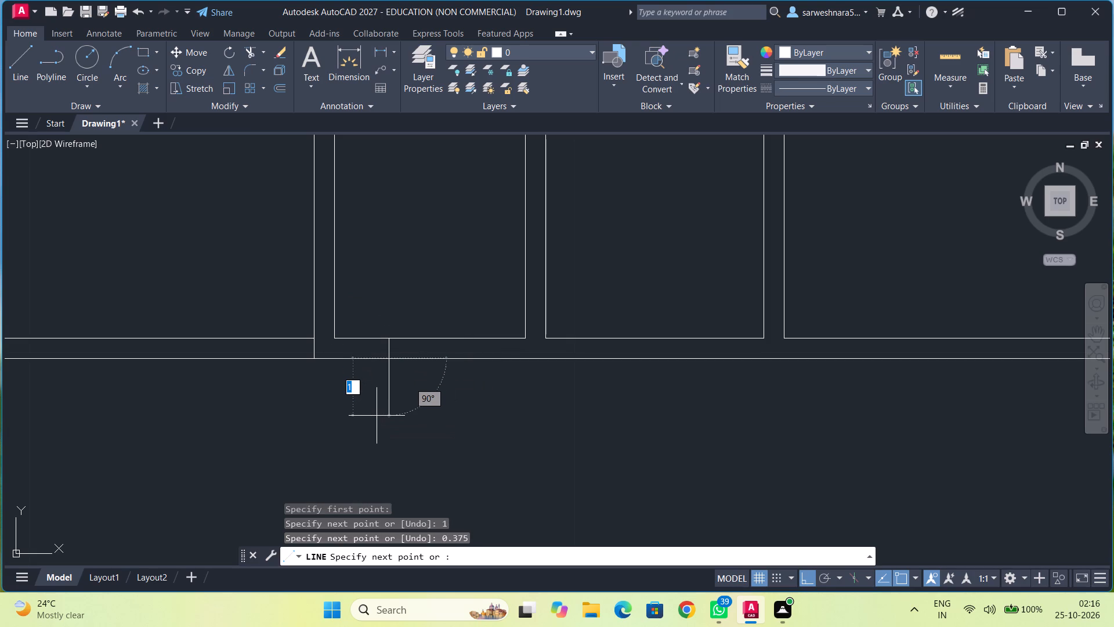
key("Escape")
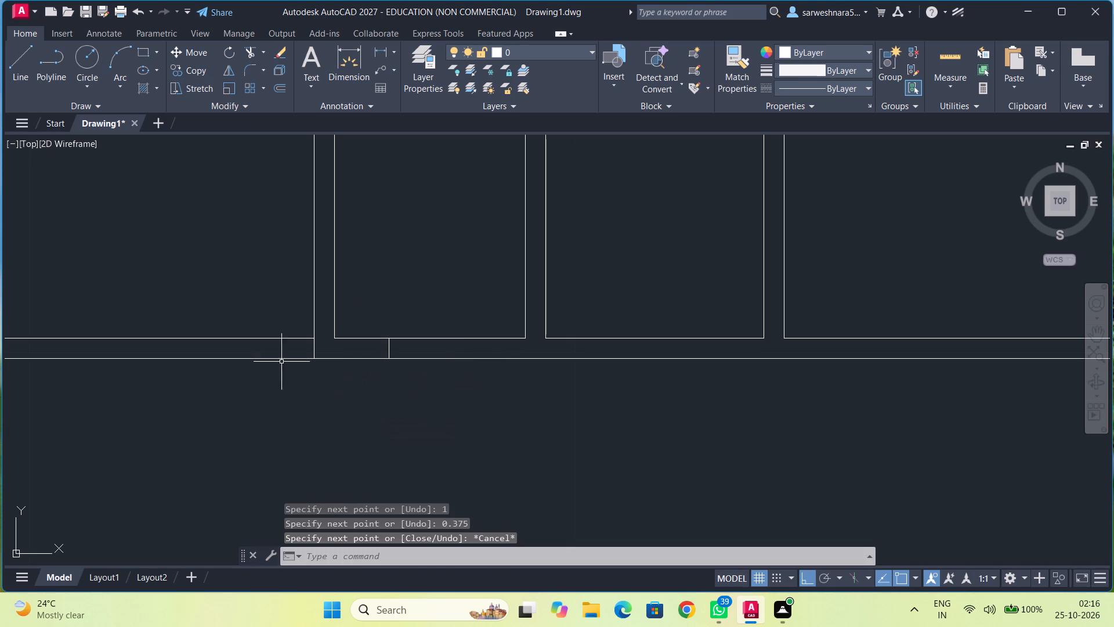
Draw a 0.375 line across the bottom exterior wall, offset 0.5 to the left from the left small room's lower right inner corner.
left_click(10, 70)
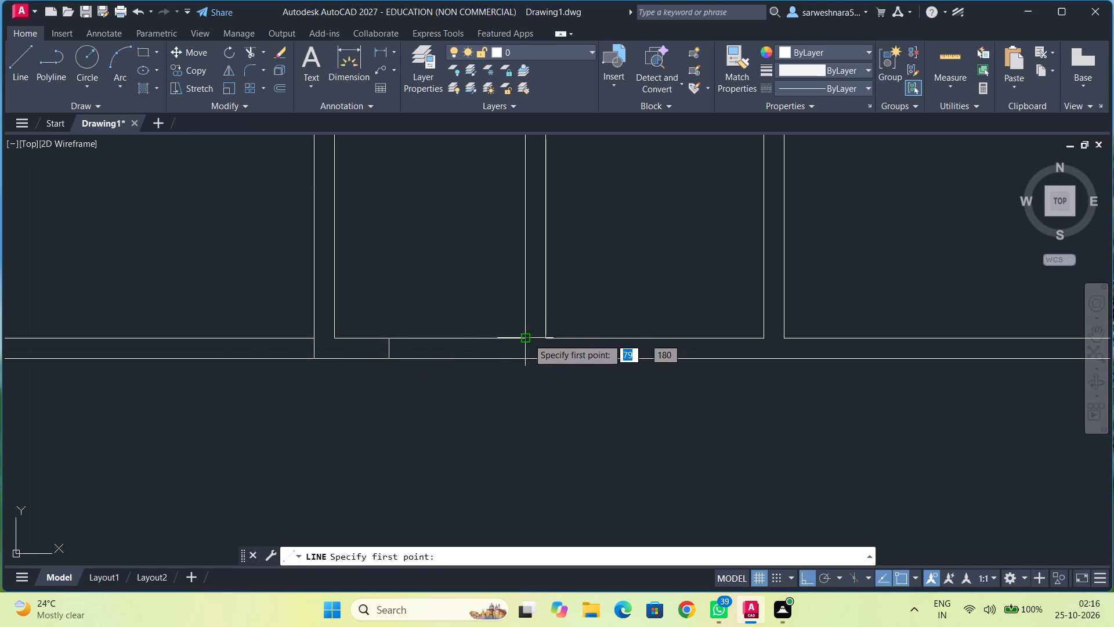
left_click(528, 338)
type("0.5")
key("Return")
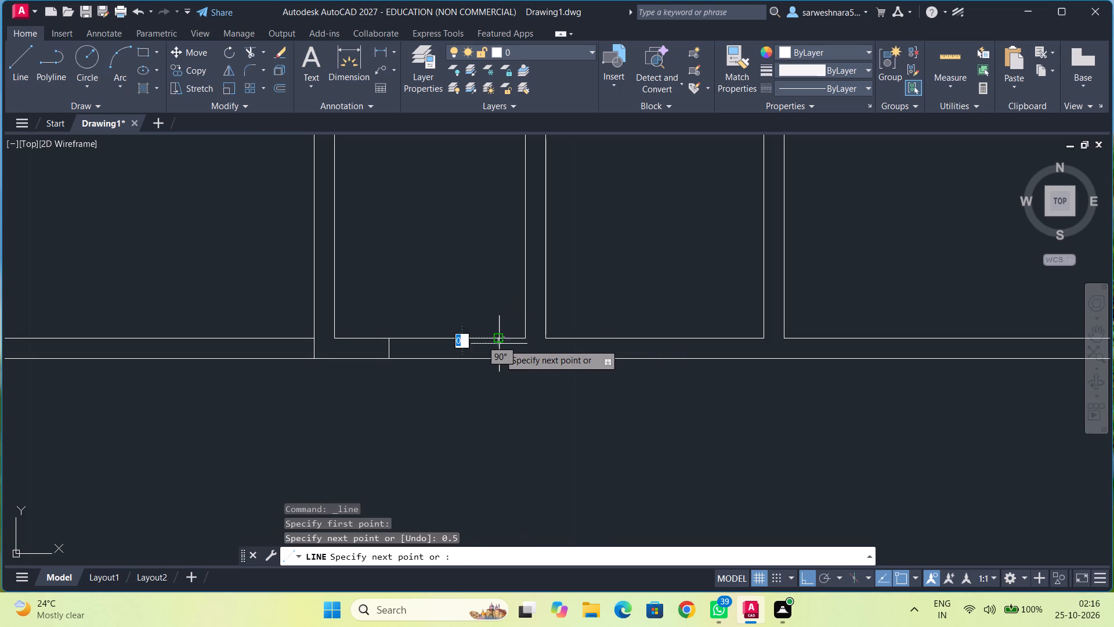
type("0.375")
key("Return")
key("Escape")
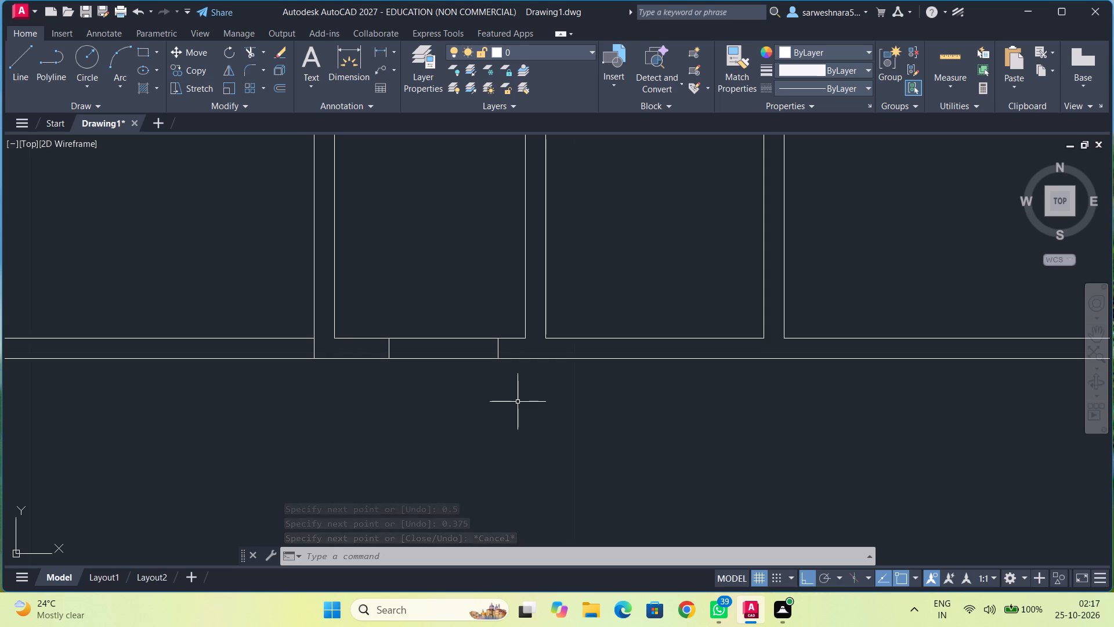
Draw the left small room's window centre line between the midpoints of its two bottom wall marks.
left_click(20, 67)
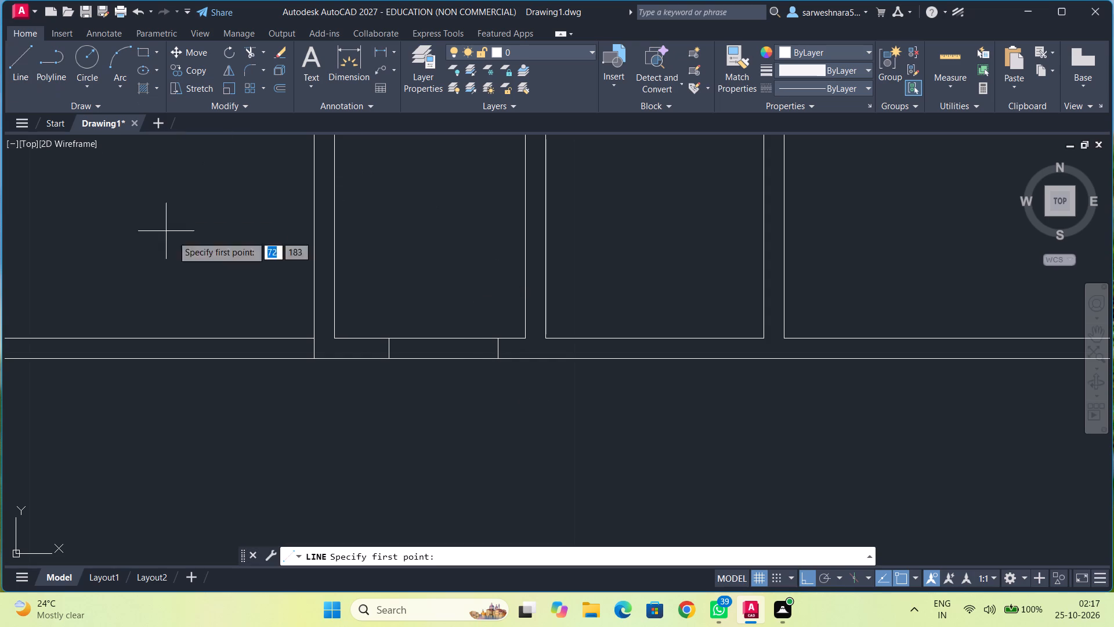
left_click(390, 346)
left_click(500, 352)
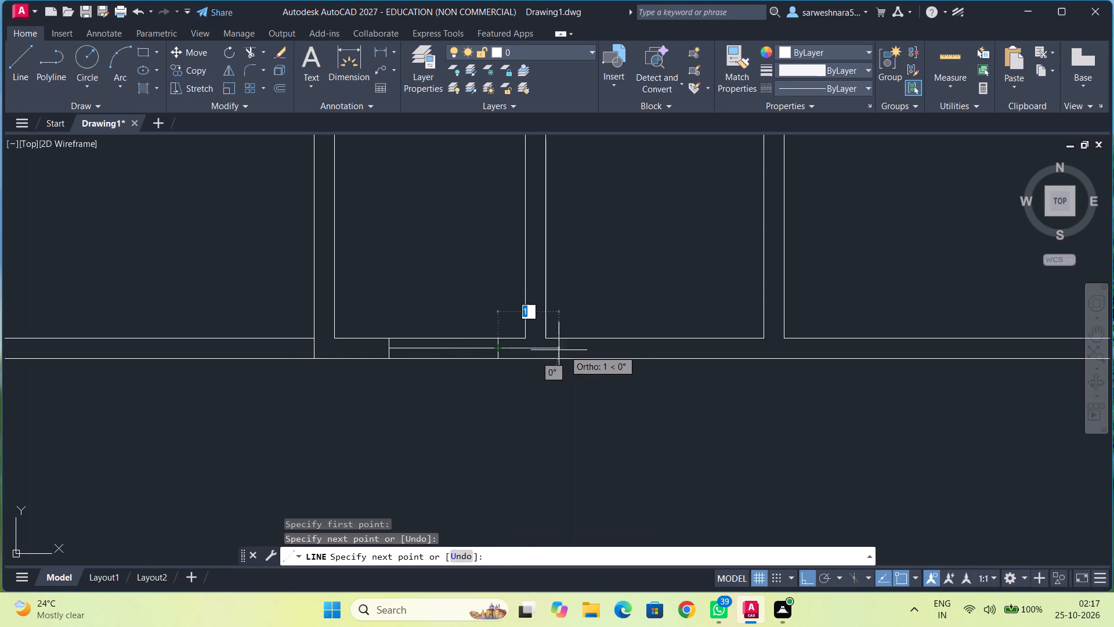
key("Escape")
Draw a 0.375 line across the bottom exterior wall, offset 0.5 to the right from the right small room's lower left inner corner.
middle_click_drag(609, 358, 533, 369)
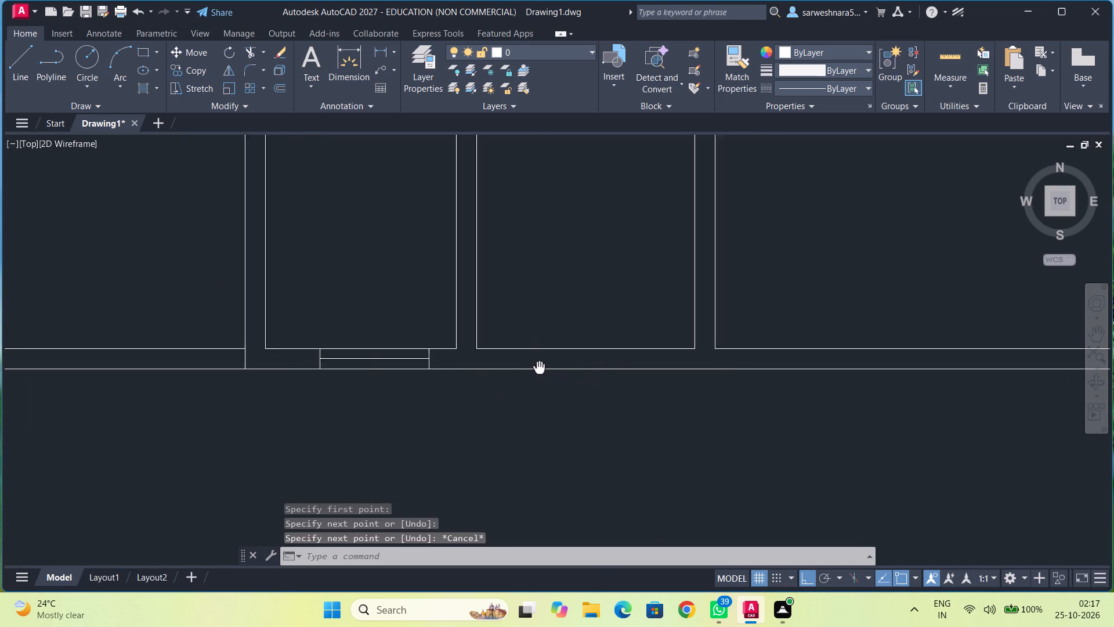
middle_click_drag(533, 369, 502, 369)
left_click(27, 70)
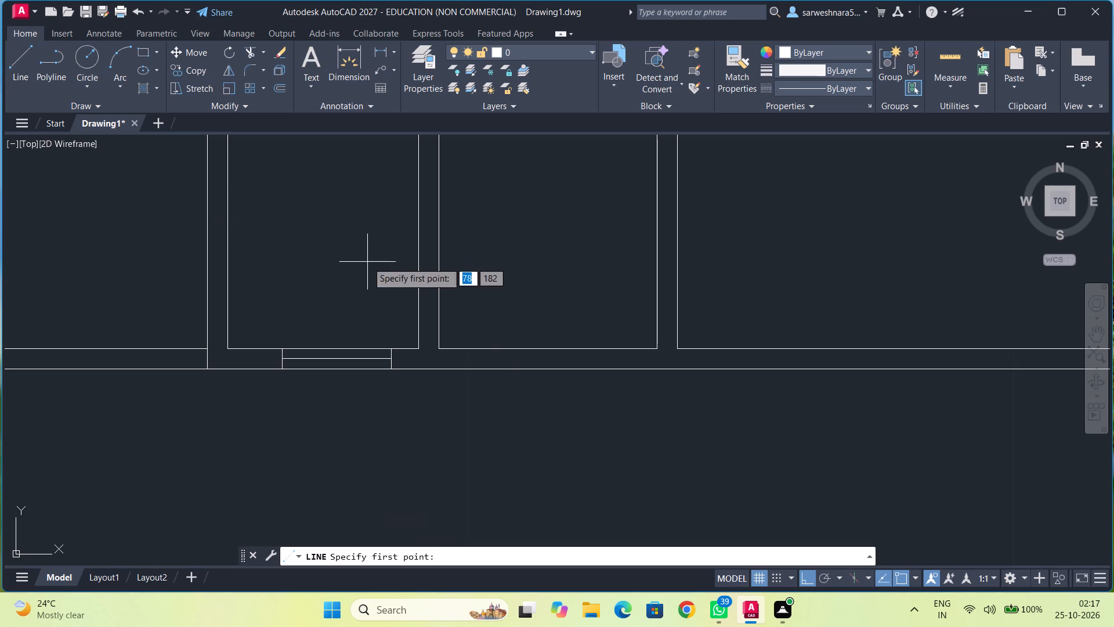
left_click(441, 349)
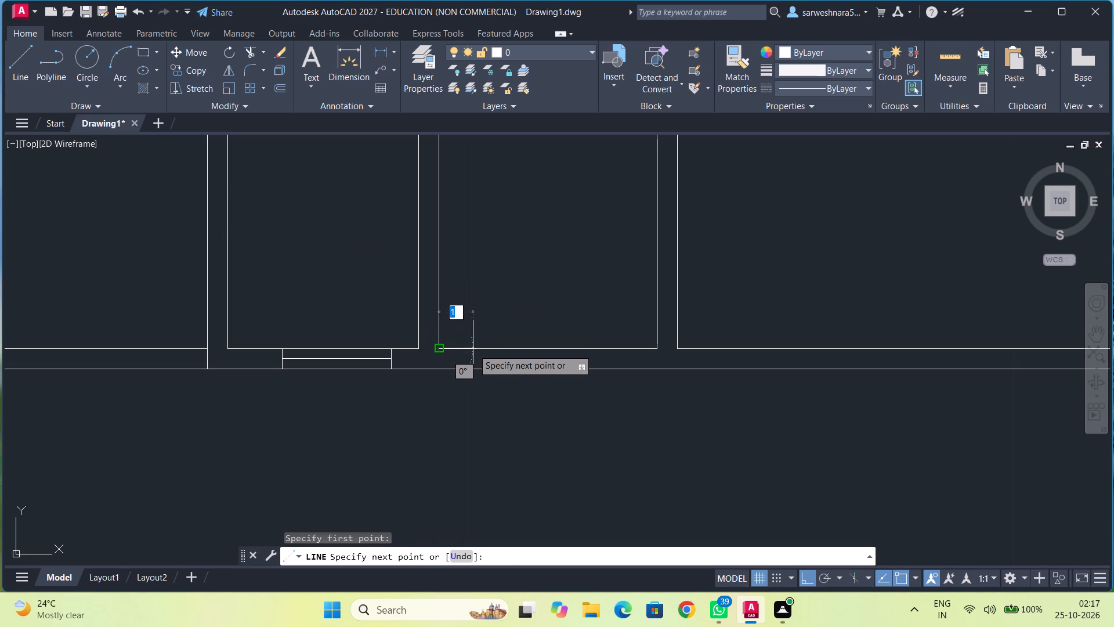
type("0.5")
key("Return")
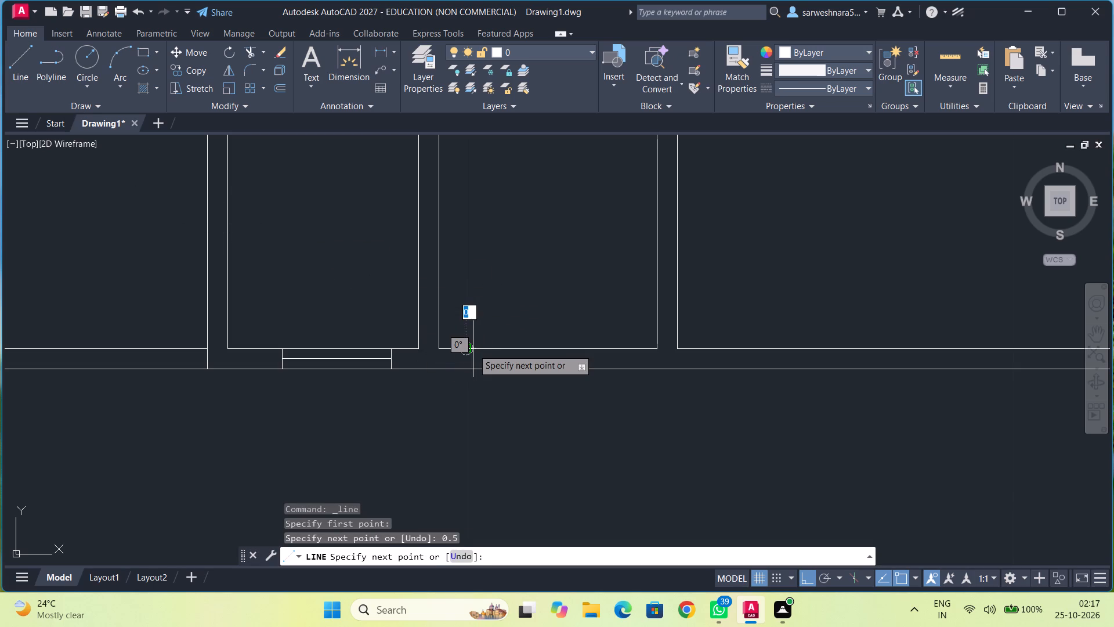
type("0.375")
key("Return")
key("Escape")
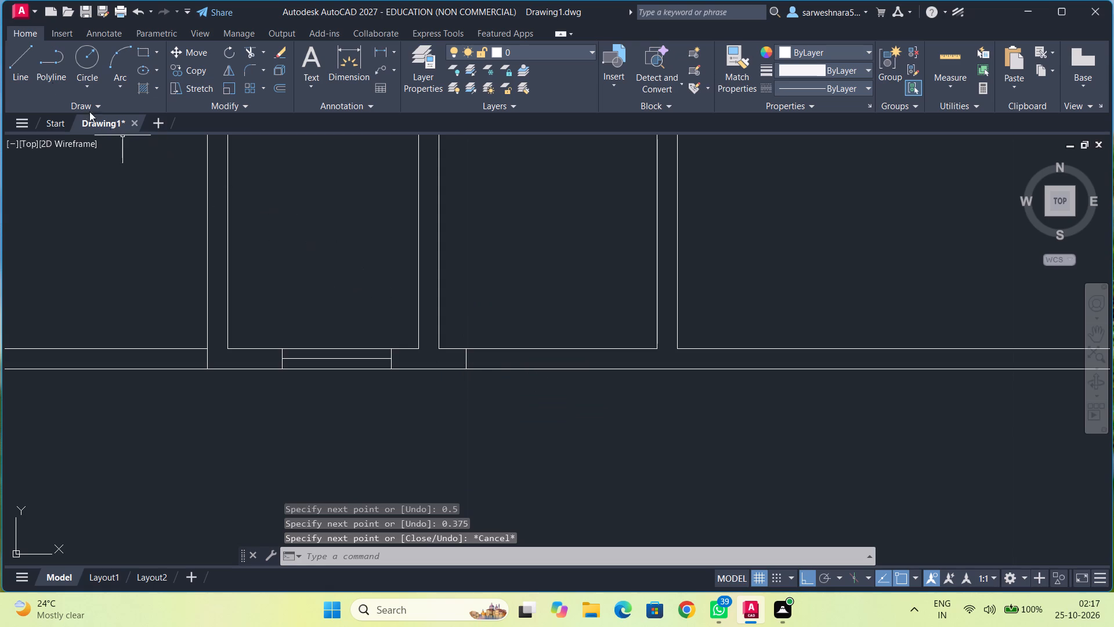
Draw a 0.375 line across the bottom exterior wall, offset 0.6 to the left from the right small room's lower right inner corner.
left_click(16, 66)
left_click(659, 348)
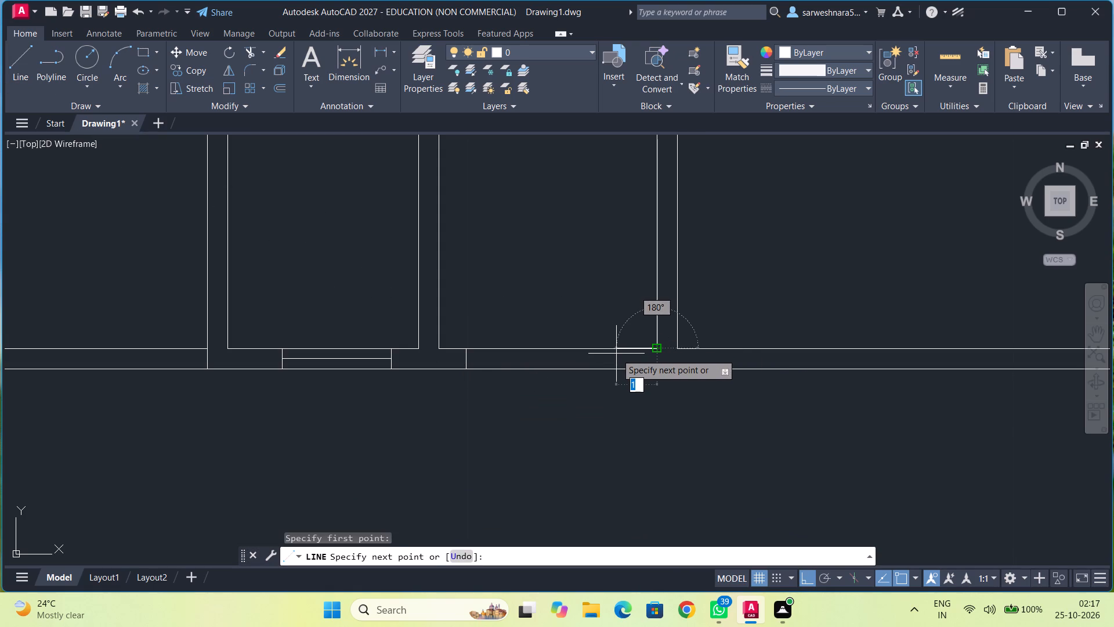
type("0.")
key("6")
key("Return")
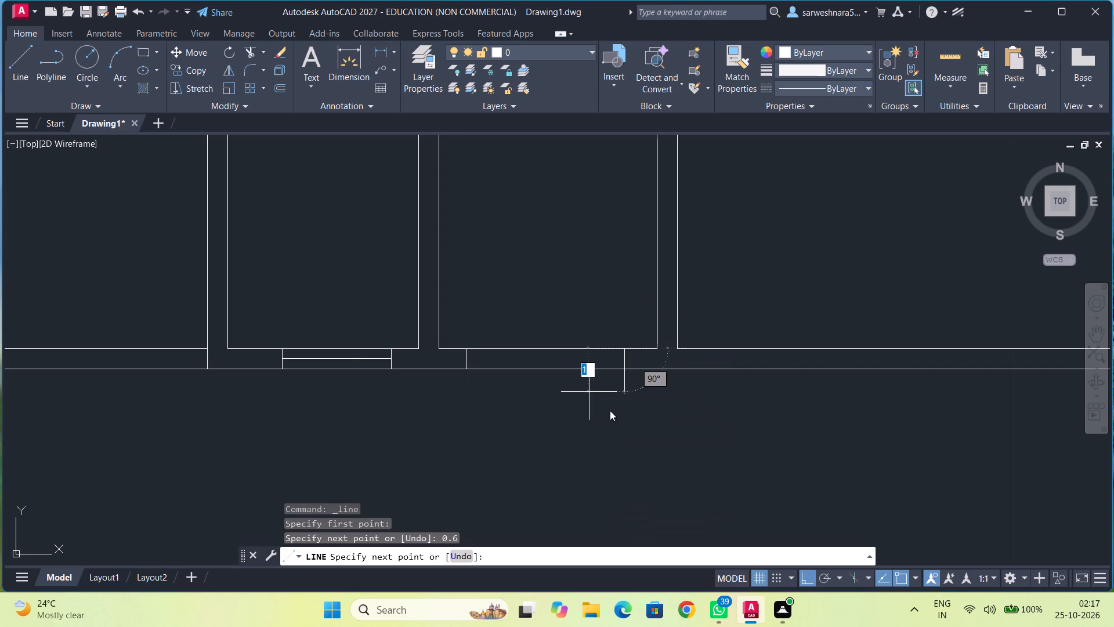
type("0.375")
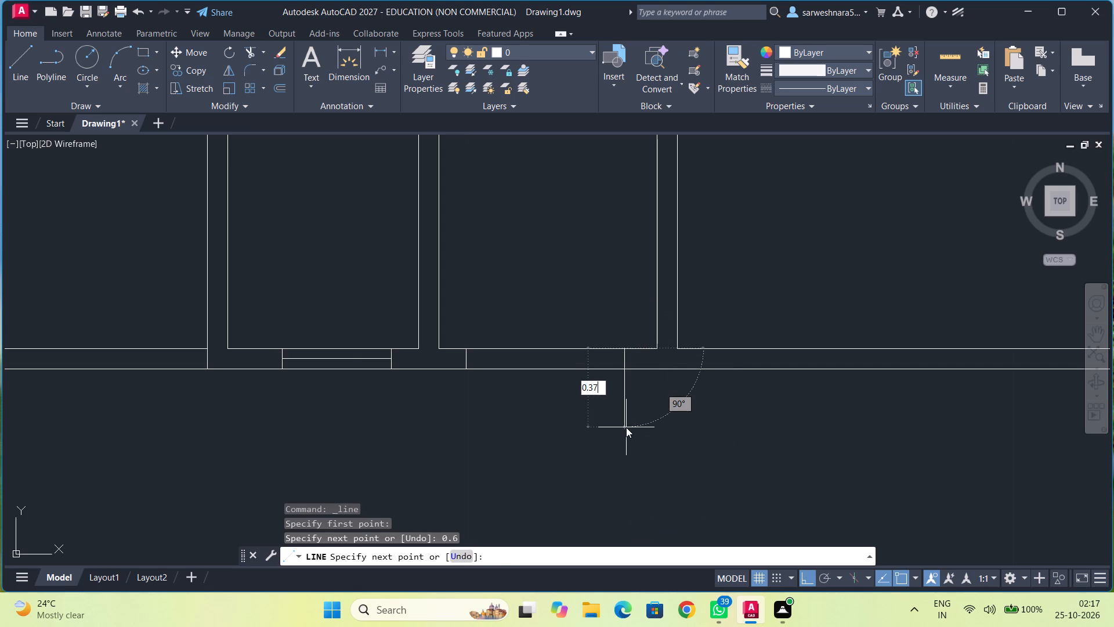
key("Return")
key("Escape")
Draw the right small room's window centre line between the midpoints of its two bottom wall marks.
left_click(30, 68)
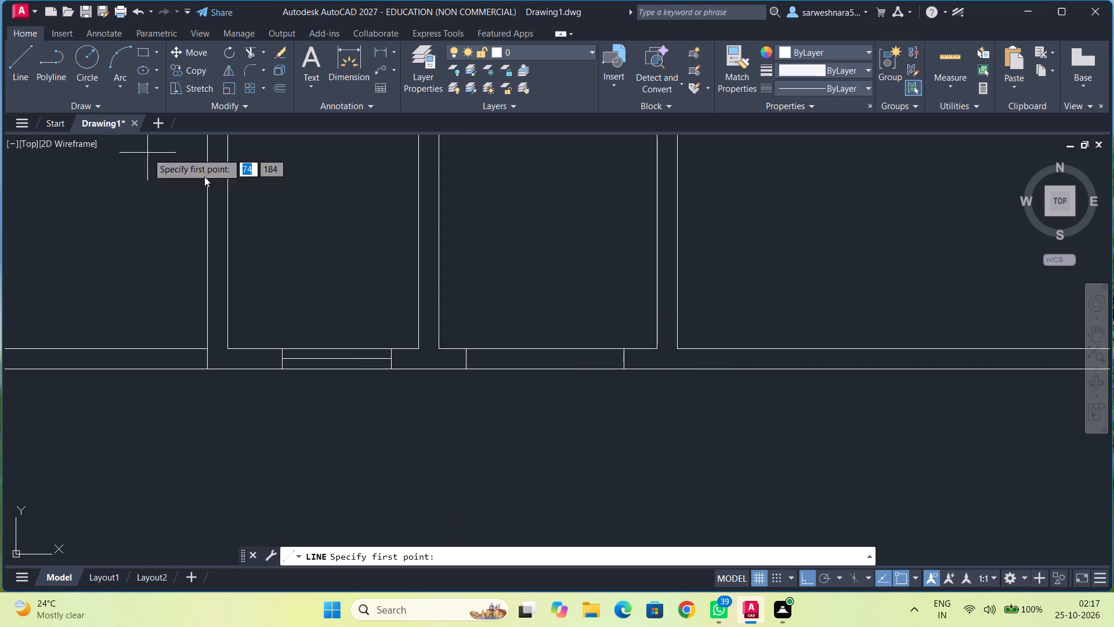
left_click(466, 361)
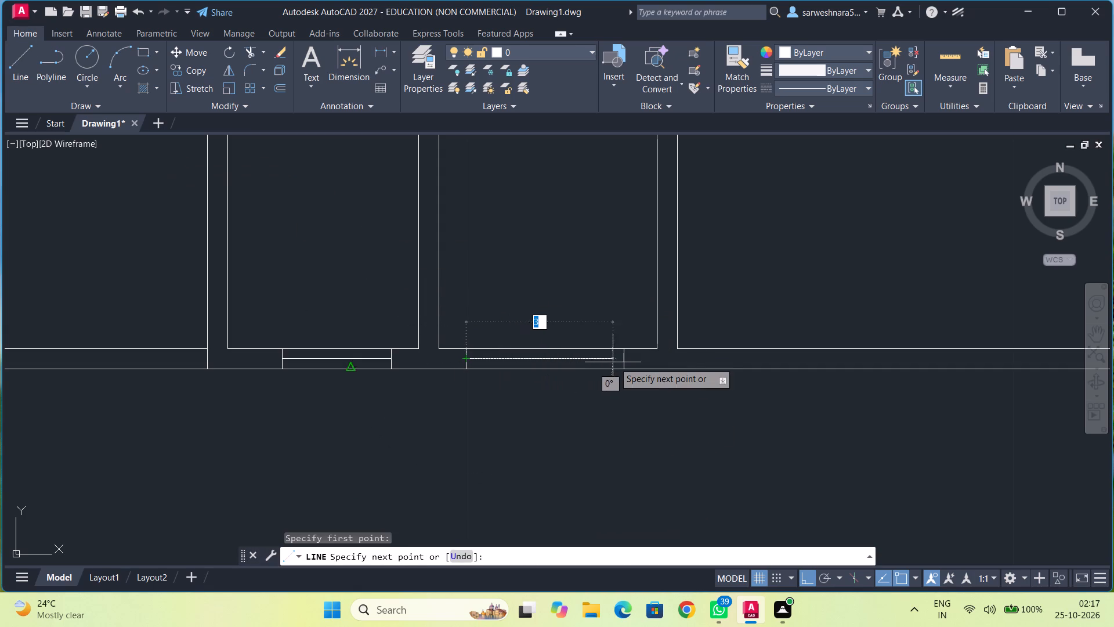
left_click(626, 361)
key("Escape")
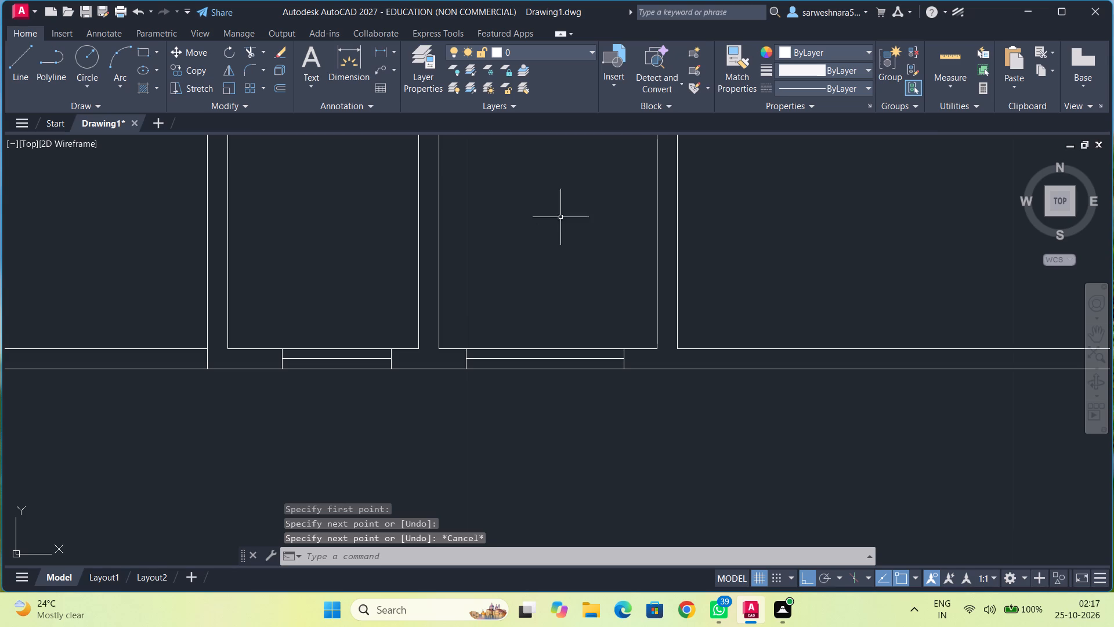
Draw a 0.375 line across the bottom exterior wall, offset 0.5 to the right from the large lower right room's lower left inner corner.
scroll(551, 204, "down", 1)
middle_click_drag(551, 204, 549, 386)
middle_click_drag(550, 377, 533, 356)
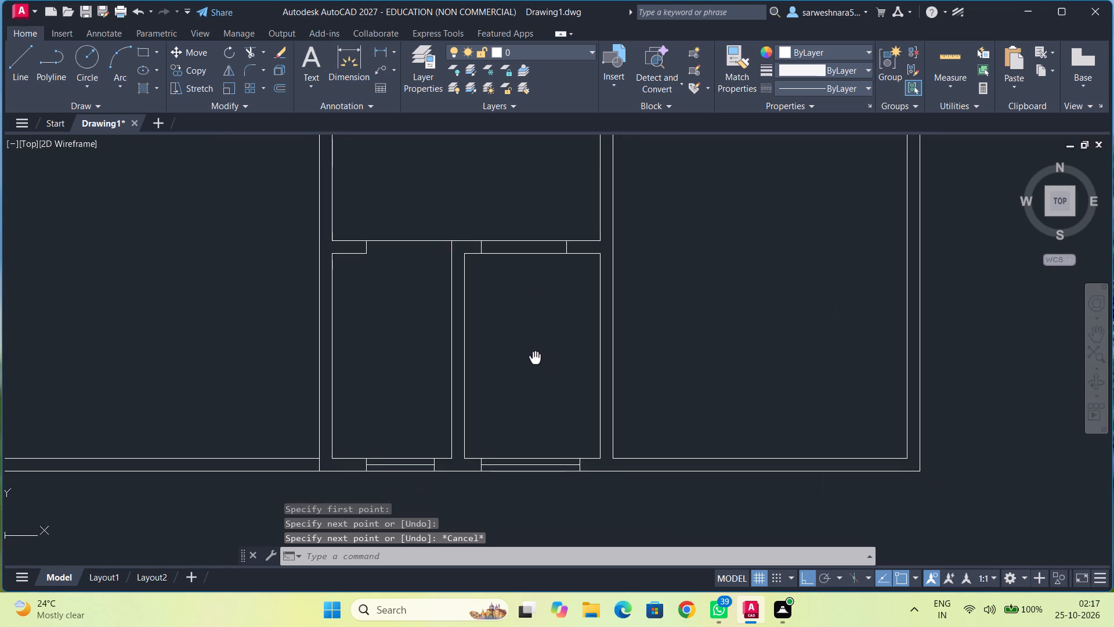
middle_click_drag(533, 356, 529, 354)
middle_click_drag(553, 354, 529, 334)
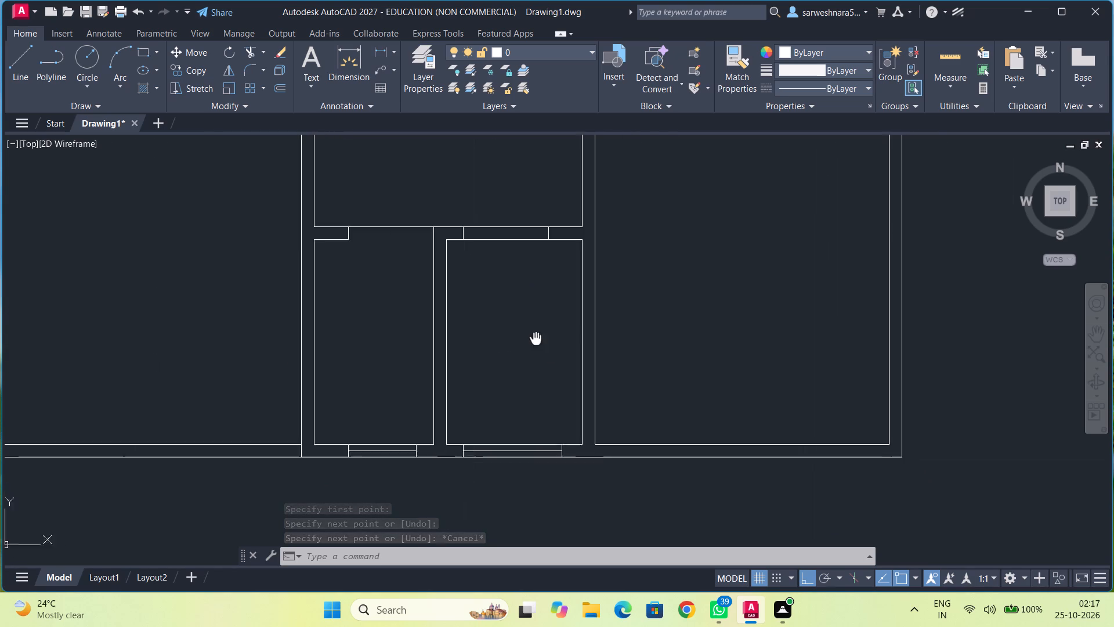
middle_click_drag(529, 334, 494, 318)
middle_click_drag(511, 333, 493, 320)
left_click(5, 67)
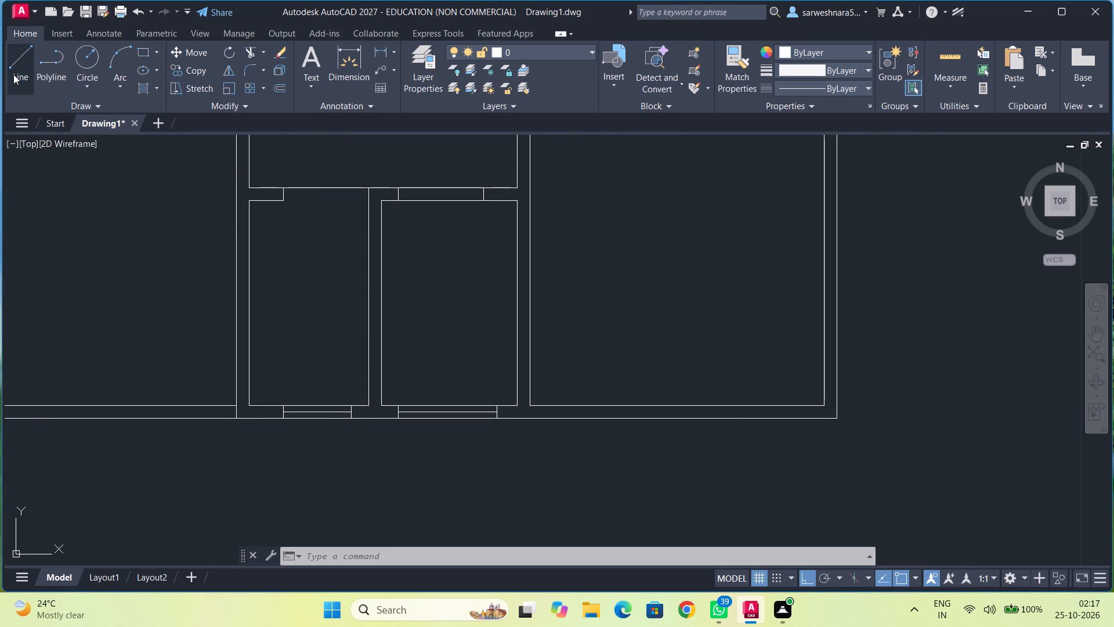
left_click(13, 74)
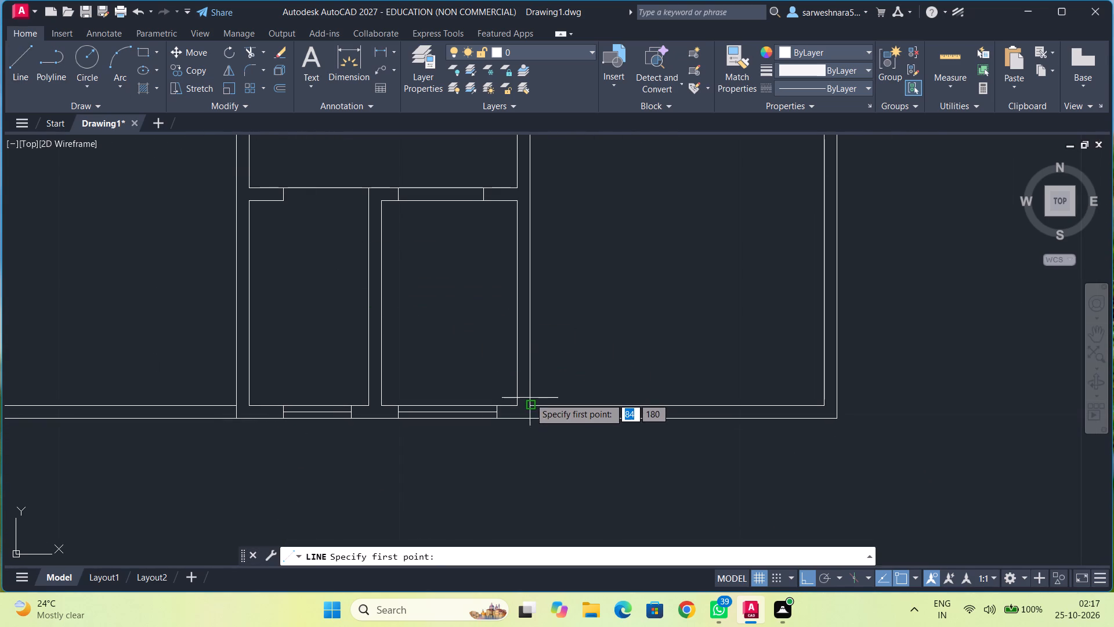
left_click(530, 403)
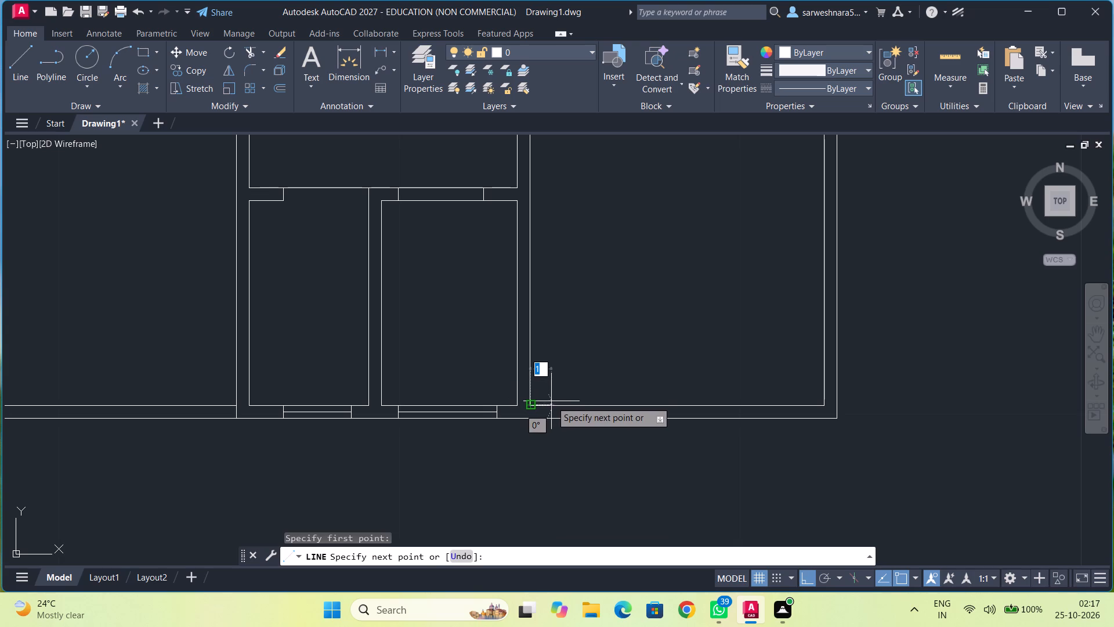
type("0.5")
key("Return")
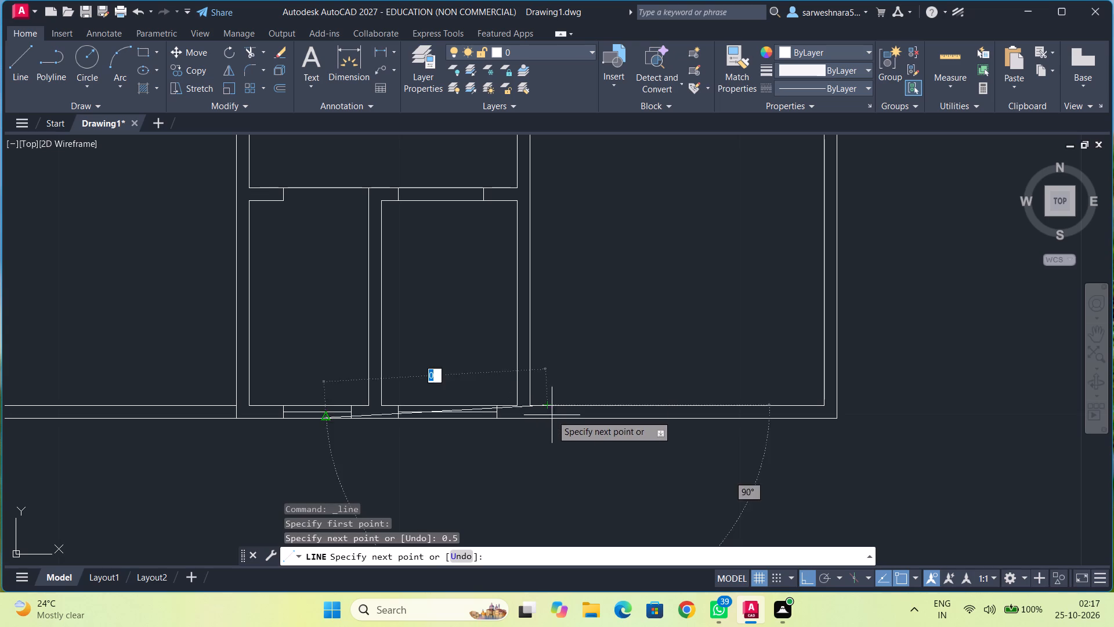
type("0.375")
key("Return")
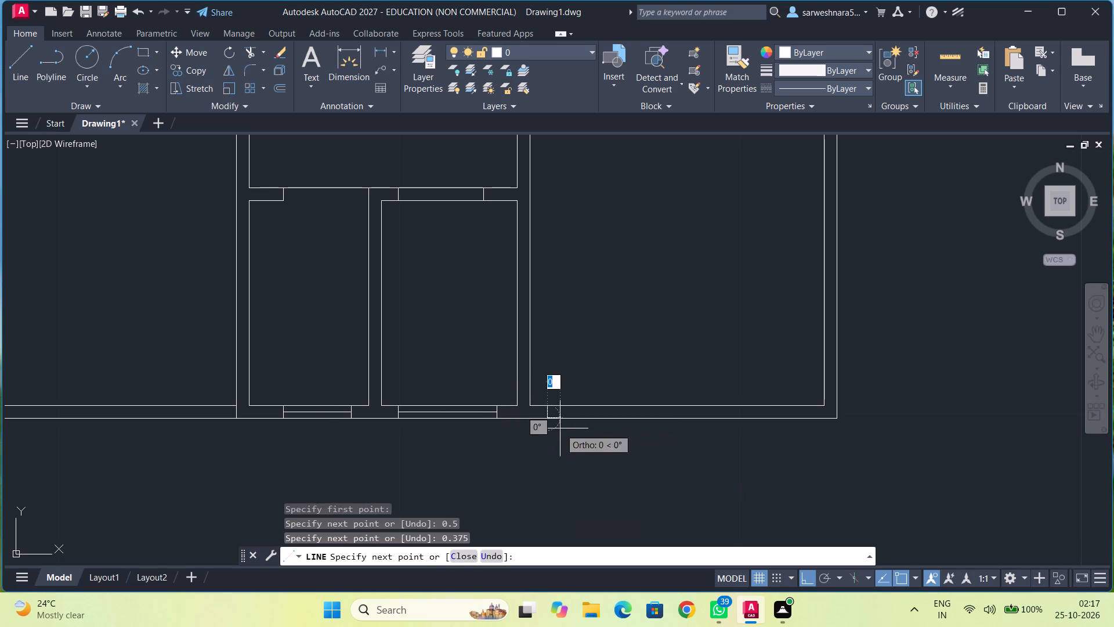
key("Escape")
Examine the walls and openings across the first plan, from its bottom rooms up to the top rooms and back.
scroll(574, 201, "down", 2)
middle_click_drag(578, 212, 554, 329)
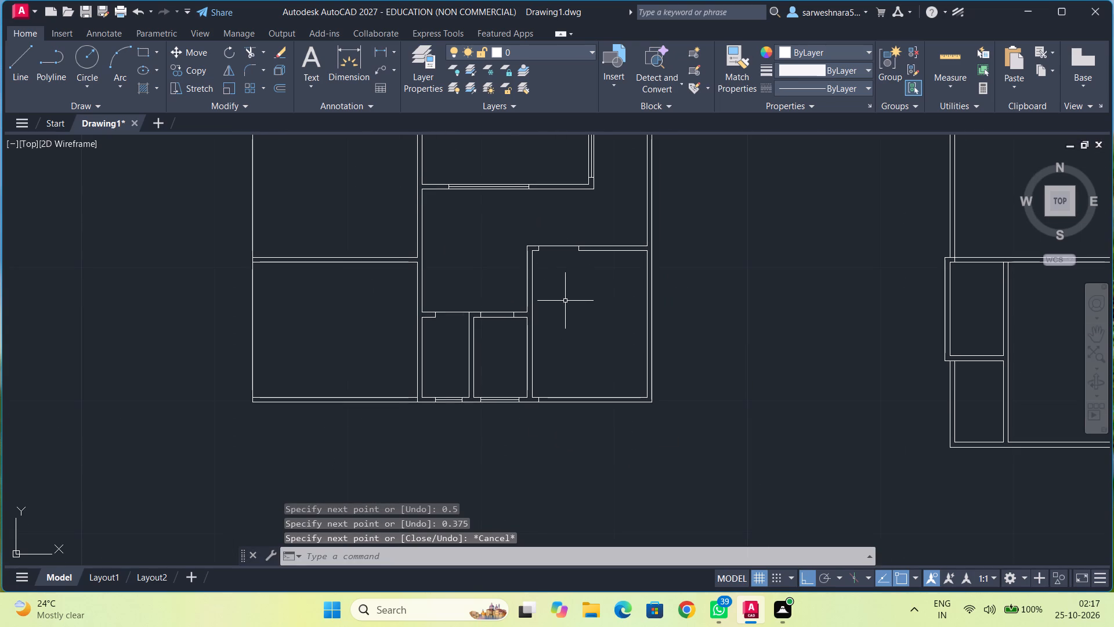
middle_click_drag(593, 287, 554, 319)
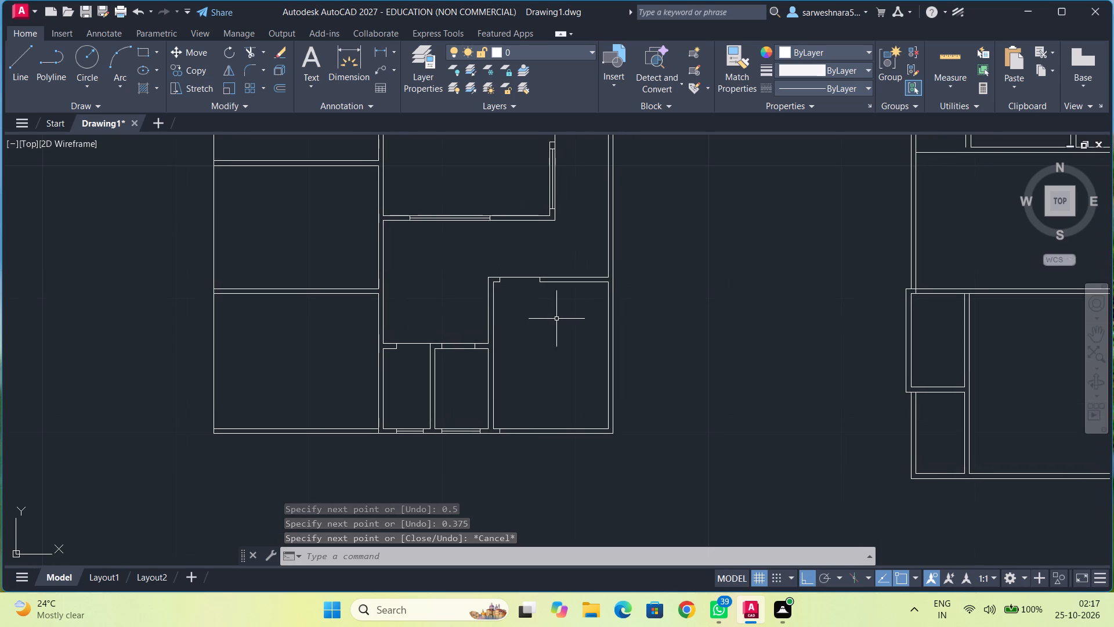
middle_click_drag(559, 318, 552, 397)
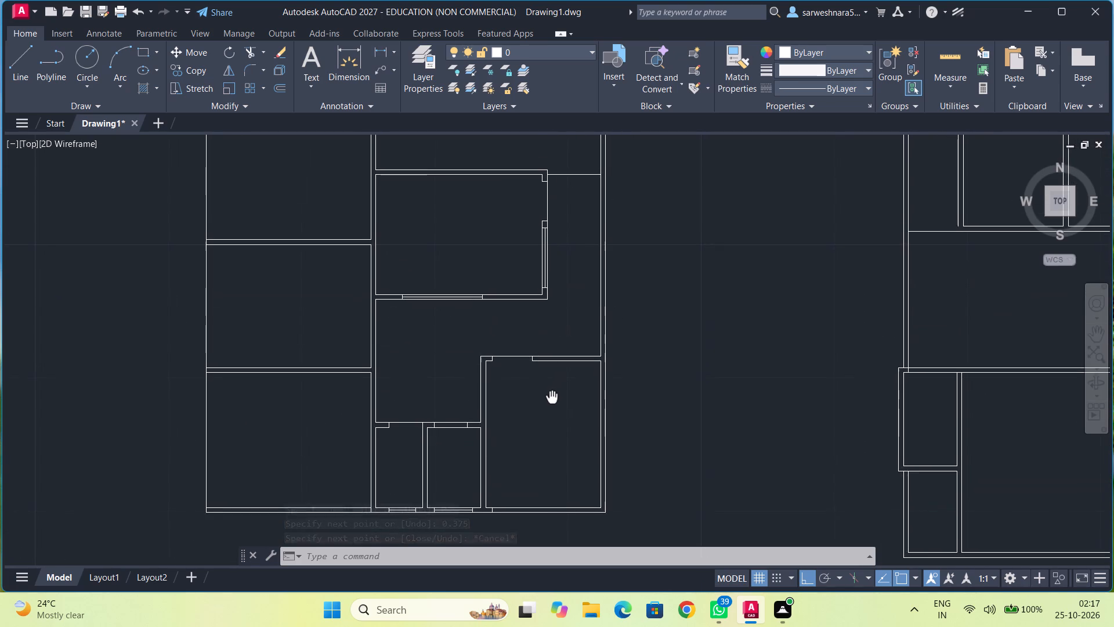
middle_click_drag(543, 318, 556, 327)
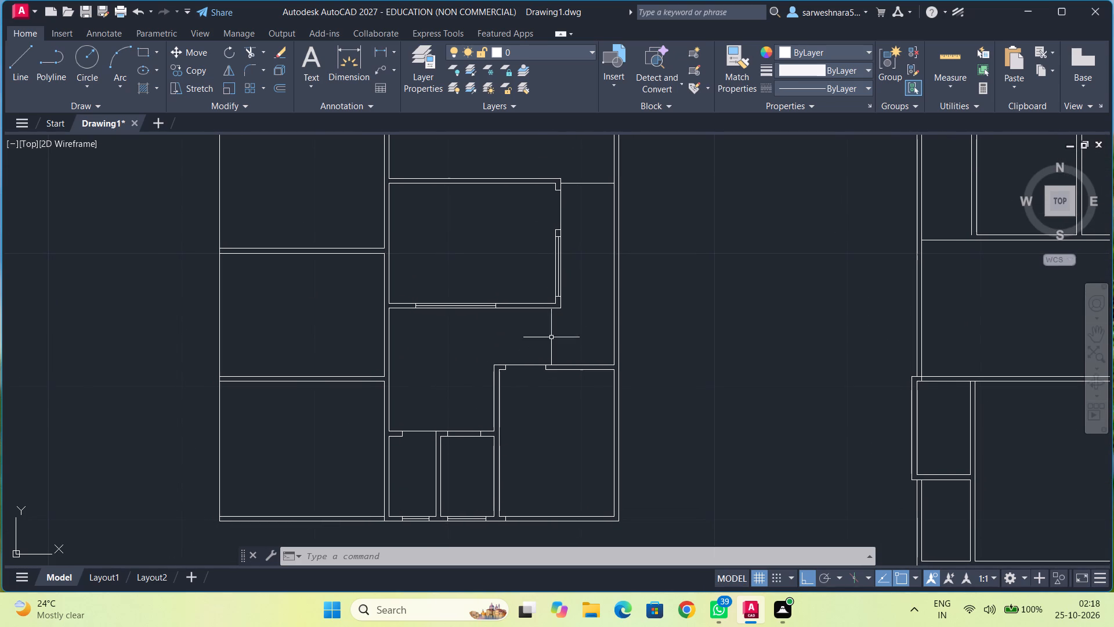
middle_click_drag(433, 256, 476, 353)
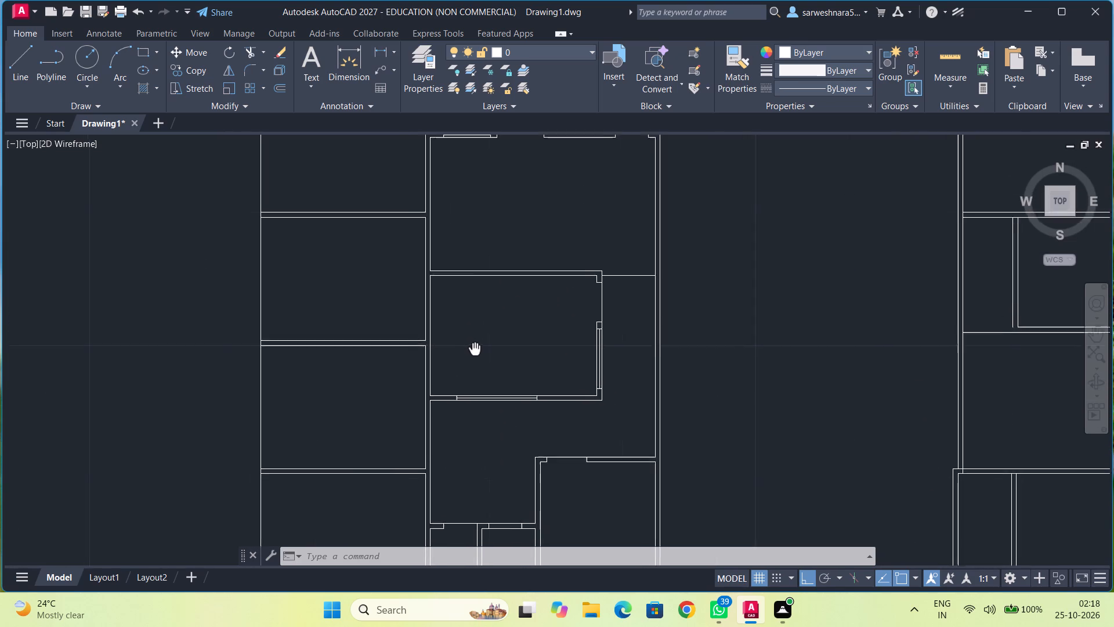
middle_click_drag(476, 353, 460, 412)
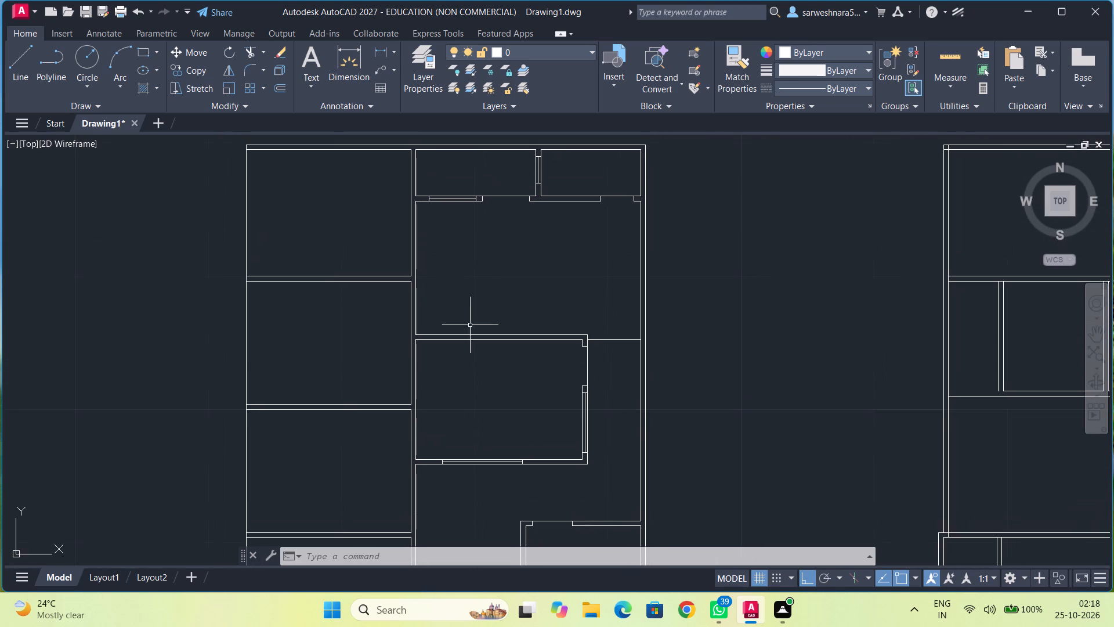
middle_click_drag(472, 311, 472, 345)
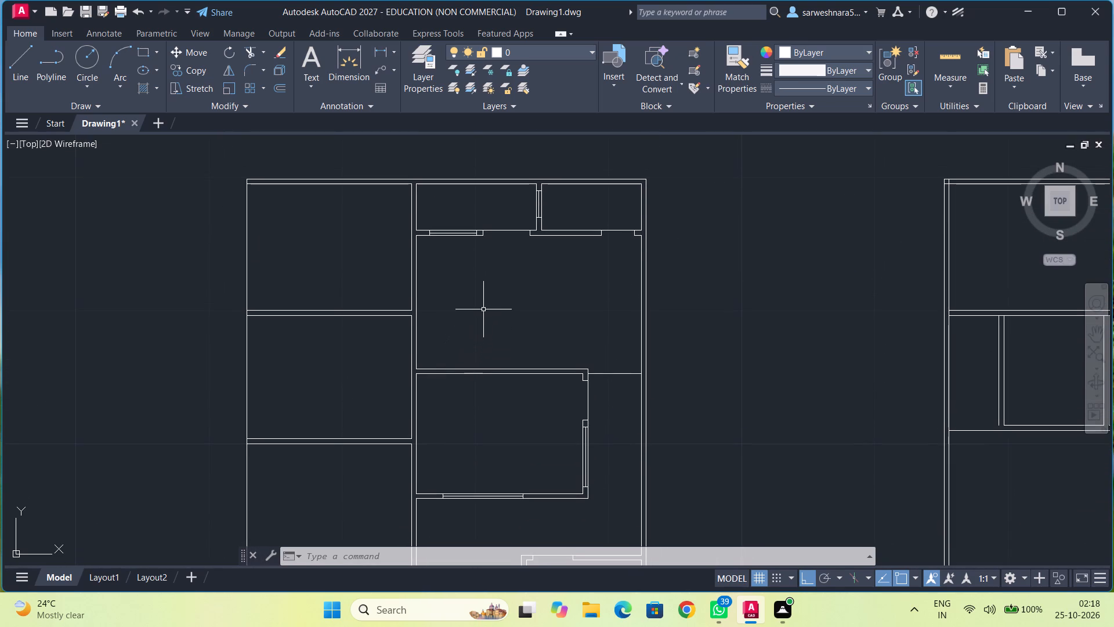
middle_click_drag(504, 307, 585, 212)
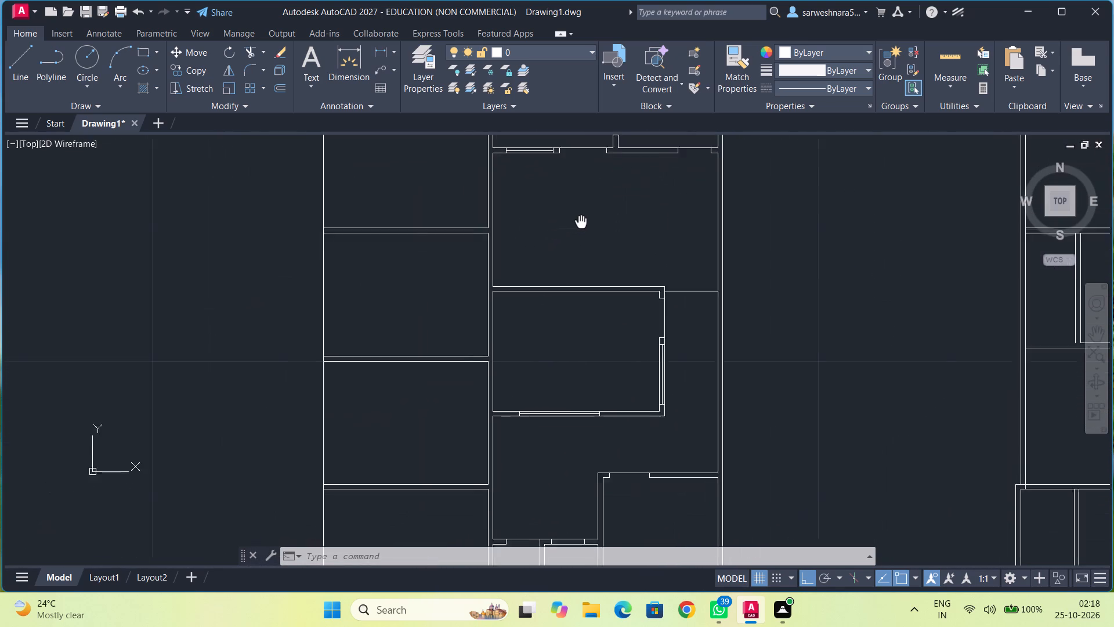
middle_click_drag(585, 212, 653, 116)
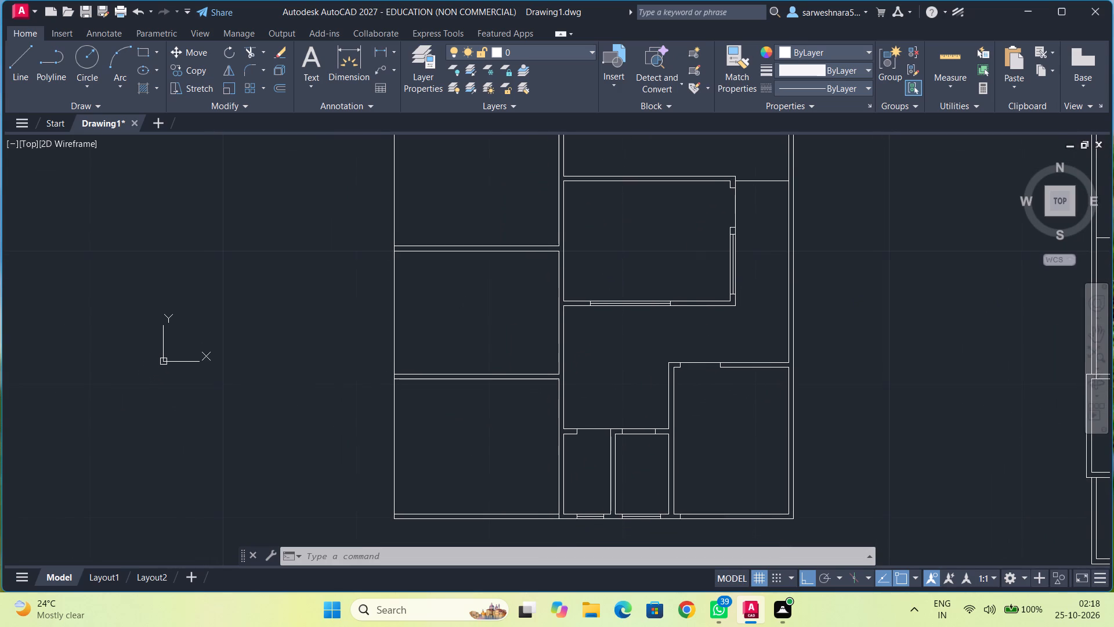
middle_click_drag(653, 116, 653, 117)
Trim away the inner bottom wall line of the first plan's lower left room, including the remaining piece at its left corner.
scroll(493, 448, "up", 1)
middle_click_drag(489, 445, 485, 437)
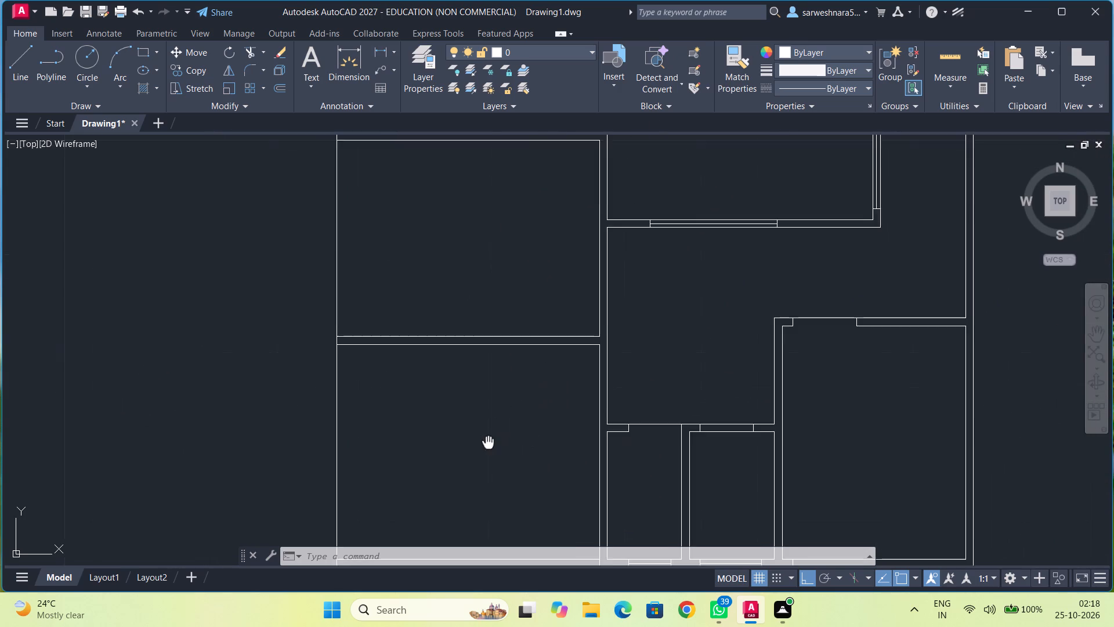
middle_click_drag(485, 437, 475, 197)
left_click(249, 52)
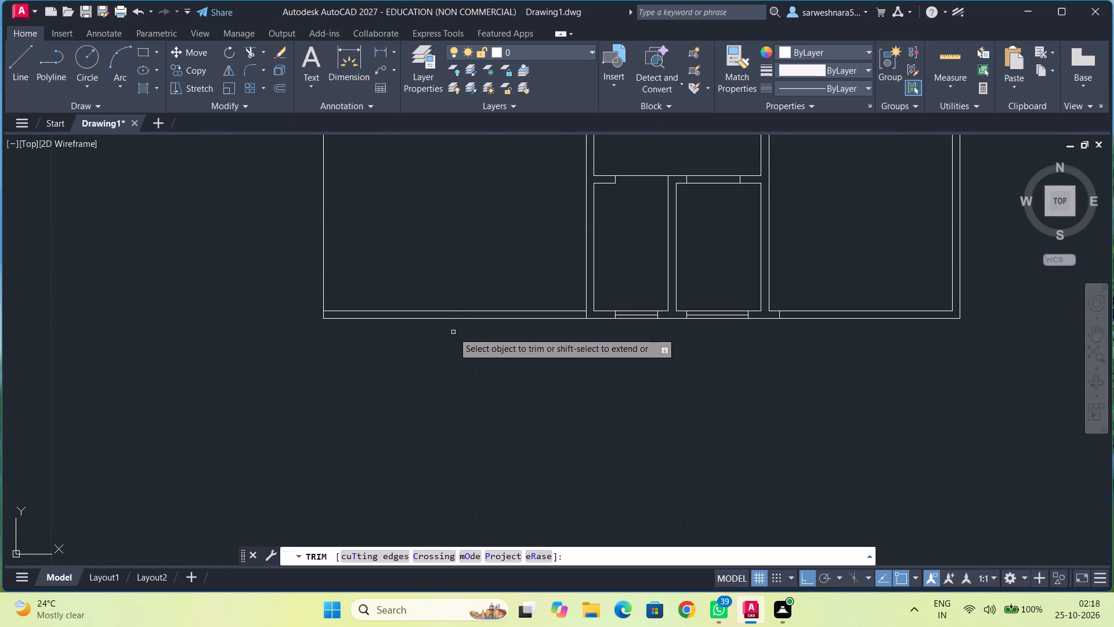
left_click(454, 310)
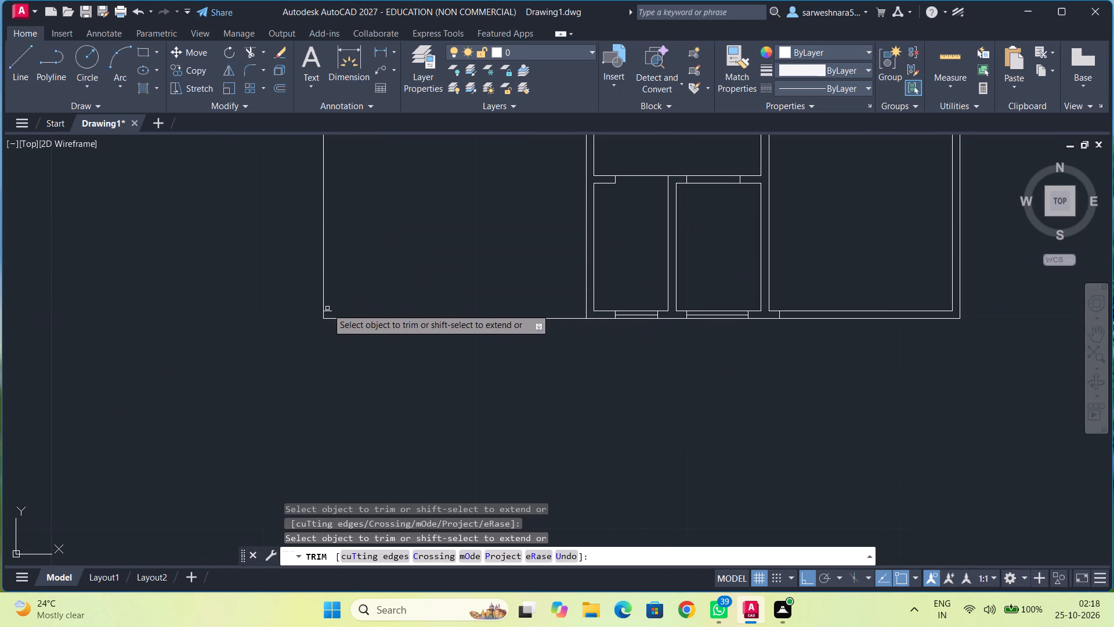
left_click(331, 310)
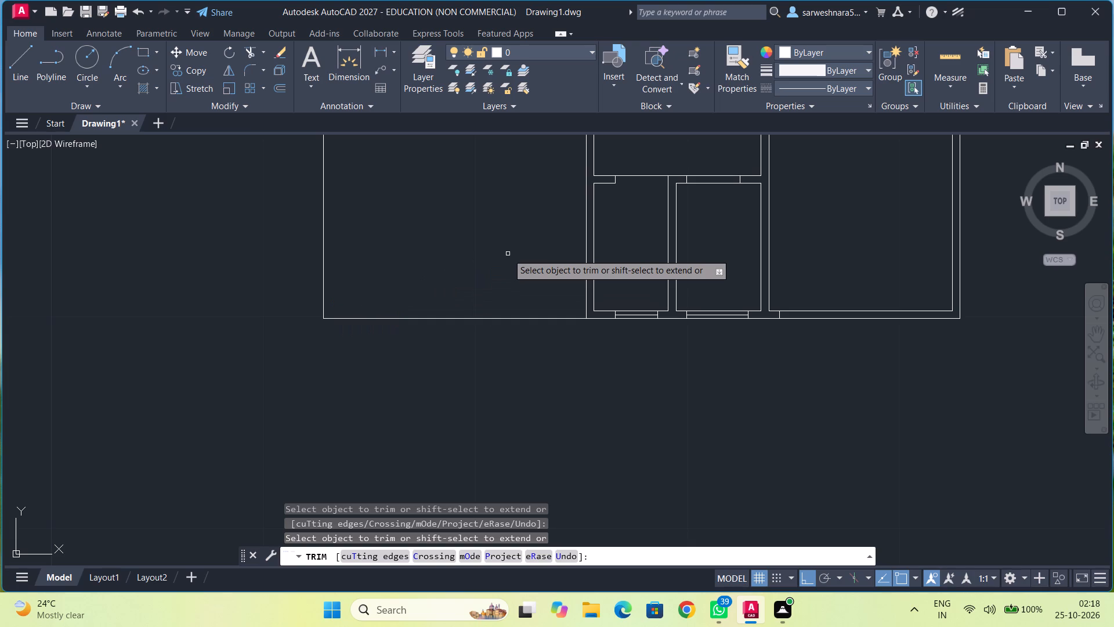
key("Escape")
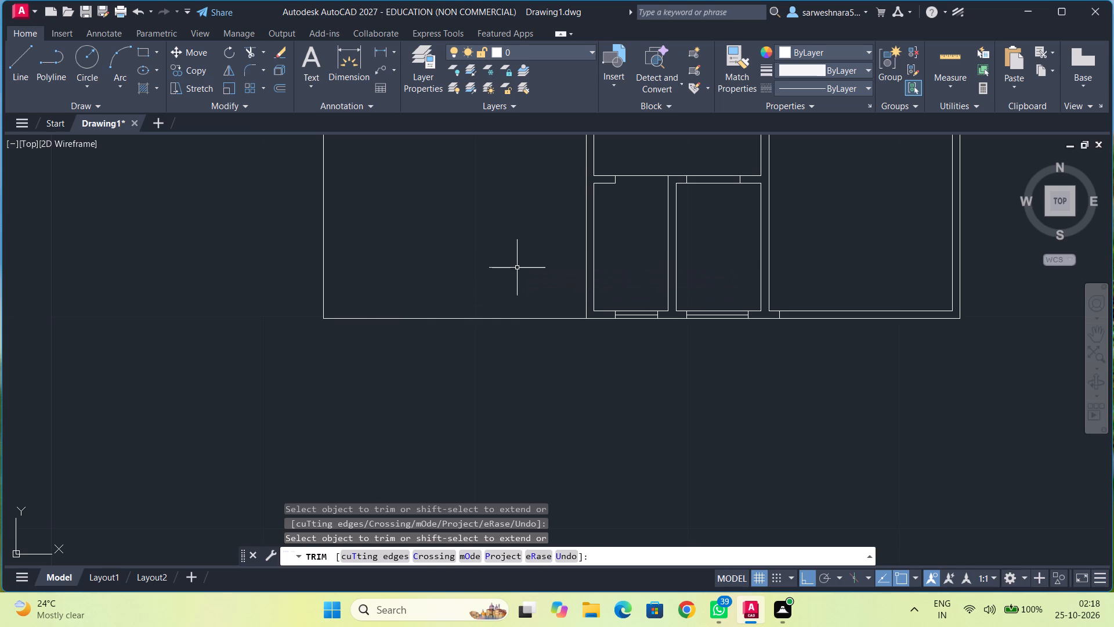
Examine the first plan's walls and openings from the bottom rooms up to the top rooms and back down.
scroll(517, 268, "down", 1)
middle_click_drag(517, 268, 479, 395)
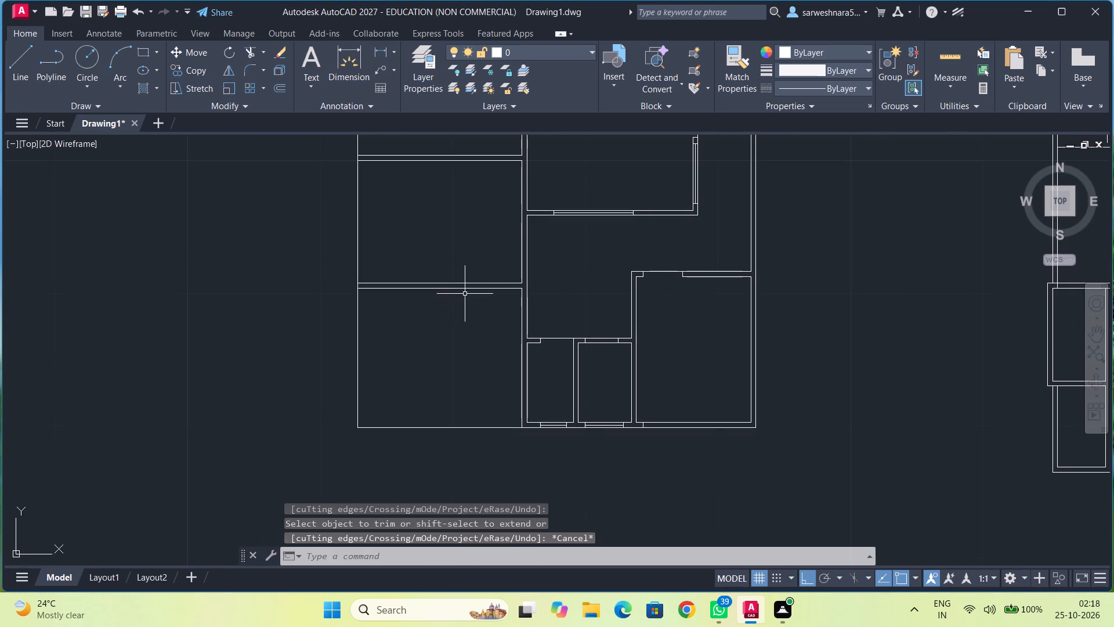
middle_click_drag(465, 307, 463, 410)
middle_click_drag(459, 343, 449, 501)
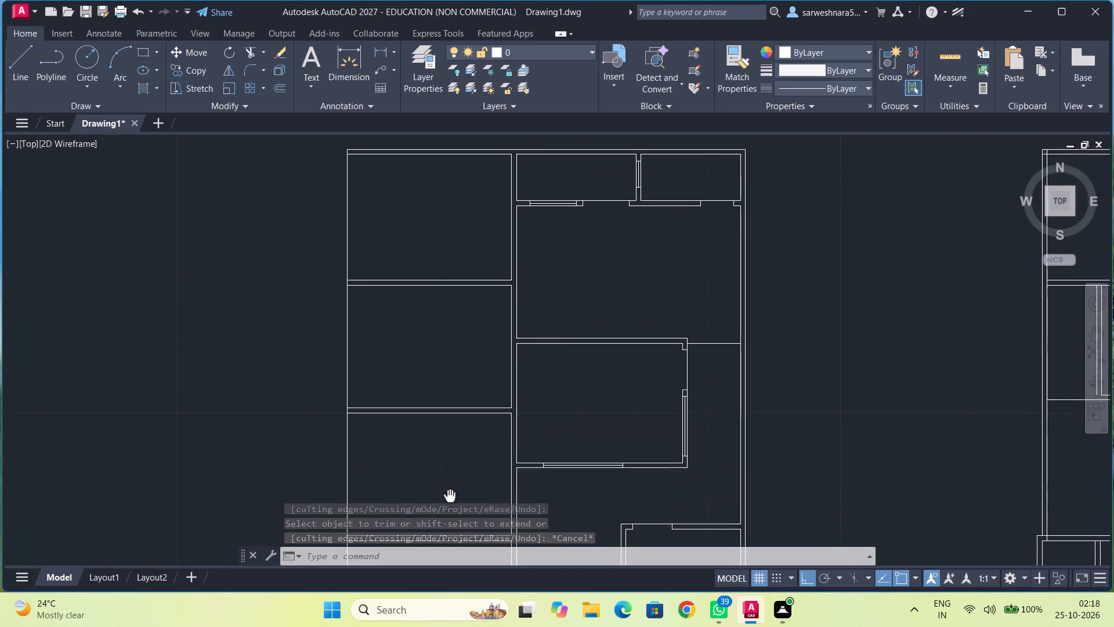
middle_click_drag(449, 501, 444, 498)
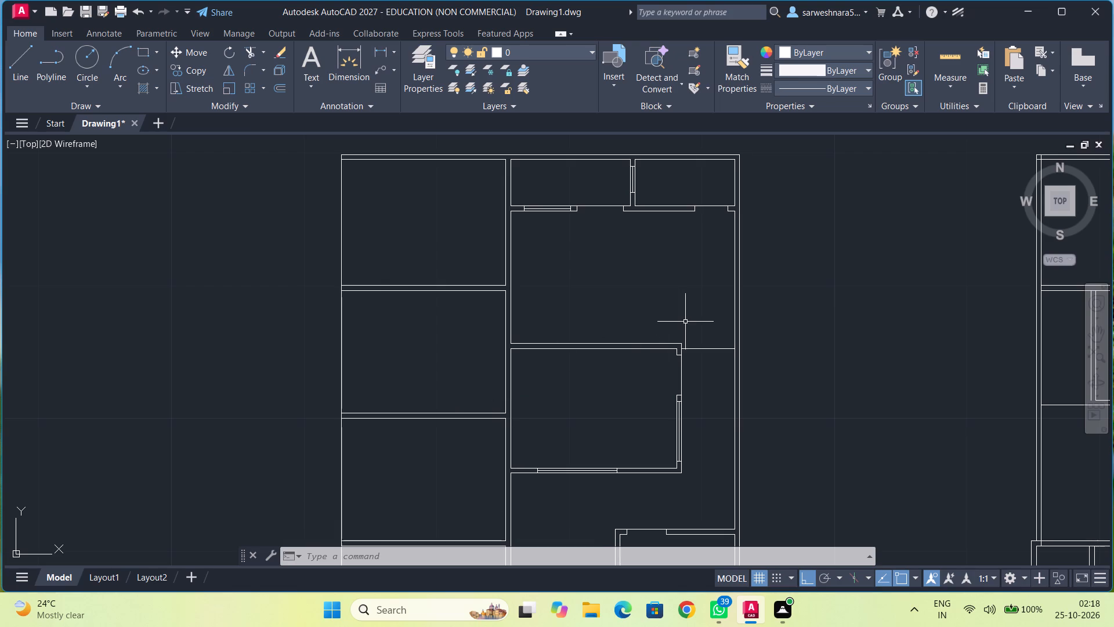
middle_click_drag(686, 322, 639, 333)
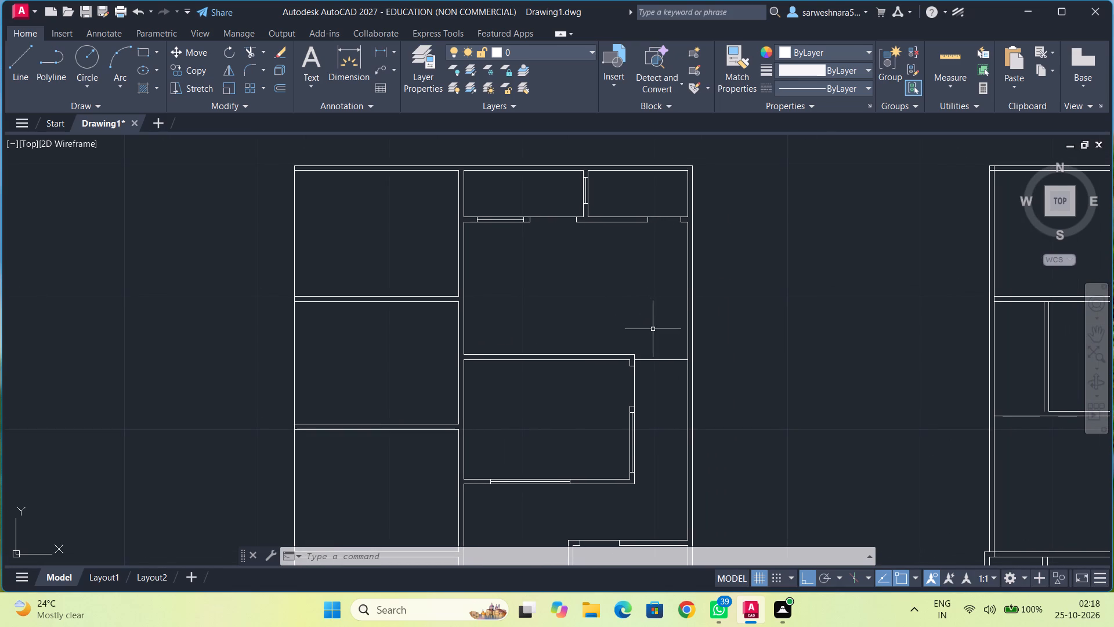
middle_click_drag(653, 330, 658, 193)
middle_click_drag(624, 329, 652, 235)
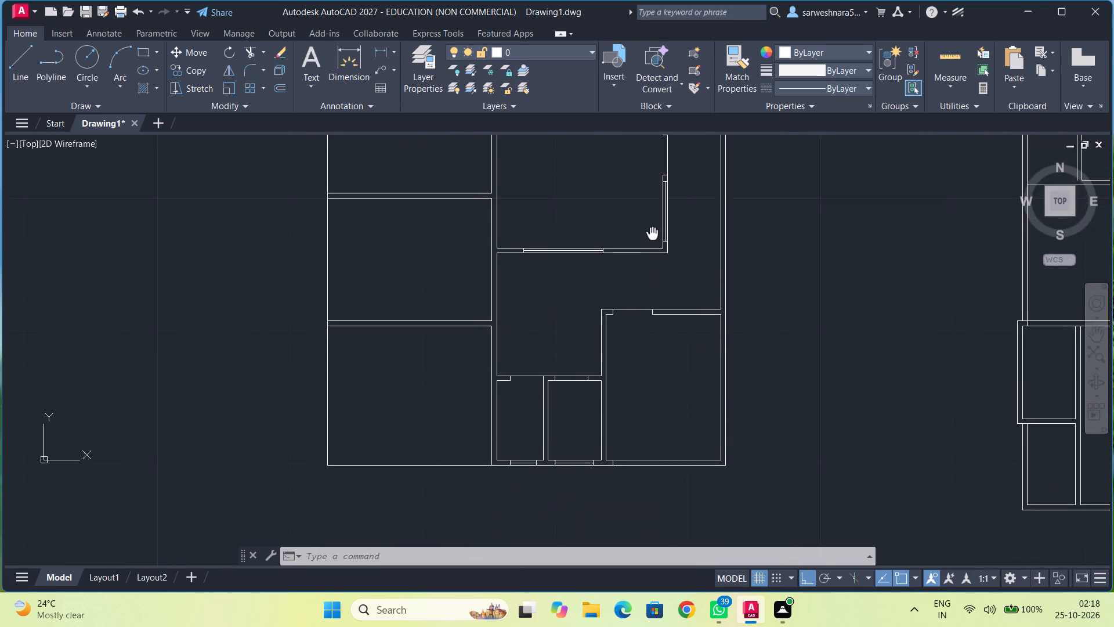
middle_click_drag(652, 235, 654, 289)
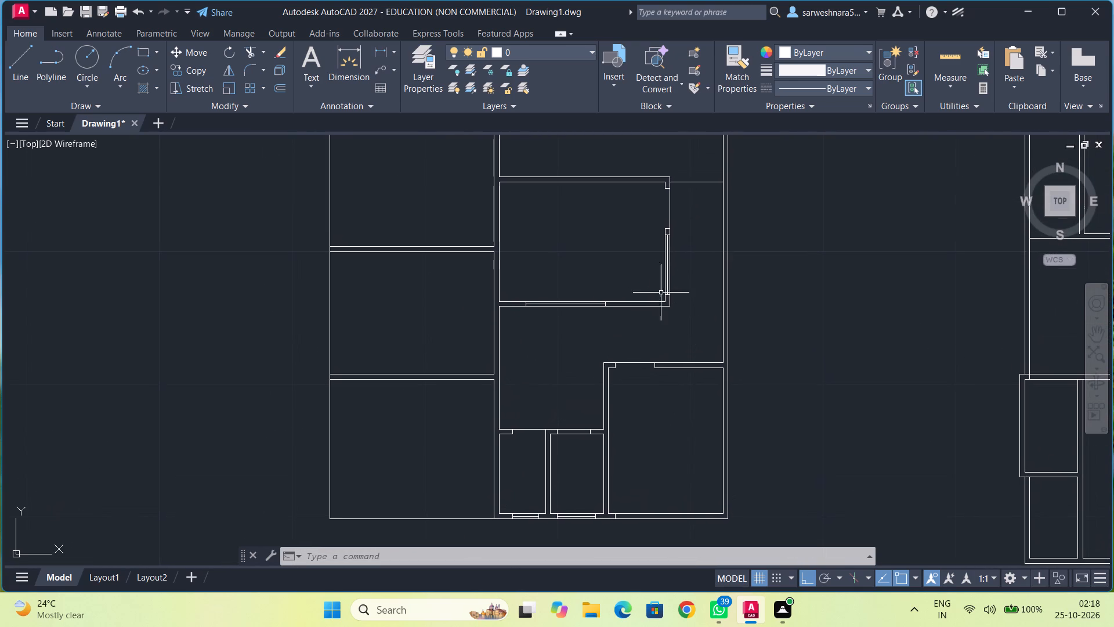
middle_click_drag(639, 430, 564, 362)
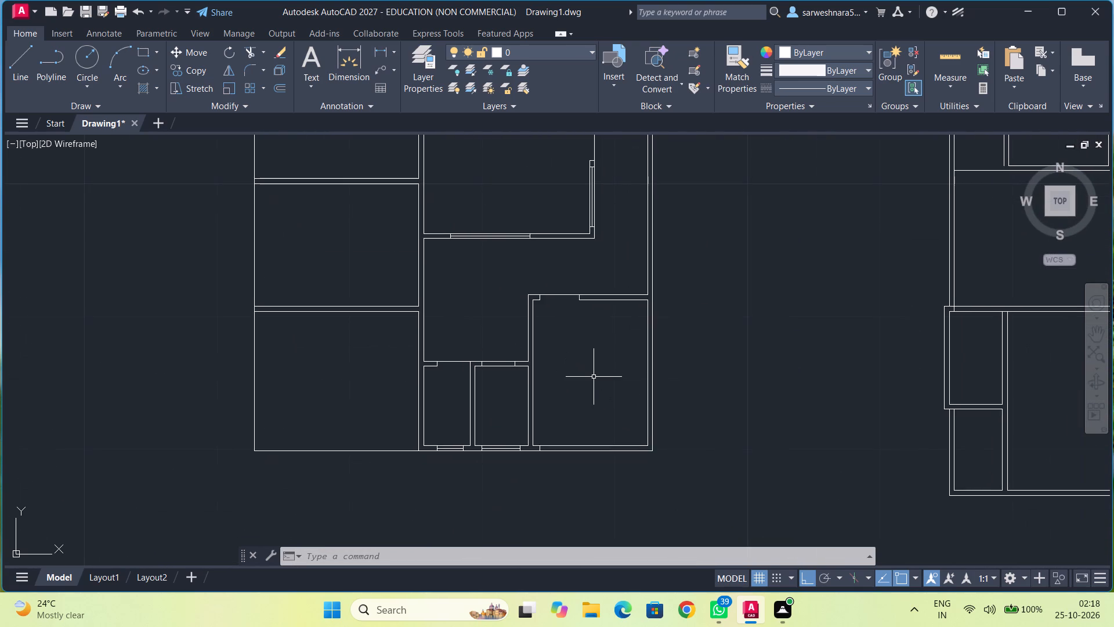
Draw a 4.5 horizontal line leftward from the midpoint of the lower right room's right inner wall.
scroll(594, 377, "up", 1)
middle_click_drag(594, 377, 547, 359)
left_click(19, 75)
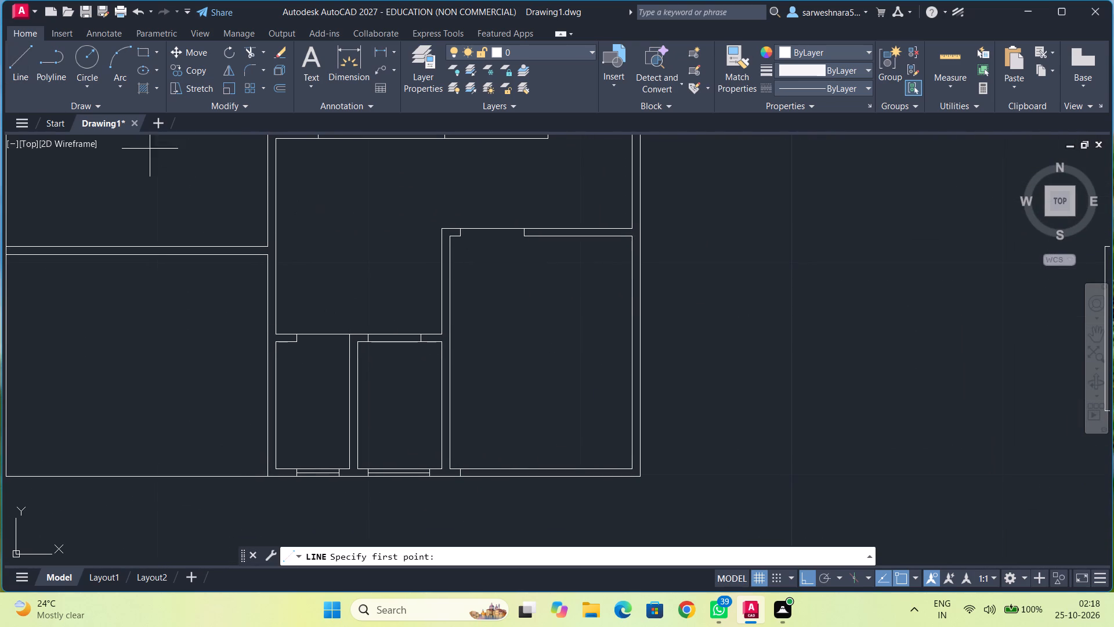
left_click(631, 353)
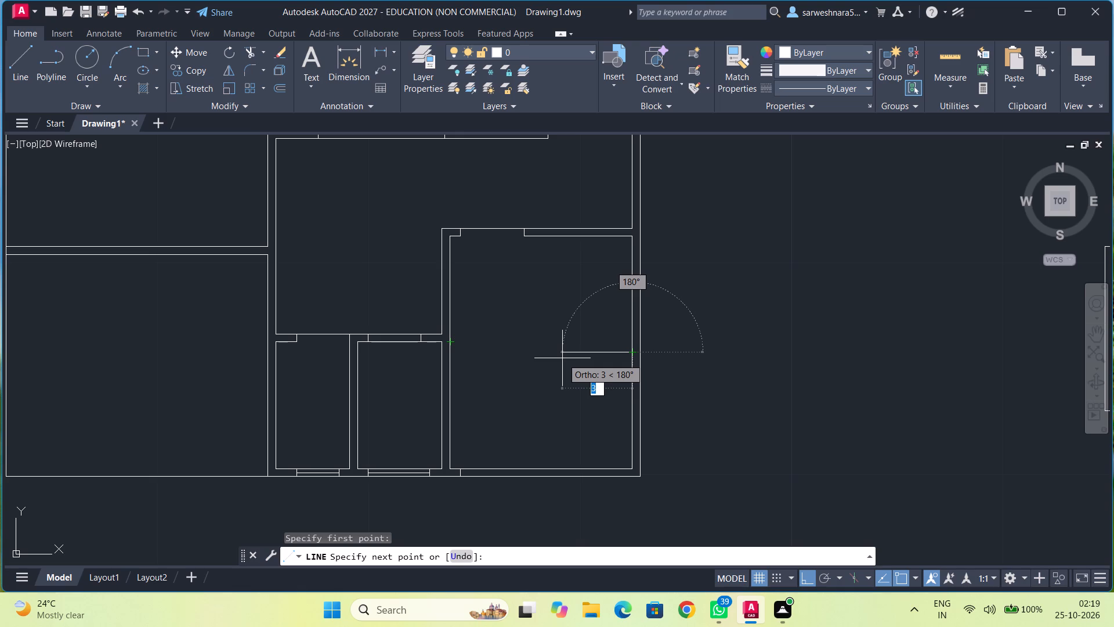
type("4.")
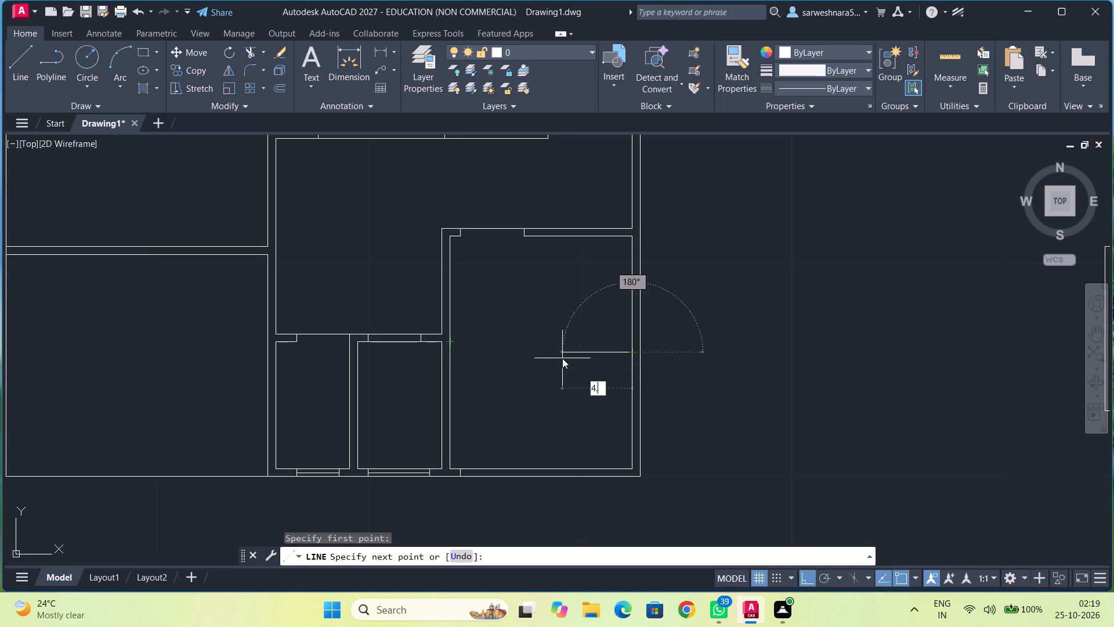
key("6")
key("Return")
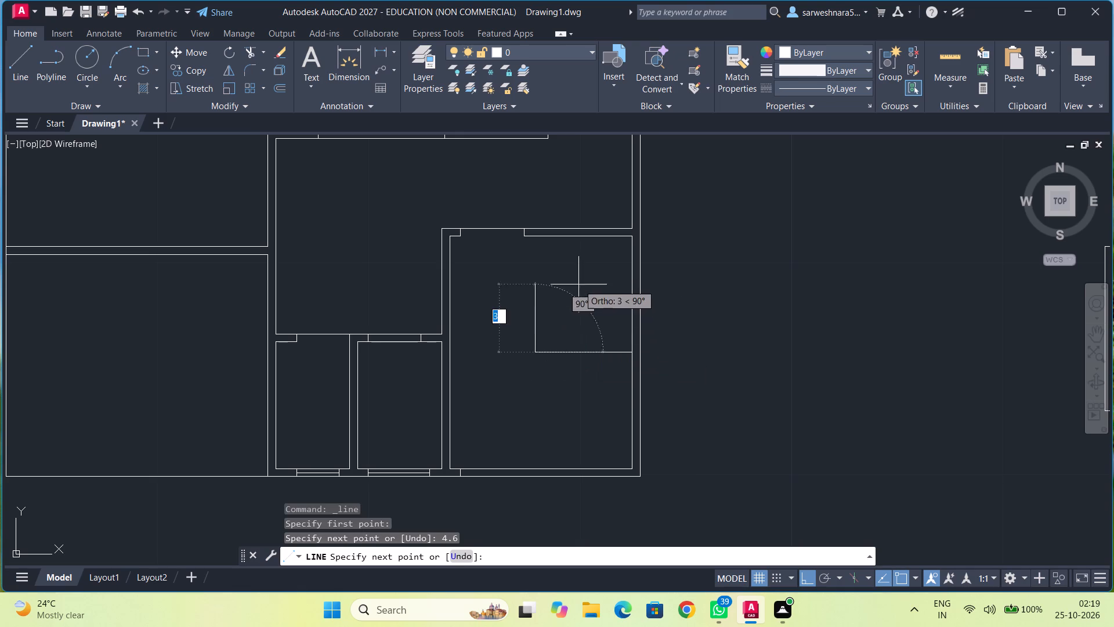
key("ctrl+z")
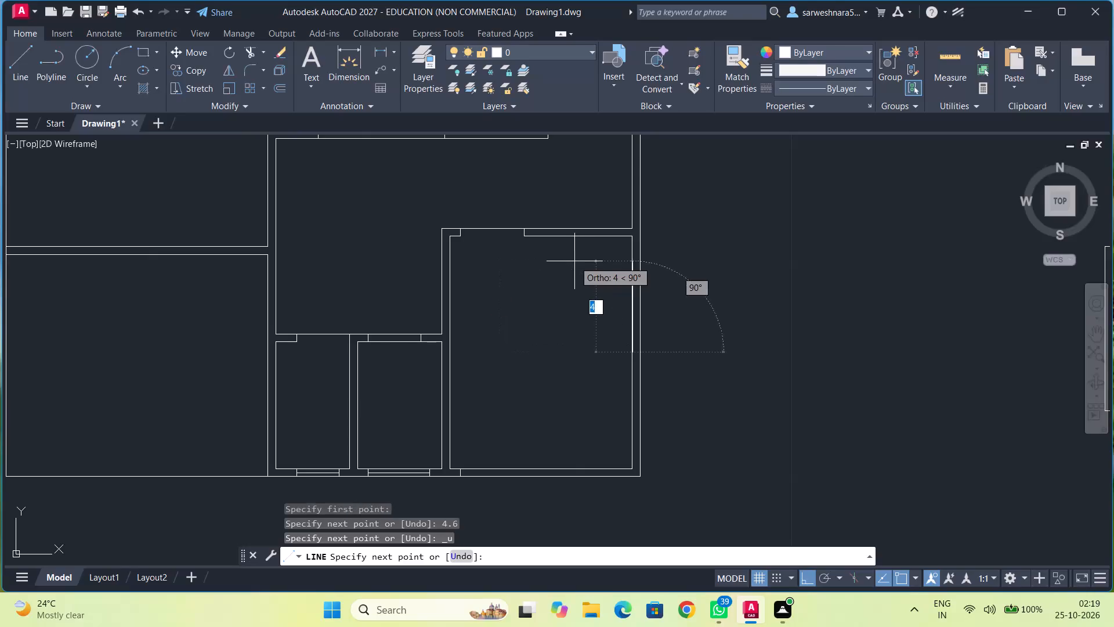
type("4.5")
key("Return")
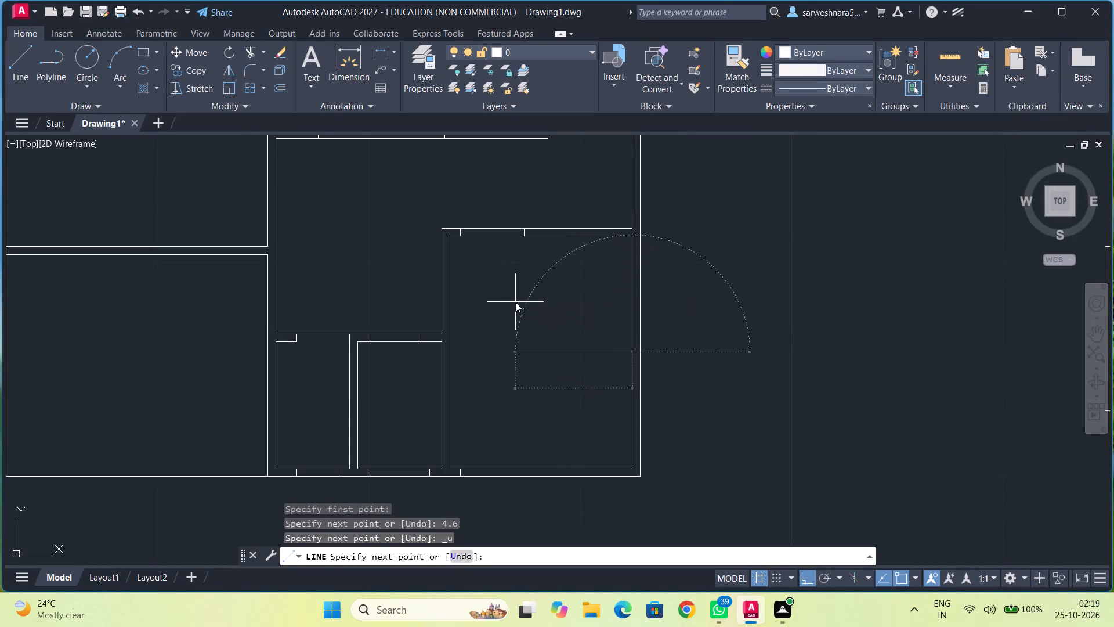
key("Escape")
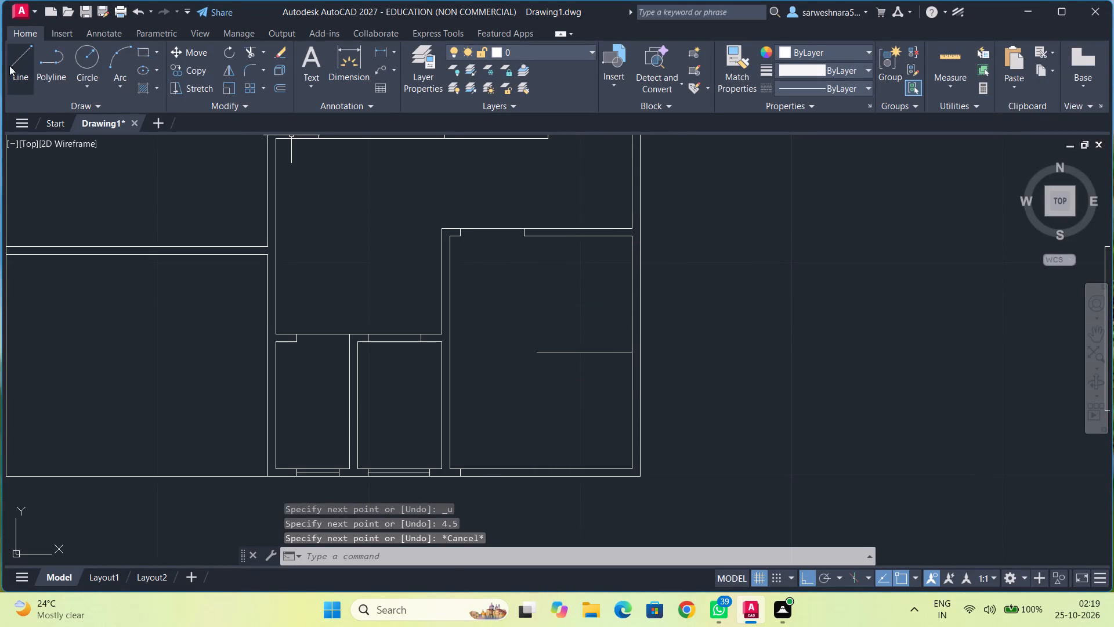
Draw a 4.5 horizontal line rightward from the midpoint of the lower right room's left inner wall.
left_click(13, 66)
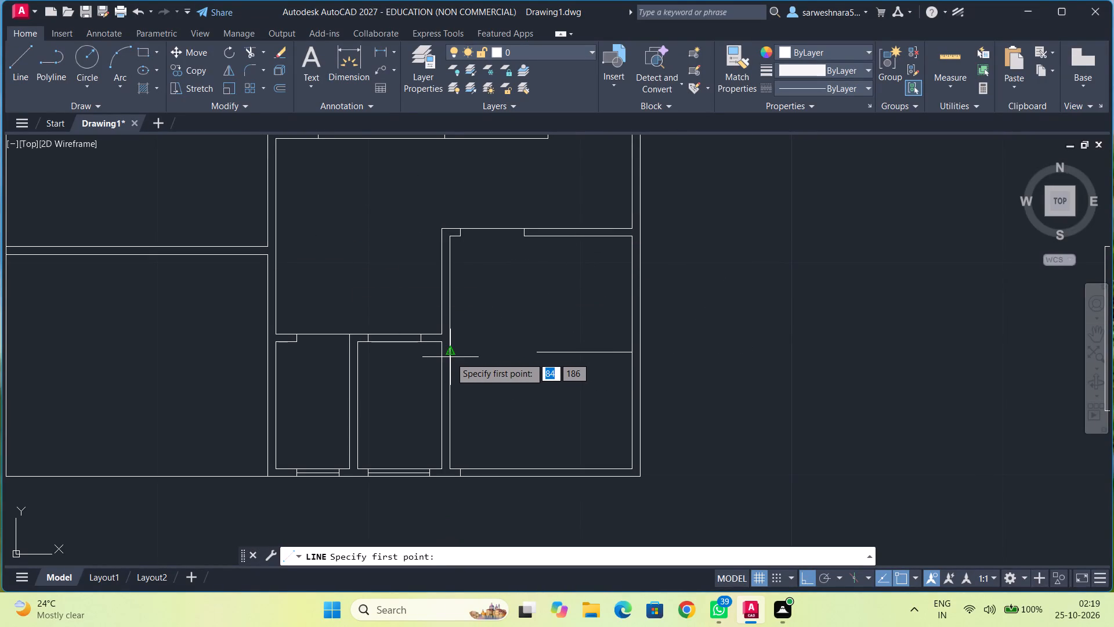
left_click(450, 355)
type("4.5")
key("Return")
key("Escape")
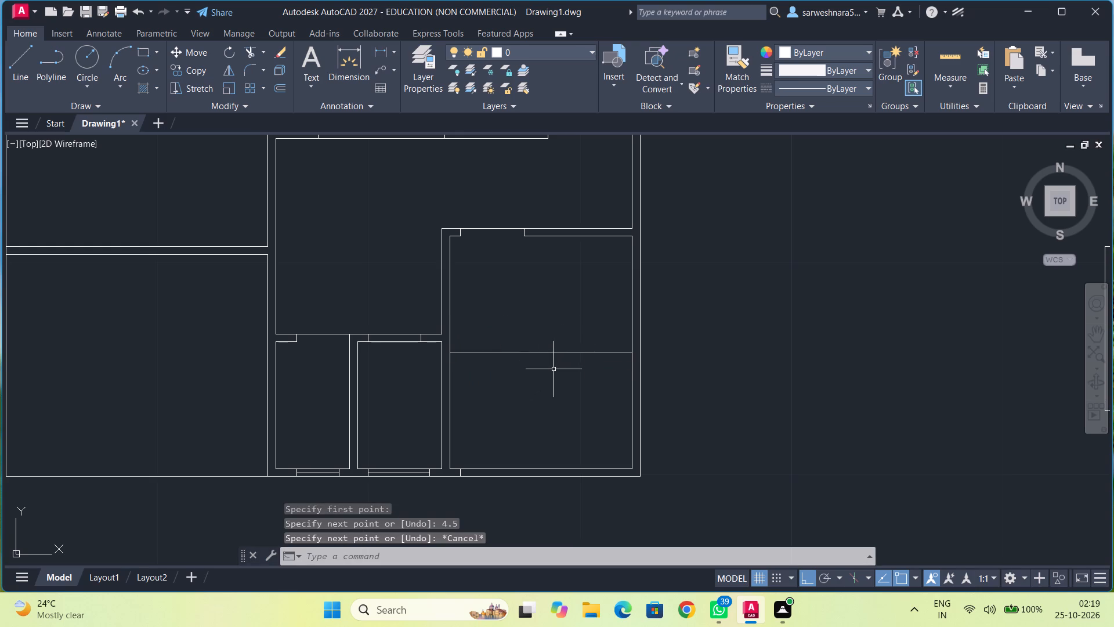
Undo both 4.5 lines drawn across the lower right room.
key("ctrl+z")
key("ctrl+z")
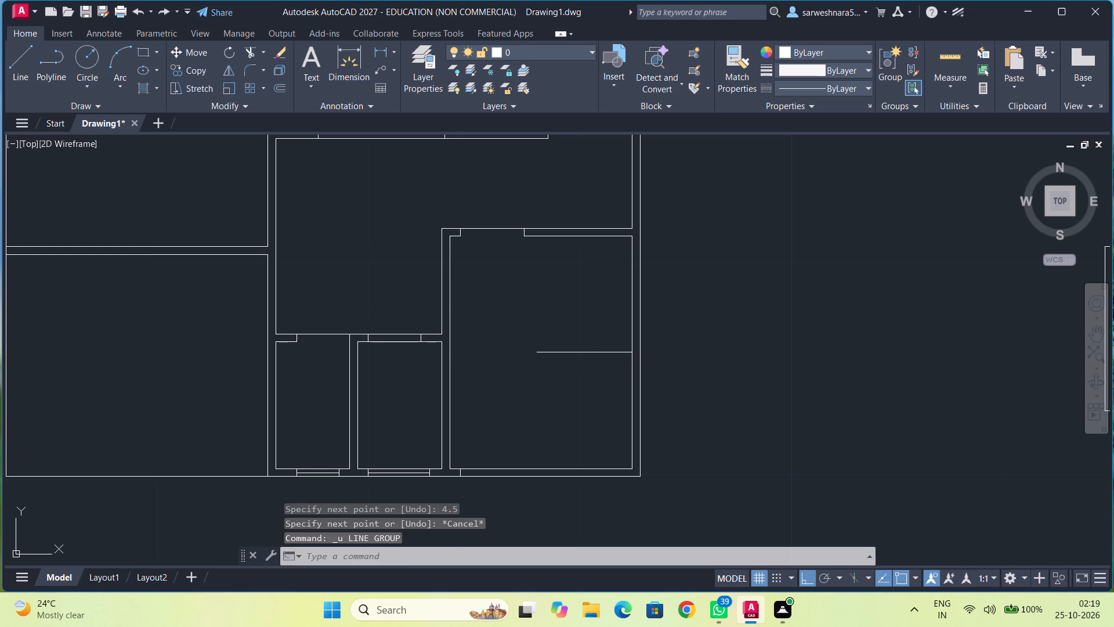
Draw a 4.3 horizontal line leftward from the midpoint of the lower right room's right inner wall.
left_click(23, 58)
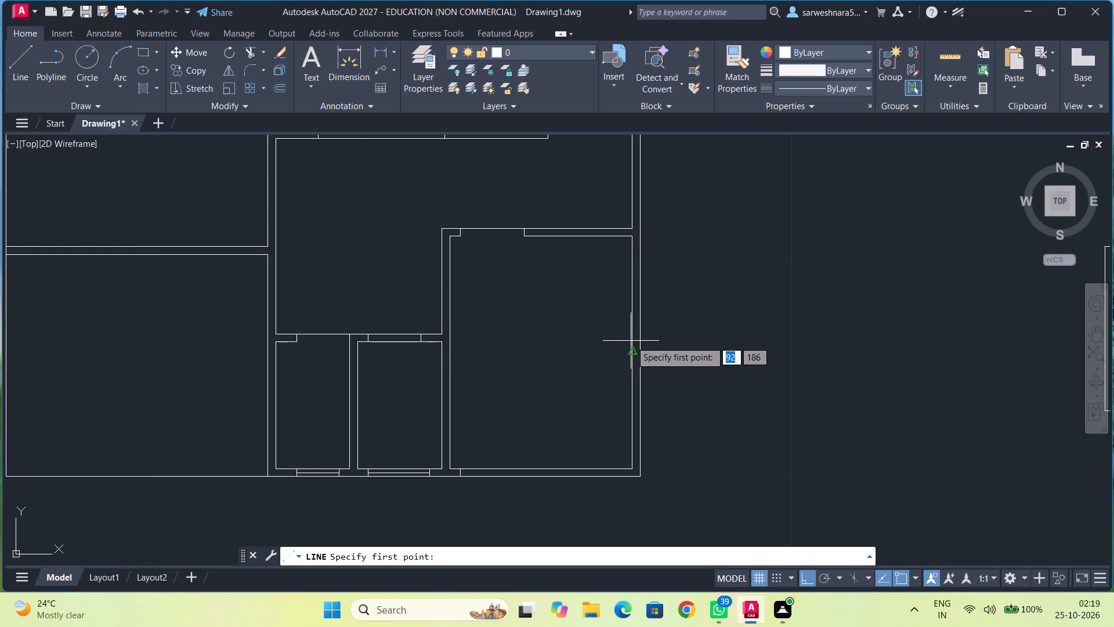
left_click(632, 349)
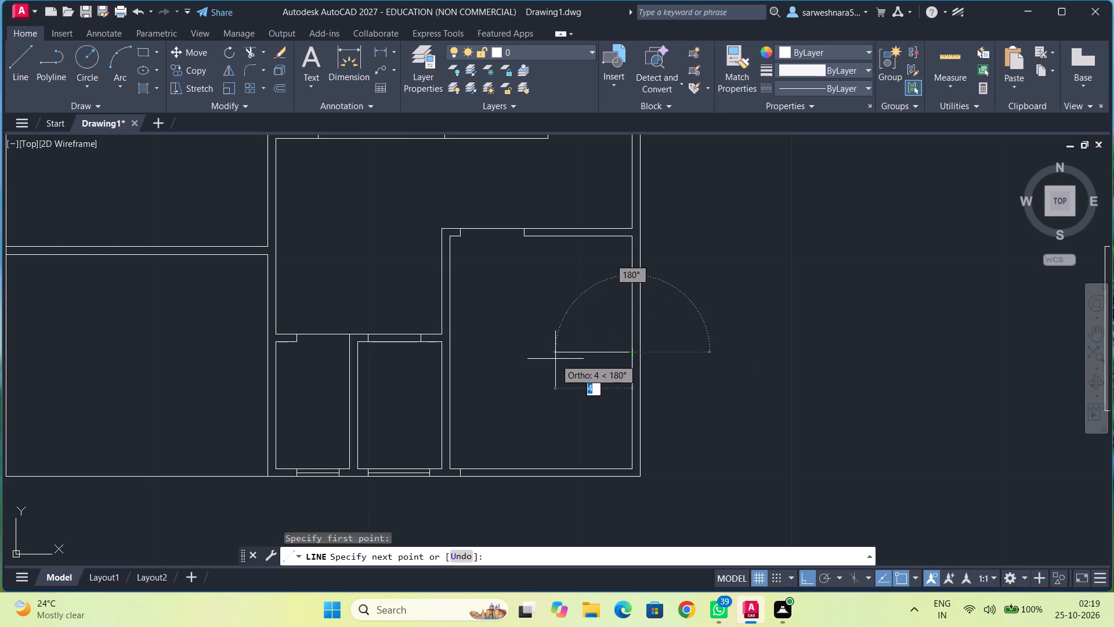
type("4.3")
key("Return")
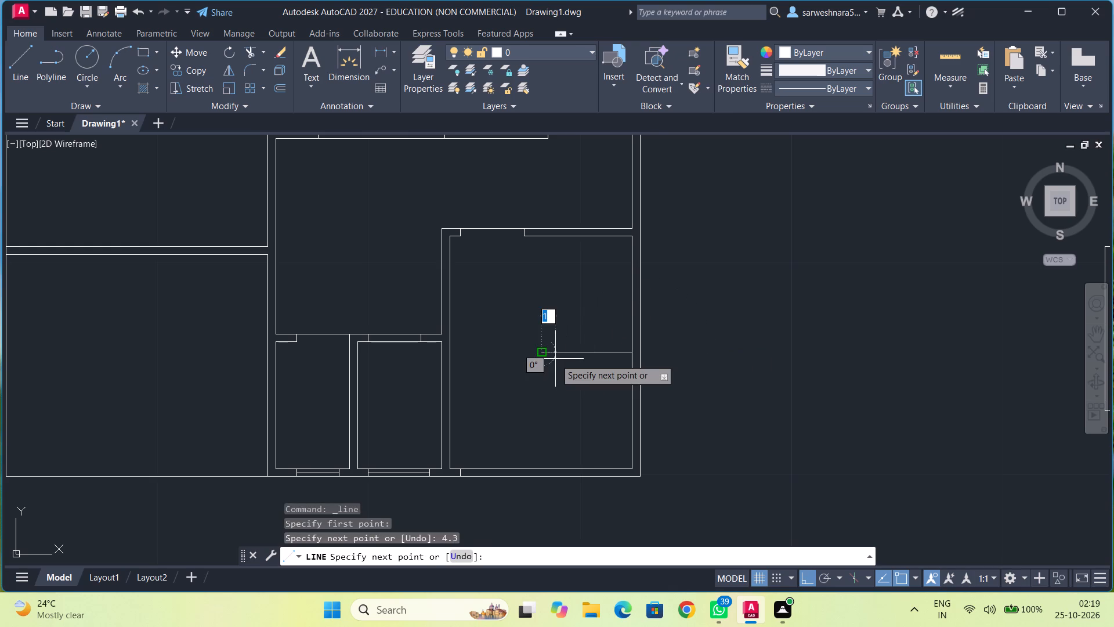
key("Escape")
Draw a 4.2 horizontal line rightward from the midpoint of the lower right room's left inner wall.
left_click(16, 66)
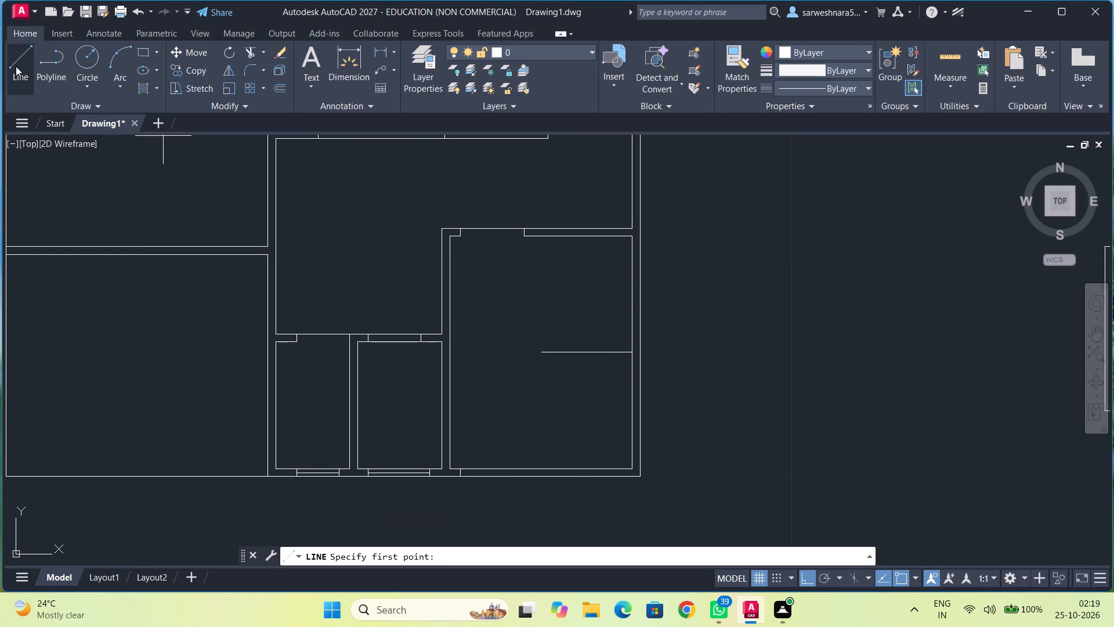
left_click(451, 352)
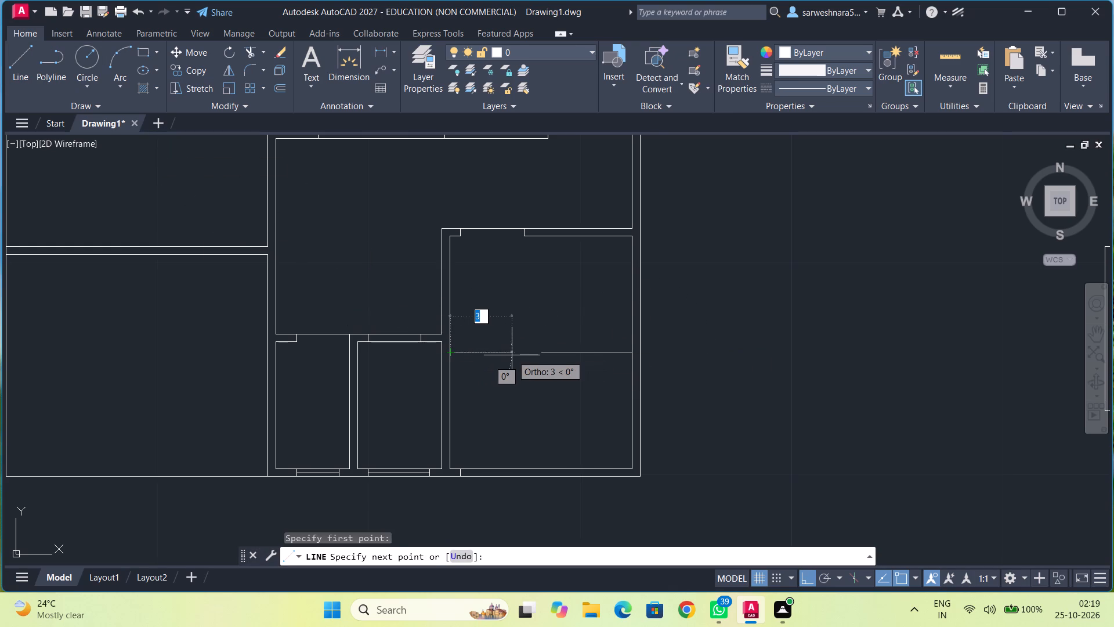
type("4.2")
key("Return")
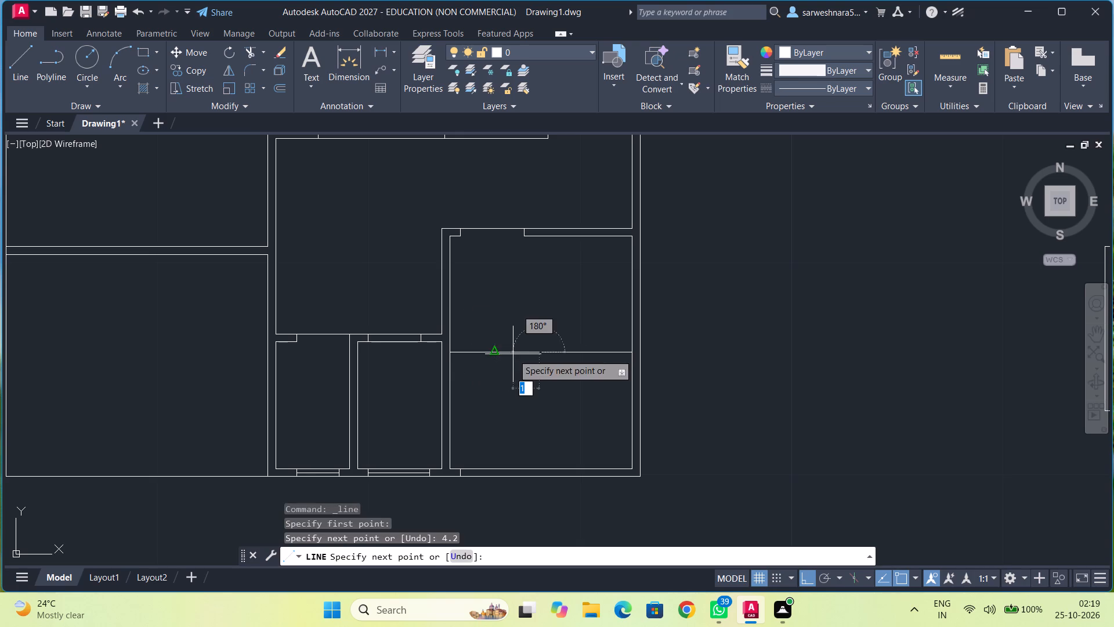
key("Escape")
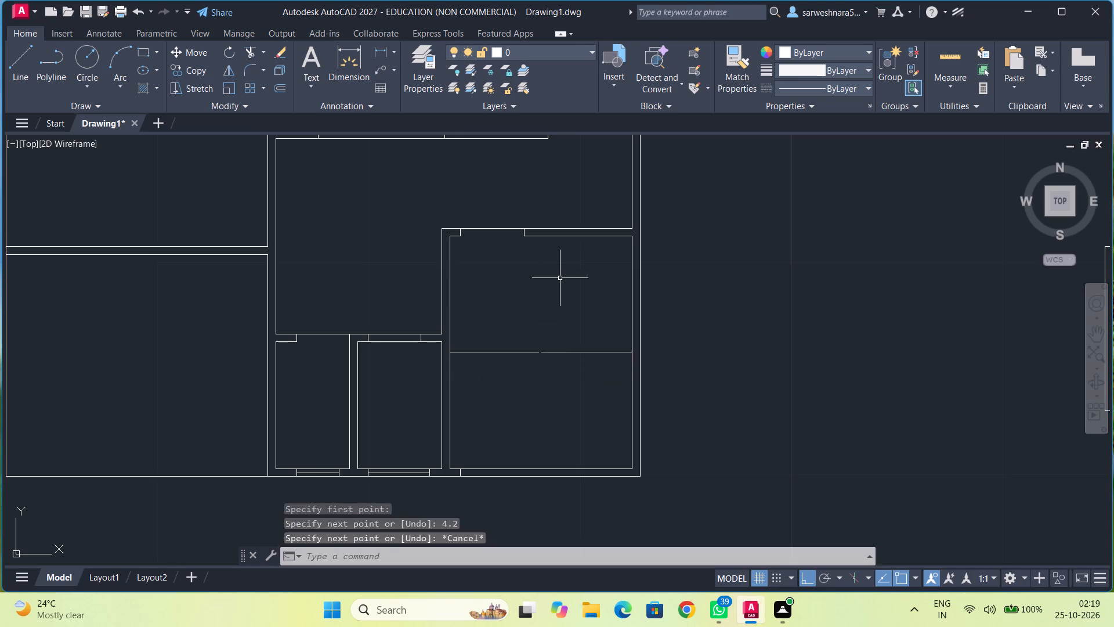
From the 4.3 line's left end, draw a line 0.1 to the right and about 2 straight up.
scroll(563, 290, "up", 2)
middle_click_drag(562, 294, 556, 253)
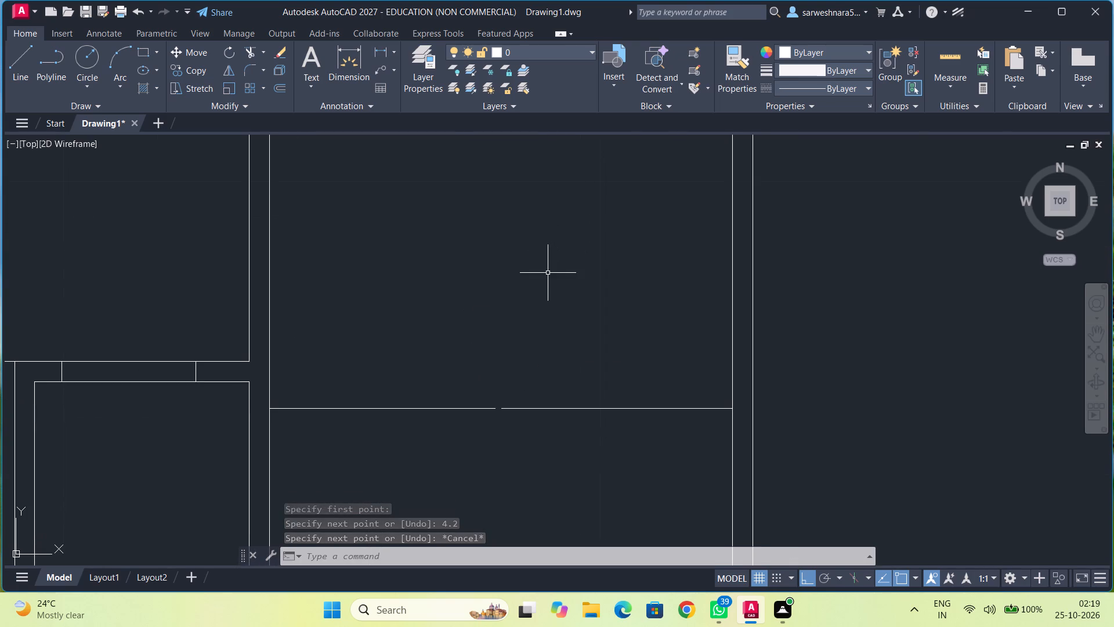
left_click(24, 64)
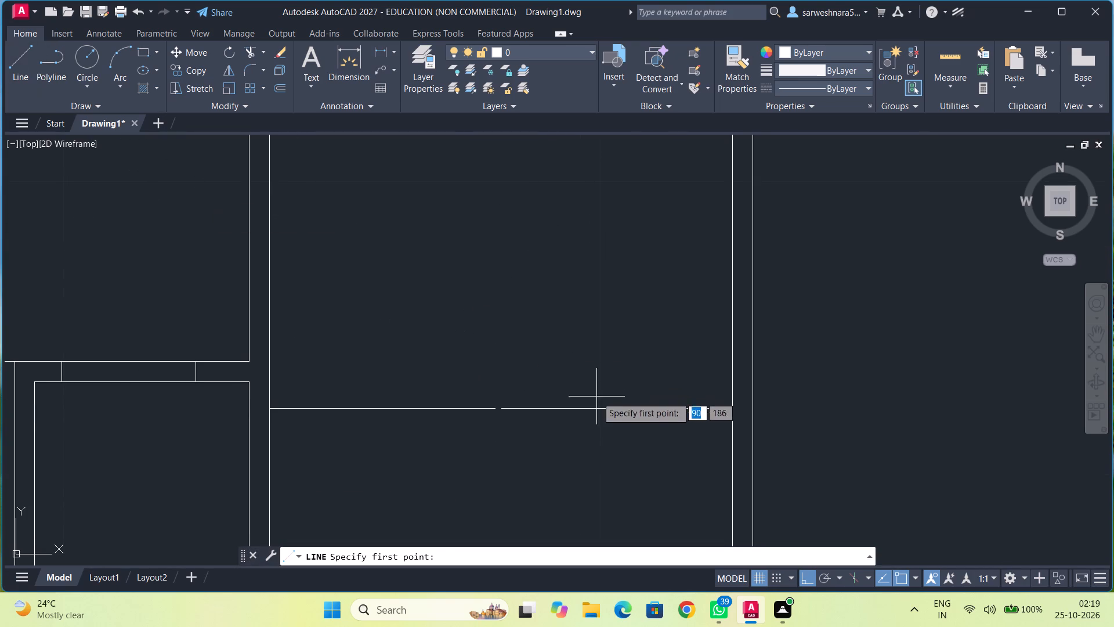
left_click(504, 408)
type("0.1")
key("Return")
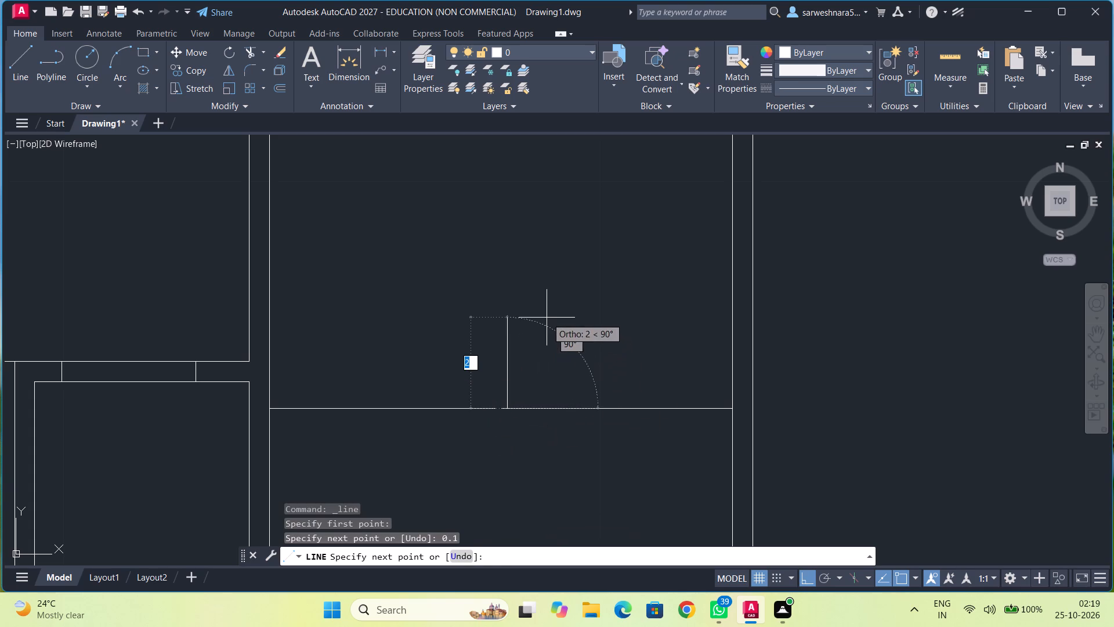
left_click(547, 318)
key("Escape")
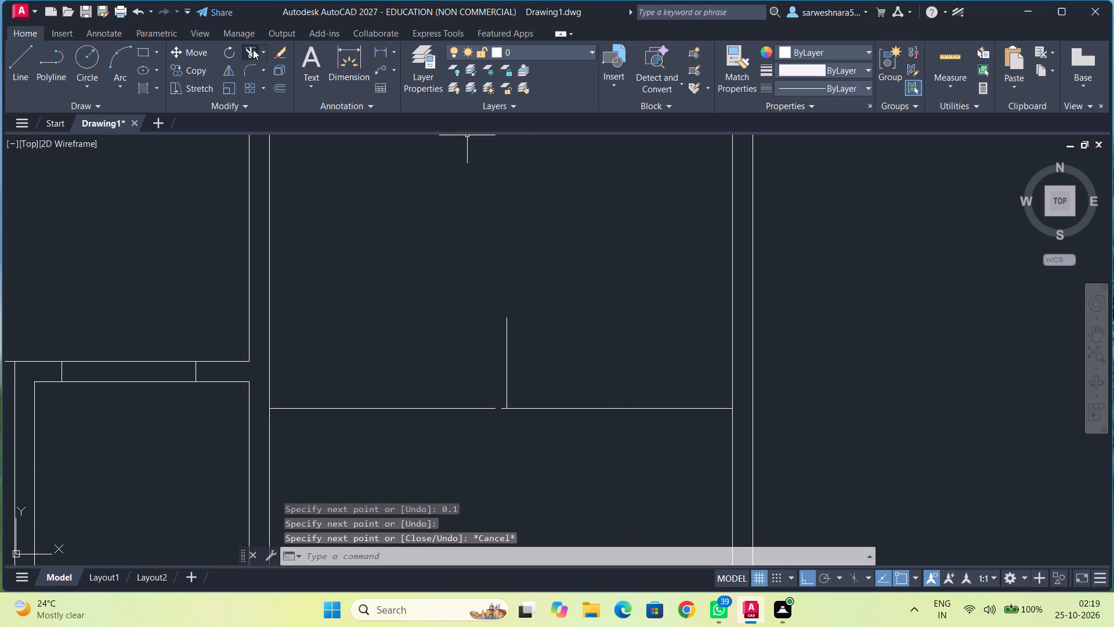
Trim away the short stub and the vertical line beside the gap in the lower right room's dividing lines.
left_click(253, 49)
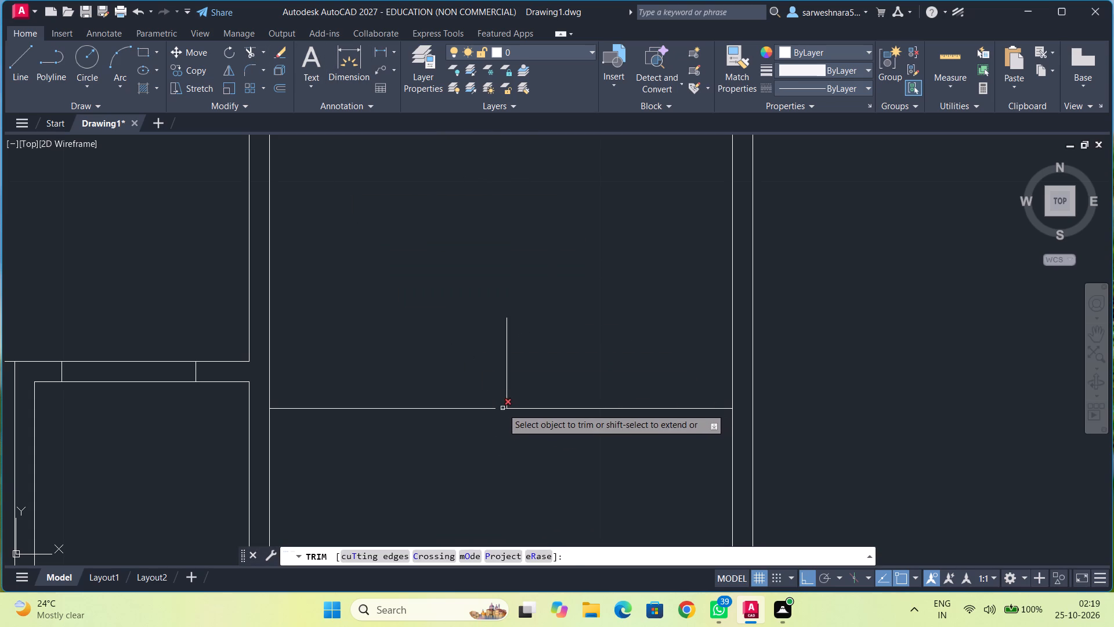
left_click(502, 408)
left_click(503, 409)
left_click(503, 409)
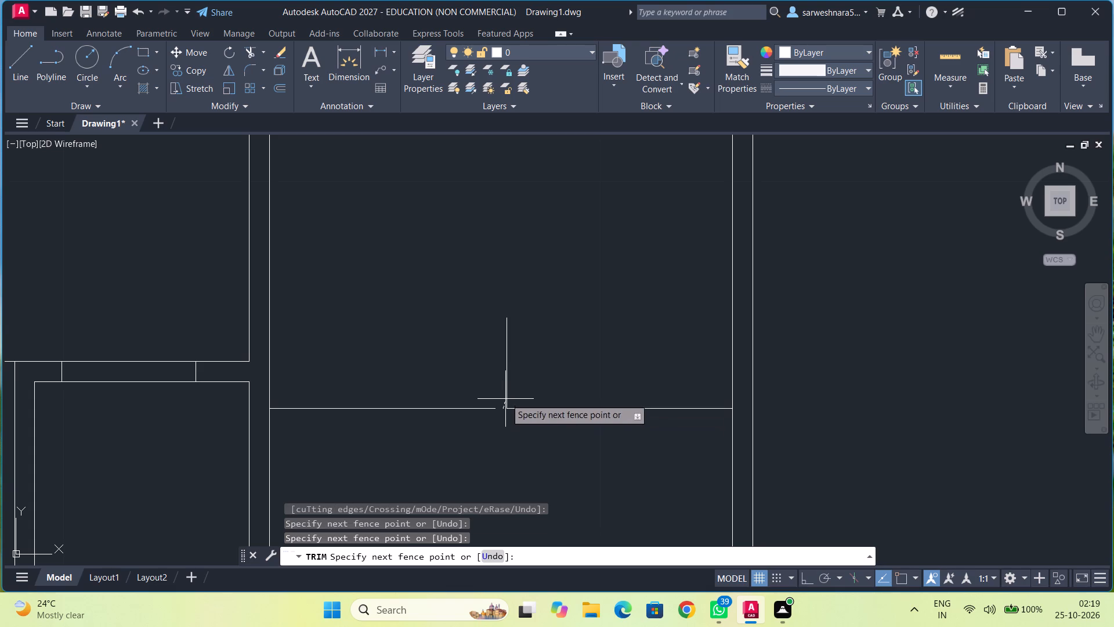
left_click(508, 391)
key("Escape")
Undo the trim, the vertical line and both the 4.3 and 4.2 dividing lines in the lower right room.
scroll(530, 377, "down", 3)
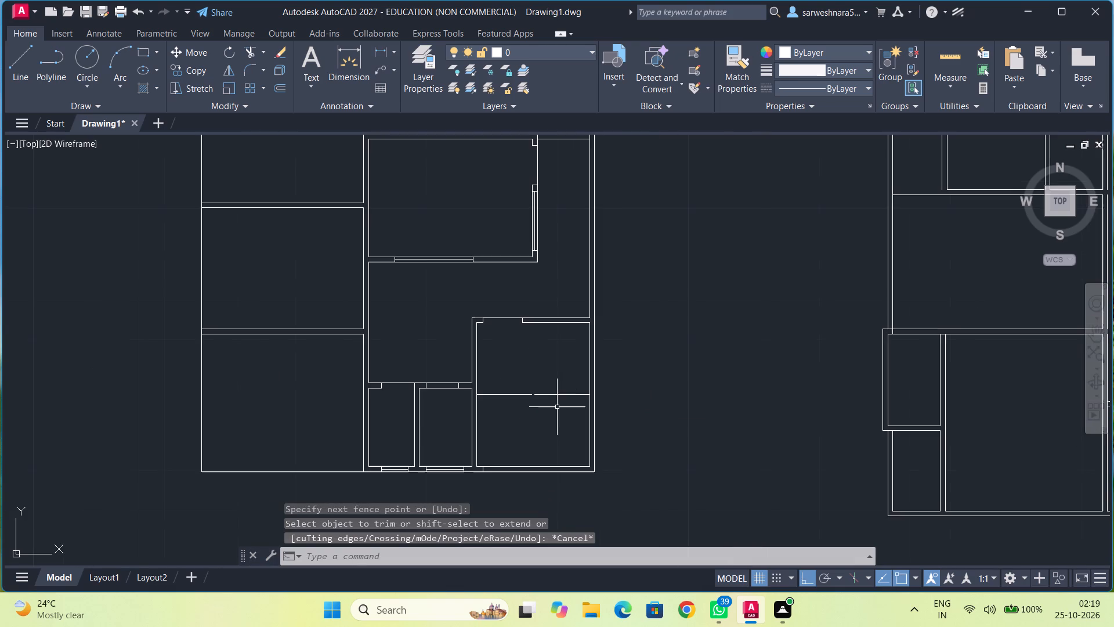
middle_click_drag(556, 408, 560, 399)
scroll(560, 399, "up", 2)
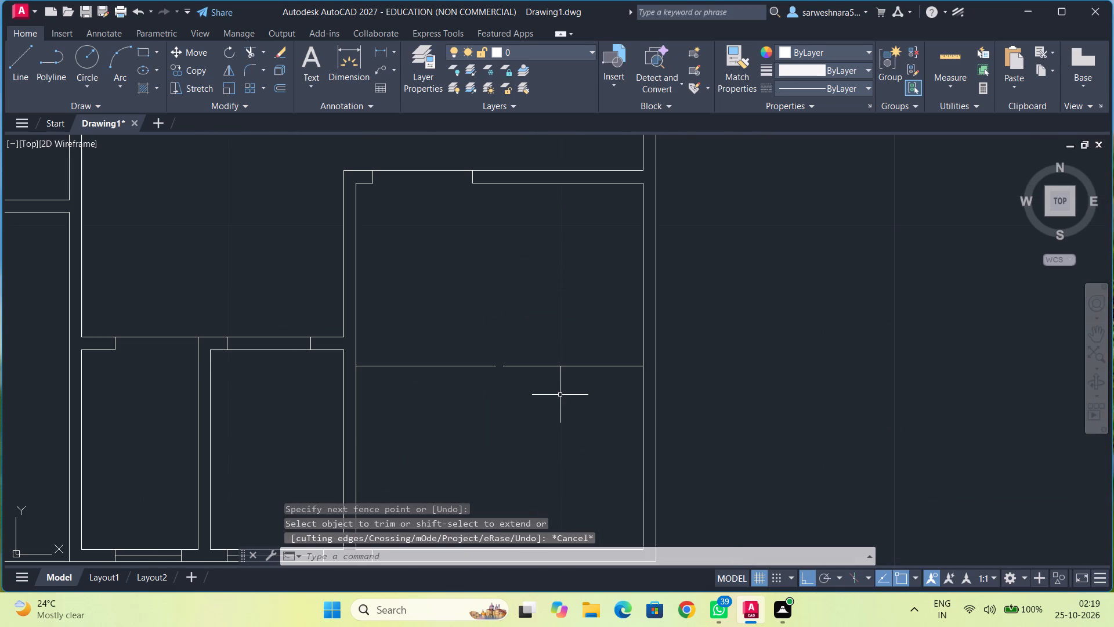
key("ctrl+z")
key("ctrl+z")
key("ctrl+z")
key("ctrl+z")
key("ctrl+z")
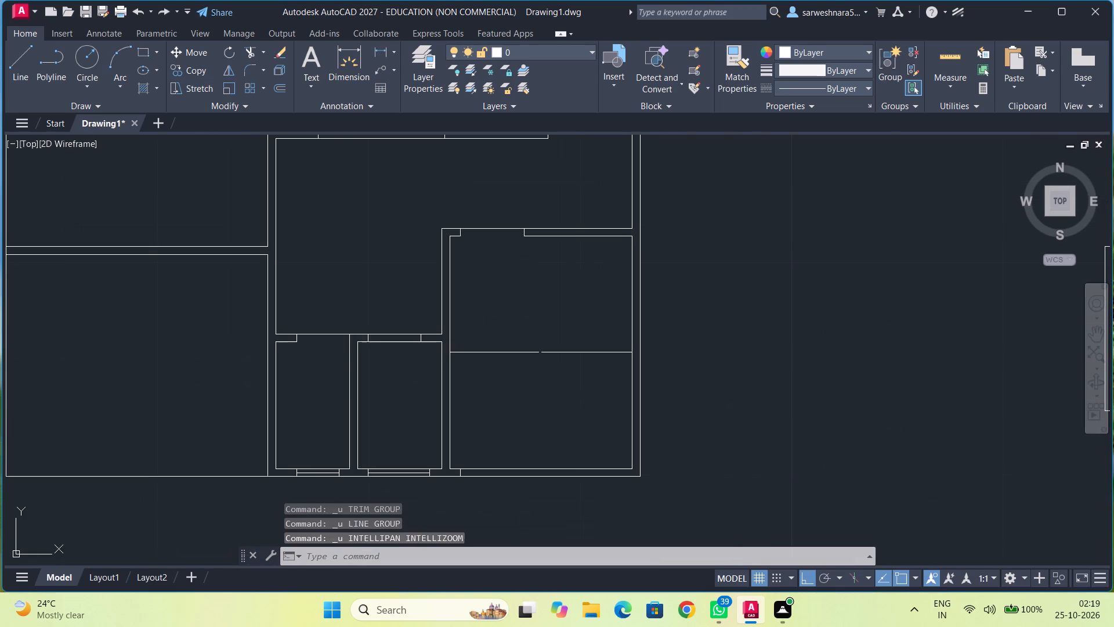
key("ctrl+z")
Draw a 4.1 horizontal line leftward from the midpoint of the lower right room's right inner wall.
left_click(23, 70)
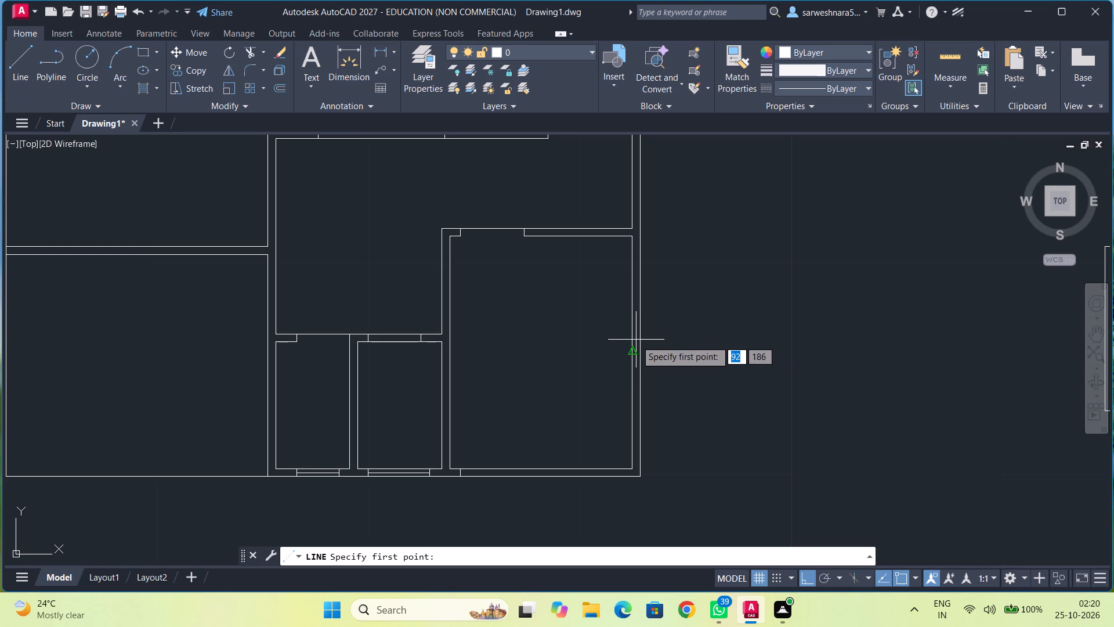
left_click(635, 352)
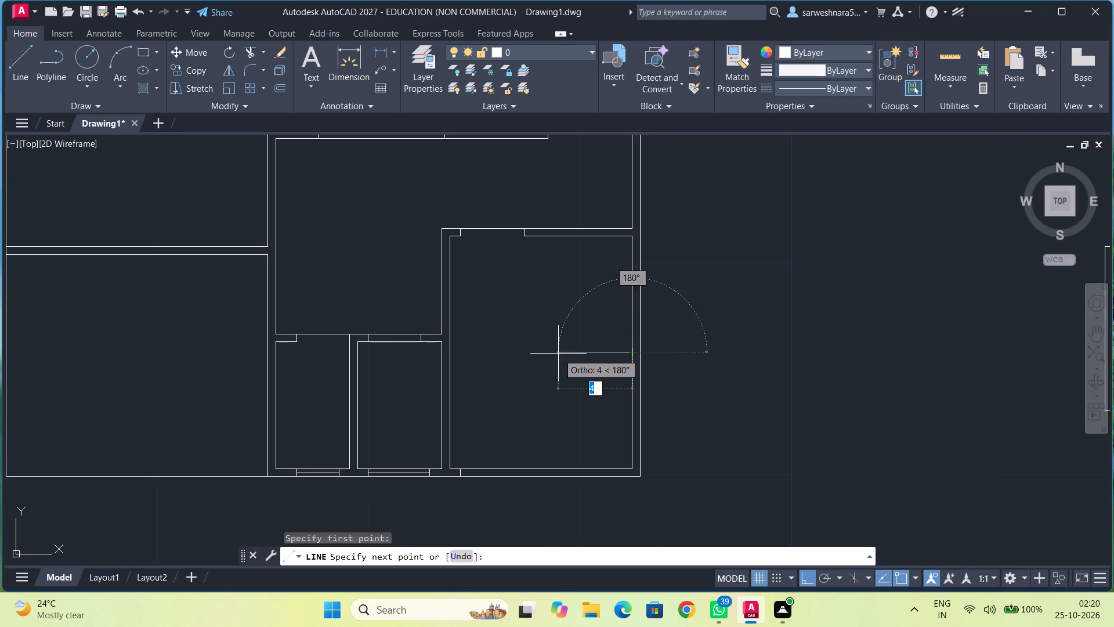
type("4.1")
key("Return")
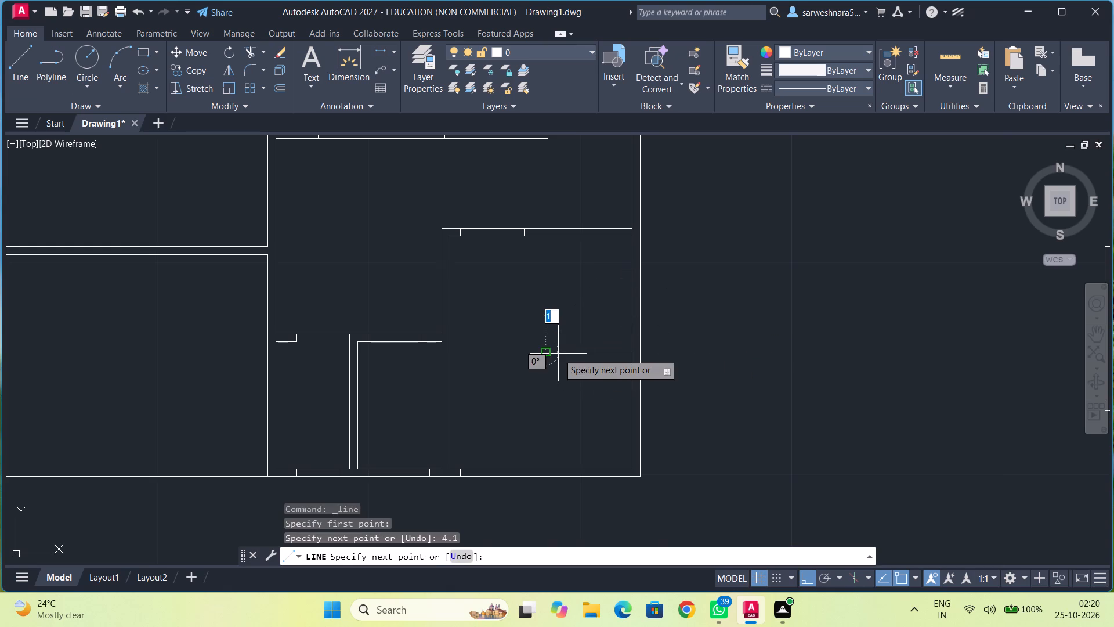
key("Escape")
Draw a 4.1 horizontal line rightward from the midpoint of the lower right room's left inner wall.
left_click(26, 67)
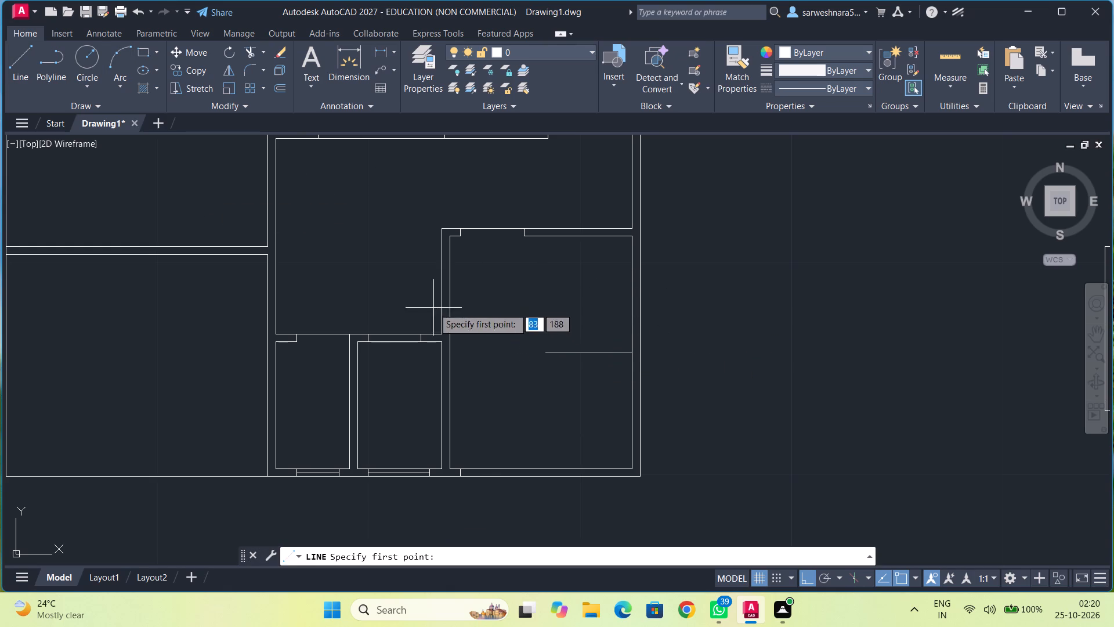
left_click(449, 354)
type("4.1")
key("Return")
key("Escape")
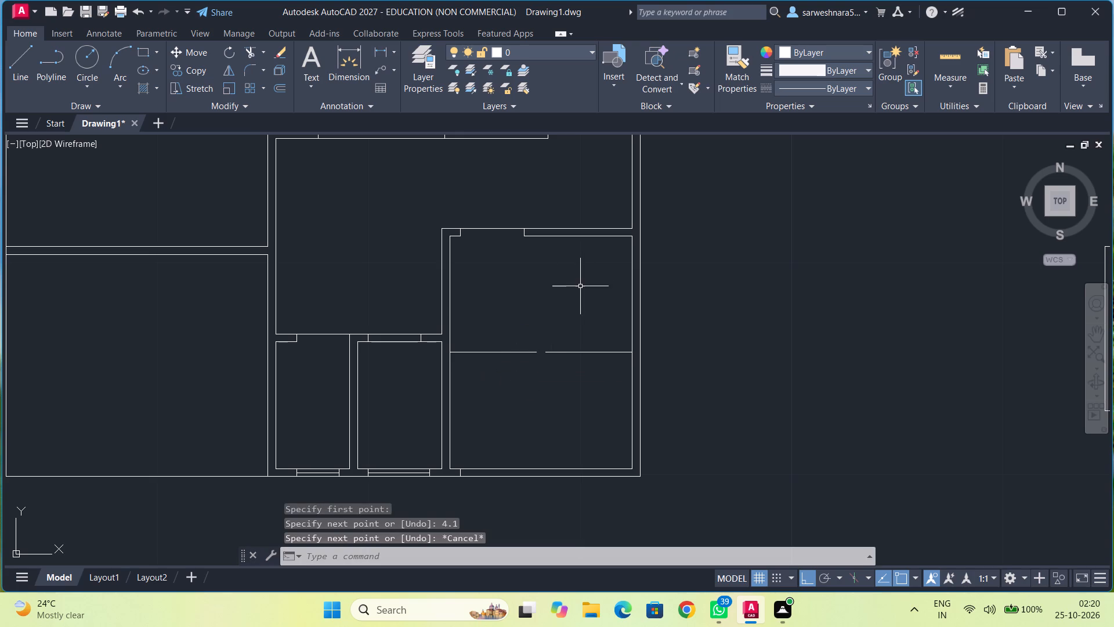
Offset the right-hand 4.1 line upward three times at a spacing of 1.
left_click(282, 90)
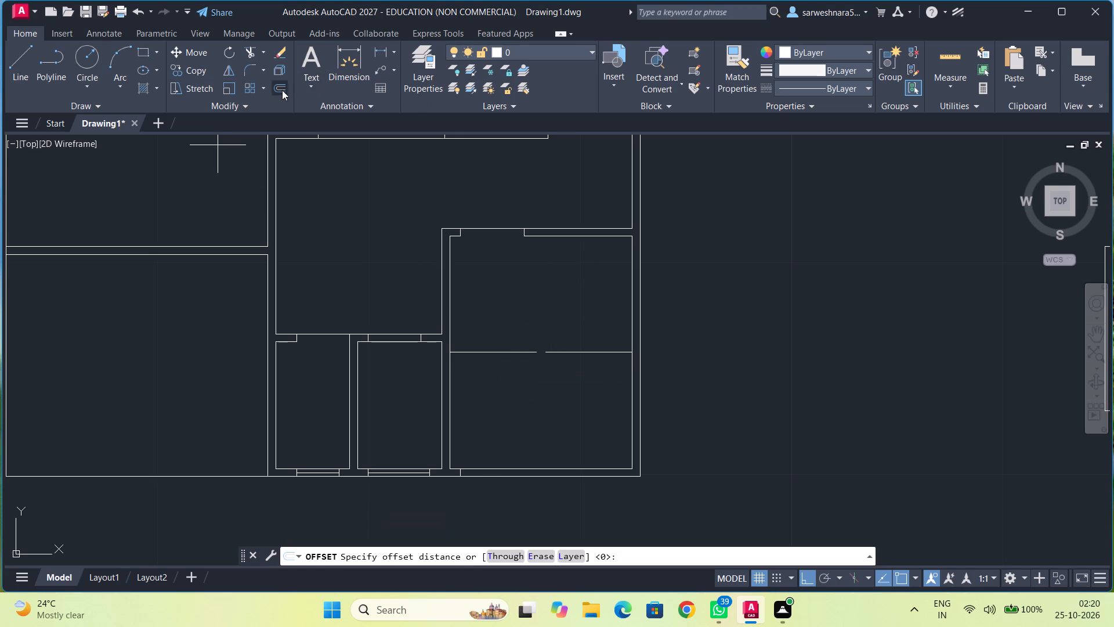
key("1")
key("Return")
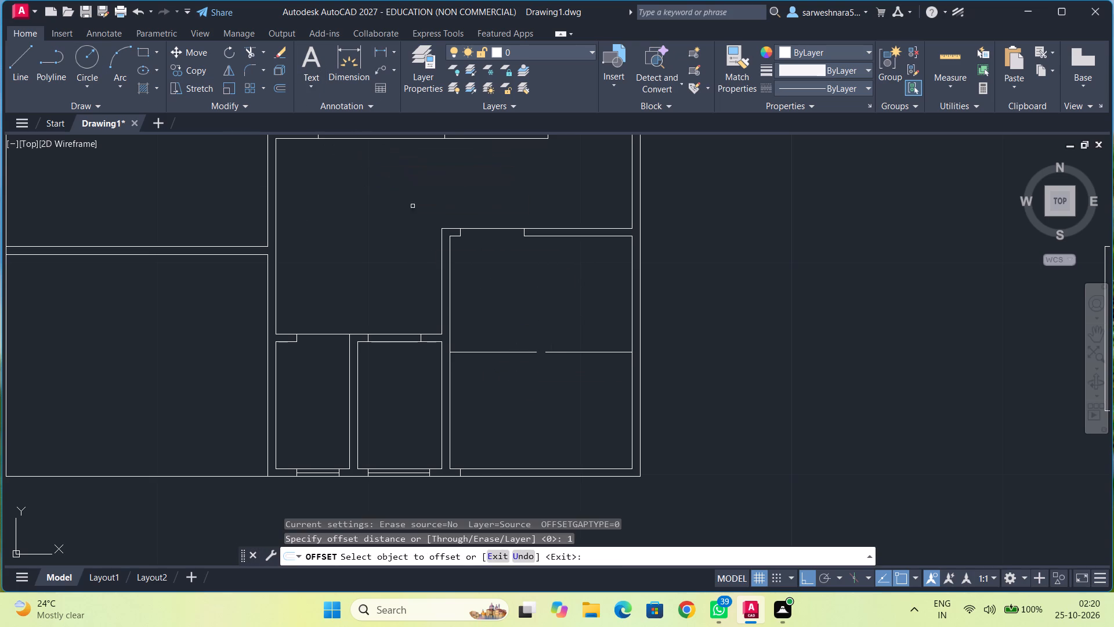
left_click(585, 353)
left_click(587, 311)
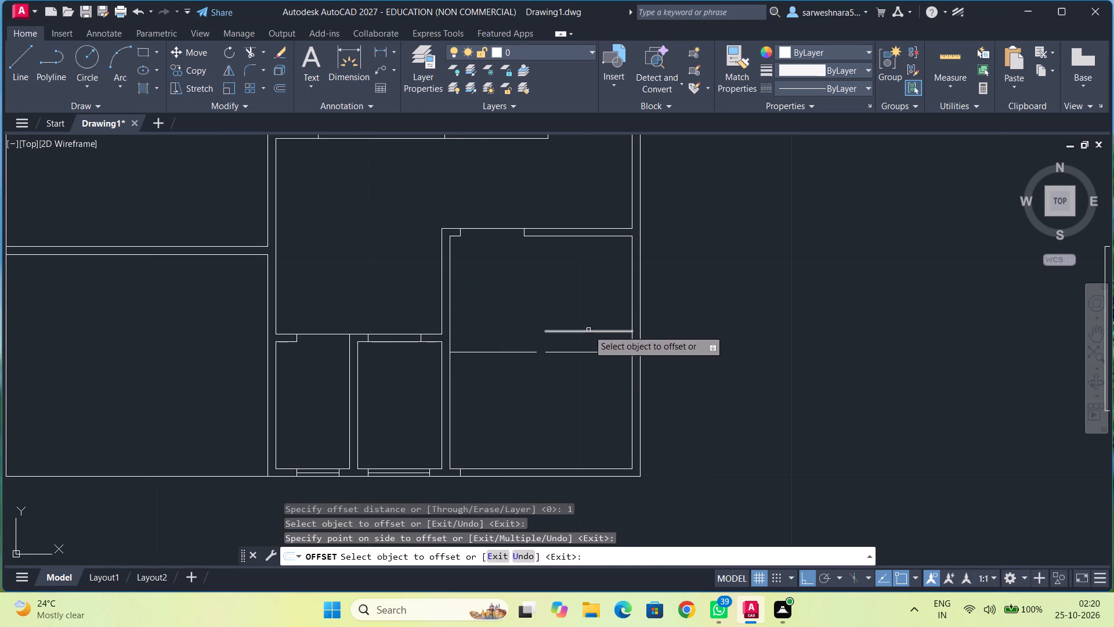
left_click(588, 330)
left_click(590, 314)
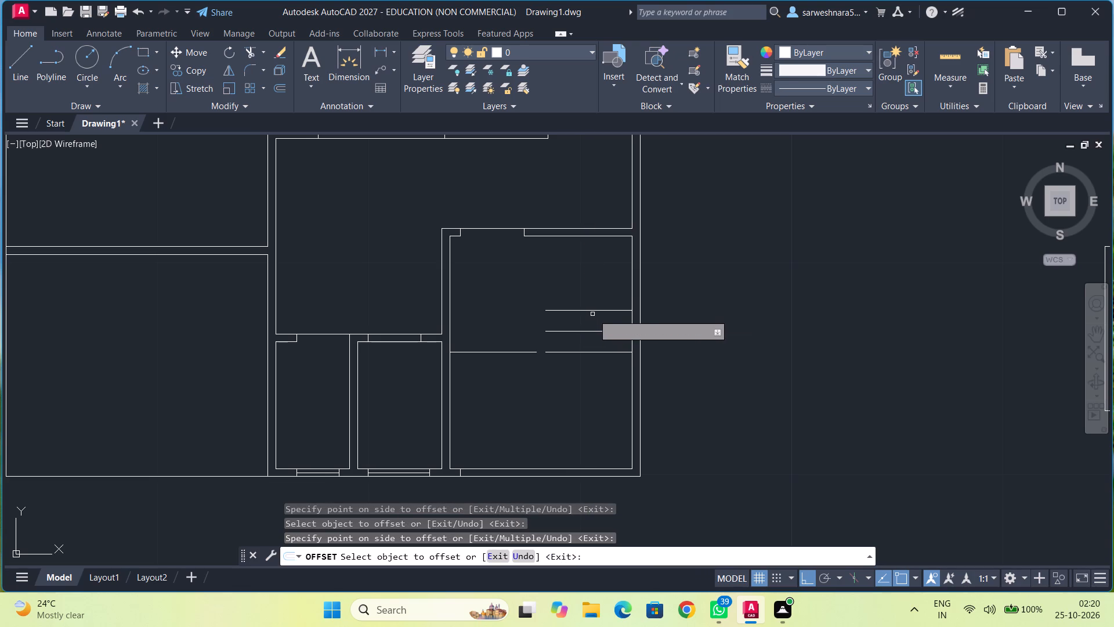
left_click(599, 308)
left_click(599, 300)
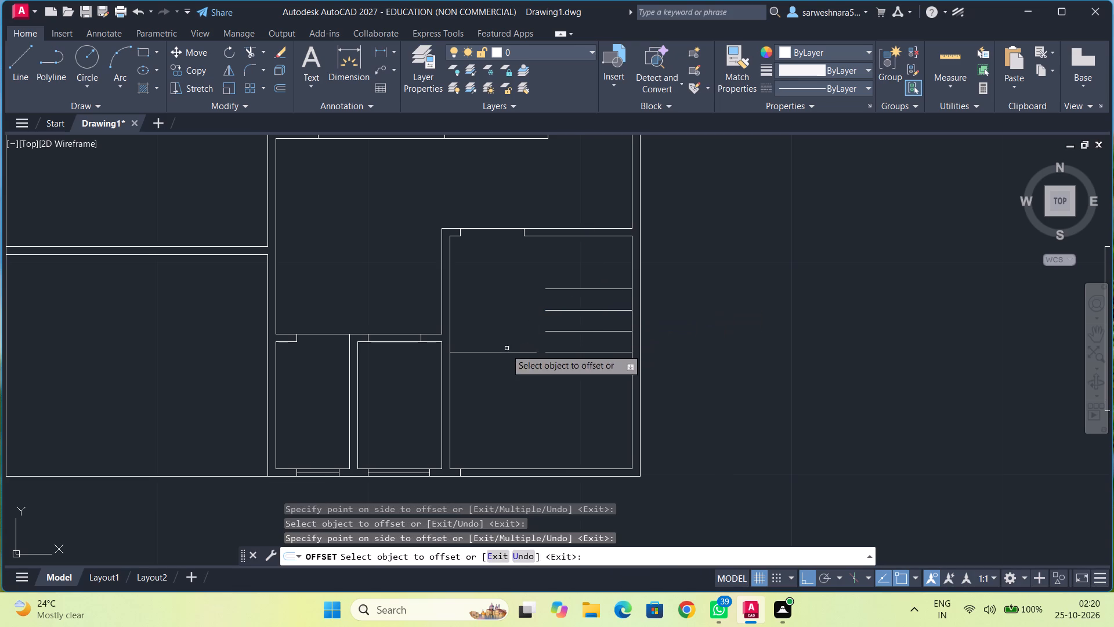
Offset the left-hand 4.1 line upward three times at a spacing of 1.
left_click(504, 351)
left_click(505, 340)
left_click(506, 331)
left_click(508, 322)
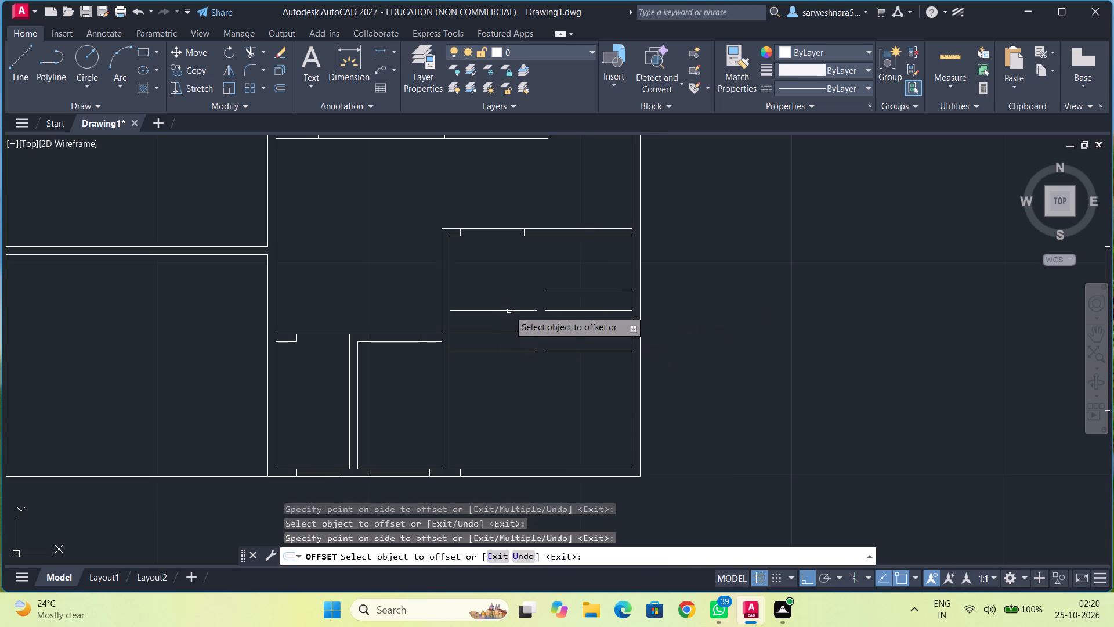
left_click(509, 311)
left_click(509, 304)
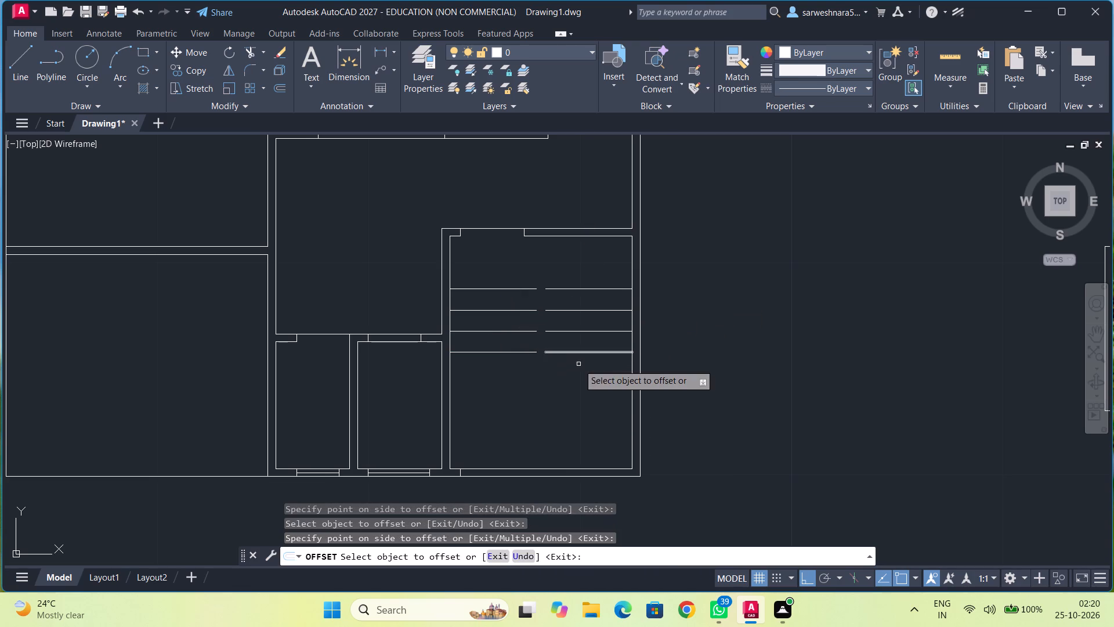
Offset the right-hand 4.1 line downward three times at a spacing of 1.
left_click(599, 352)
left_click(603, 366)
left_click(601, 375)
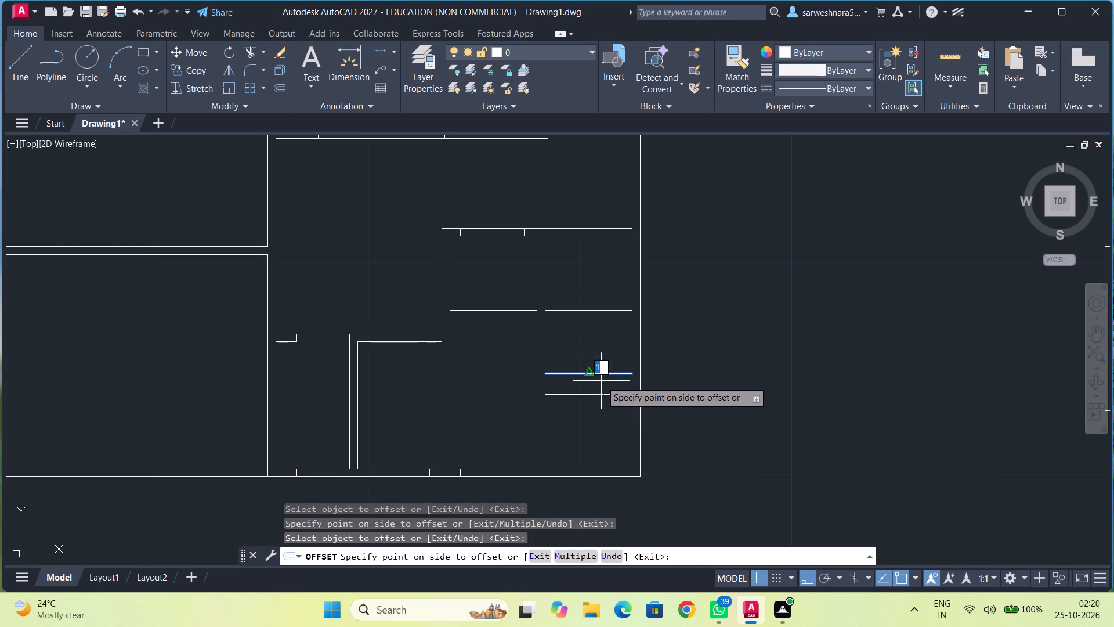
left_click(601, 381)
left_click(601, 394)
left_click(601, 409)
Offset the left-hand 4.1 line downward three times at a spacing of 1.
left_click(513, 351)
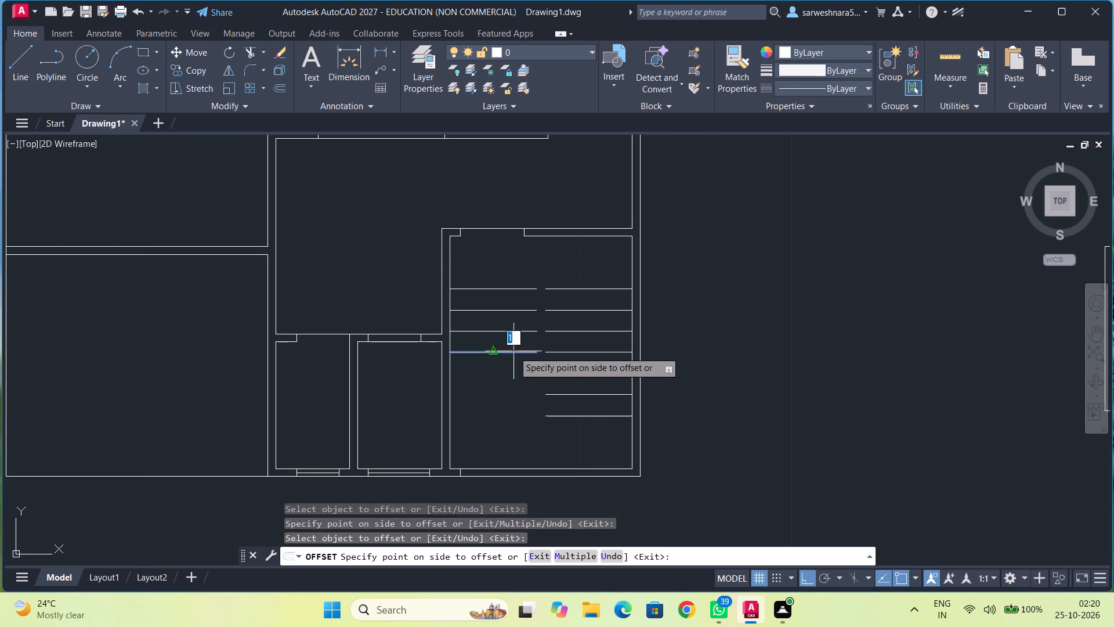
left_click(513, 366)
left_click(510, 374)
left_click(509, 388)
left_click(508, 396)
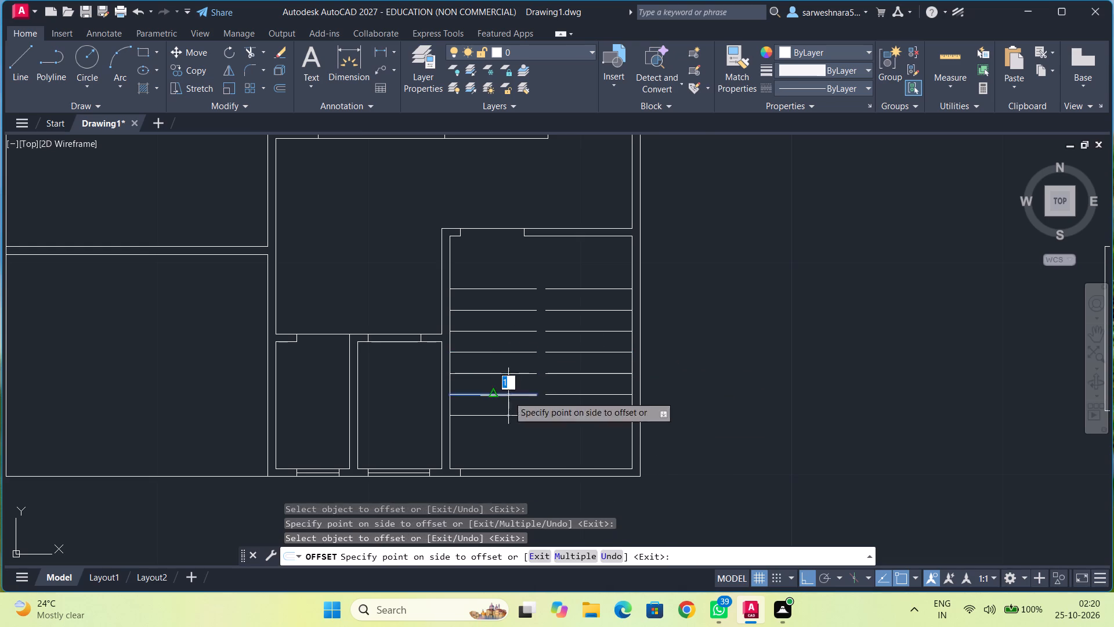
left_click(508, 406)
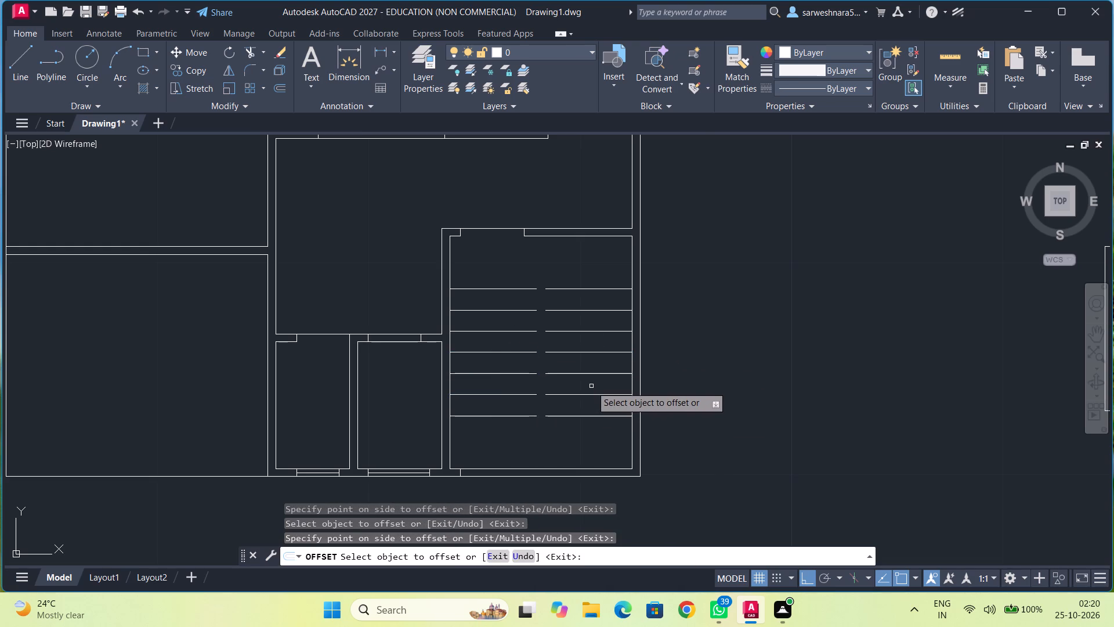
Offset the lowest line of both the left-hand and right-hand rows by another 1 downward.
left_click(513, 416)
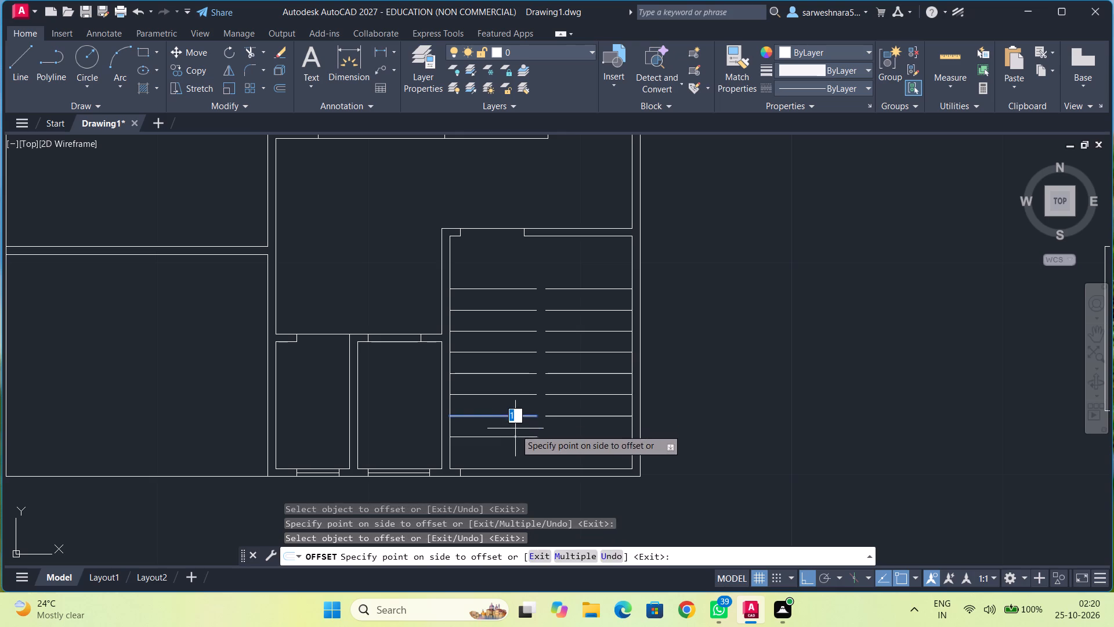
left_click(515, 430)
left_click(573, 416)
left_click(574, 431)
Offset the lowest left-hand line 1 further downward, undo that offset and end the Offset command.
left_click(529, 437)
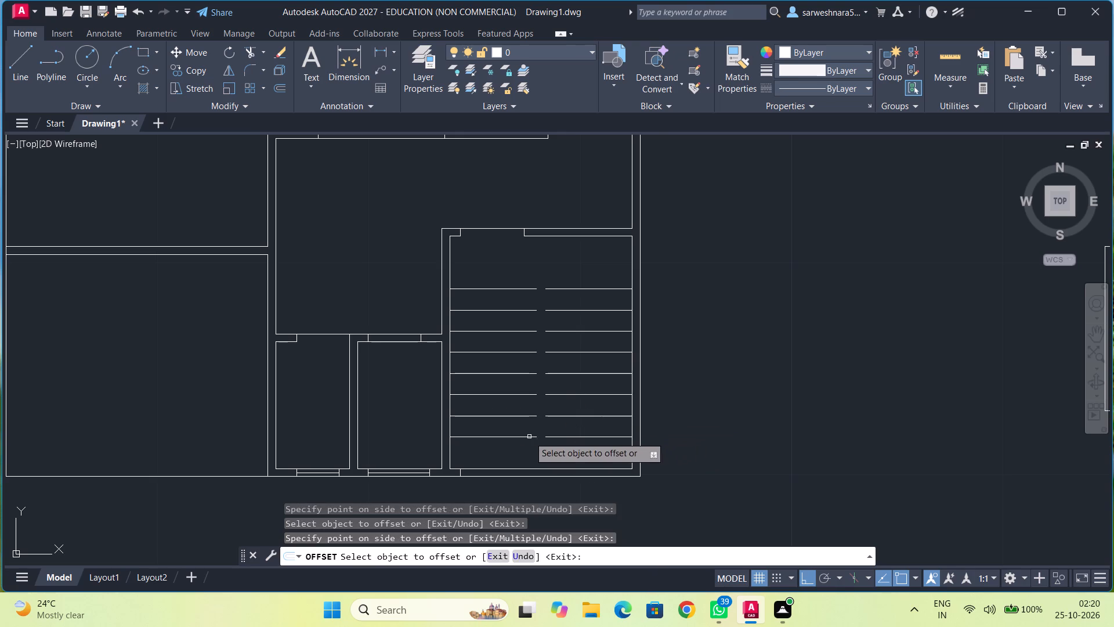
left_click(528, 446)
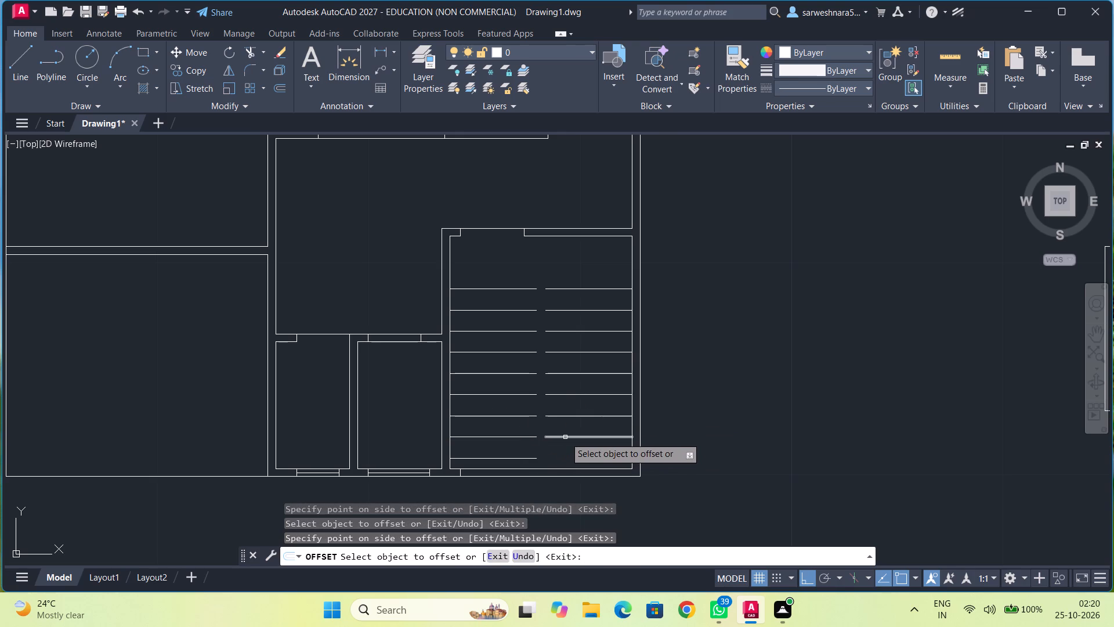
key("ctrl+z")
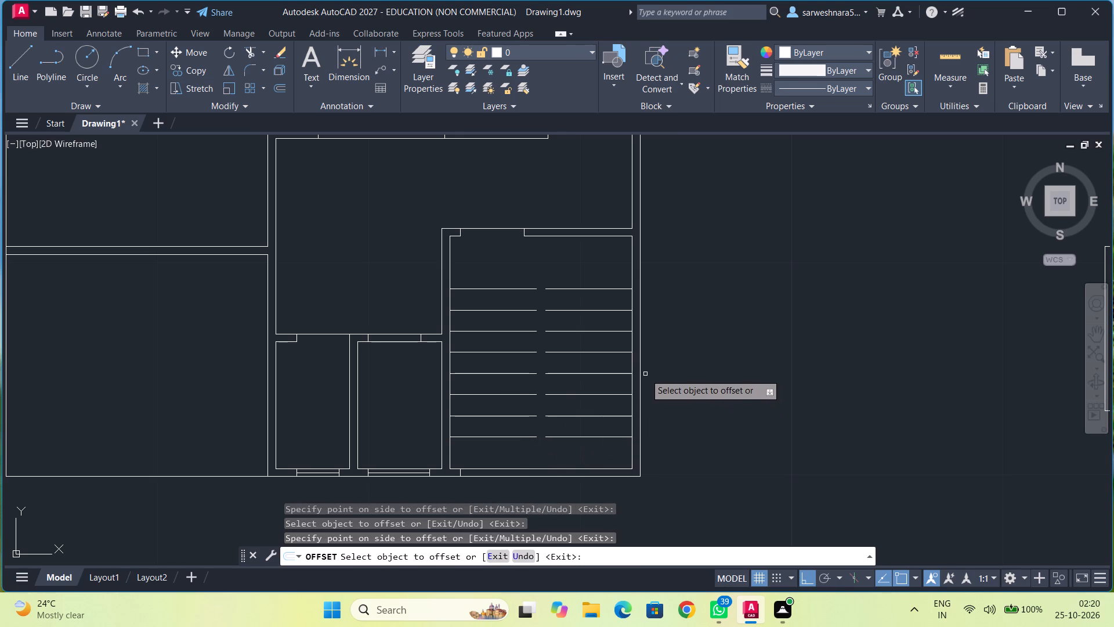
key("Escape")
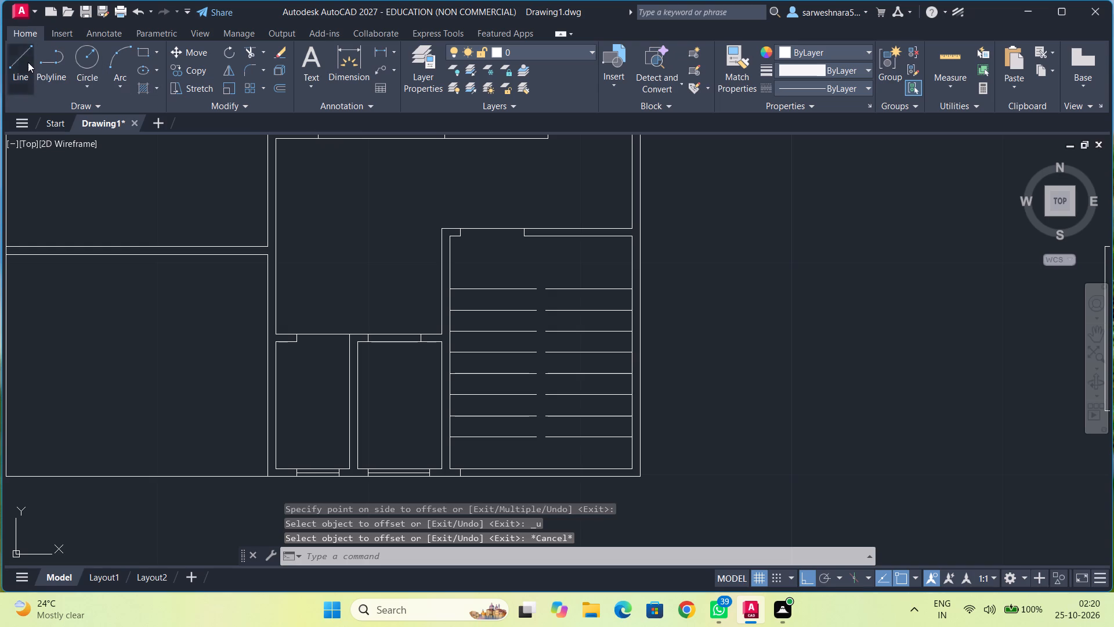
Draw a vertical line joining the inner ends of the left-hand lines from the top one to the bottom one.
left_click(26, 59)
left_click(534, 290)
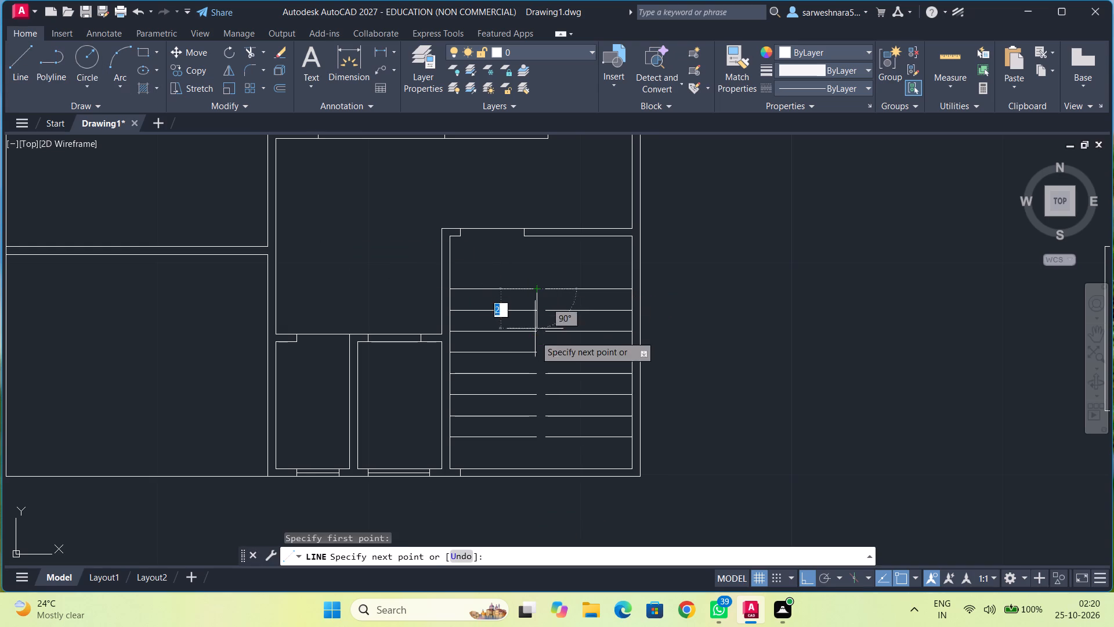
left_click(535, 441)
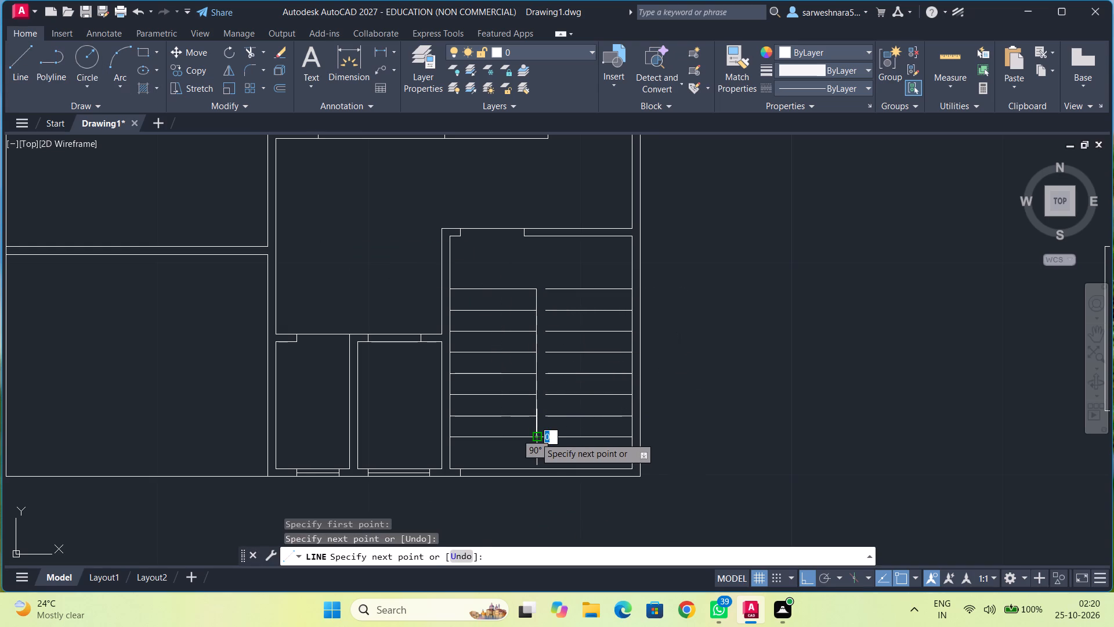
key("Escape")
Draw a vertical line joining the inner ends of the right-hand lines from the top one to the bottom one.
left_click(21, 55)
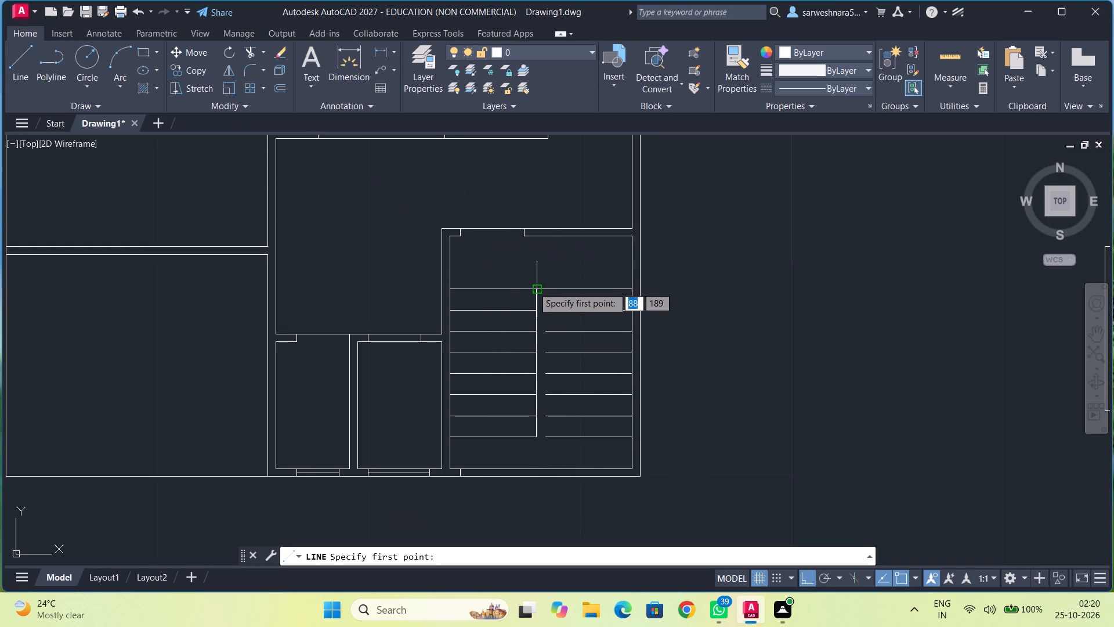
left_click(549, 290)
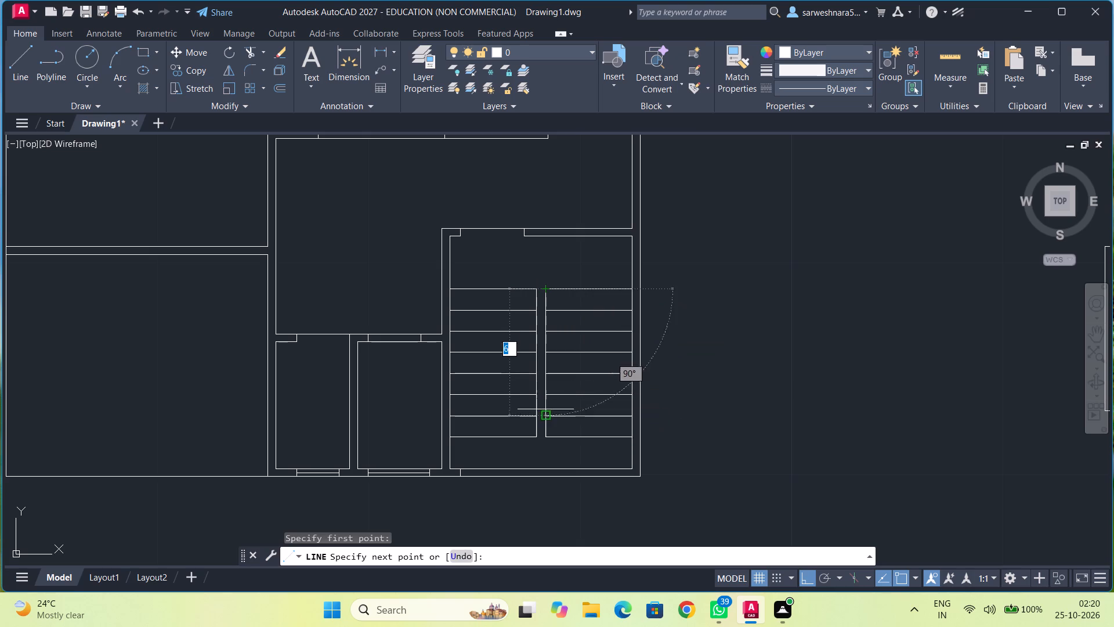
left_click(548, 438)
key("Escape")
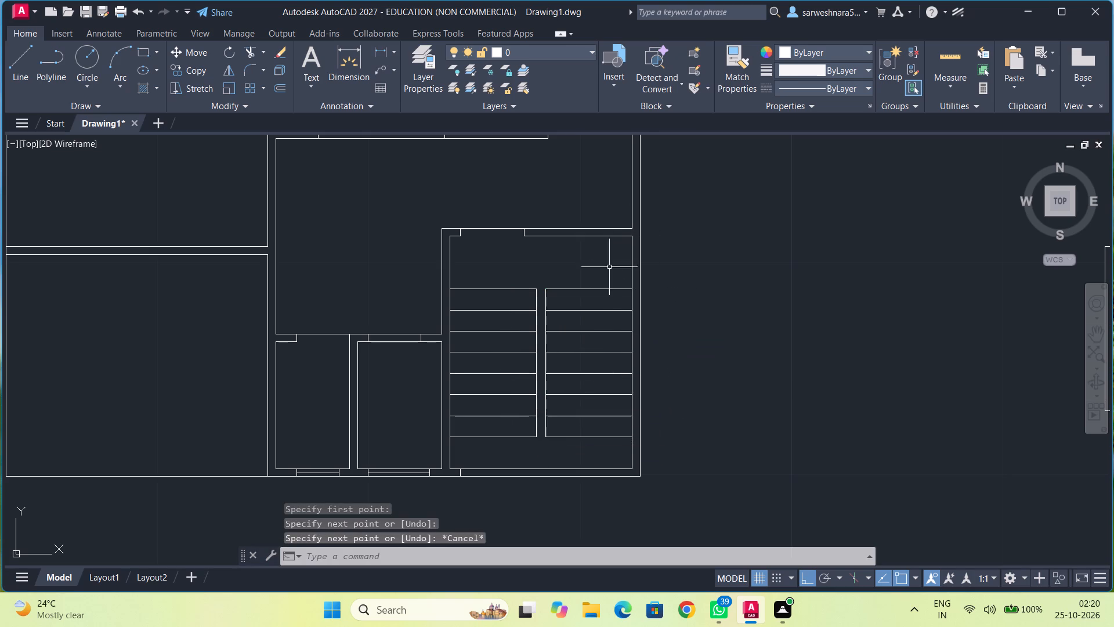
Draw a line from the stair room's lower right inner corner to the wall's midpoint, 1 left, 0.5 back right and 0.375 down across the wall.
left_click(13, 67)
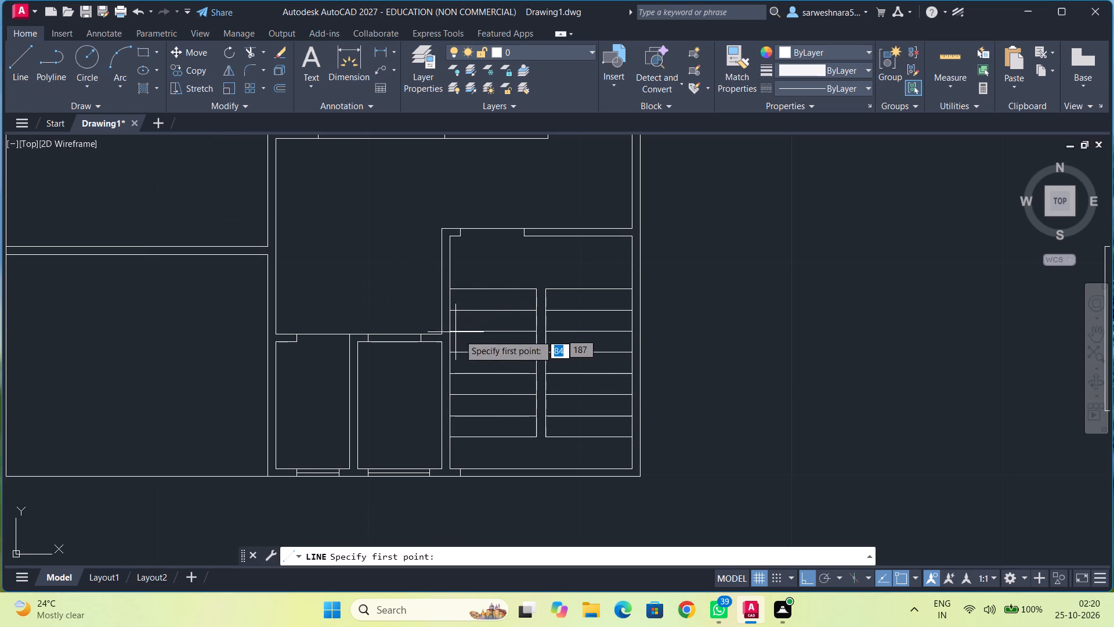
middle_click_drag(486, 347, 470, 251)
scroll(497, 301, "up", 1)
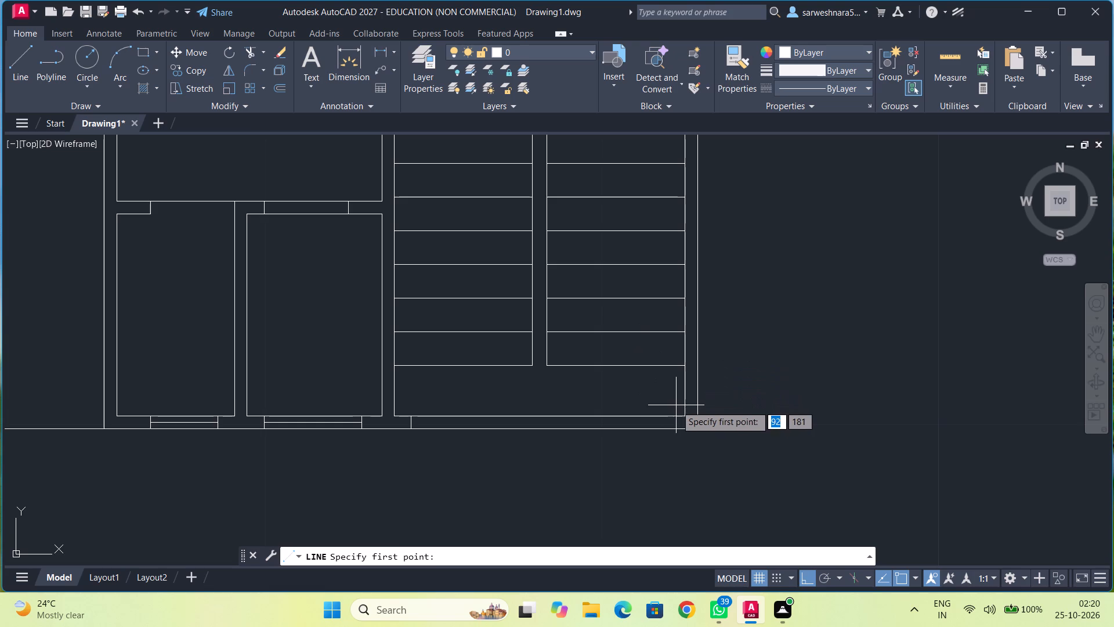
left_click(683, 415)
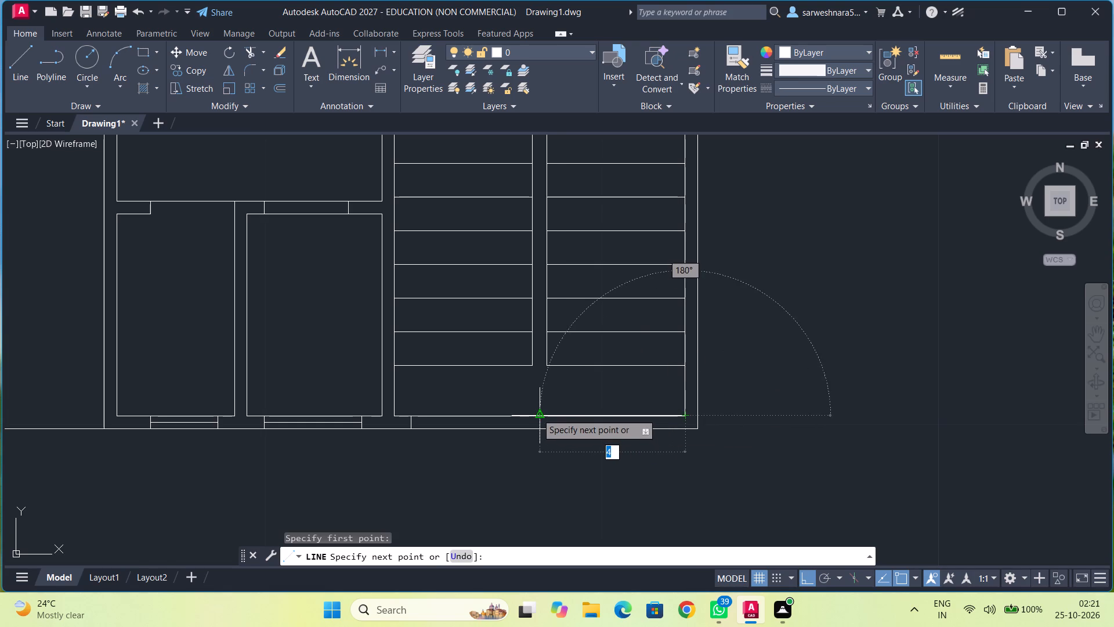
left_click(537, 412)
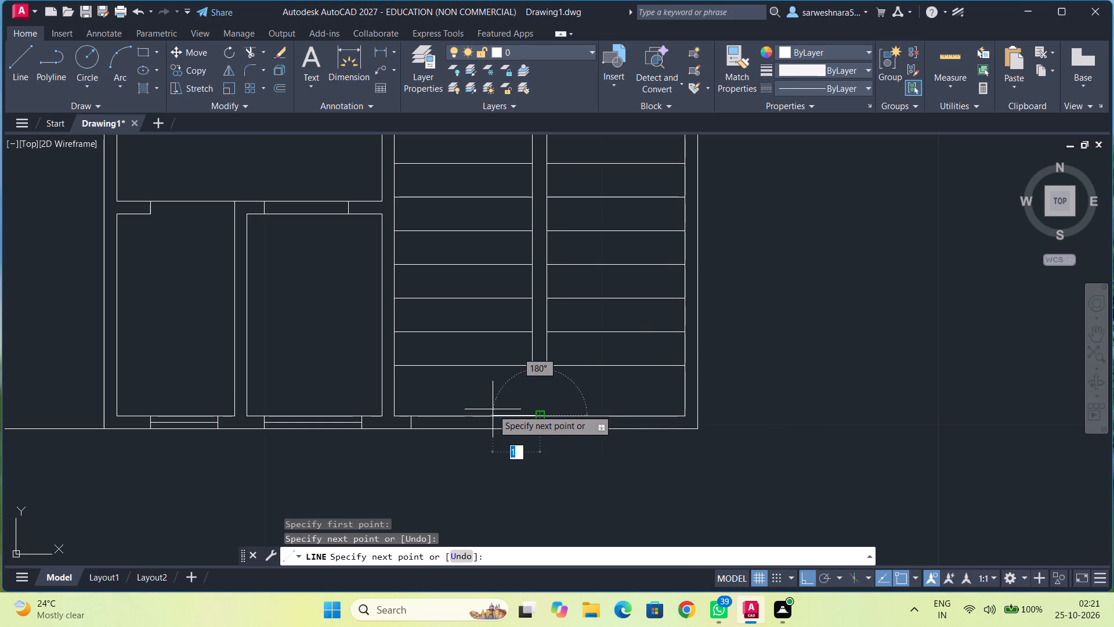
key("1")
key("Return")
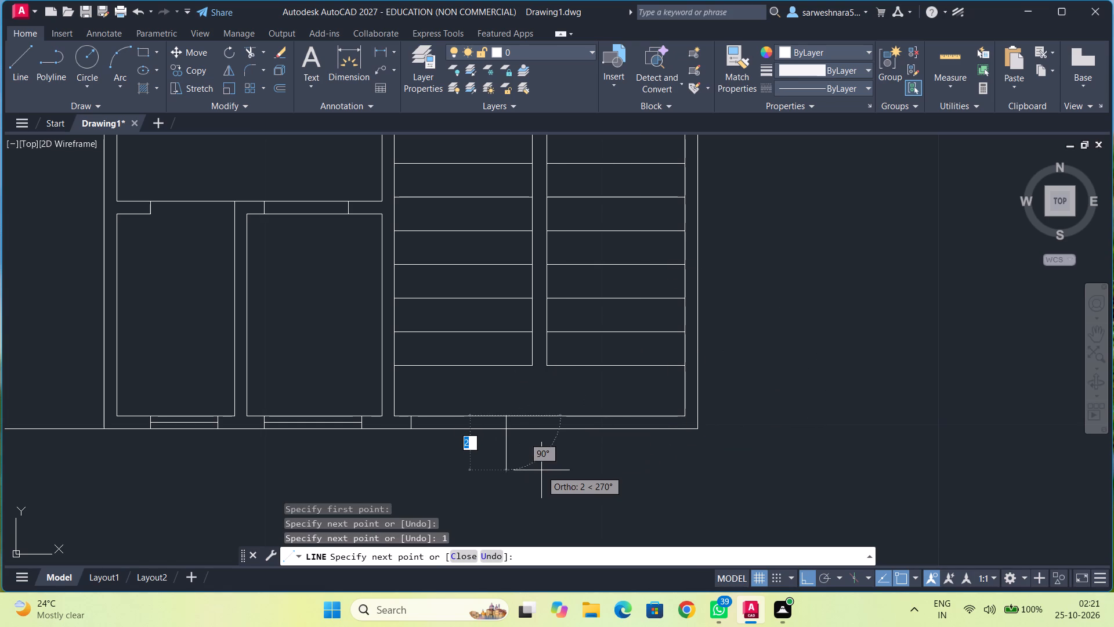
type("0.5")
key("Return")
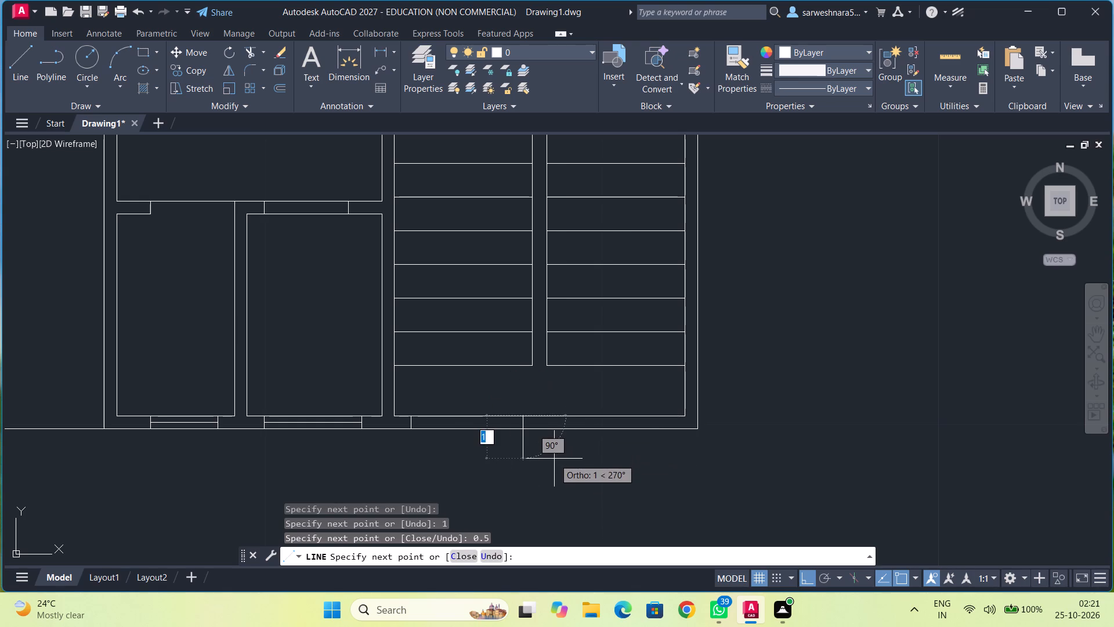
type("0.375")
key("Return")
key("Escape")
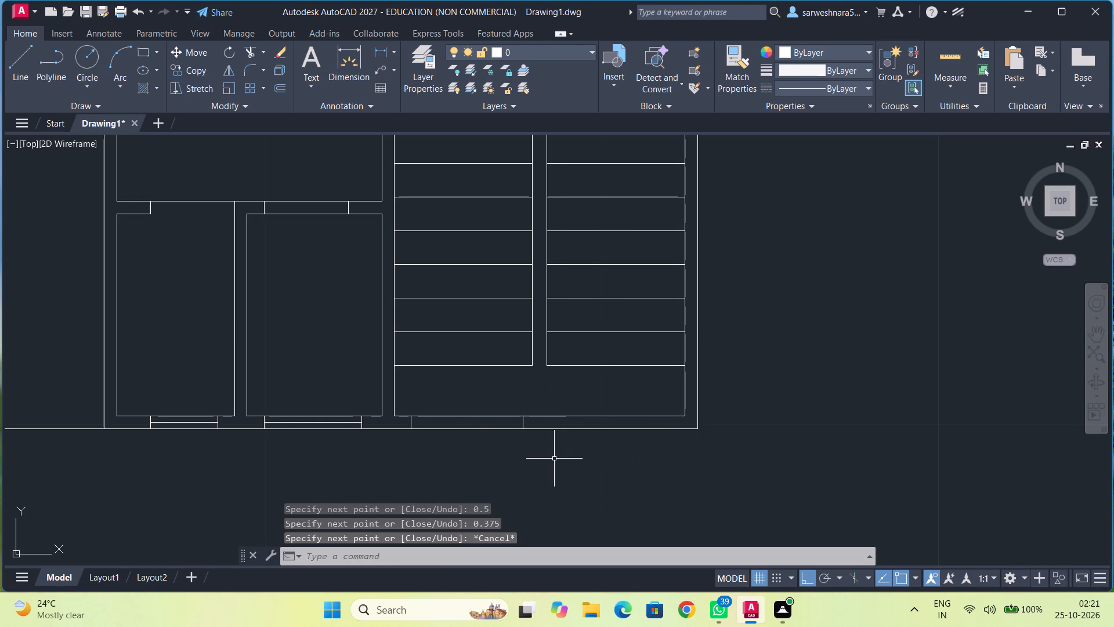
Trim the inner line of the stair room's bottom wall between the two short cross lines to open a doorway.
left_click(249, 52)
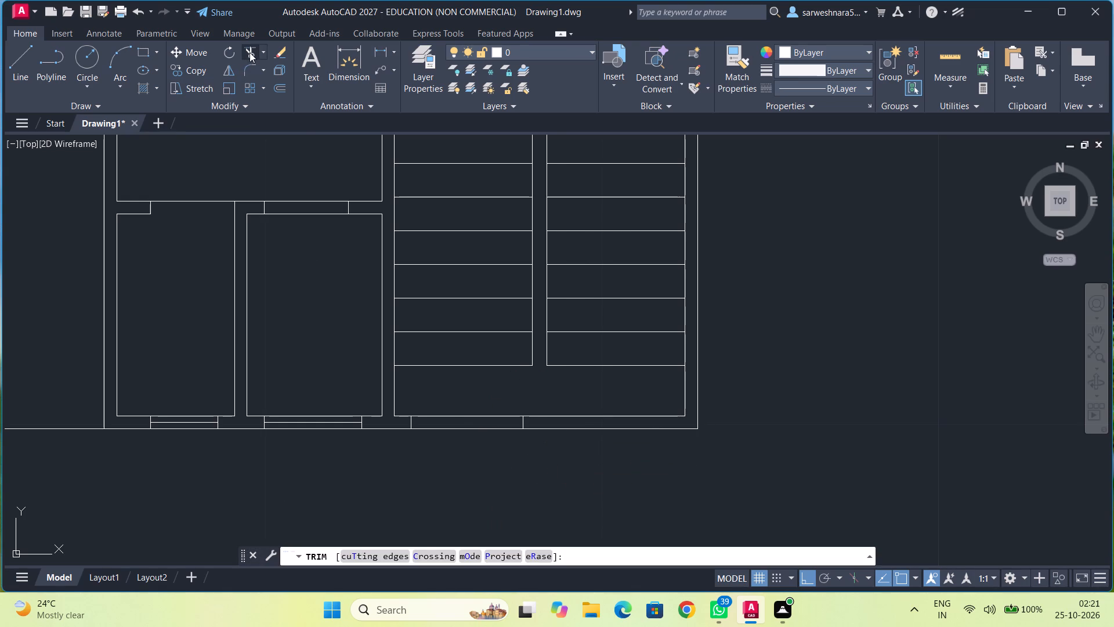
left_click(448, 415)
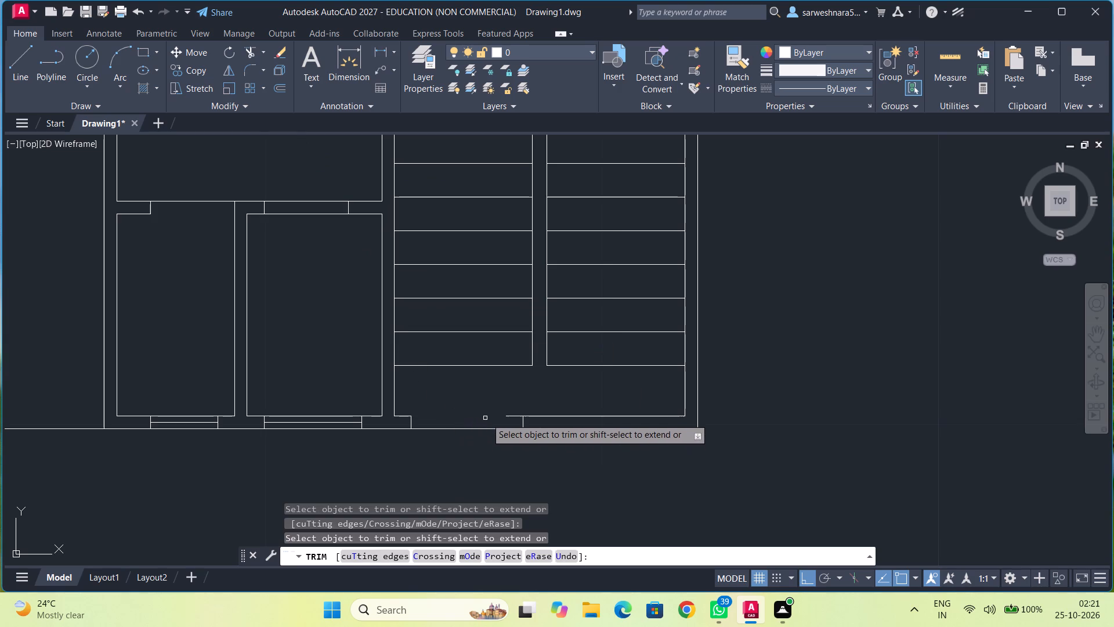
left_click(509, 415)
left_click(512, 416)
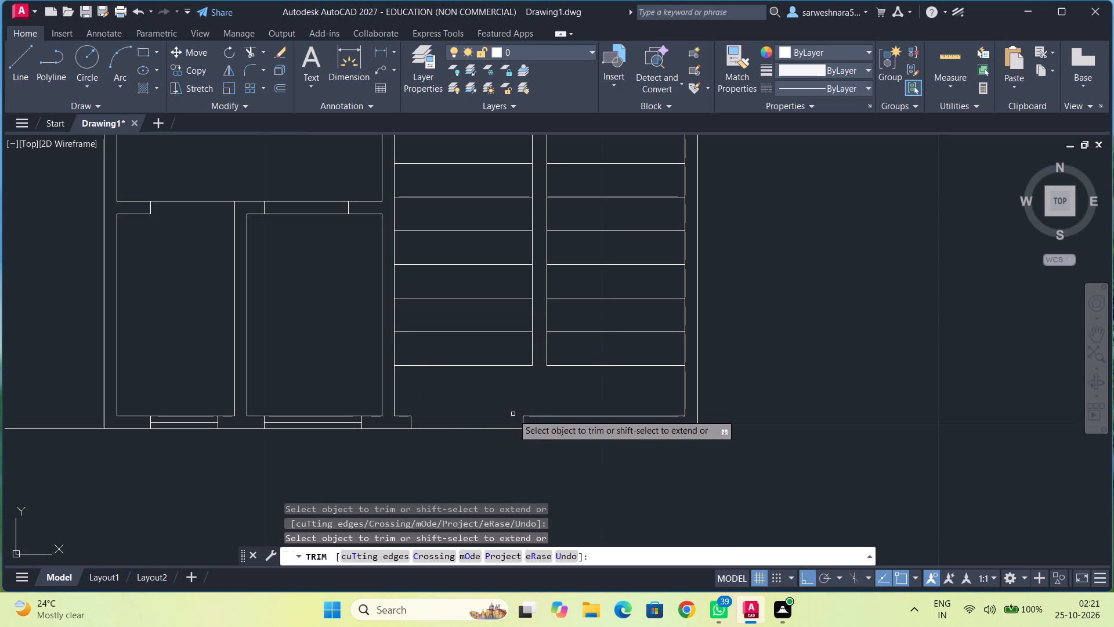
key("Escape")
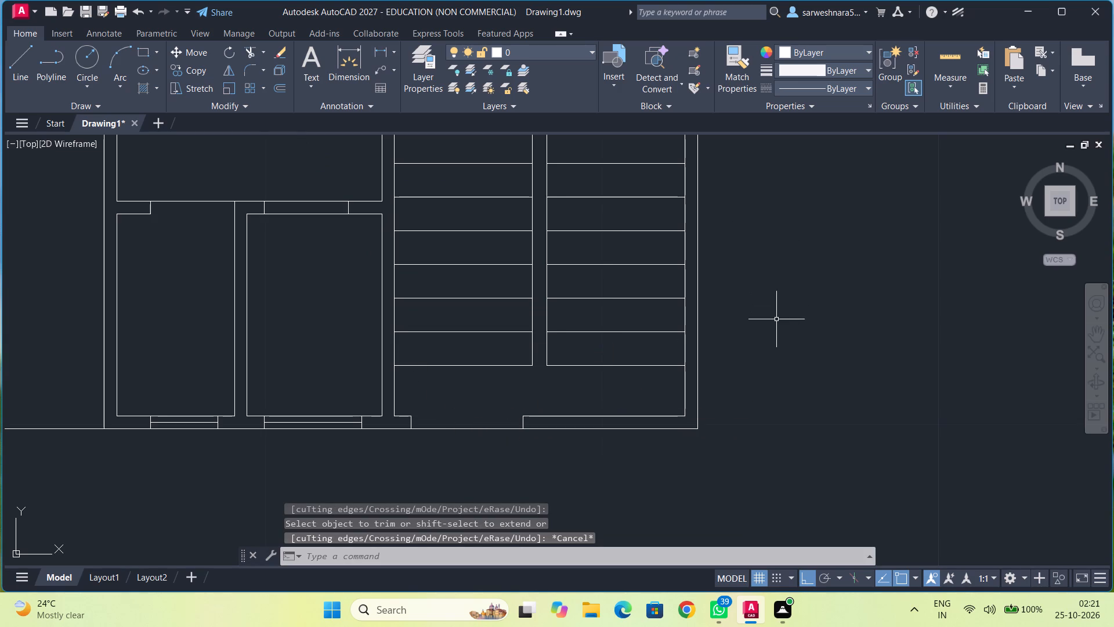
Review the first floor plan as a whole, then its central room and staircase area.
scroll(775, 321, "down", 1)
middle_click_drag(775, 341, 768, 402)
middle_click_drag(765, 282, 759, 318)
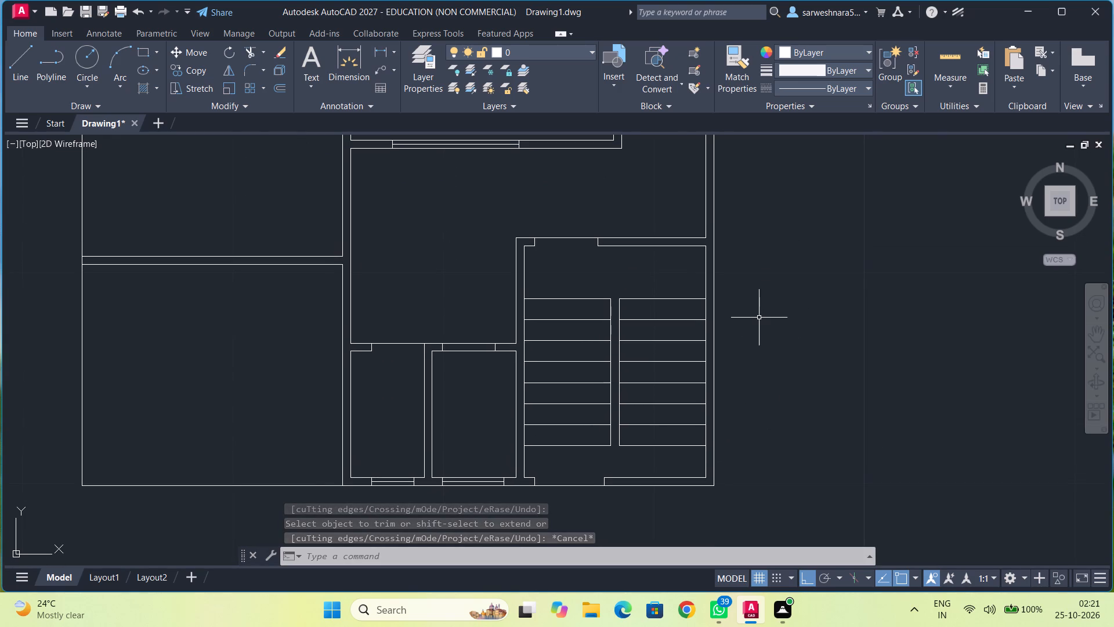
scroll(754, 273, "down", 1)
middle_click_drag(754, 273, 744, 341)
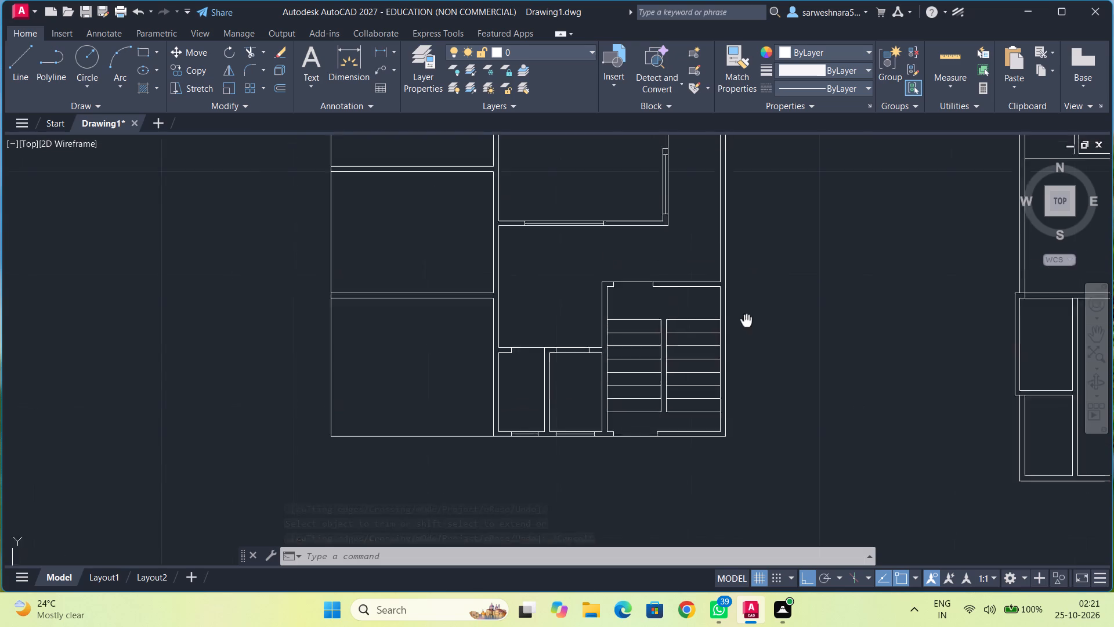
middle_click_drag(744, 341, 739, 400)
scroll(757, 325, "down", 1)
middle_click_drag(757, 325, 811, 380)
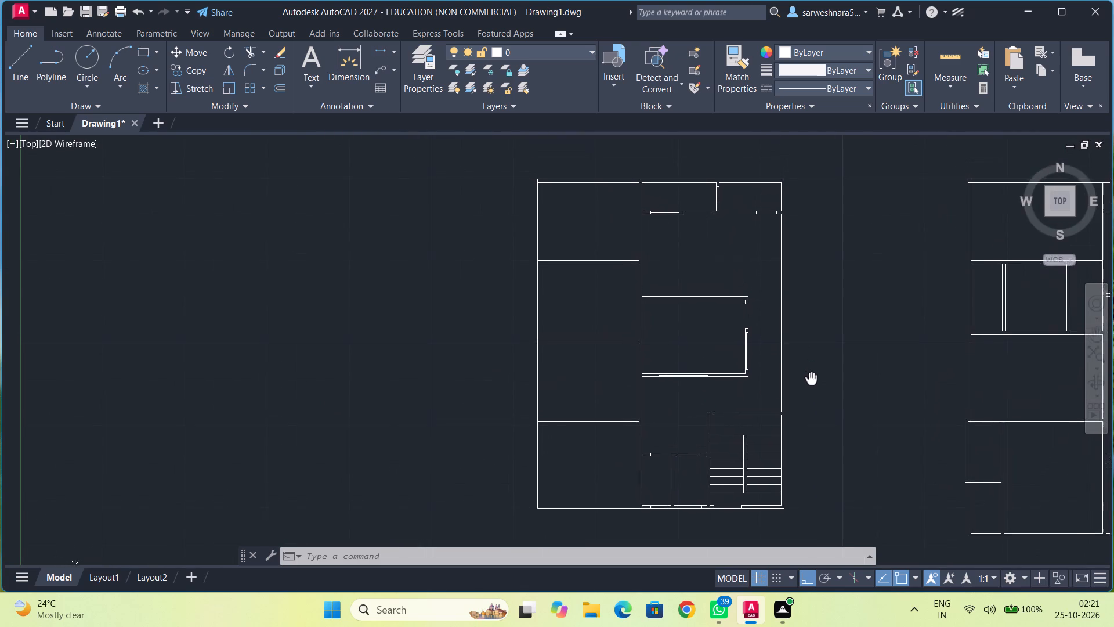
middle_click_drag(811, 380, 729, 361)
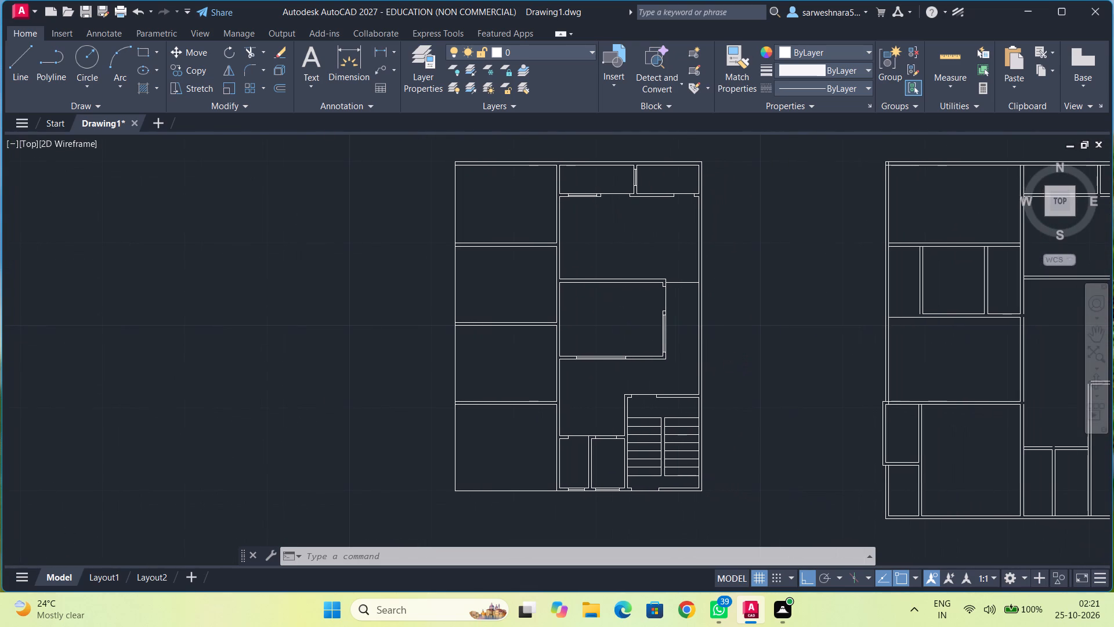
scroll(728, 359, "up", 1)
middle_click_drag(728, 359, 721, 323)
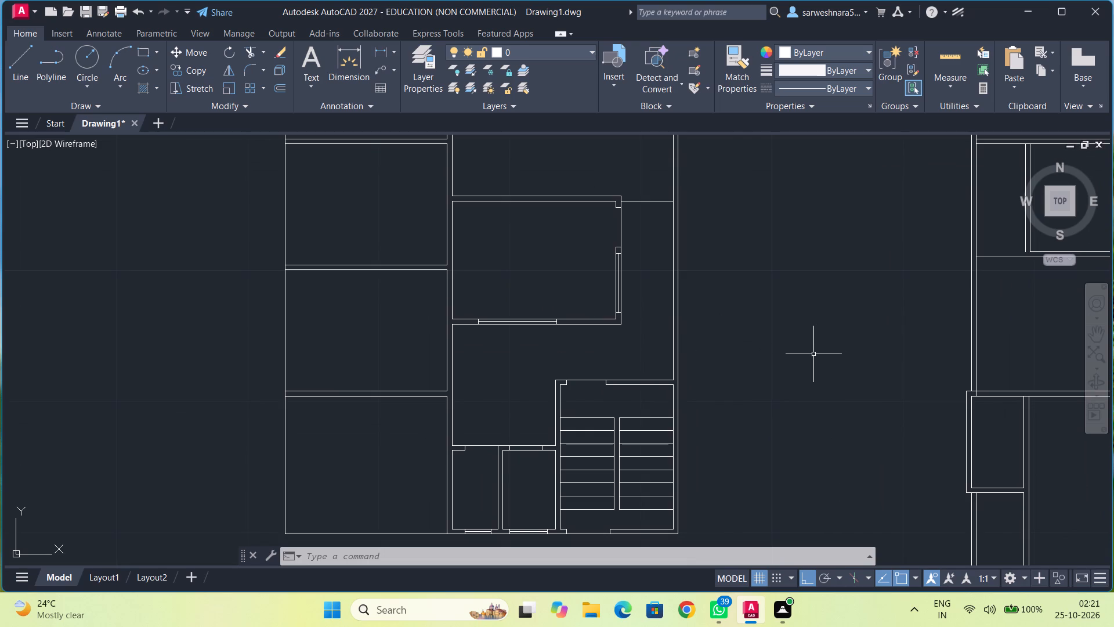
middle_click_drag(755, 378, 771, 337)
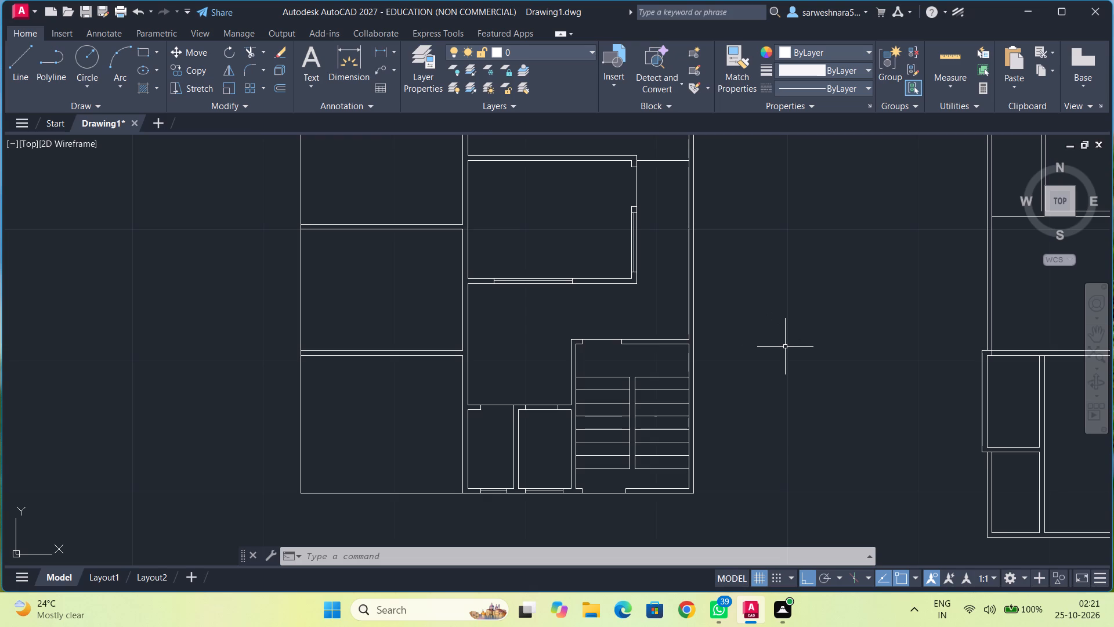
Trim the overlapping inner wall line ends at the upper left outer corner of the second floor plan.
scroll(785, 347, "down", 1)
middle_click_drag(785, 347, 702, 356)
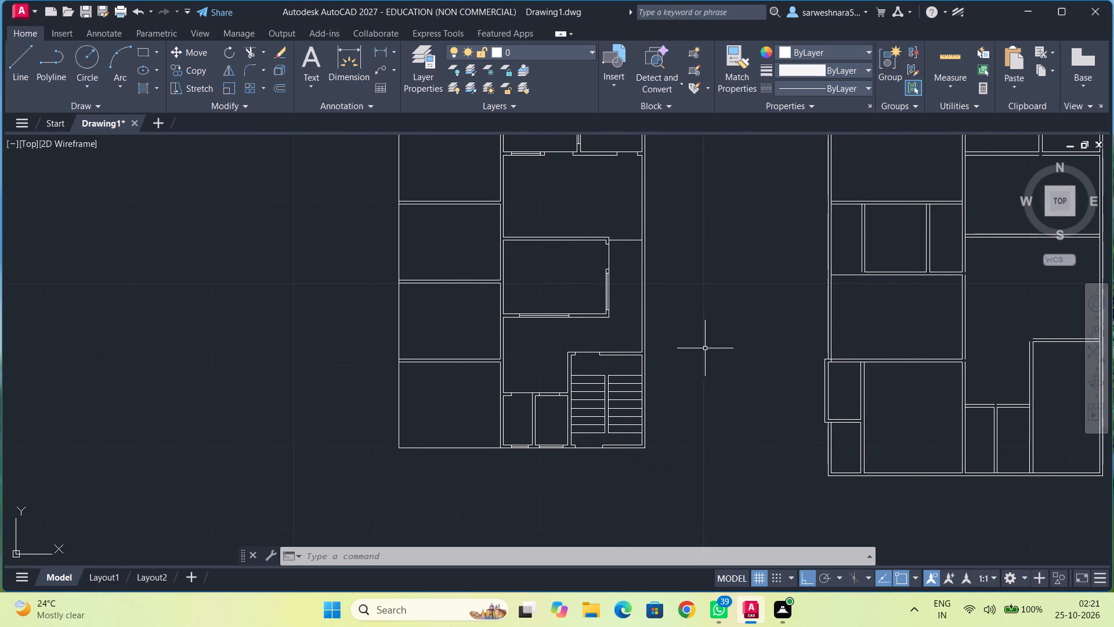
middle_click_drag(717, 332, 581, 398)
middle_click_drag(667, 359, 568, 345)
scroll(663, 344, "up", 1)
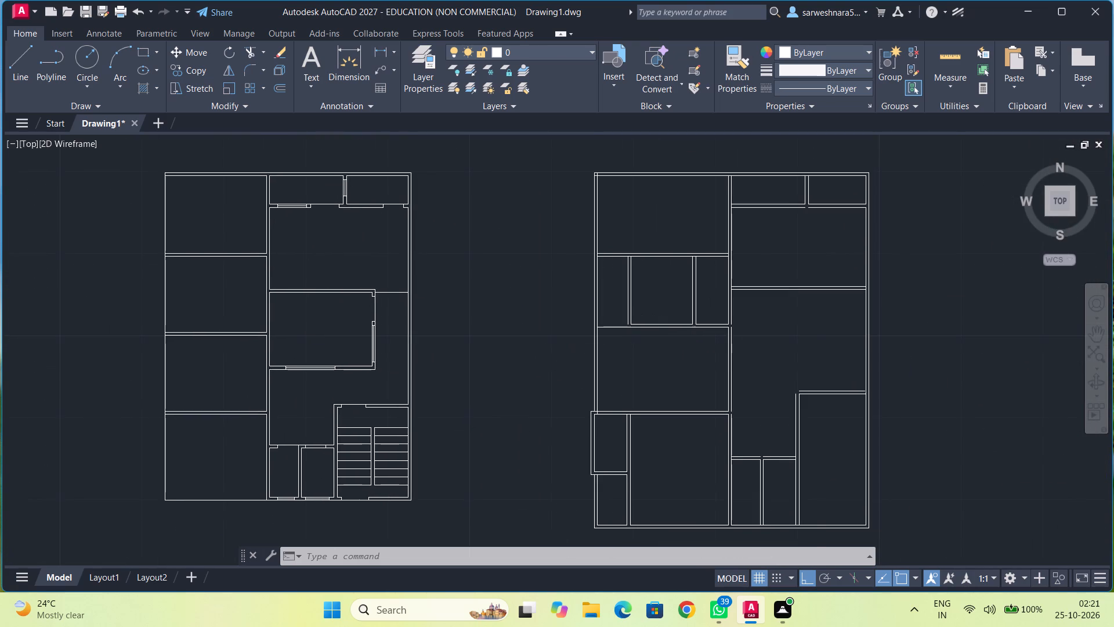
middle_click_drag(663, 401, 665, 445)
middle_click_drag(642, 283, 656, 398)
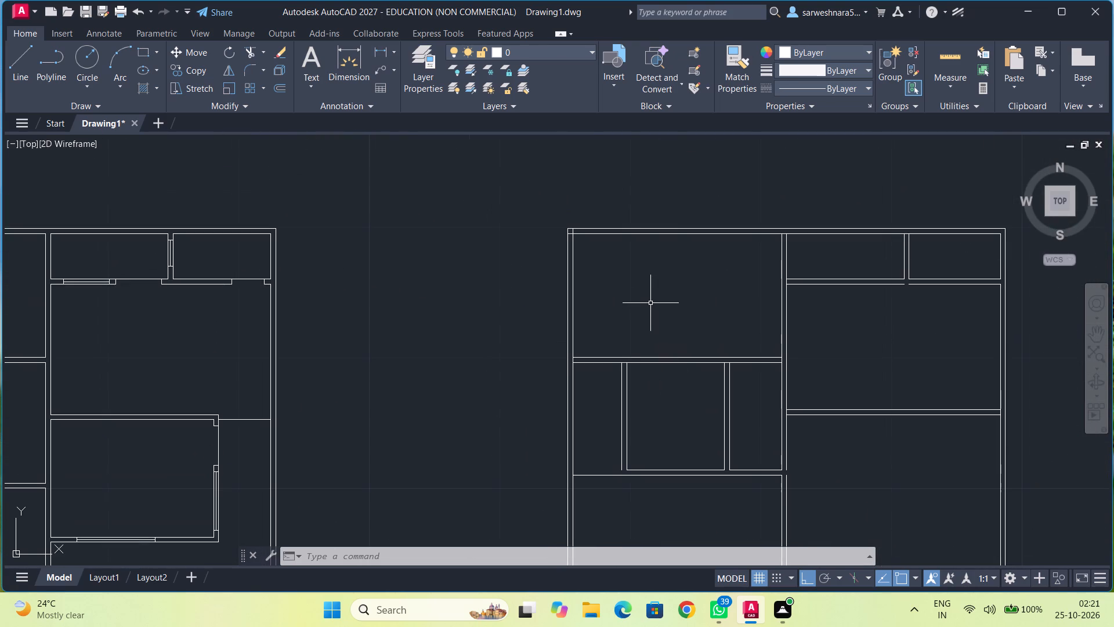
scroll(594, 248, "up", 1)
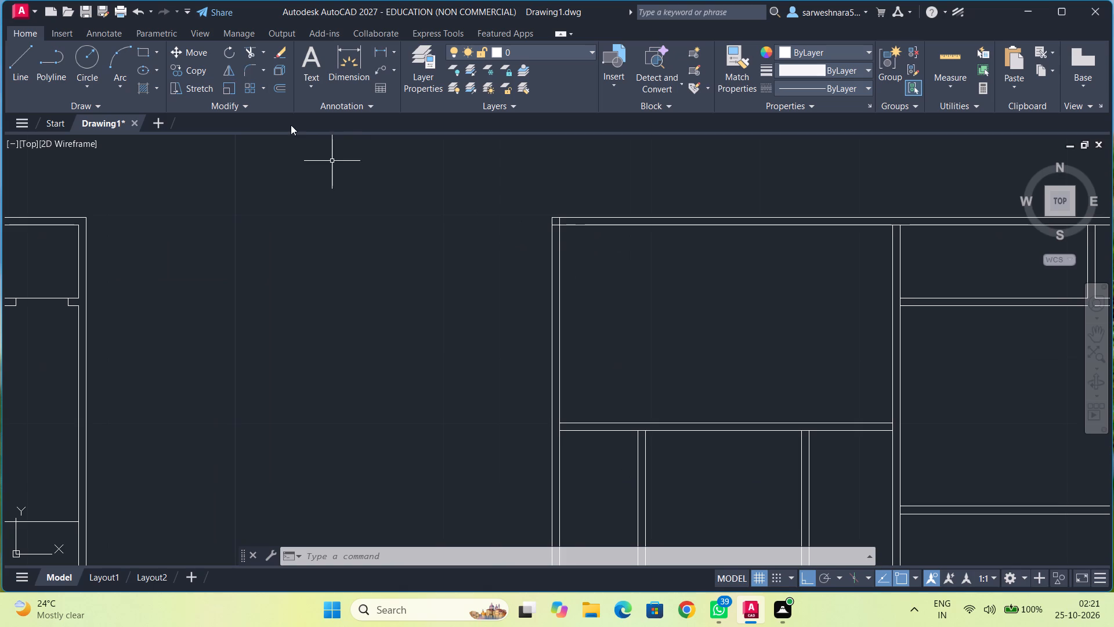
left_click(251, 56)
scroll(559, 226, "up", 2)
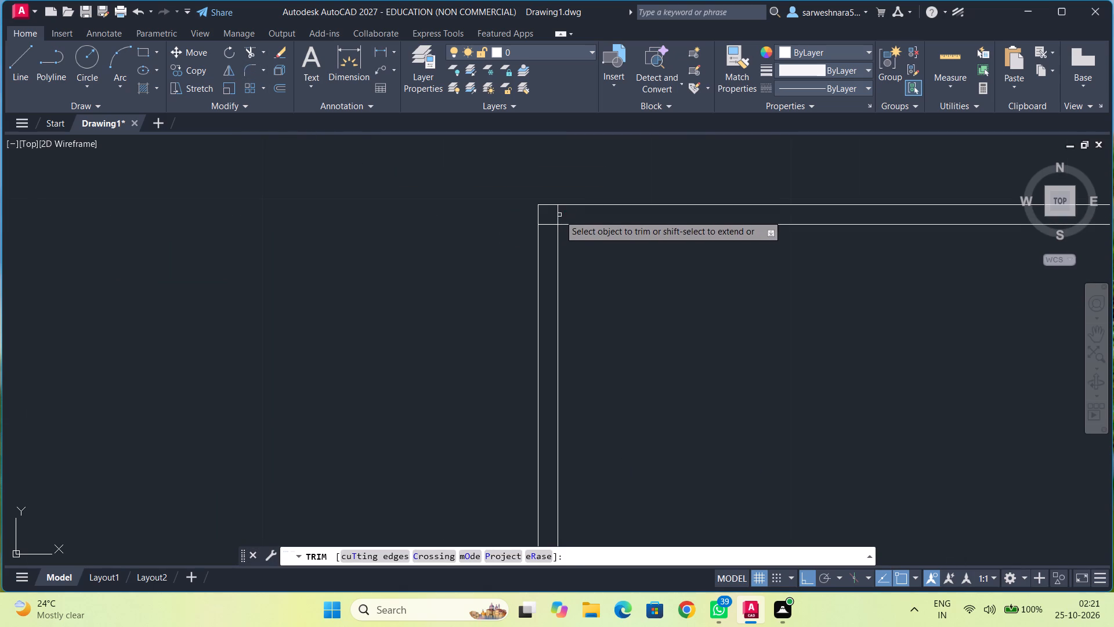
left_click(559, 215)
left_click(548, 225)
Draw a line from the inner upper left corner of the second plan's top-left room, 2 down and 0.375 left across the wall.
scroll(621, 264, "down", 2)
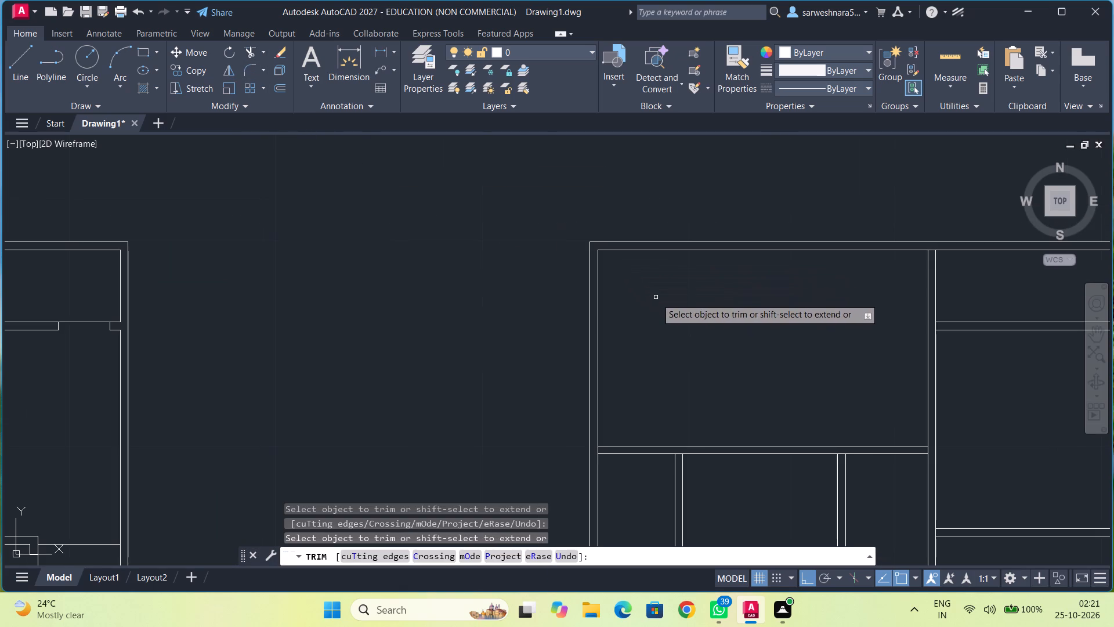
left_click(28, 66)
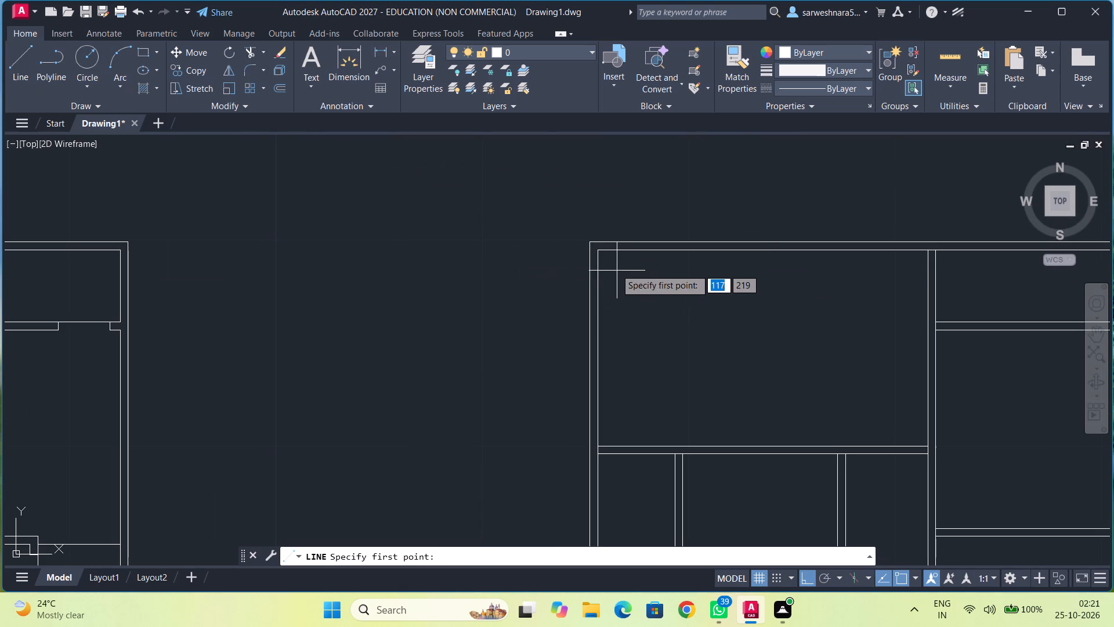
left_click(600, 253)
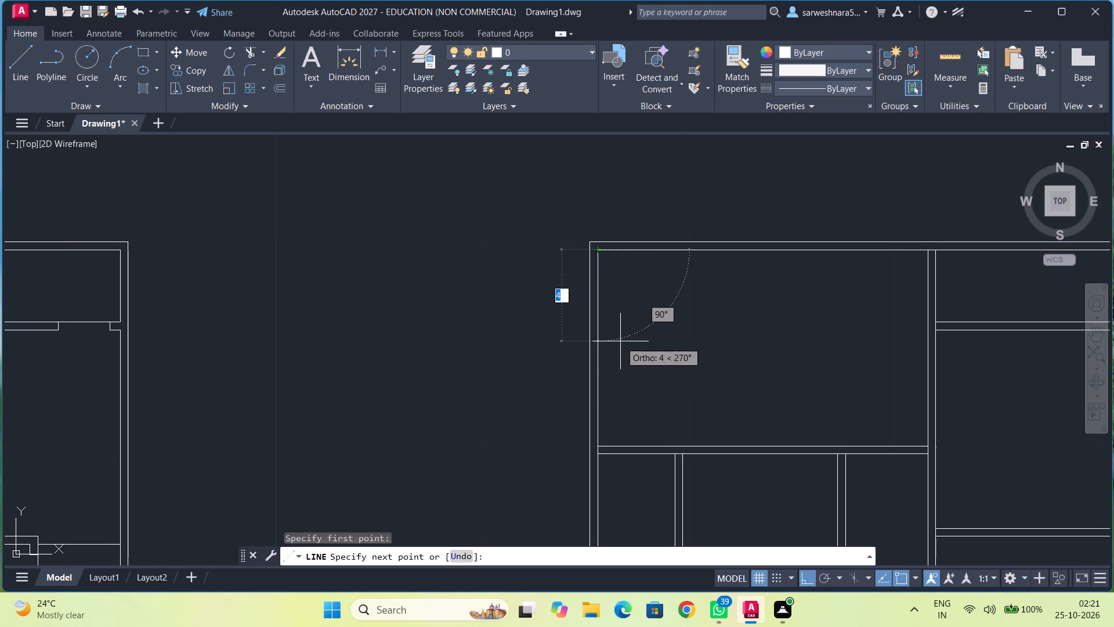
key("2")
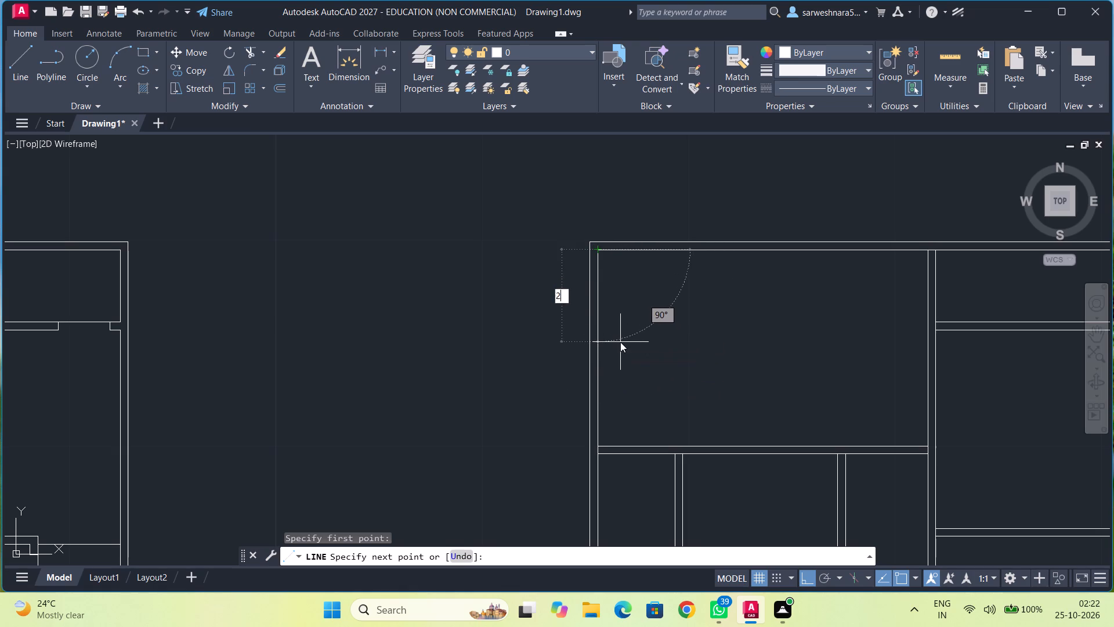
key("Return")
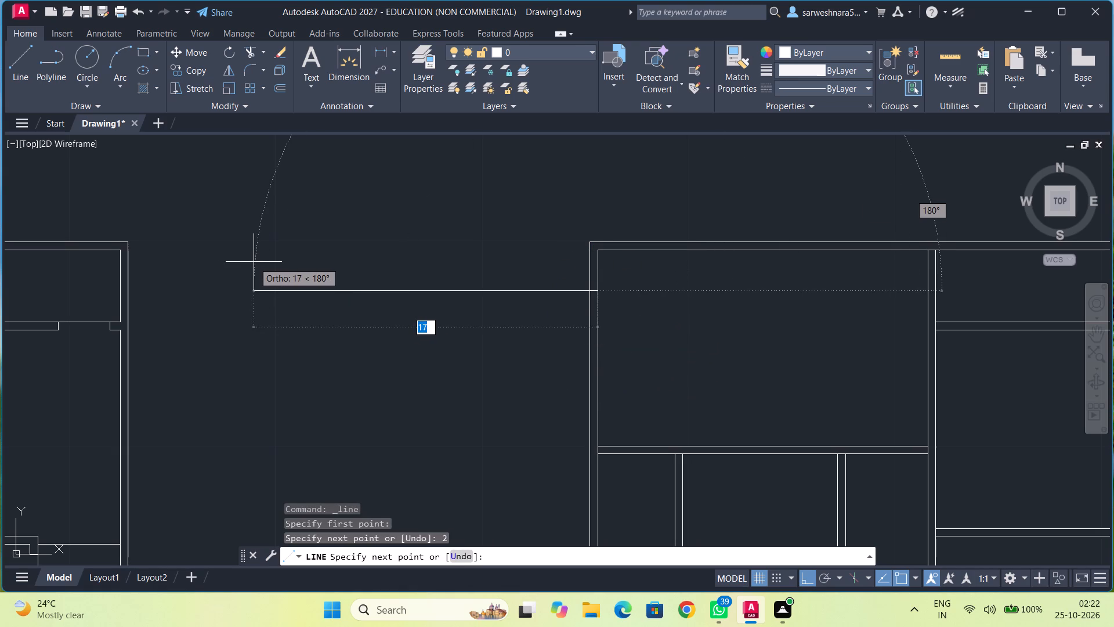
type("0.375")
key("Return")
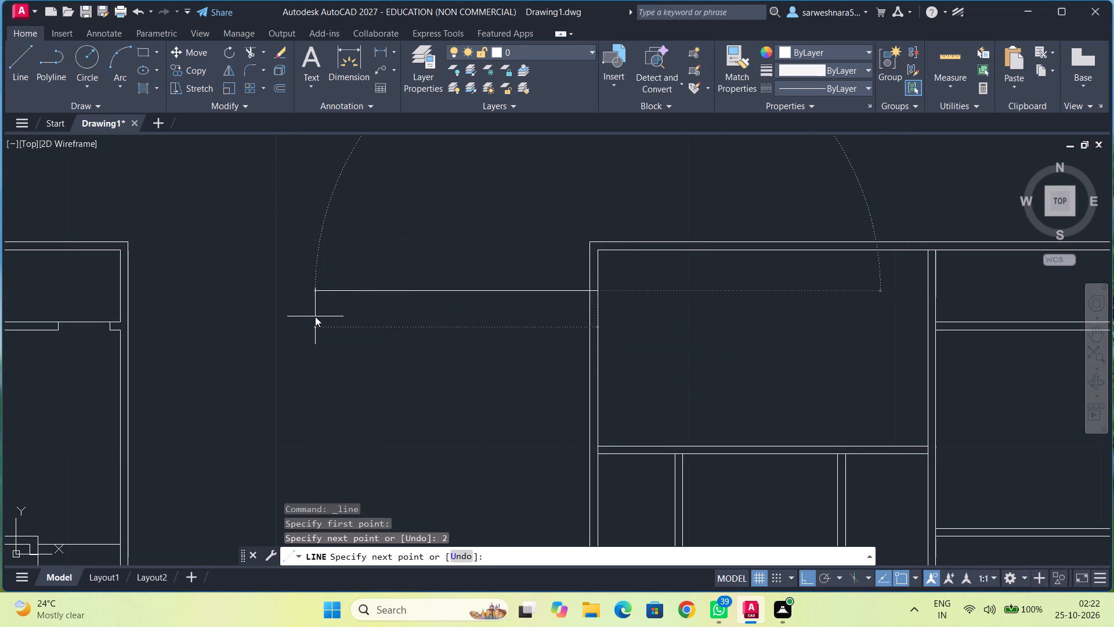
key("Escape")
Draw a line from the same room's inner lower left corner, 2 up and 0.375 left across the wall.
left_click(20, 68)
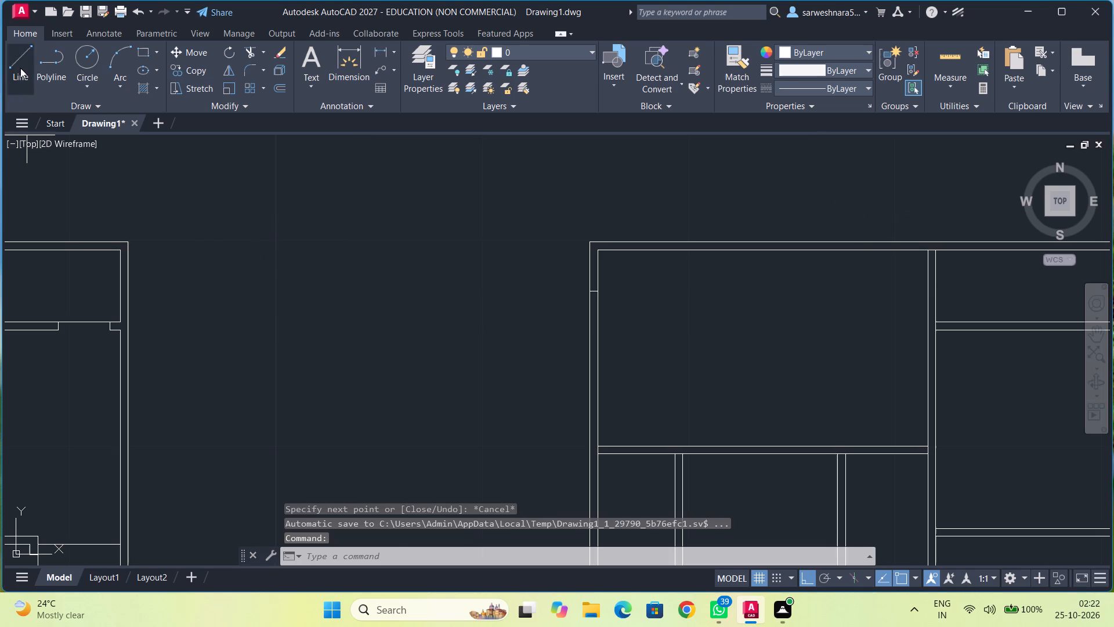
scroll(598, 447, "up", 2)
left_click(598, 447)
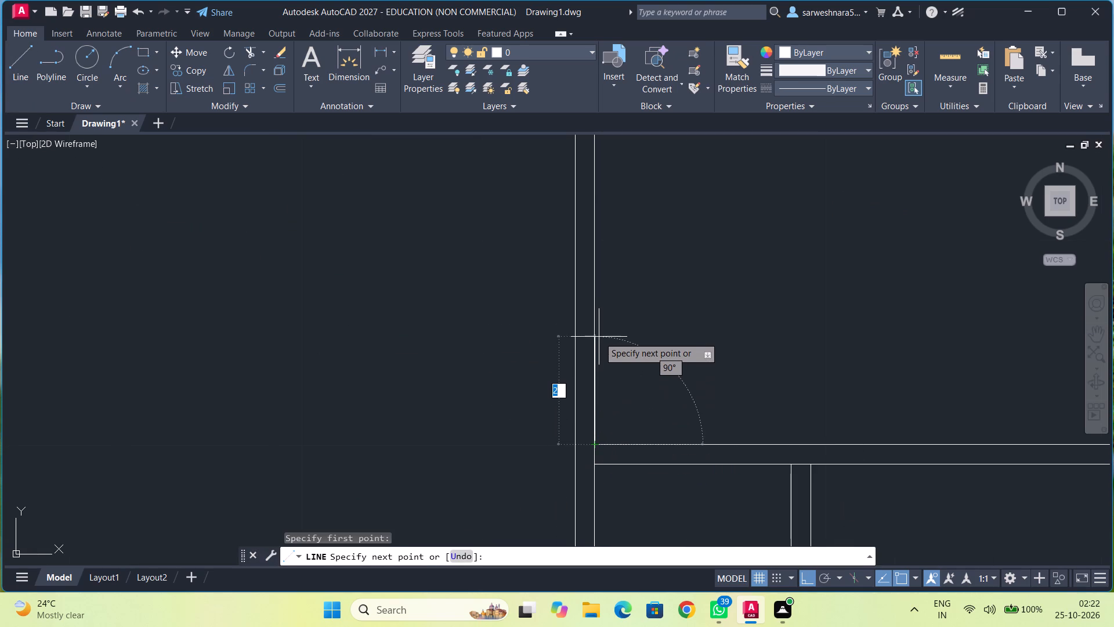
key("2")
key("Return")
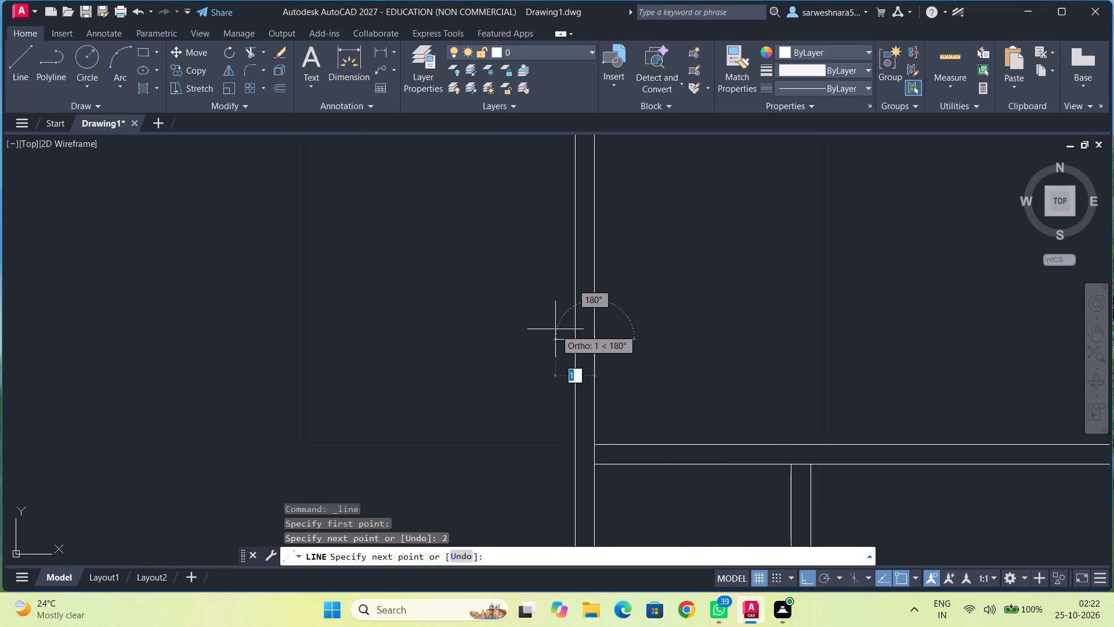
type("0.2")
key("BackSpace")
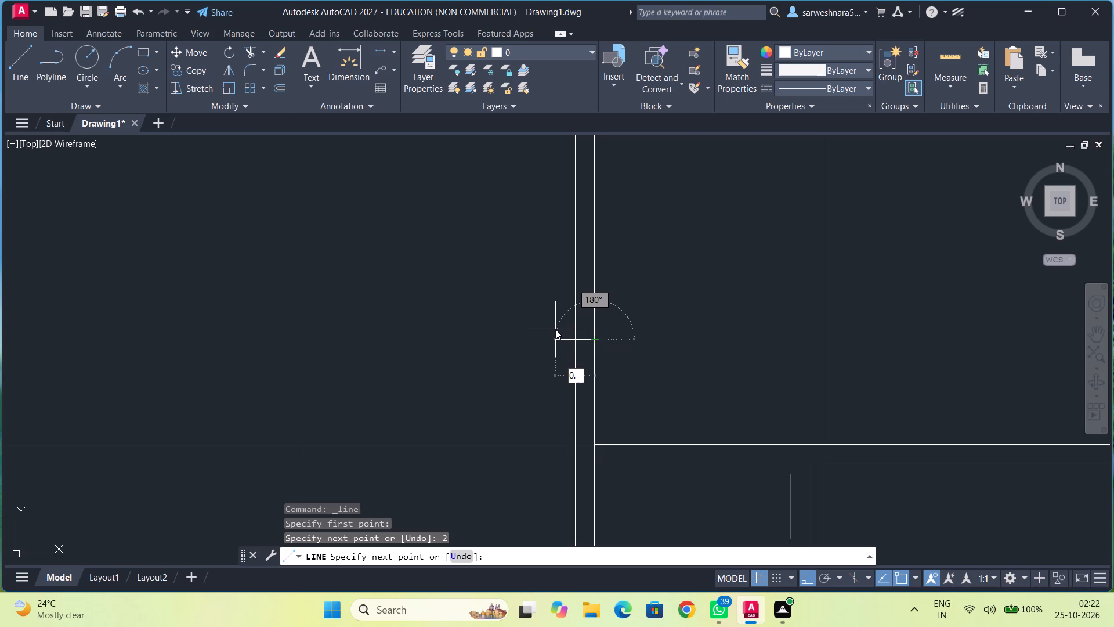
type("375")
key("Return")
key("Escape")
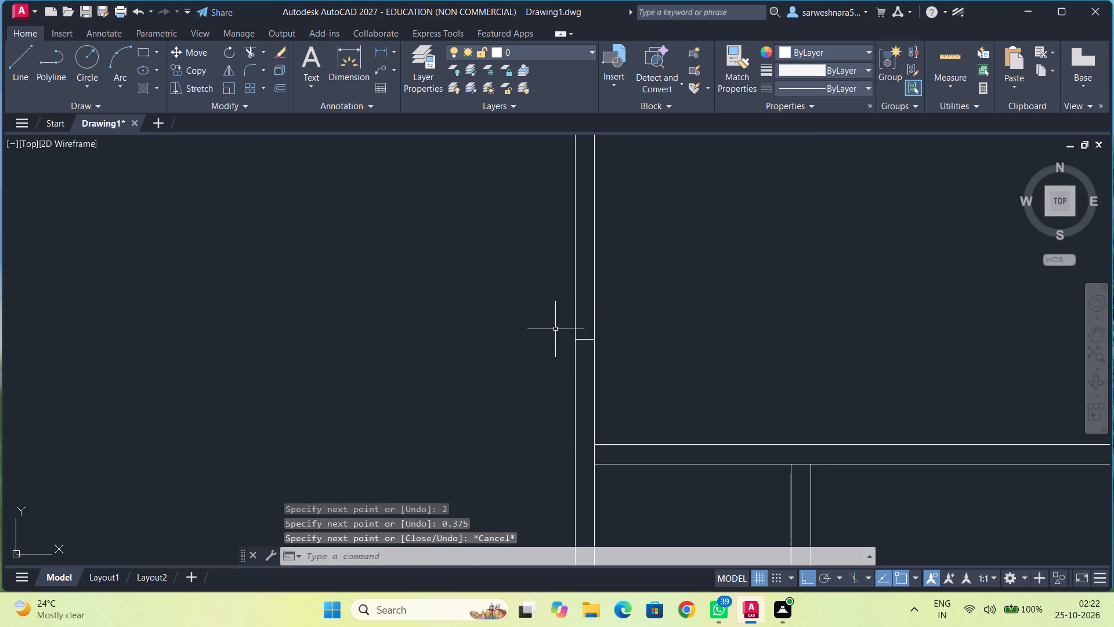
Draw a window centre line between the midpoints of the two cross lines in the top-left room's outer wall.
scroll(559, 319, "down", 2)
middle_click_drag(532, 288, 492, 313)
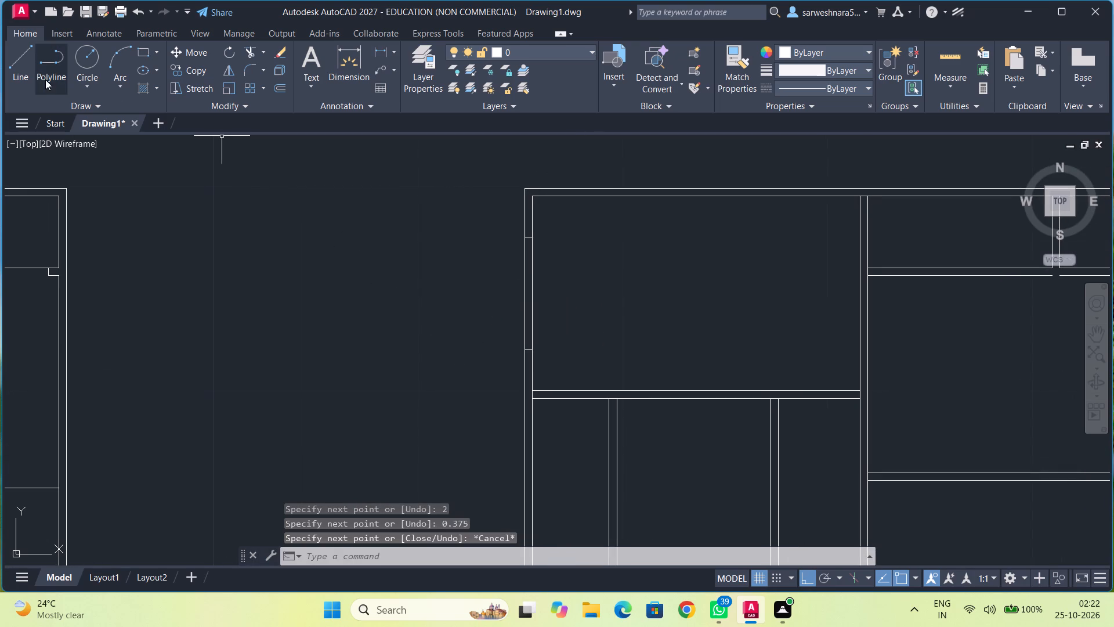
left_click(28, 70)
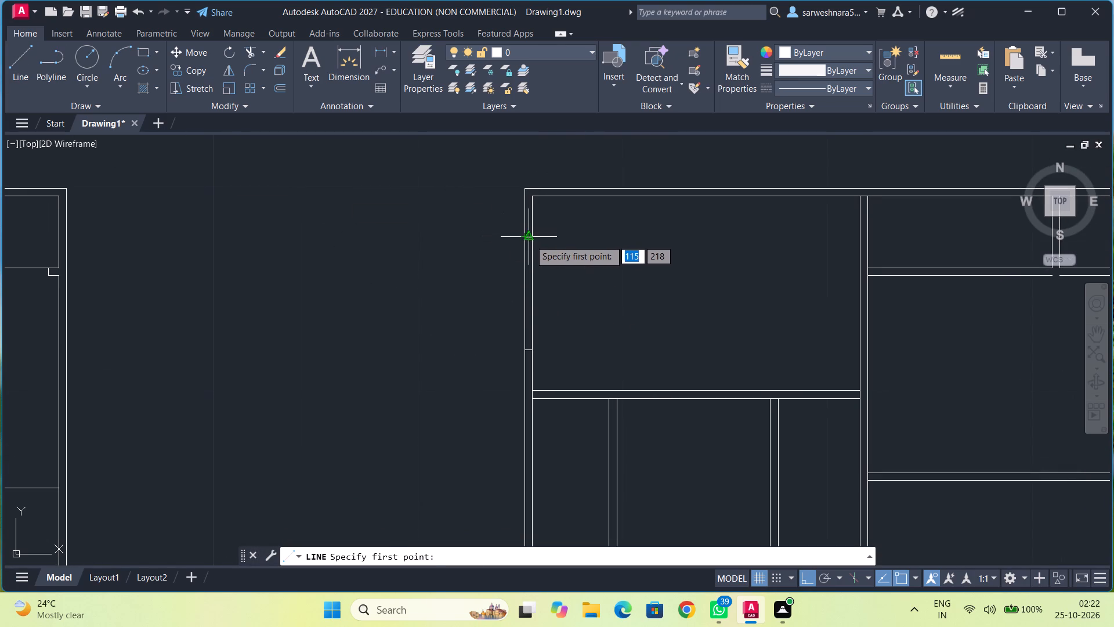
left_click(530, 240)
left_click(530, 351)
key("Escape")
Draw a 0.375 line left across the outer wall from the lower face of the wall beneath the top-left room.
middle_click_drag(616, 348, 616, 304)
scroll(589, 351, "up", 2)
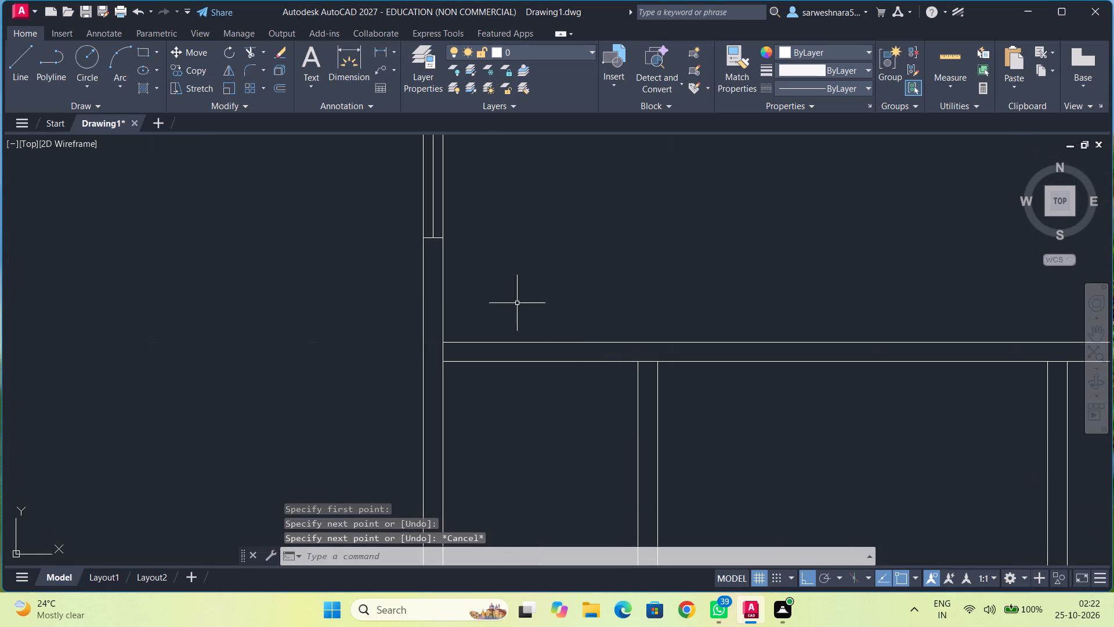
left_click(24, 71)
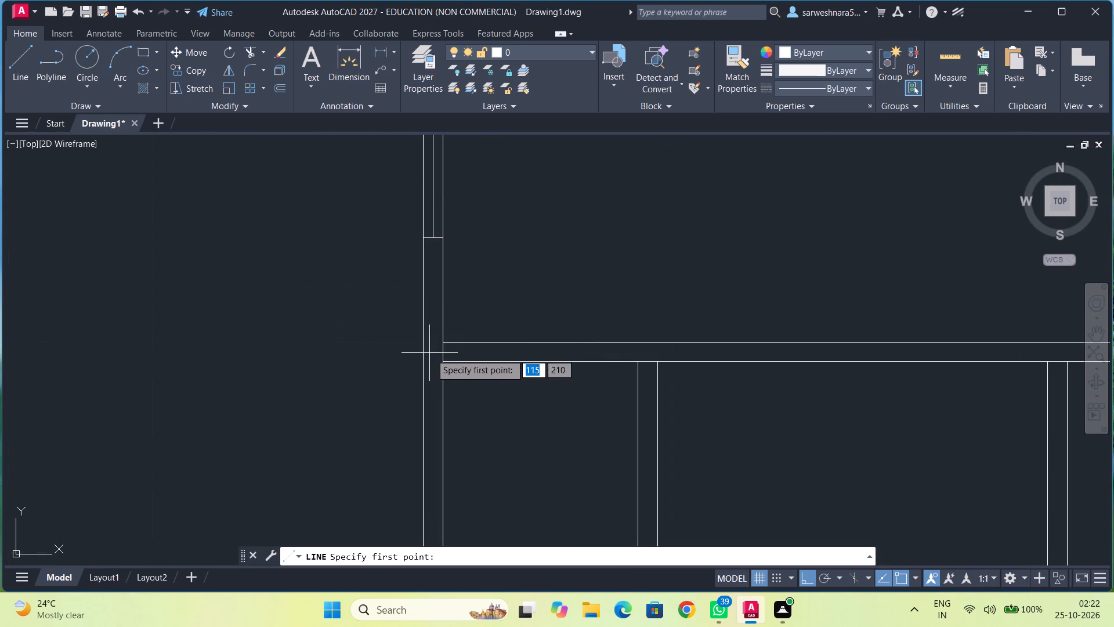
left_click(445, 361)
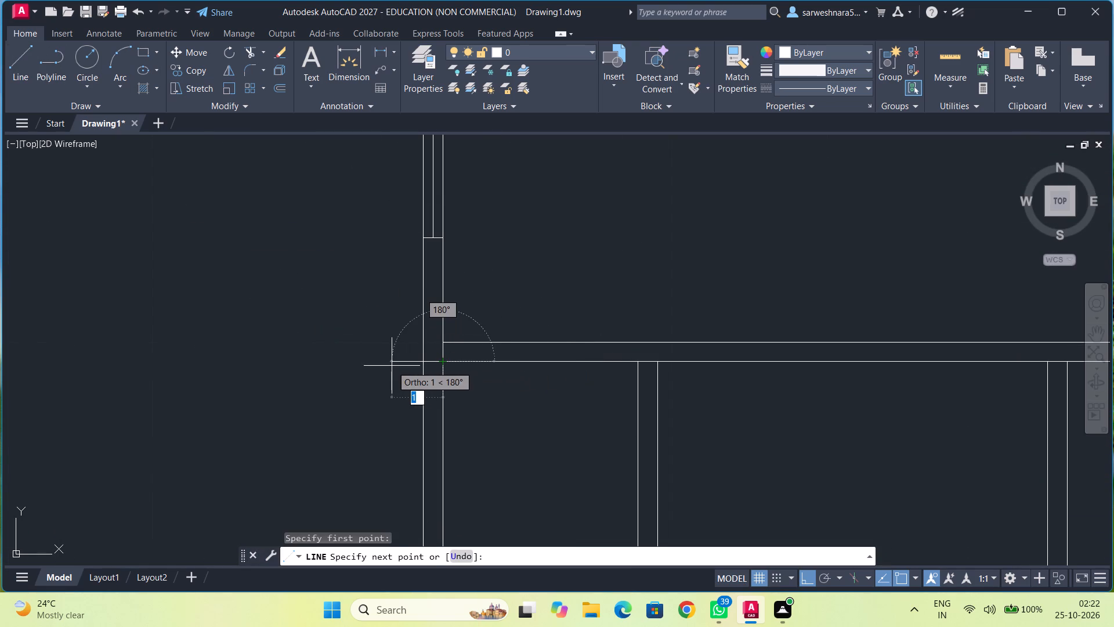
type("0.375")
key("Return")
key("Escape")
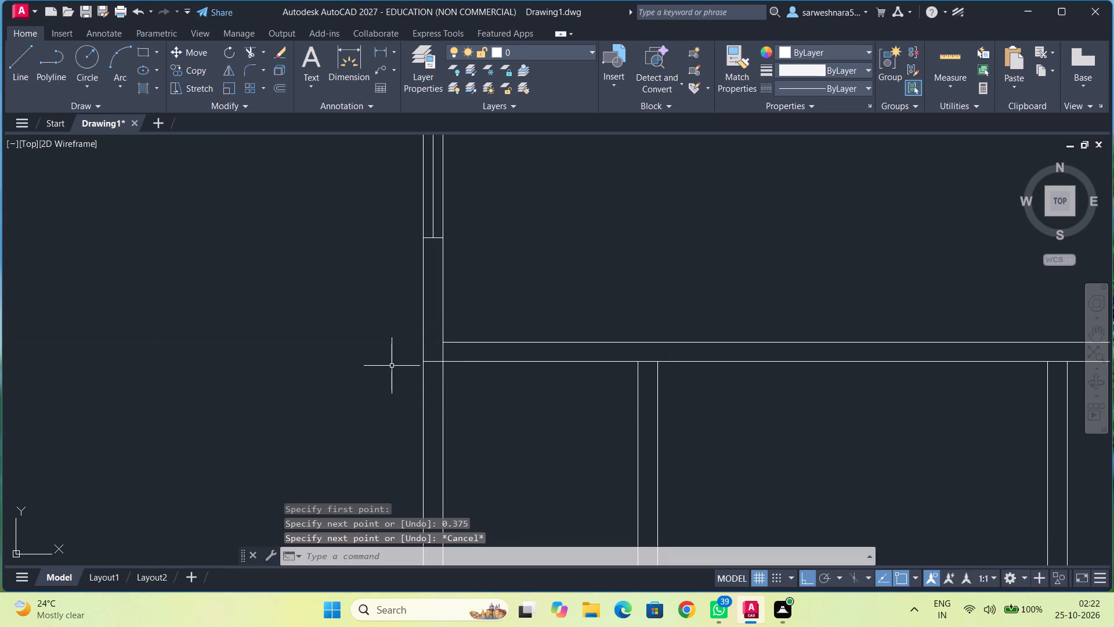
Trim the wall segments crossing the outer-wall junction below the top-left room and the top of the first partition beneath it.
left_click(246, 49)
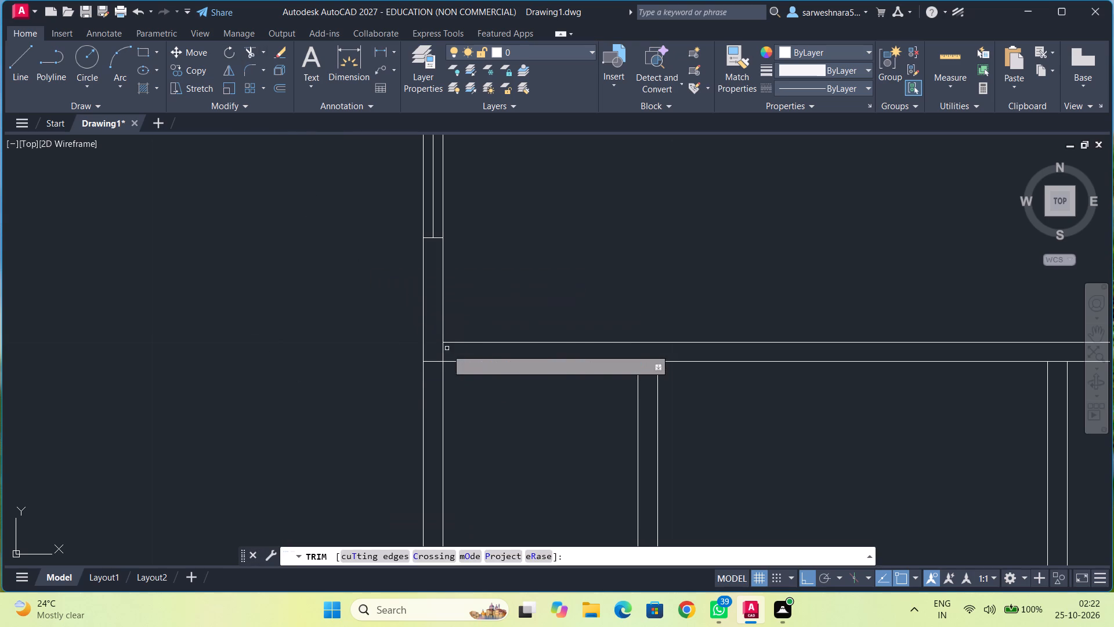
left_click(444, 355)
scroll(552, 307, "down", 1)
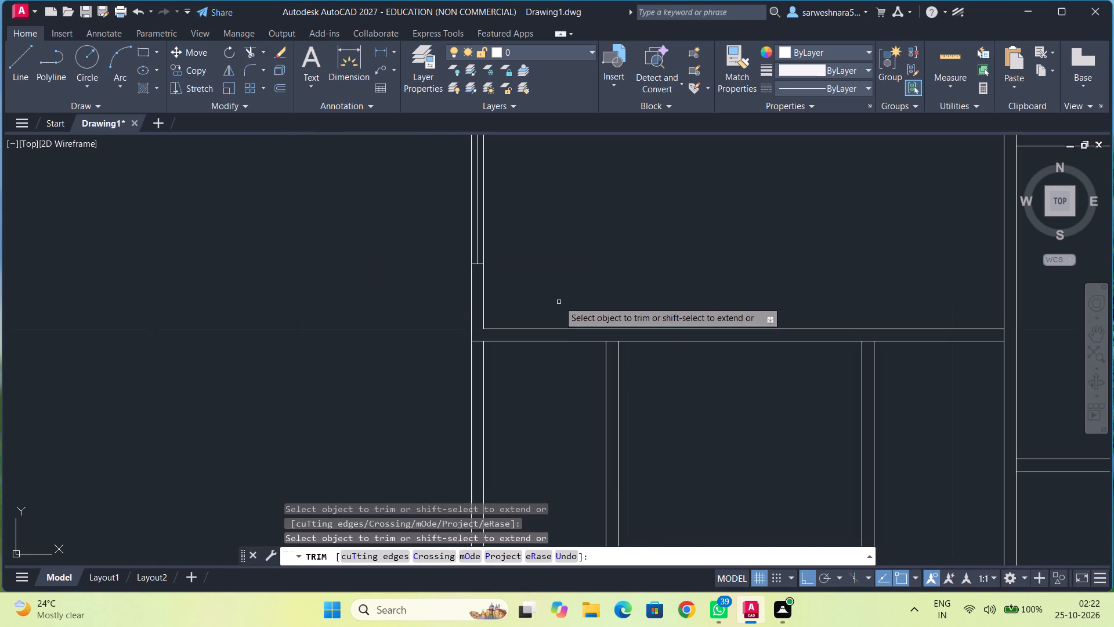
scroll(578, 292, "down", 1)
middle_click_drag(621, 290, 565, 294)
scroll(561, 294, "up", 2)
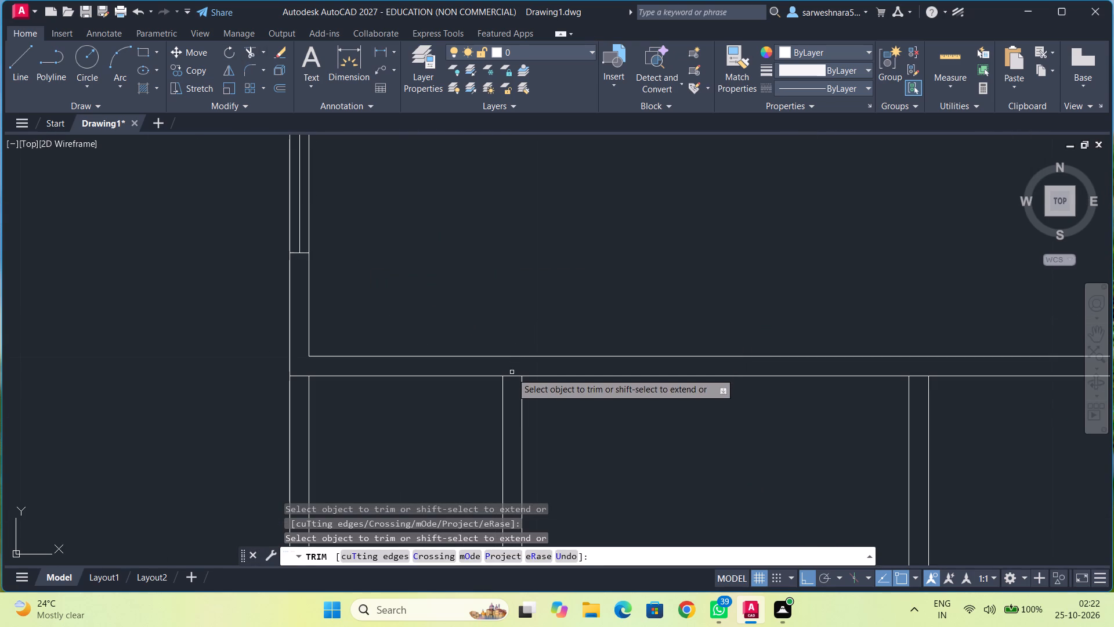
left_click(511, 376)
scroll(583, 304, "down", 1)
middle_click_drag(583, 304, 547, 283)
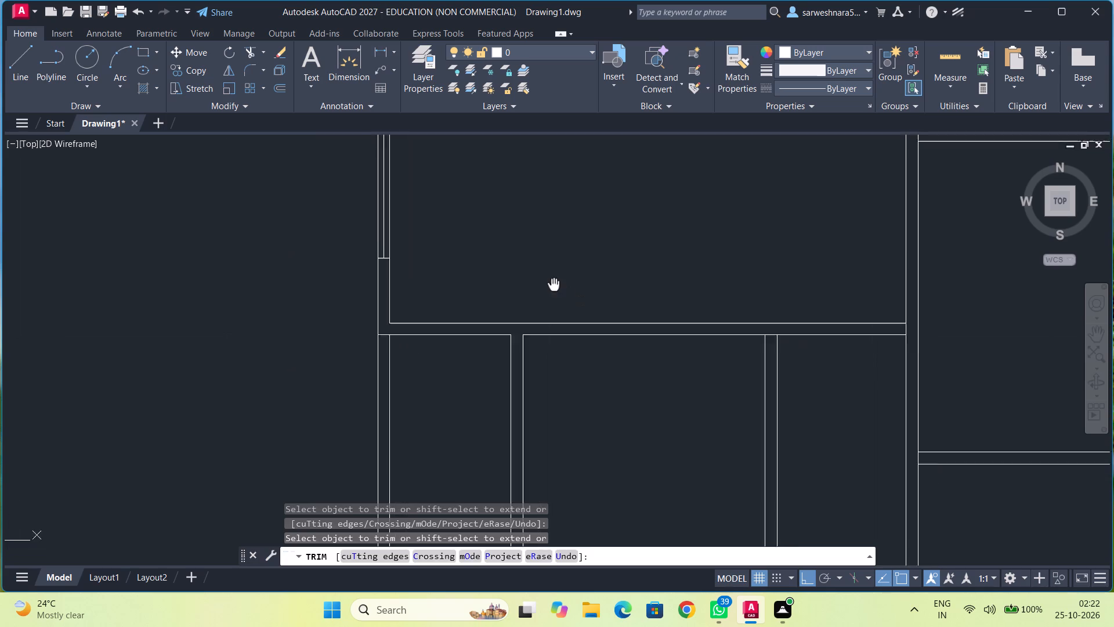
middle_click_drag(547, 283, 545, 283)
key("Escape")
Draw a line from the middle room's inner upper left corner, 0.5 down and 0.375 left across the first partition.
left_click(26, 70)
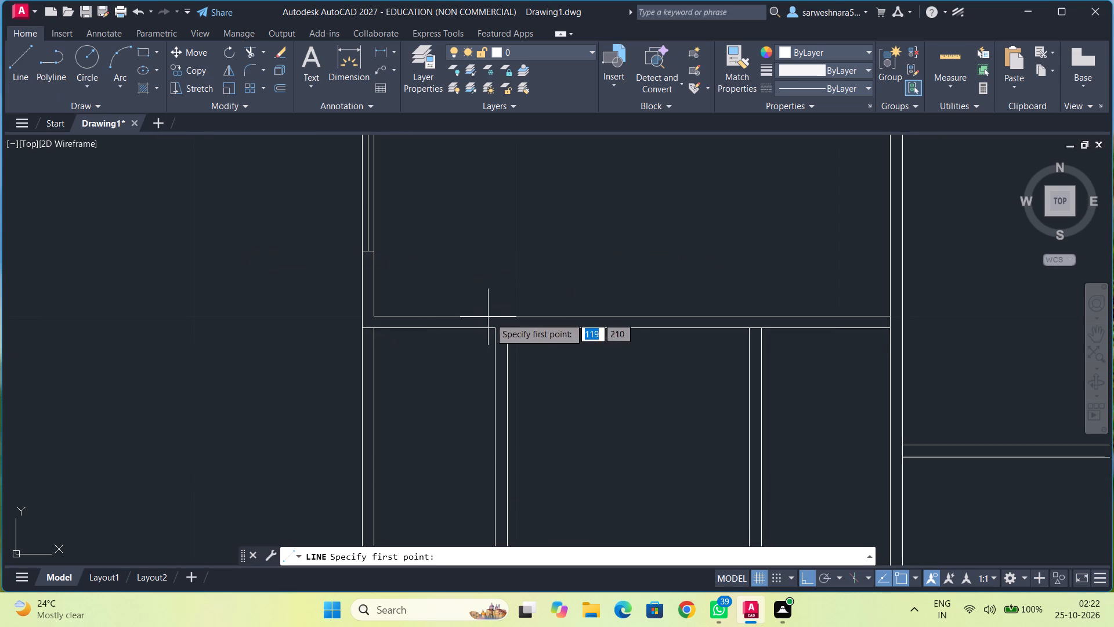
left_click(508, 329)
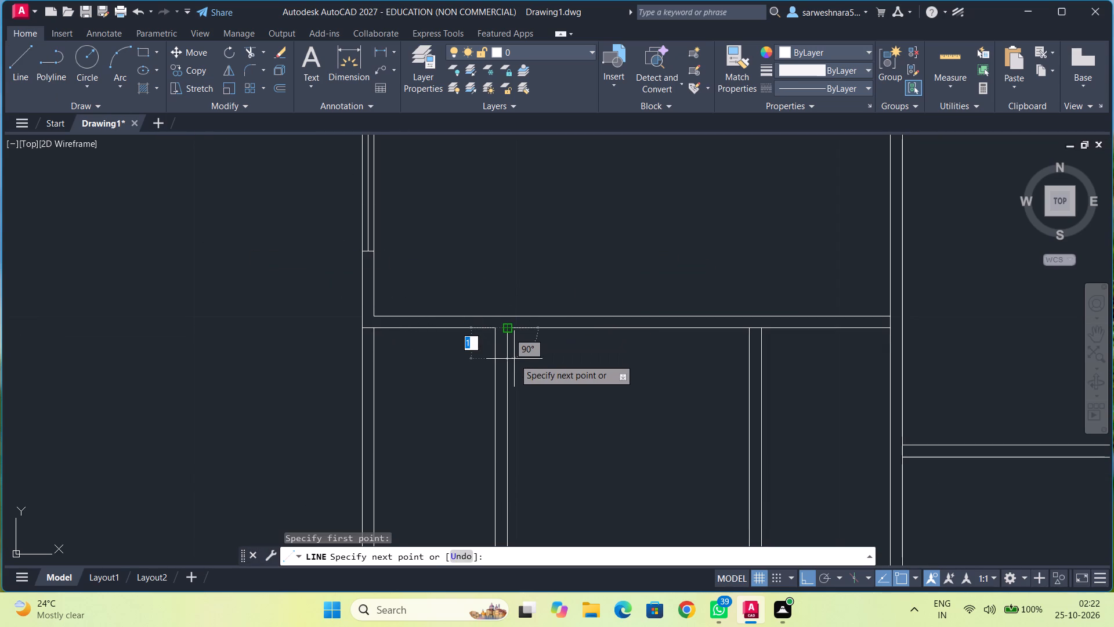
type("0.5")
key("Return")
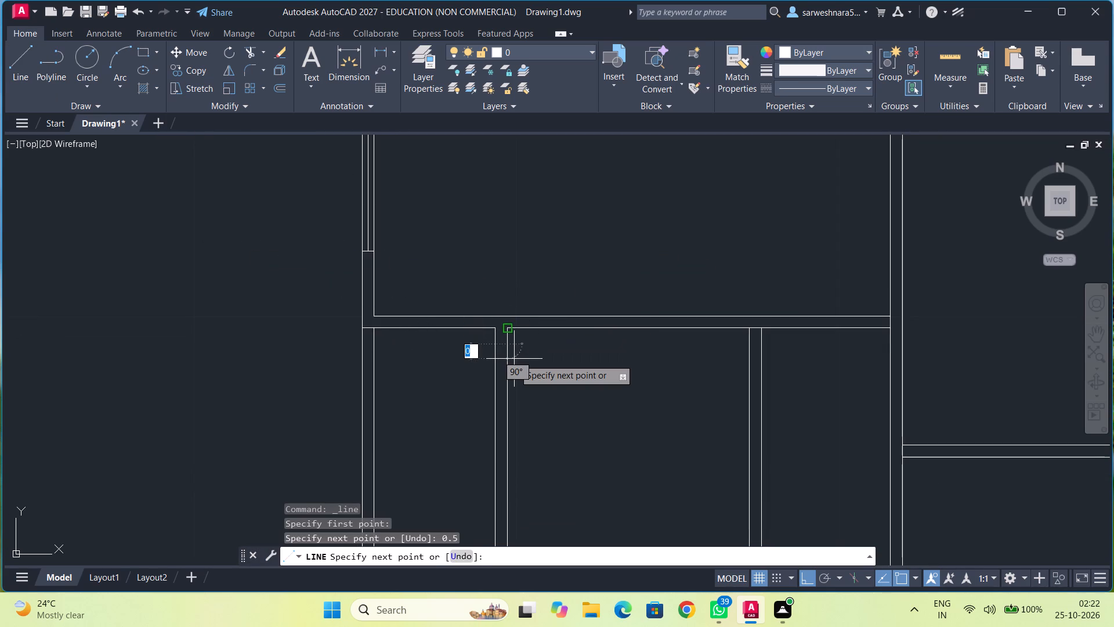
type("0.375")
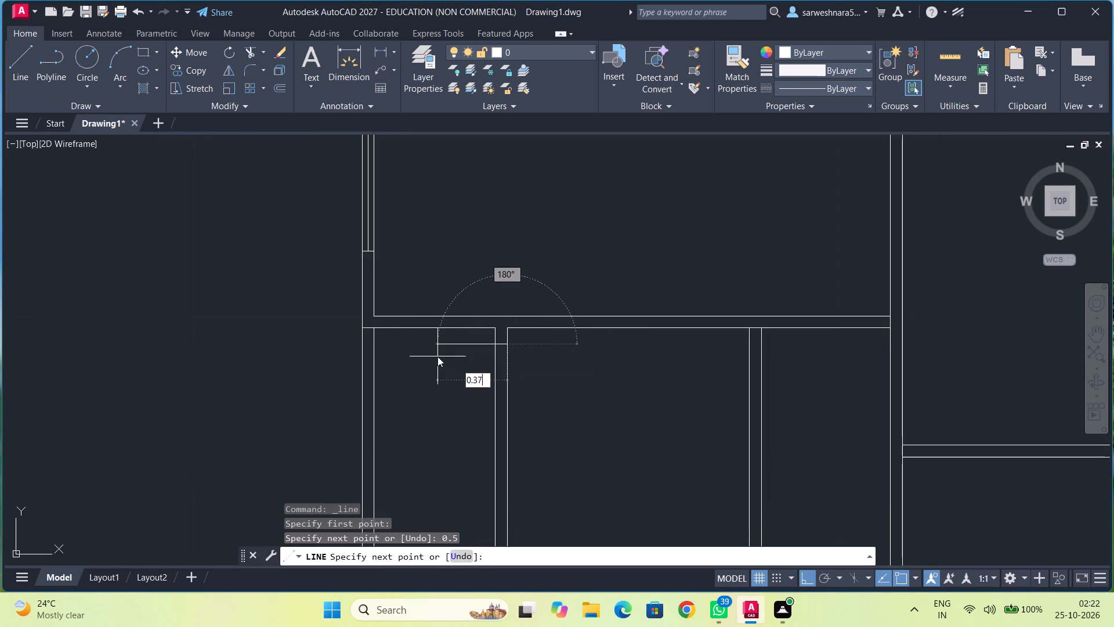
key("Return")
key("Escape")
Trim the wall segment crossing the top of the second partition, between the middle room and the small room beside it.
middle_click_drag(634, 398, 610, 364)
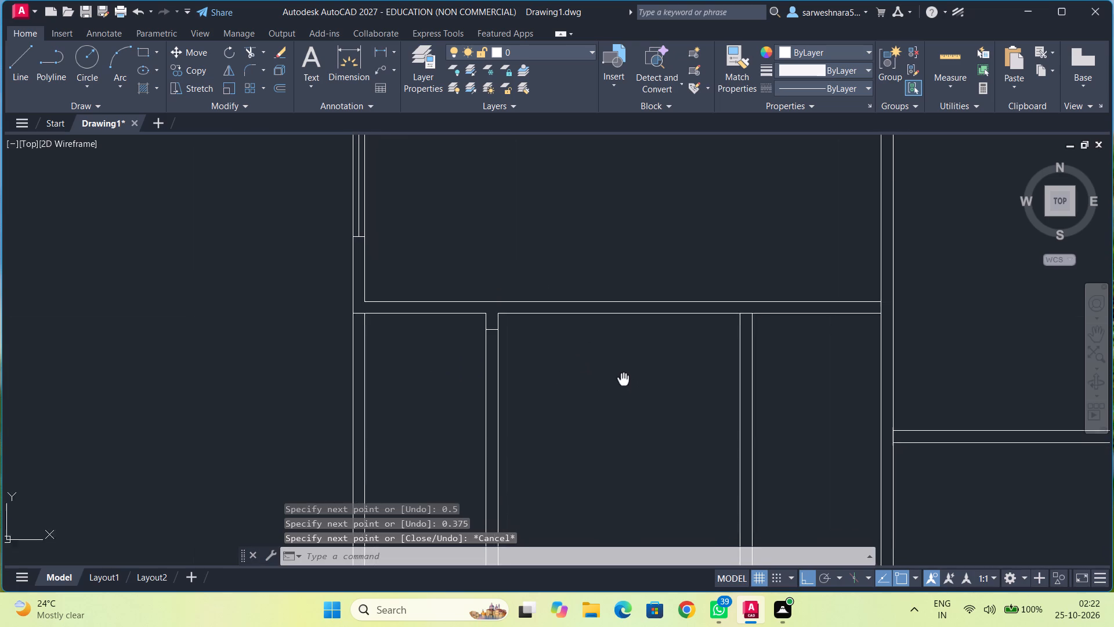
middle_click_drag(610, 364, 505, 354)
left_click(251, 51)
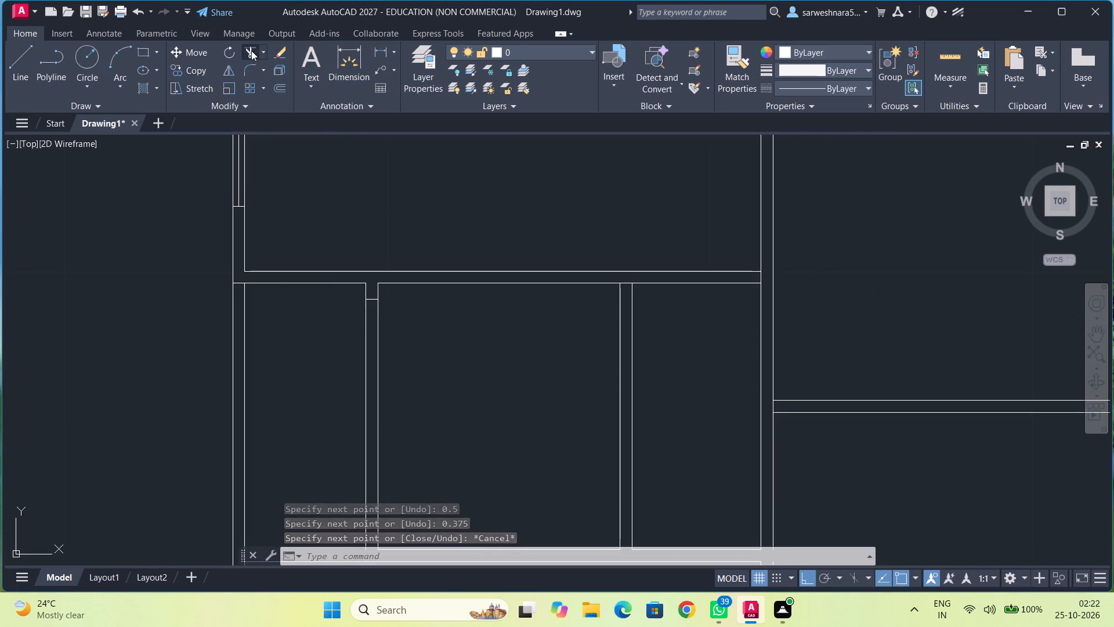
left_click(627, 286)
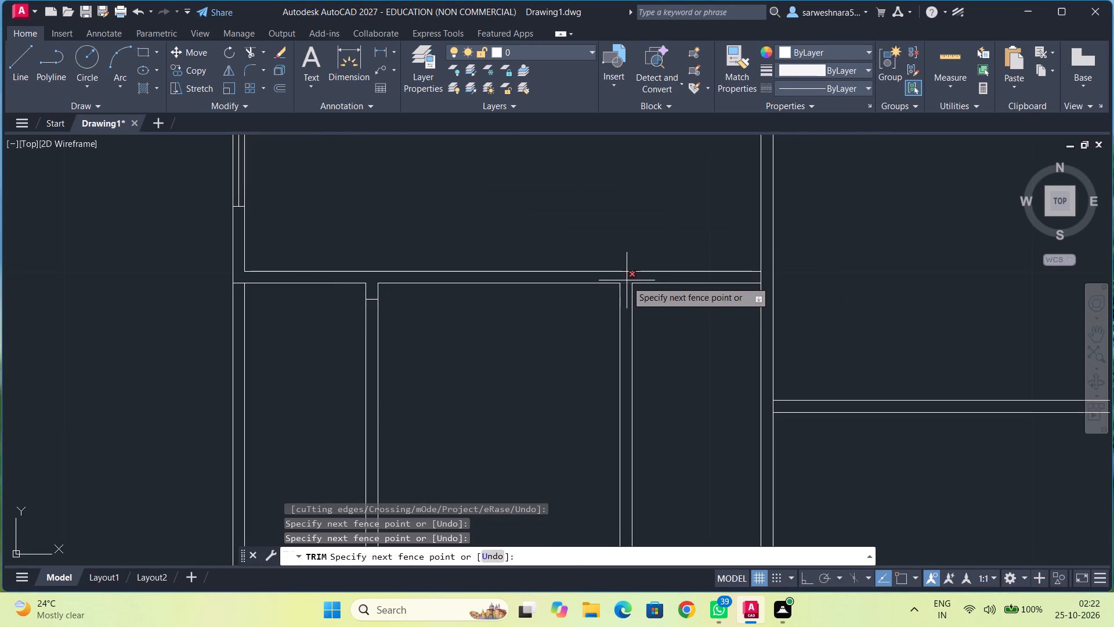
left_click(625, 283)
key("Escape")
Draw a line 4 long leftward from the lower end of the first partition's left face to the outer wall.
scroll(656, 226, "down", 1)
middle_click_drag(653, 227, 621, 250)
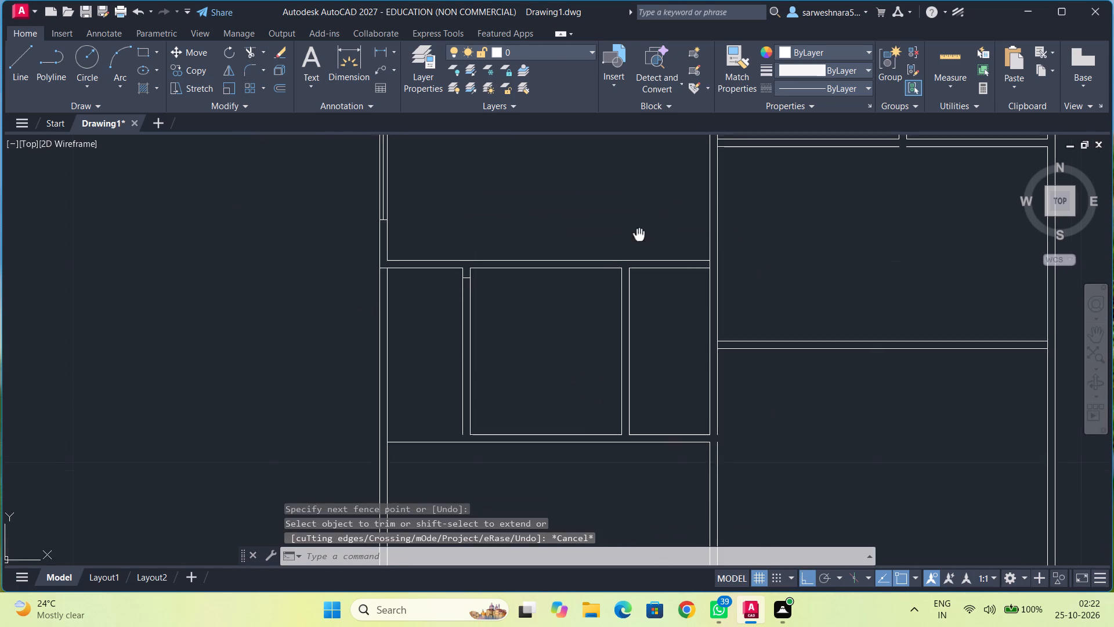
middle_click_drag(621, 250, 566, 304)
middle_click_drag(585, 276, 536, 329)
middle_click_drag(566, 279, 560, 284)
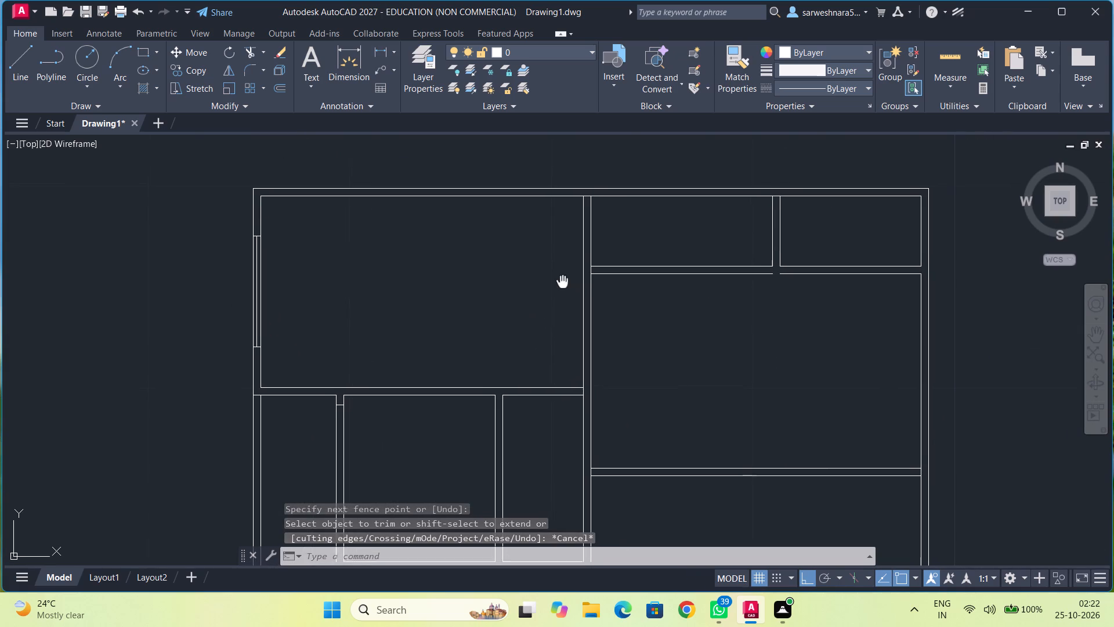
middle_click_drag(560, 284, 559, 285)
middle_click_drag(499, 350, 485, 287)
middle_click_drag(454, 326, 494, 257)
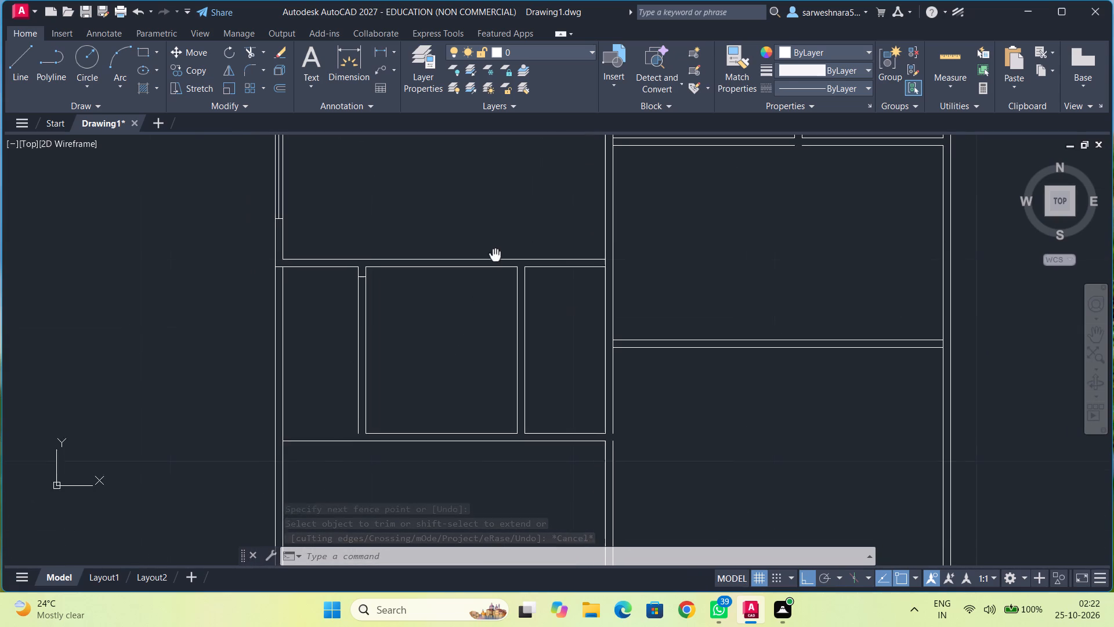
left_click(23, 68)
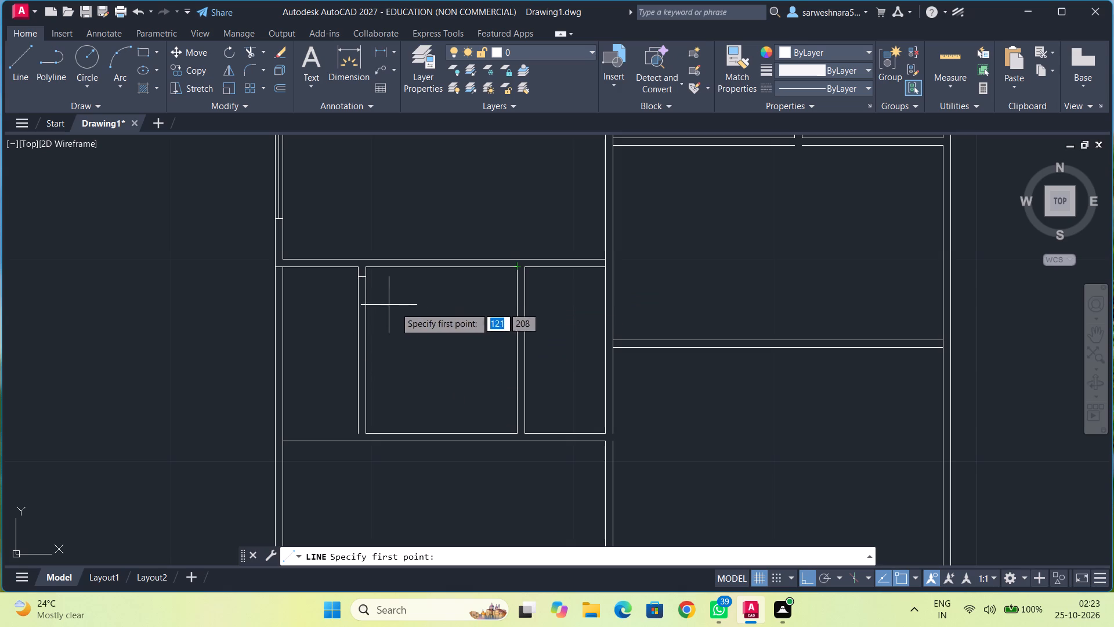
middle_click_drag(406, 313, 525, 280)
scroll(525, 280, "up", 1)
middle_click_drag(495, 318, 503, 298)
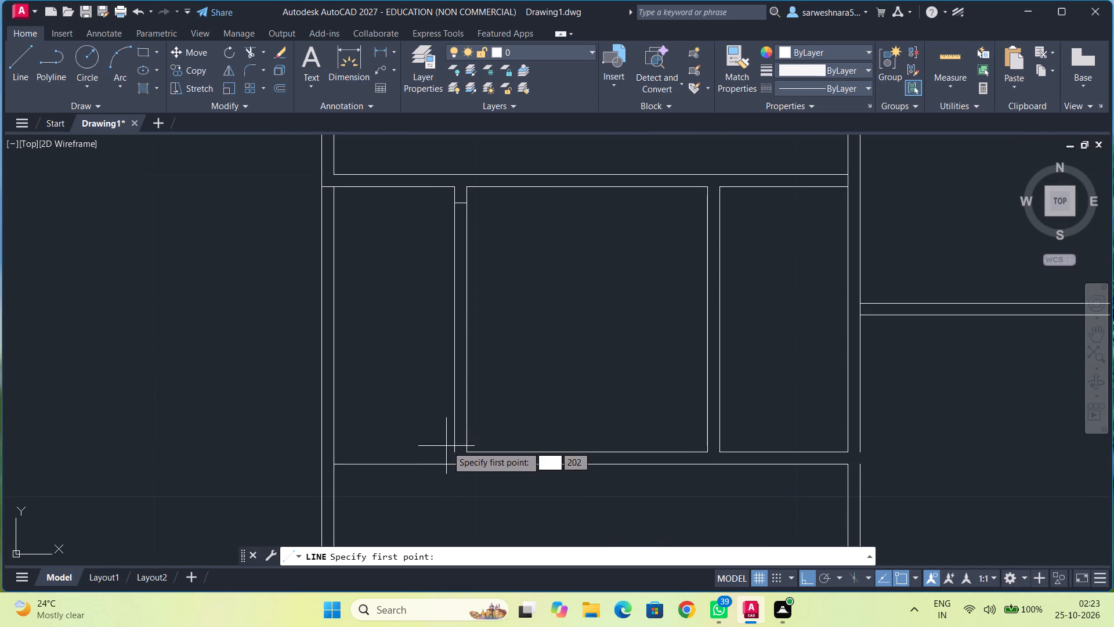
left_click_drag(454, 451, 449, 450)
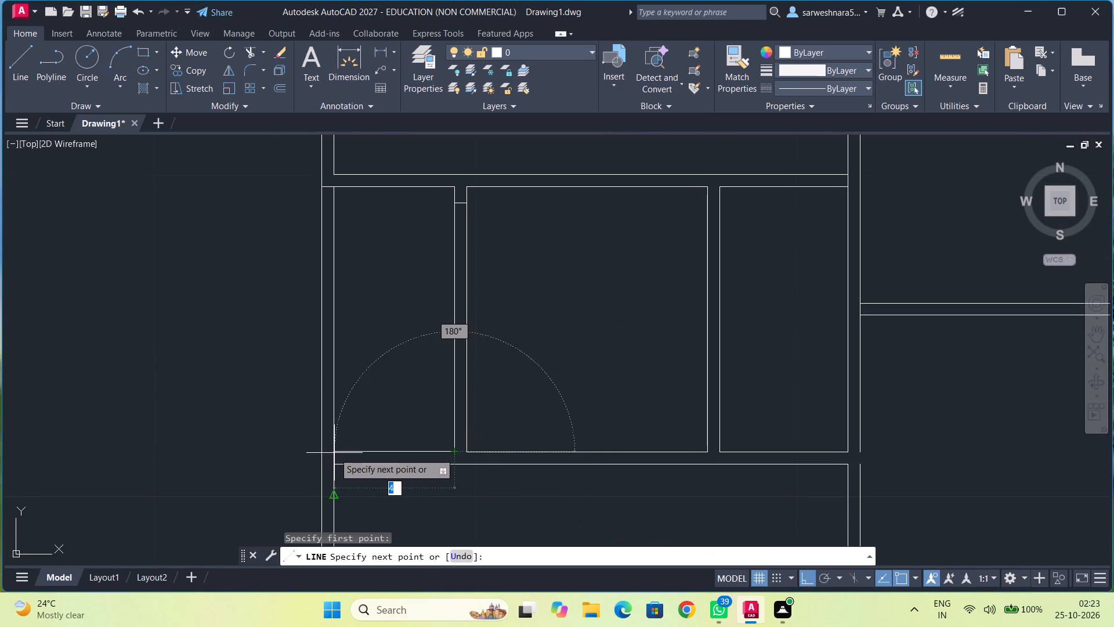
key("4")
key("Return")
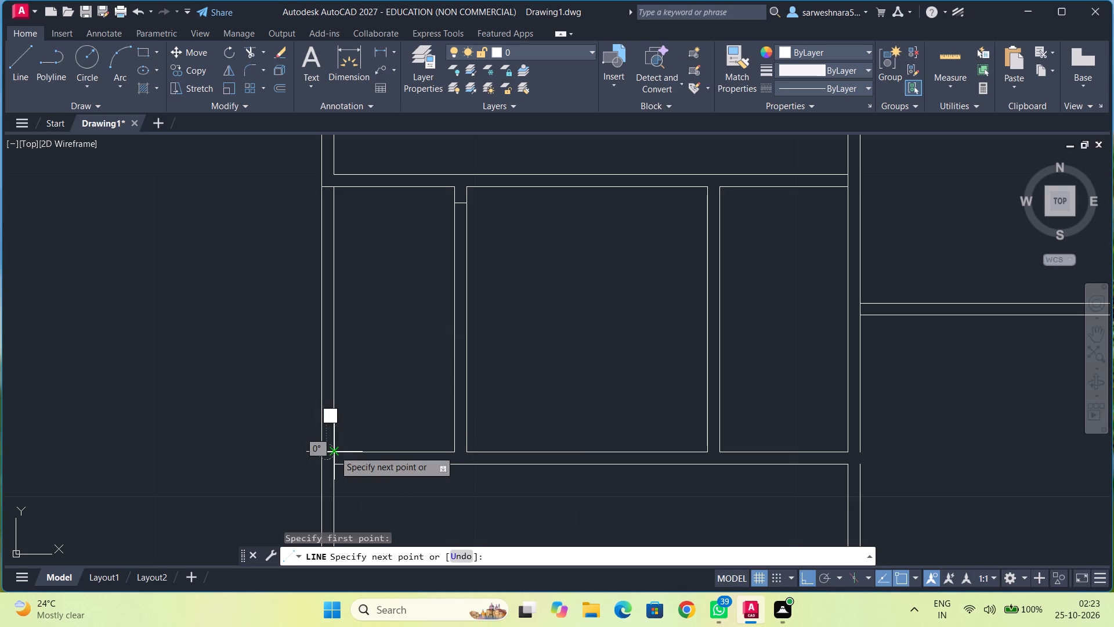
key("Escape")
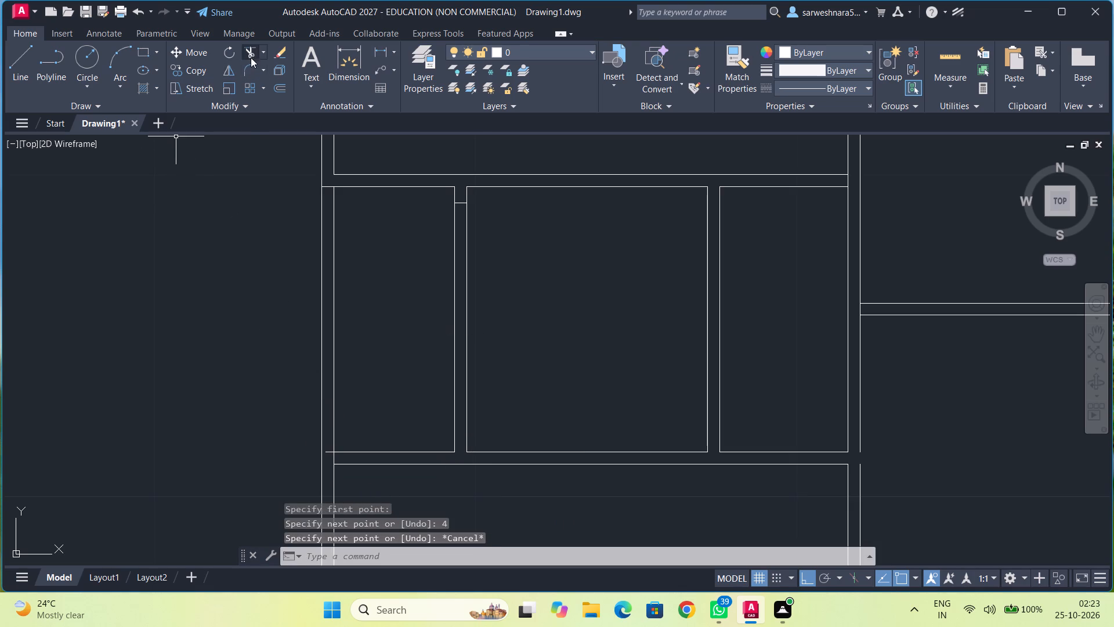
Trim the new line's end that extends into the left outer wall.
left_click(251, 53)
left_click(327, 452)
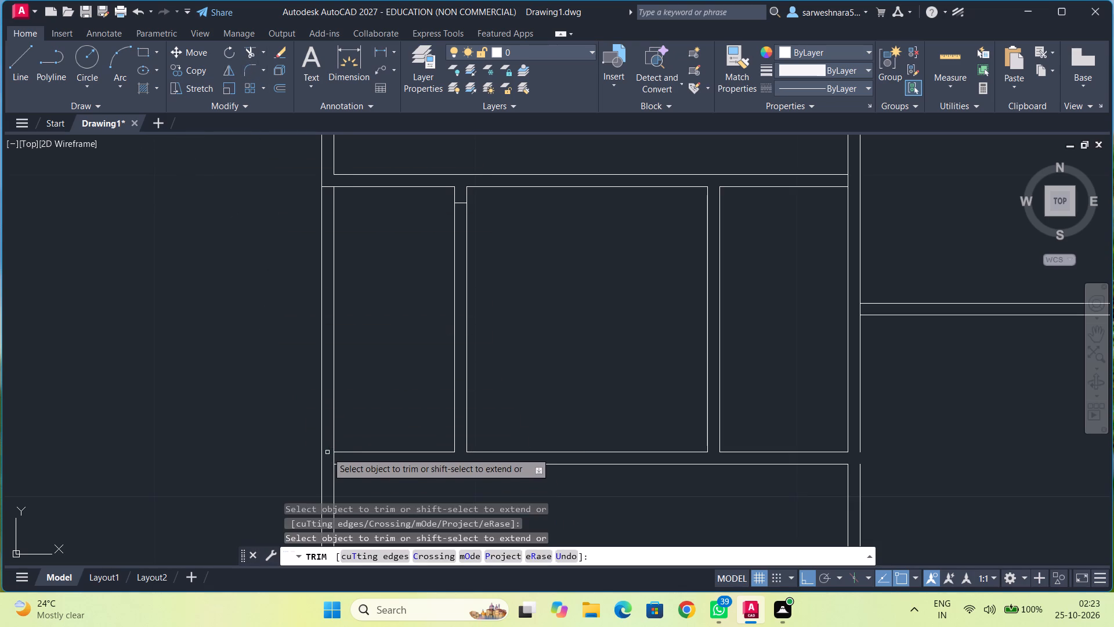
key("Escape")
Draw a line from the middle room's inner lower left corner, 1.5 up and 0.375 left across the first partition.
left_click(29, 69)
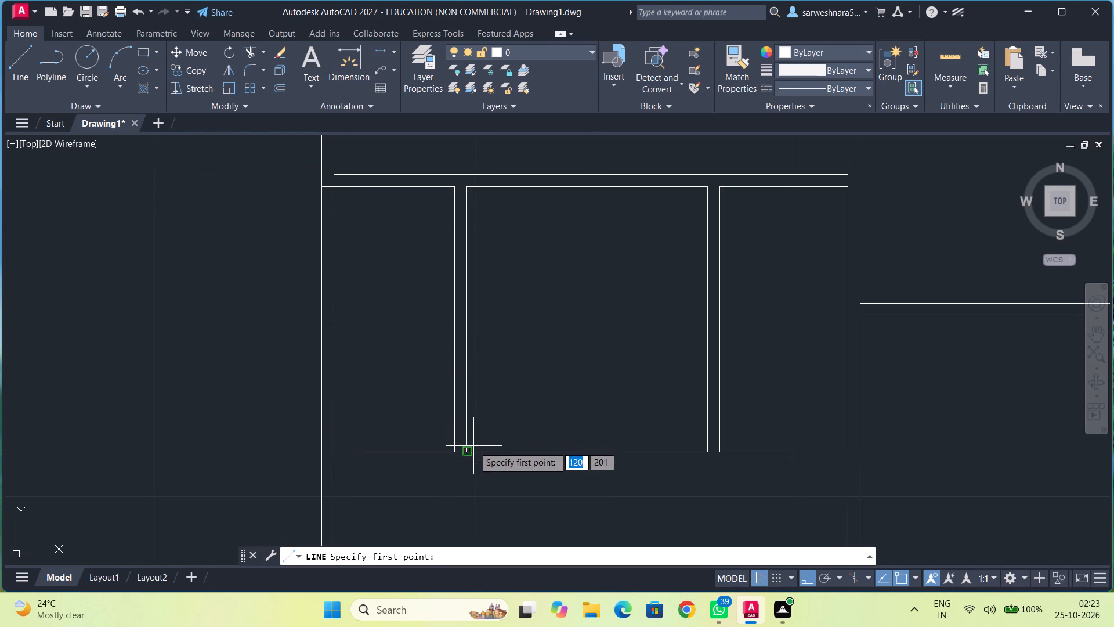
left_click(466, 451)
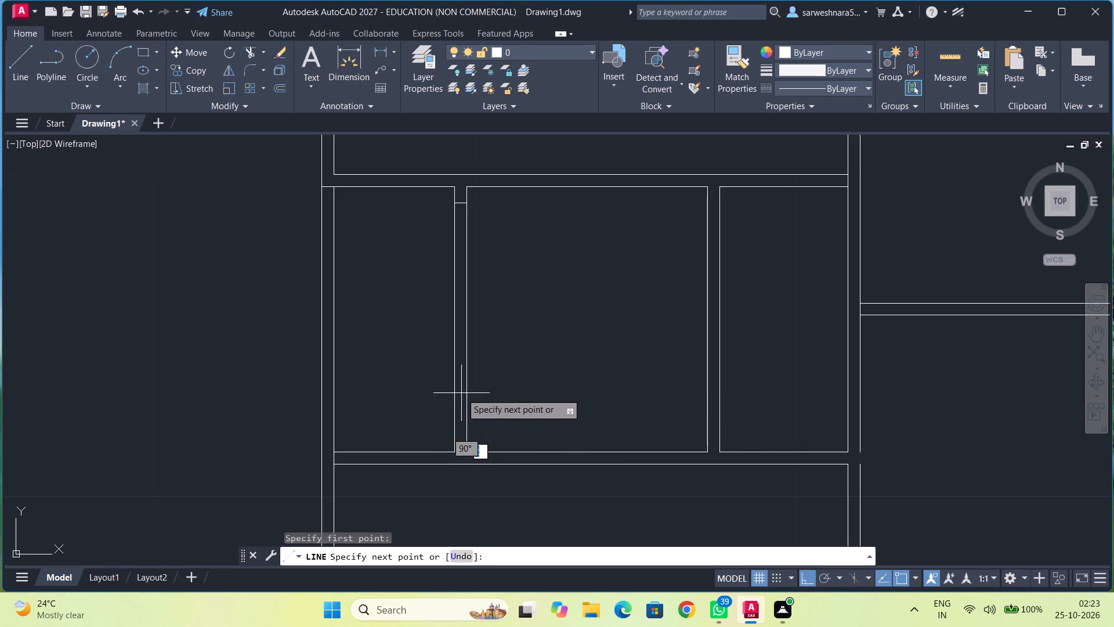
type("1.5")
key("Return")
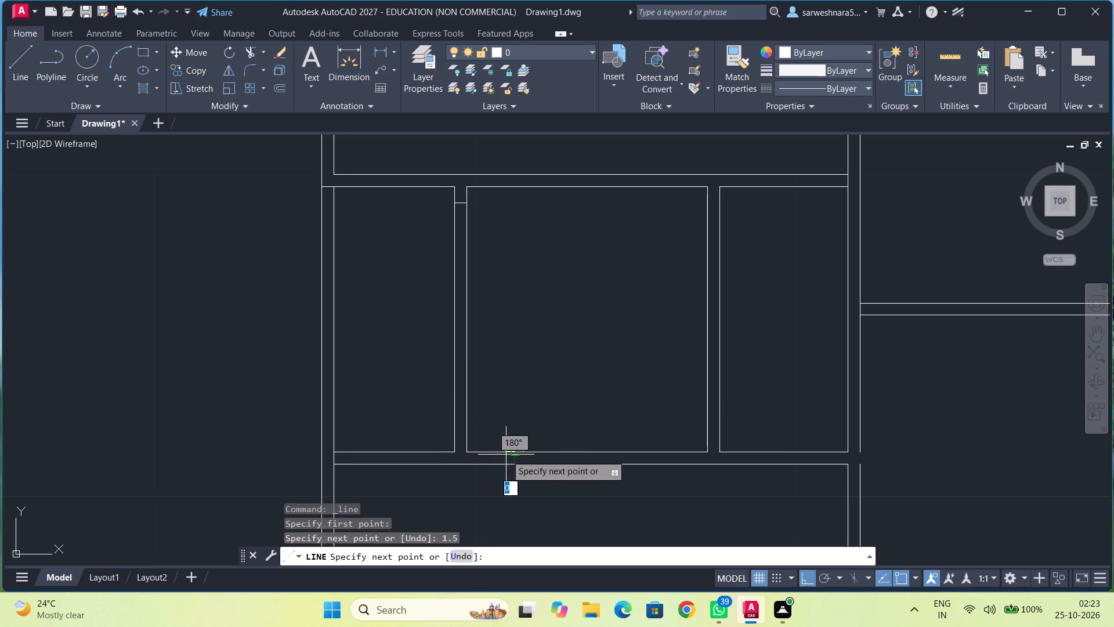
key("ctrl+z")
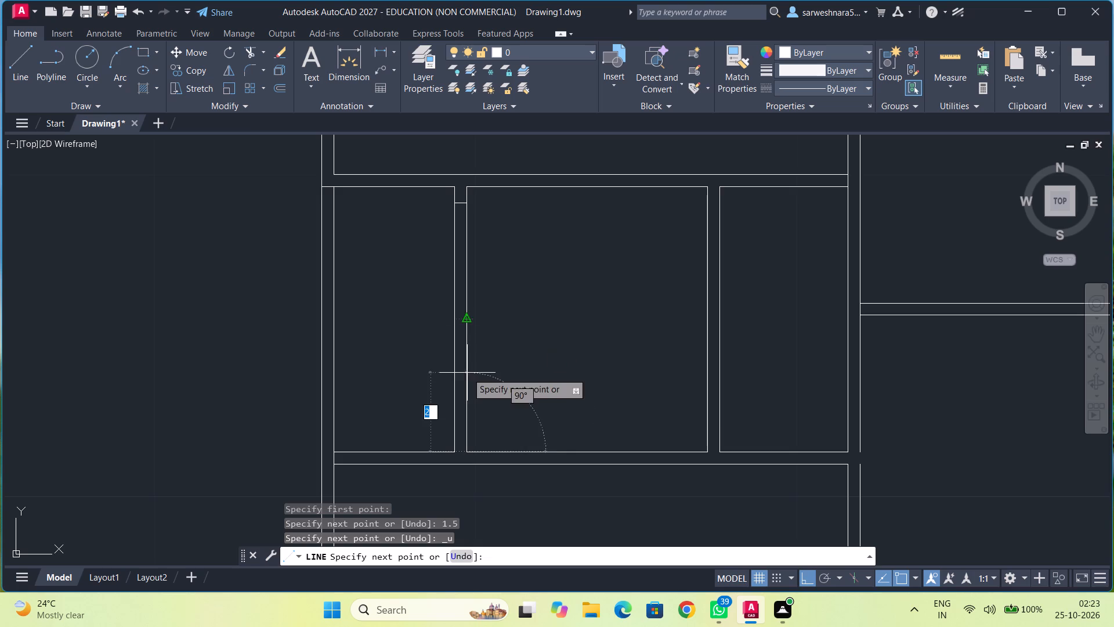
type("1.5")
key("Return")
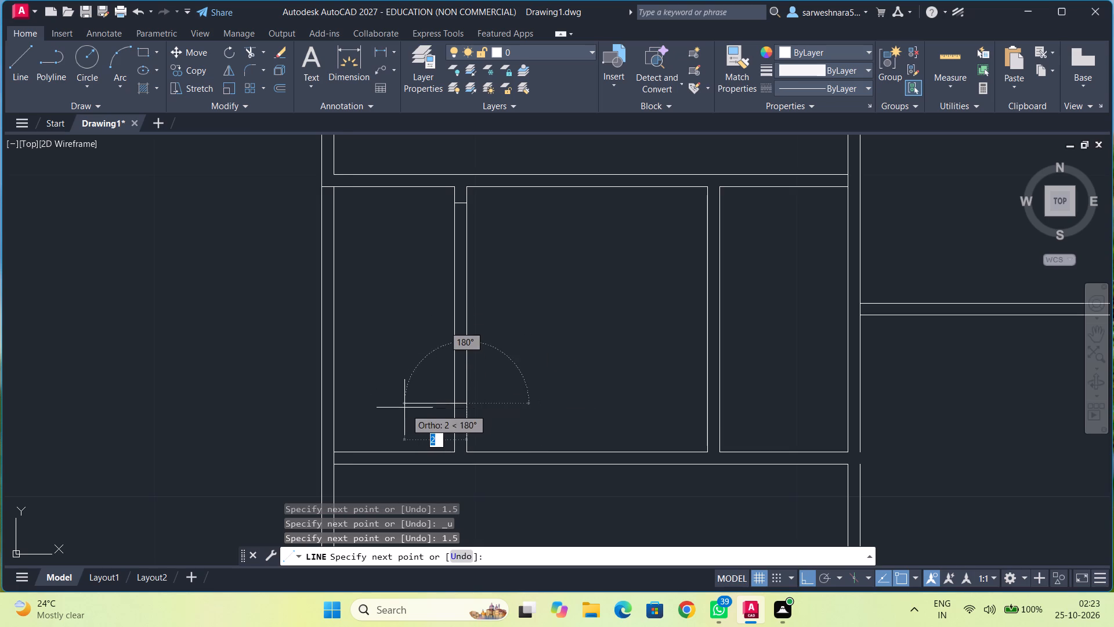
type("0.375")
key("Return")
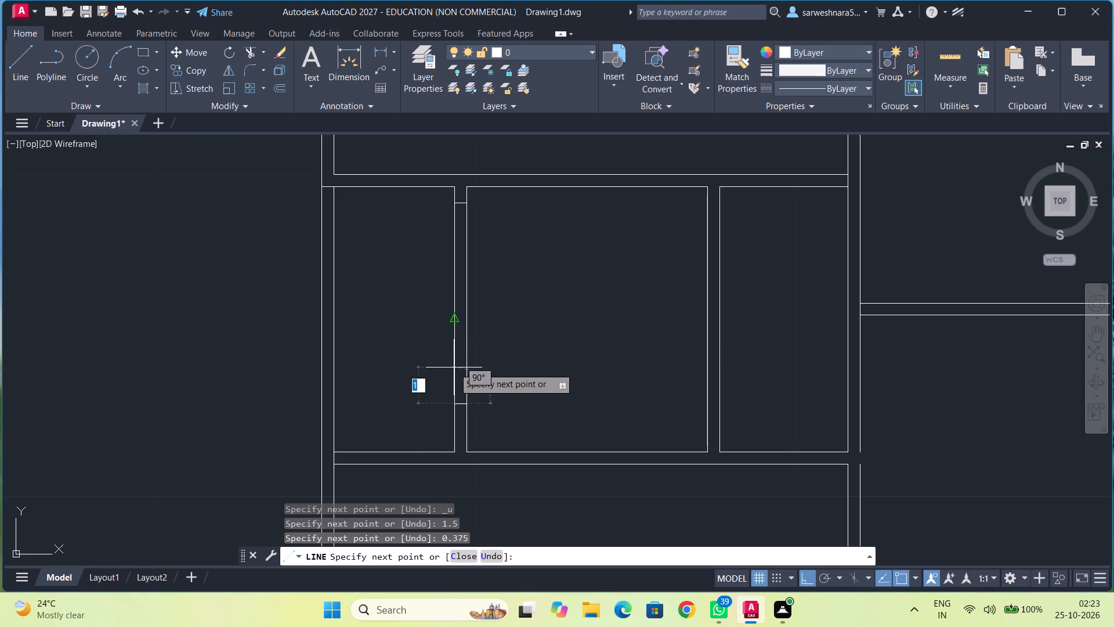
Continue the line 4 up the partition's left face, 1 back down, and 0.375 right across the partition.
key("4")
key("Return")
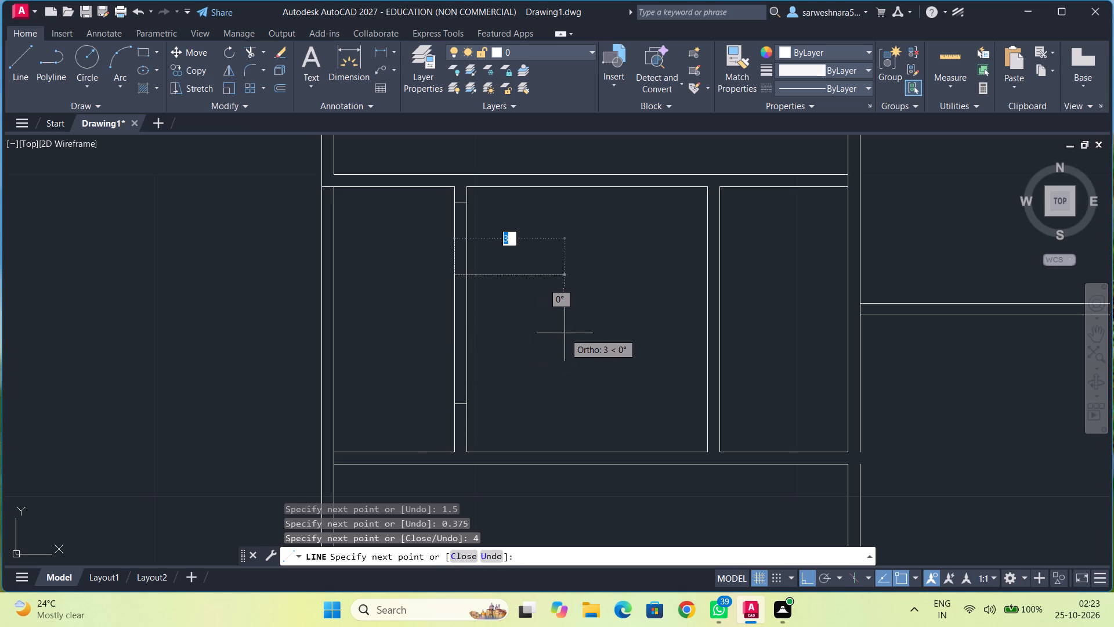
key("1")
key("Return")
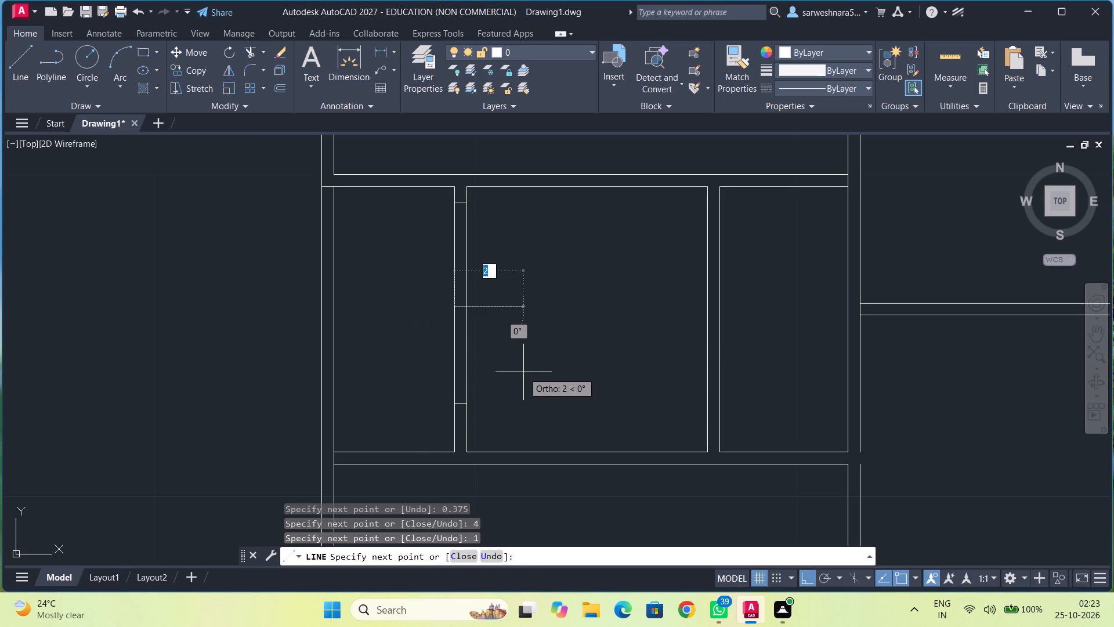
type("0.375")
key("Return")
key("Escape")
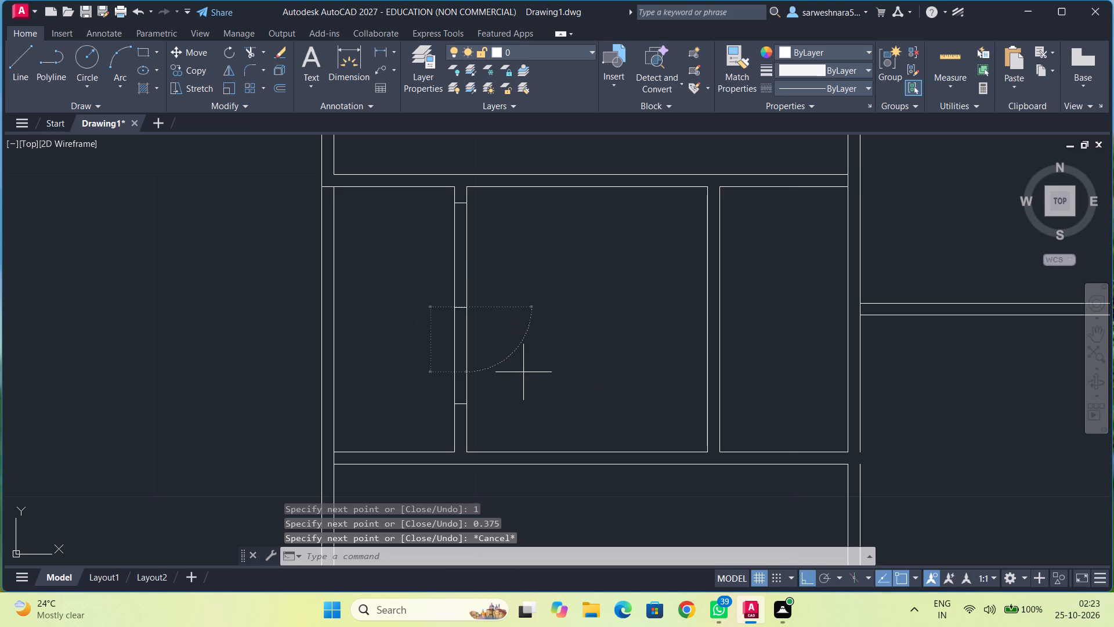
Draw a line from the upper window mark's left end, about 1 up the first partition's left face and 0.375 right across it.
left_click(19, 63)
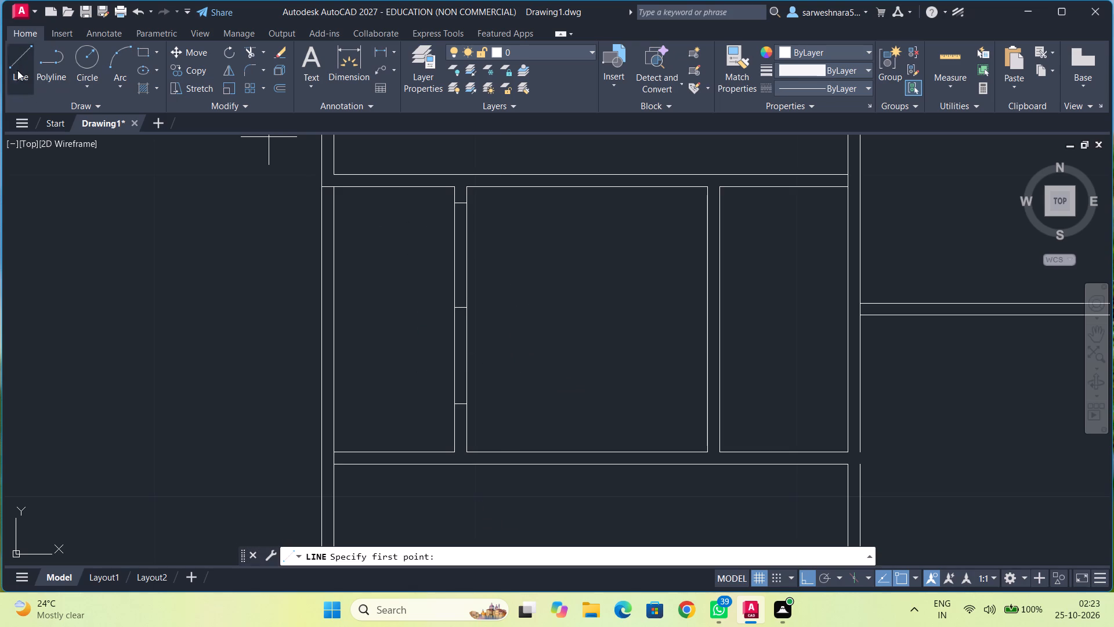
left_click(454, 308)
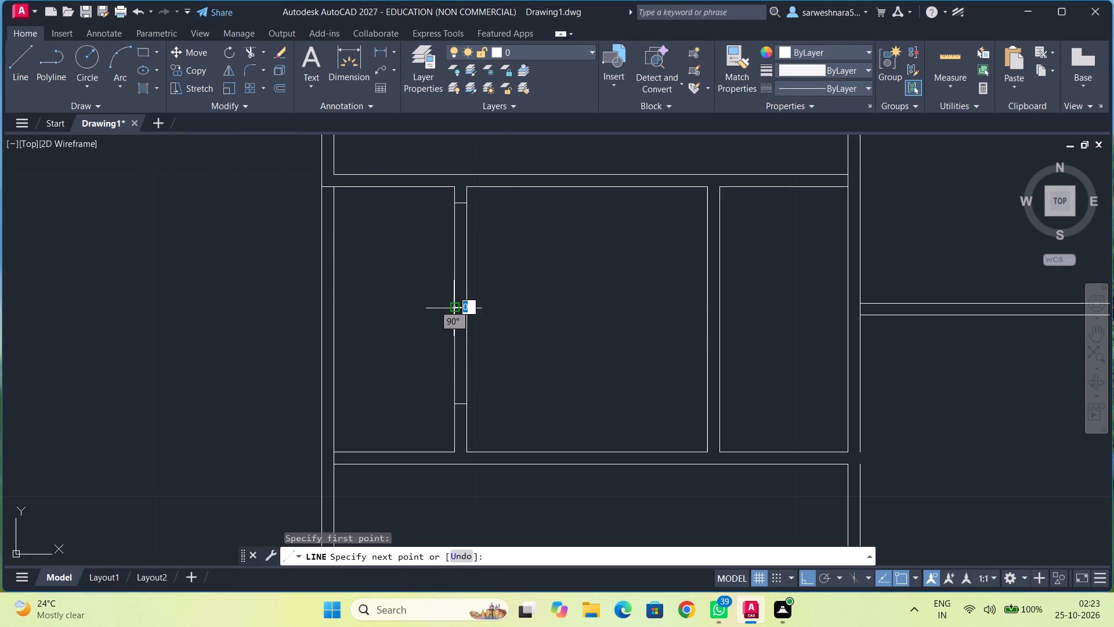
left_click(453, 278)
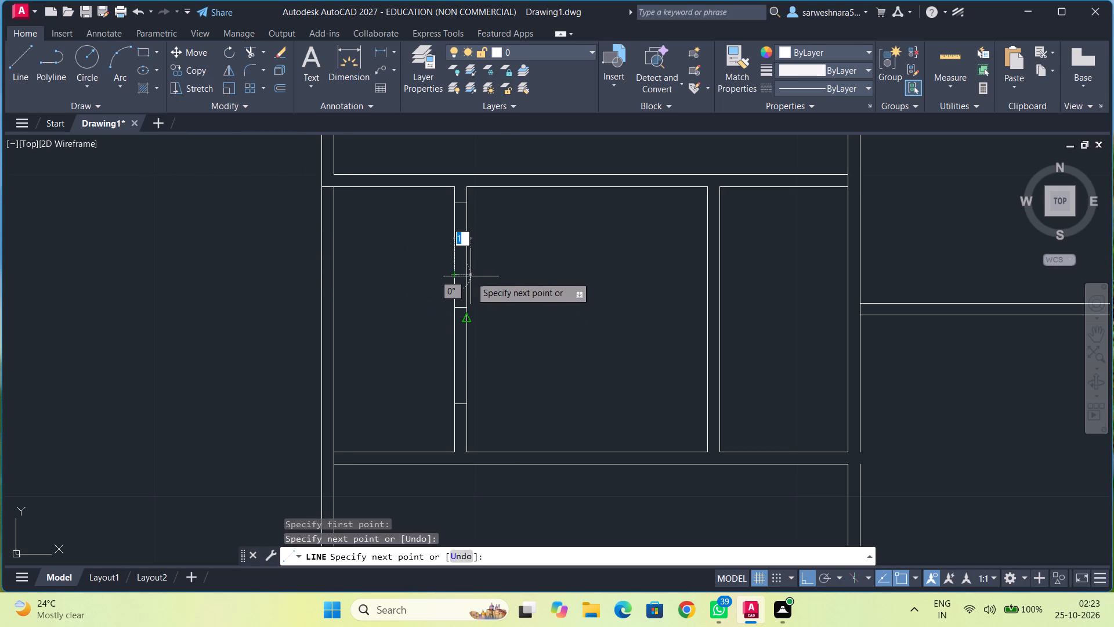
type("0.3")
type("75")
key("Return")
key("Escape")
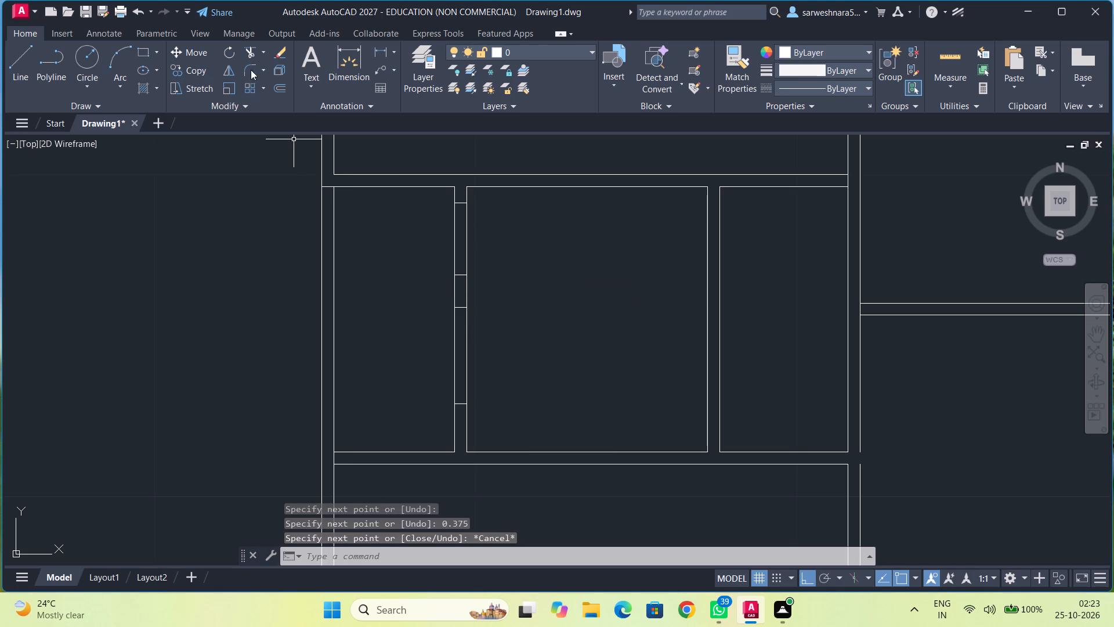
Trim the first partition's right face between the top two cross marks to open the doorway.
left_click(253, 49)
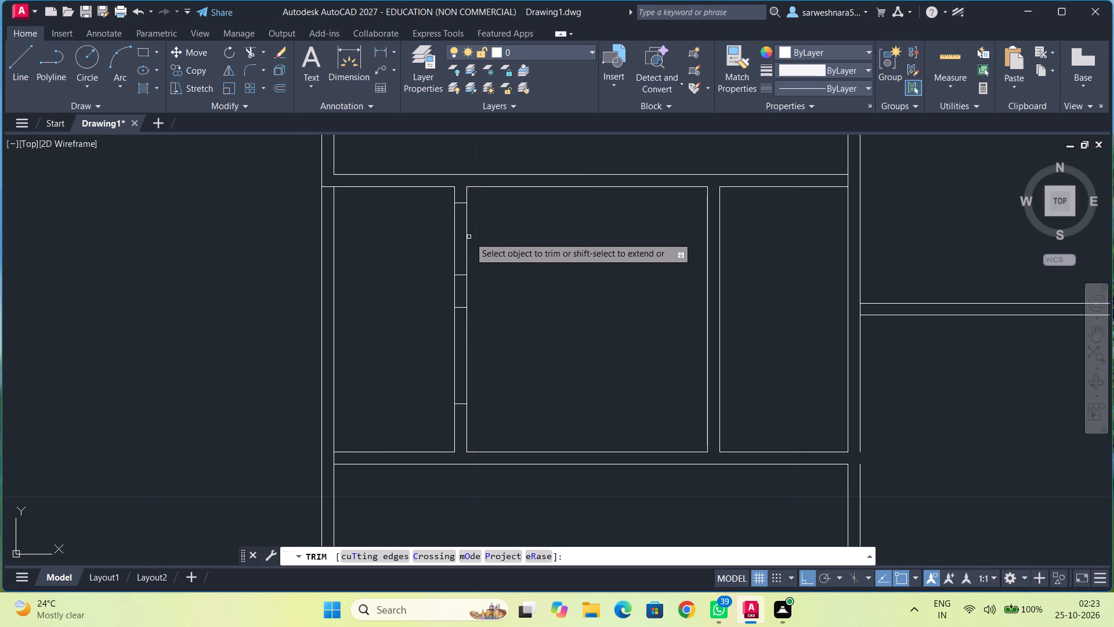
left_click(466, 235)
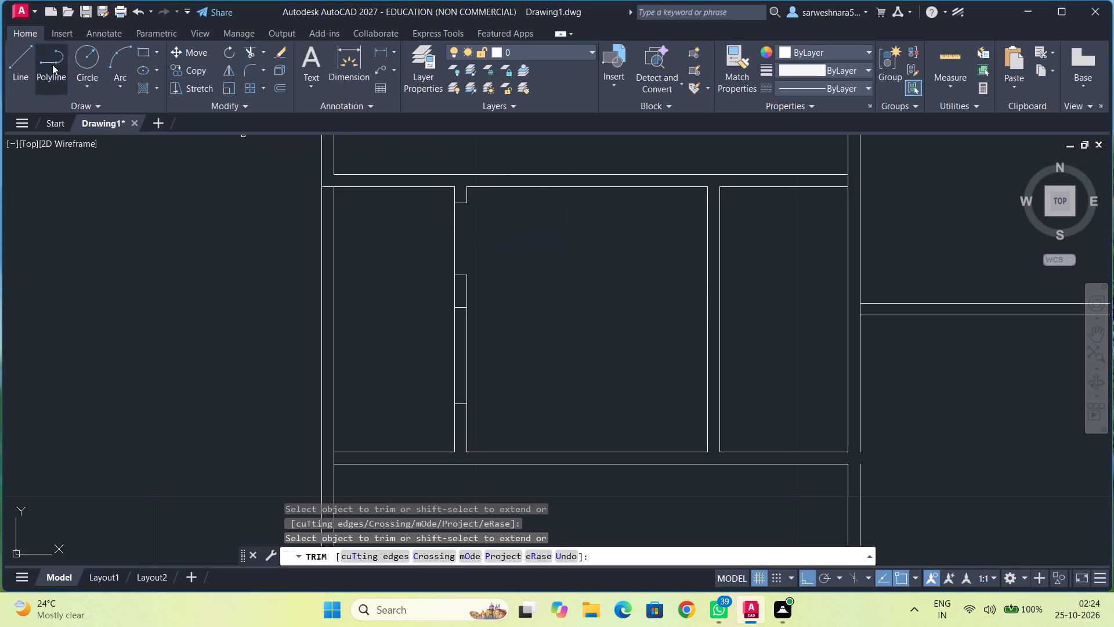
Draw the window's vertical centre line in the first partition, joining the midpoints of the lower two cross marks.
left_click(25, 66)
left_click(461, 307)
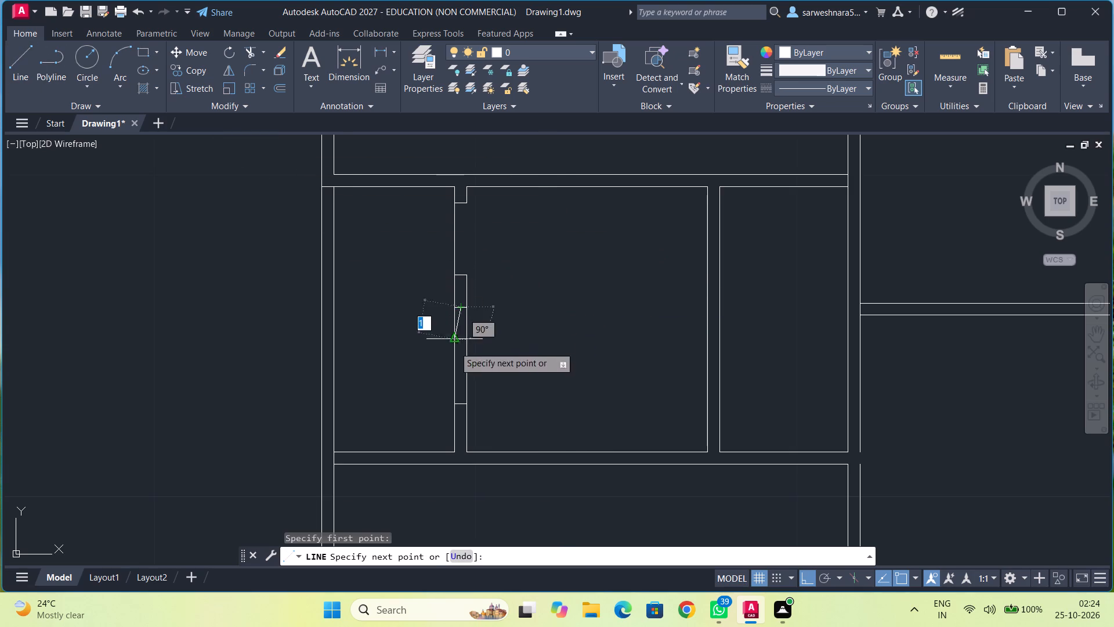
left_click(459, 407)
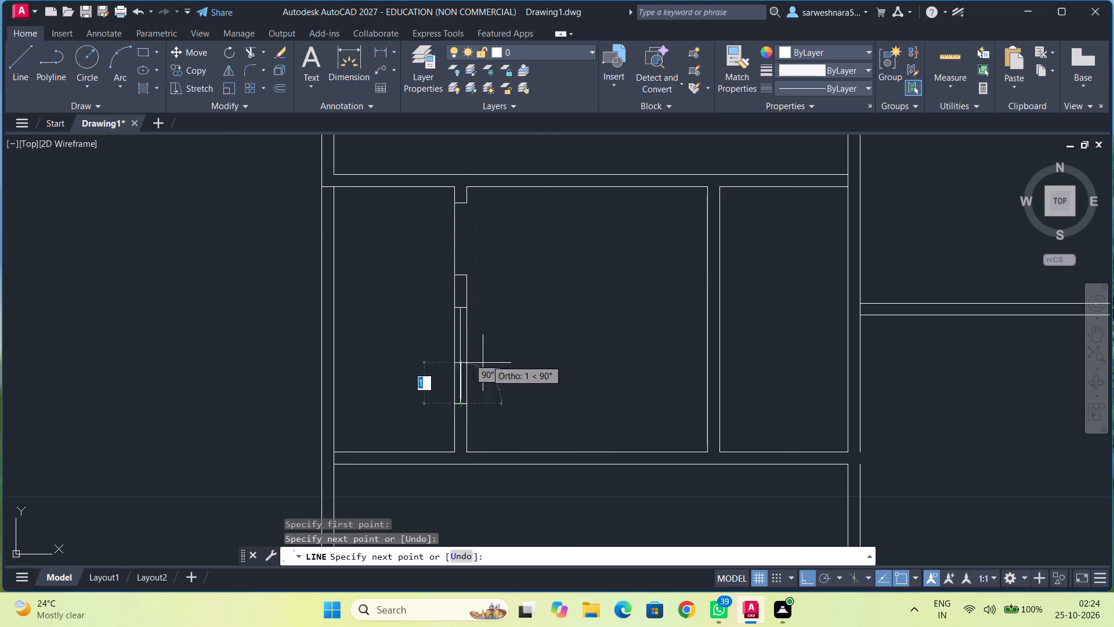
key("Escape")
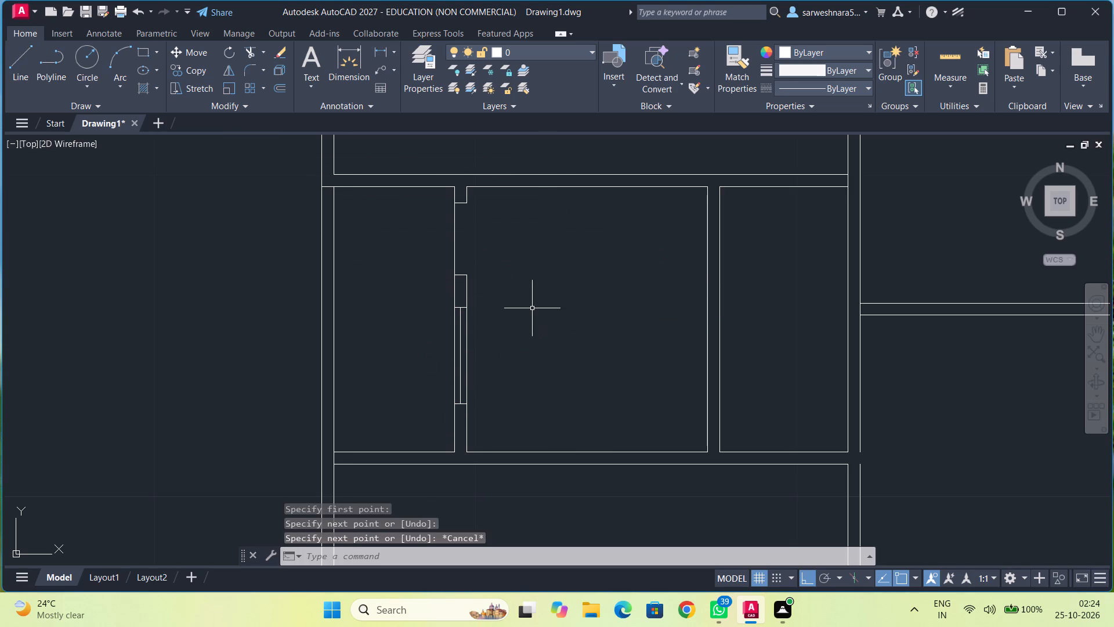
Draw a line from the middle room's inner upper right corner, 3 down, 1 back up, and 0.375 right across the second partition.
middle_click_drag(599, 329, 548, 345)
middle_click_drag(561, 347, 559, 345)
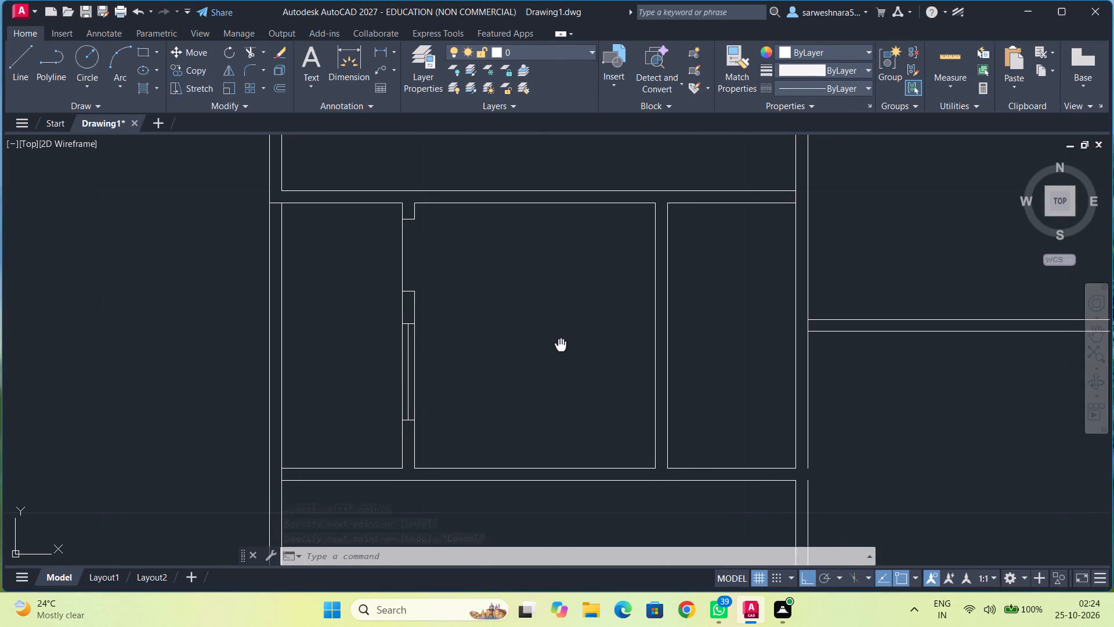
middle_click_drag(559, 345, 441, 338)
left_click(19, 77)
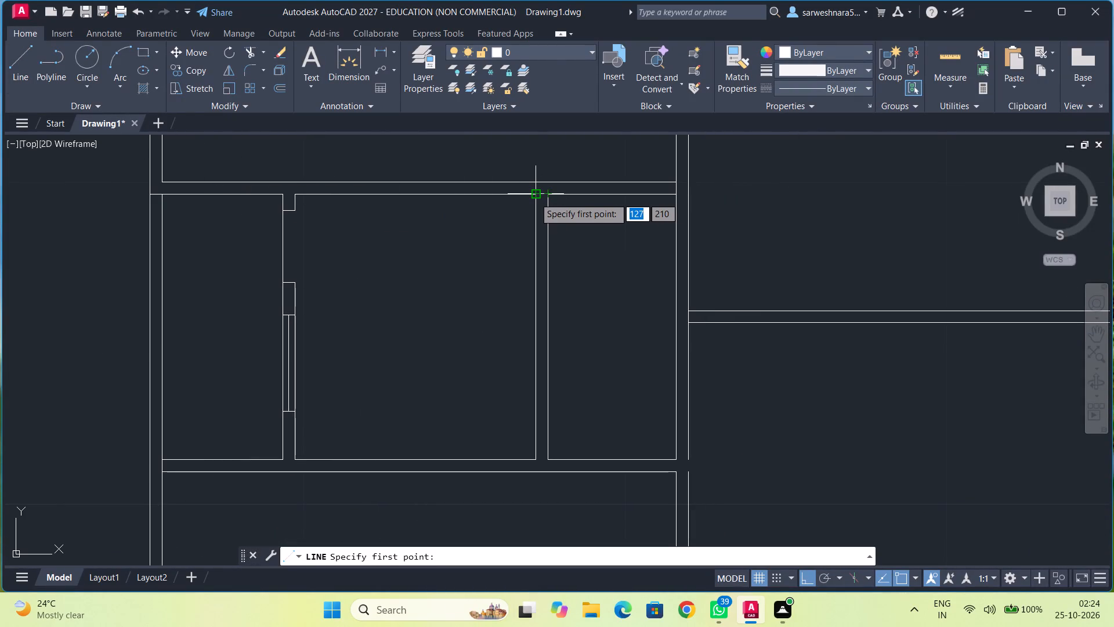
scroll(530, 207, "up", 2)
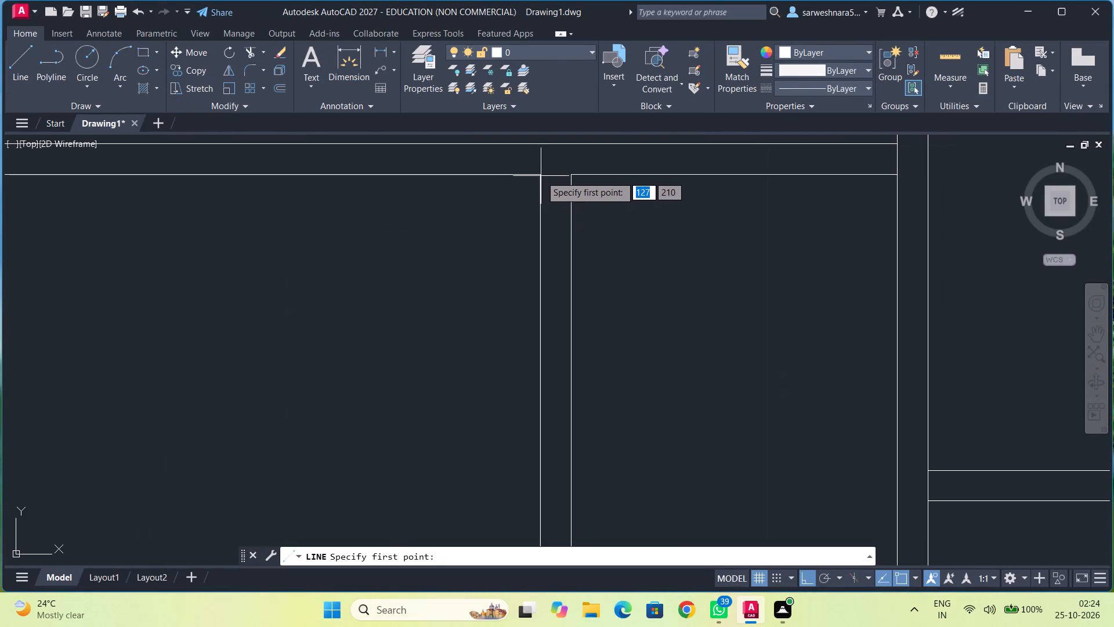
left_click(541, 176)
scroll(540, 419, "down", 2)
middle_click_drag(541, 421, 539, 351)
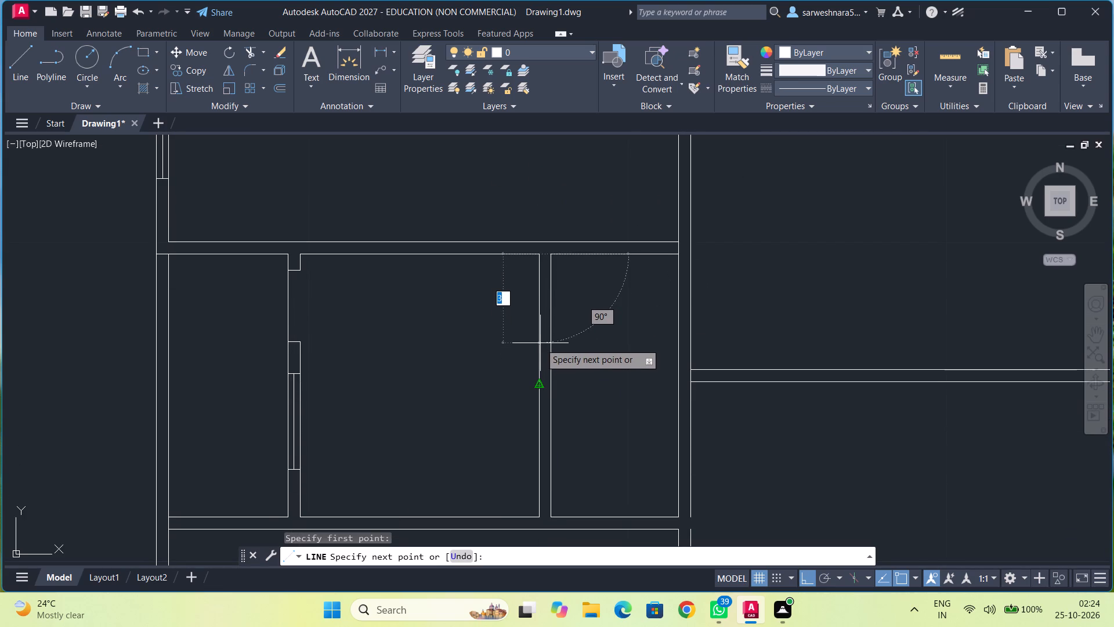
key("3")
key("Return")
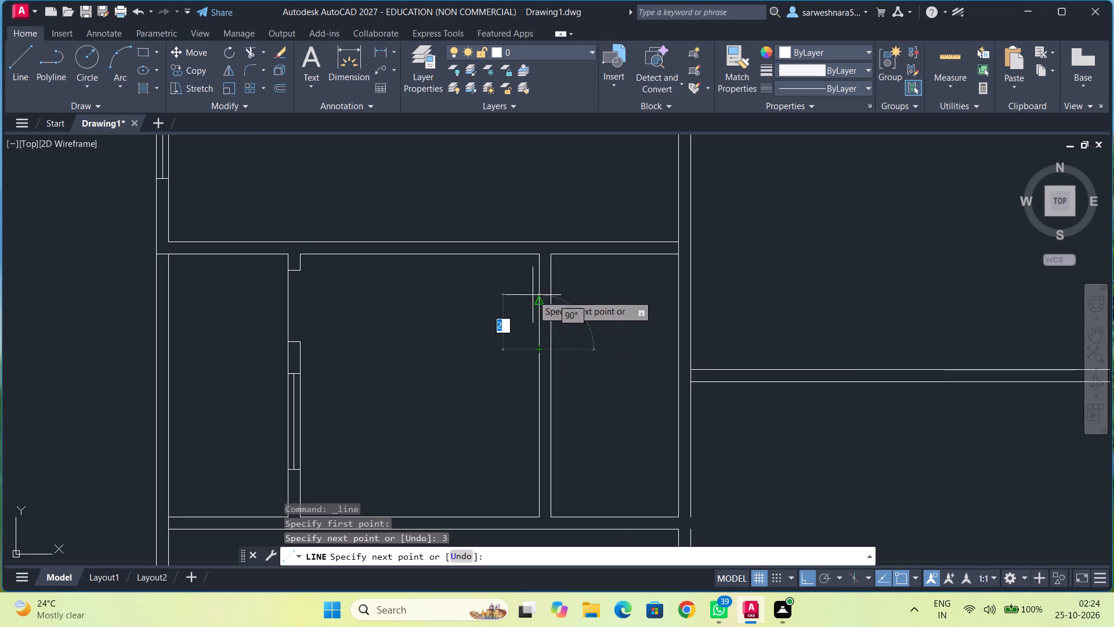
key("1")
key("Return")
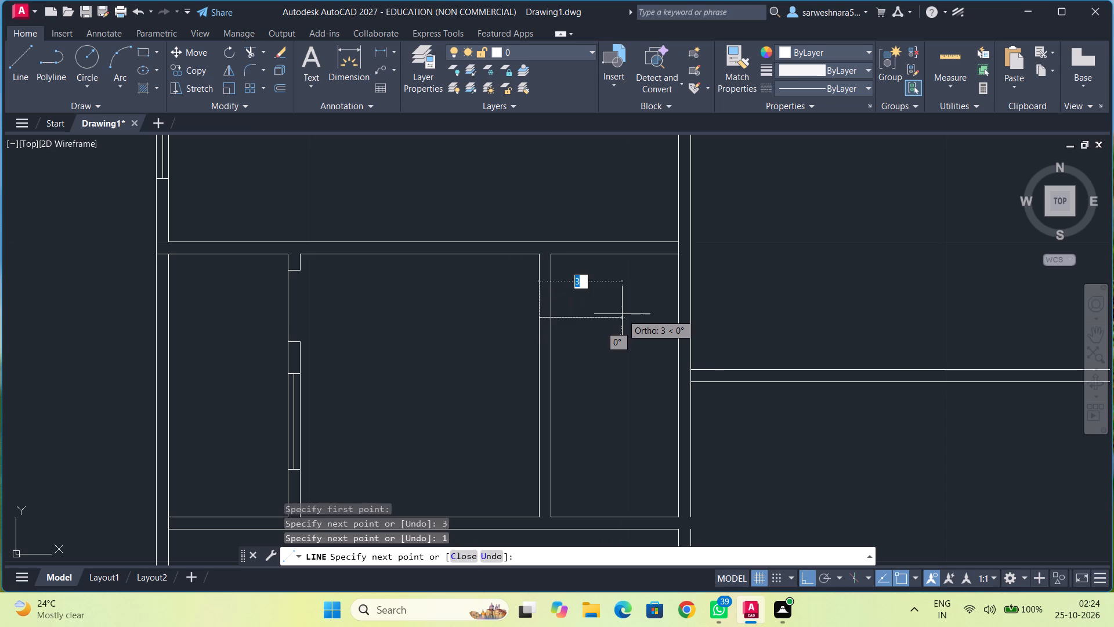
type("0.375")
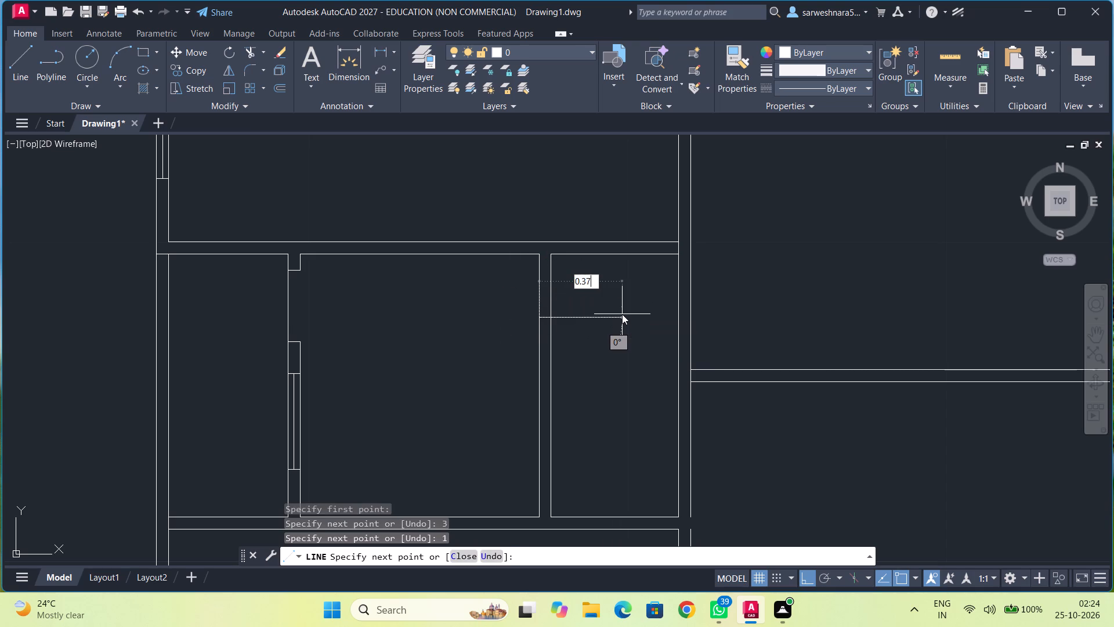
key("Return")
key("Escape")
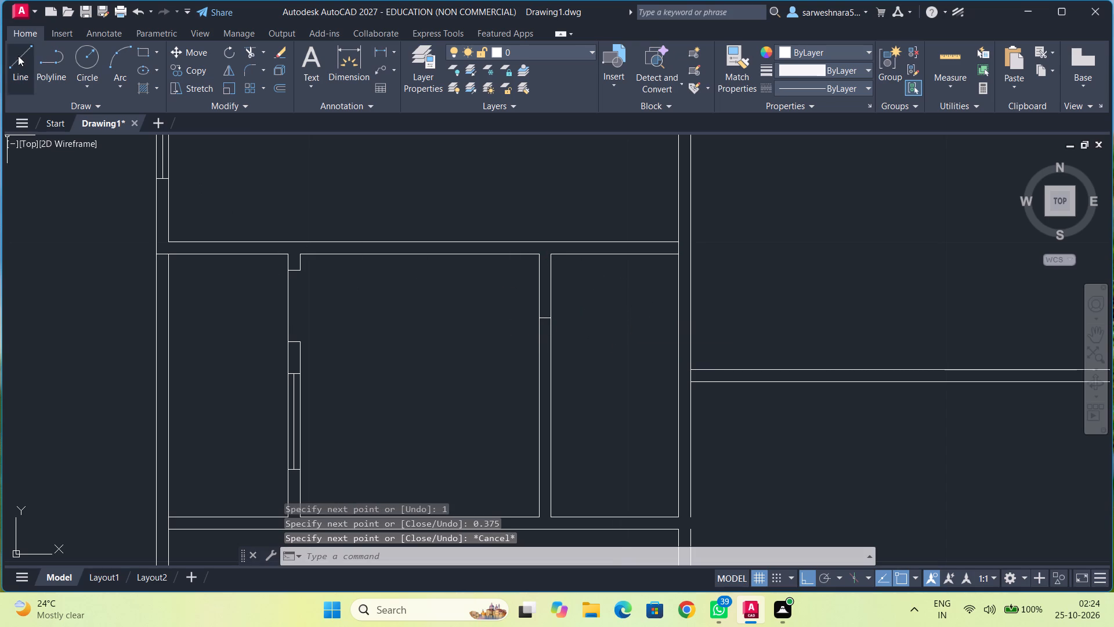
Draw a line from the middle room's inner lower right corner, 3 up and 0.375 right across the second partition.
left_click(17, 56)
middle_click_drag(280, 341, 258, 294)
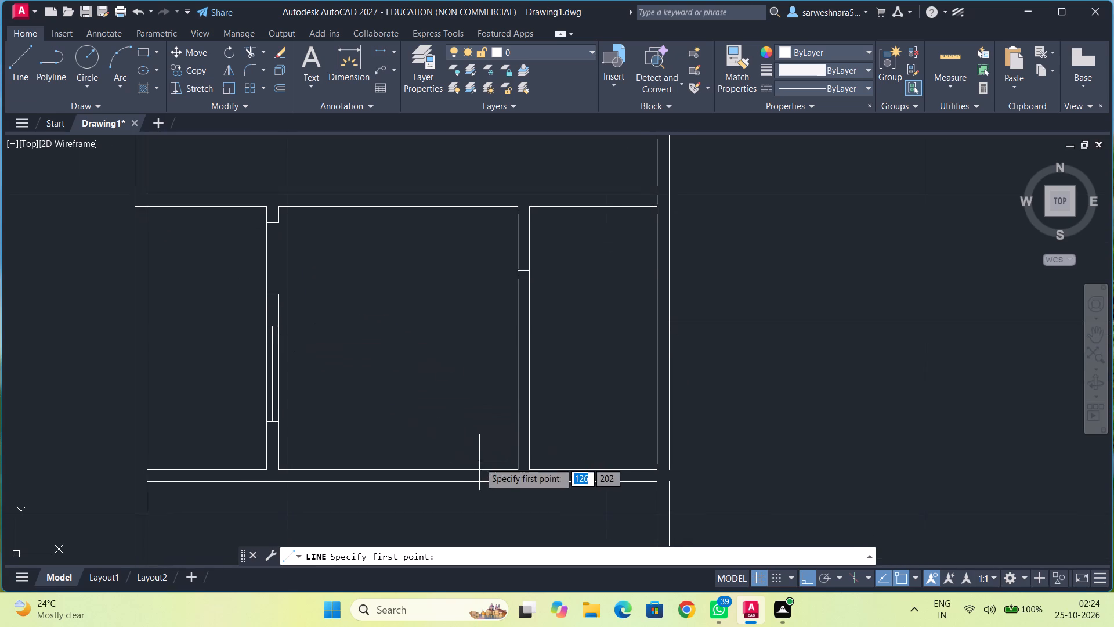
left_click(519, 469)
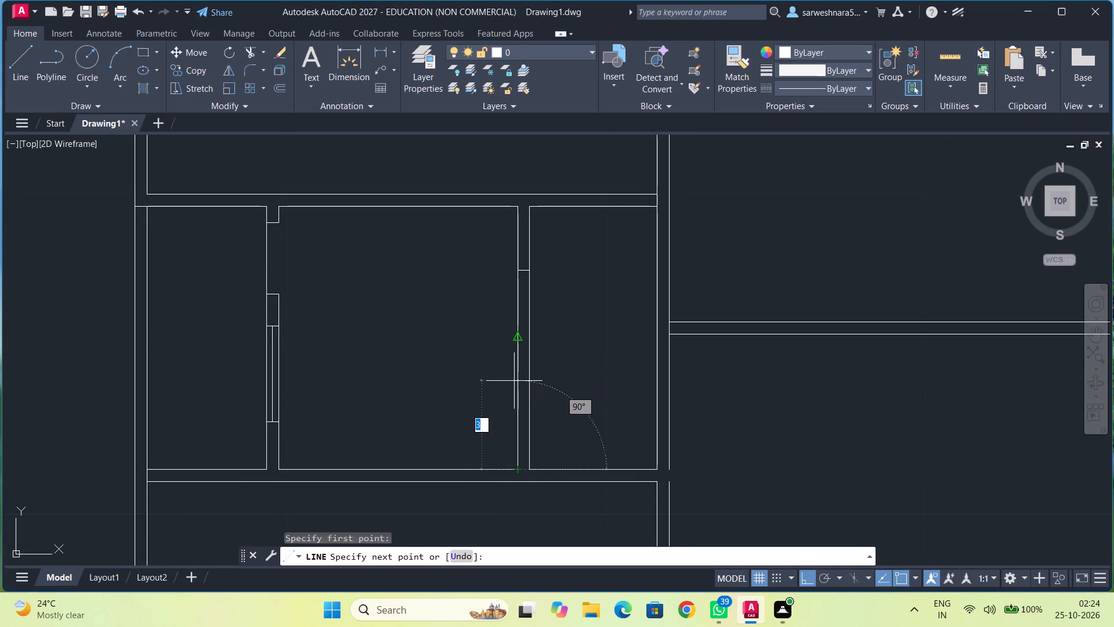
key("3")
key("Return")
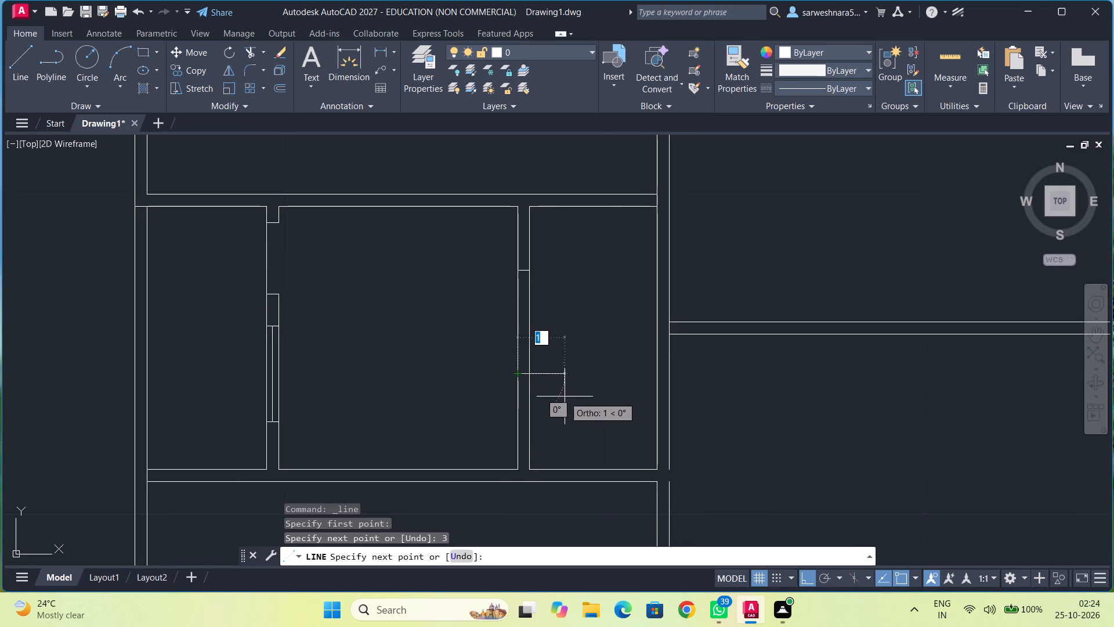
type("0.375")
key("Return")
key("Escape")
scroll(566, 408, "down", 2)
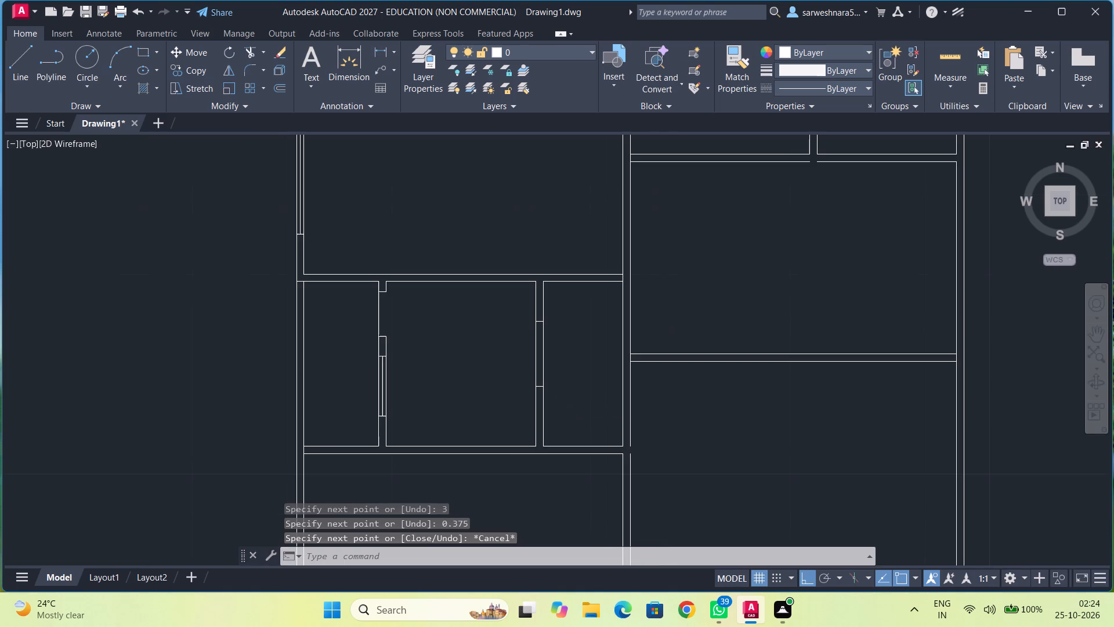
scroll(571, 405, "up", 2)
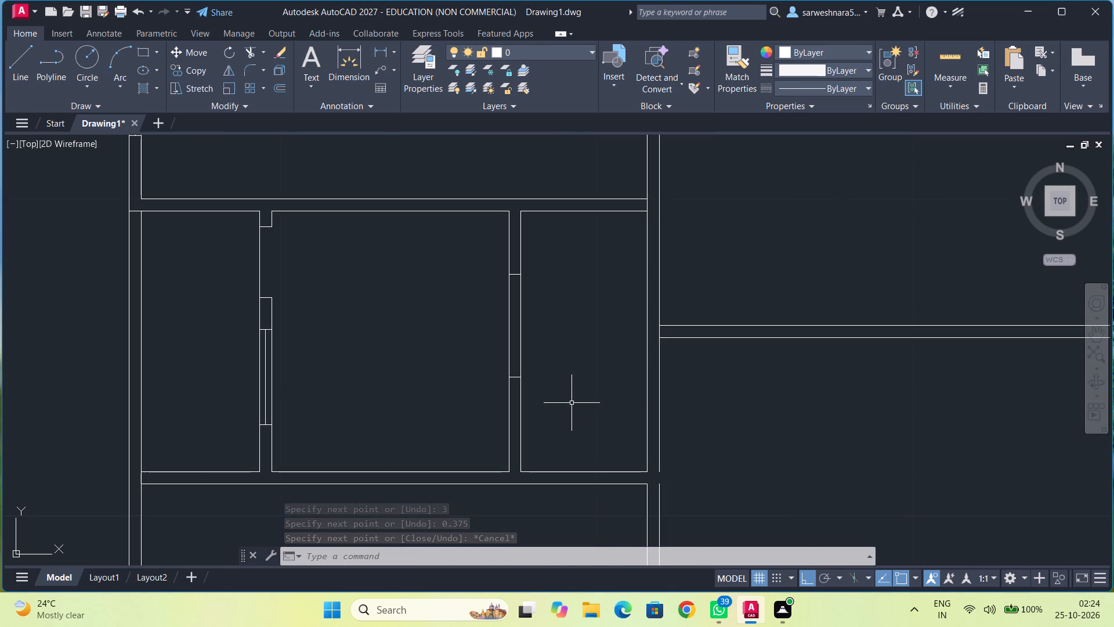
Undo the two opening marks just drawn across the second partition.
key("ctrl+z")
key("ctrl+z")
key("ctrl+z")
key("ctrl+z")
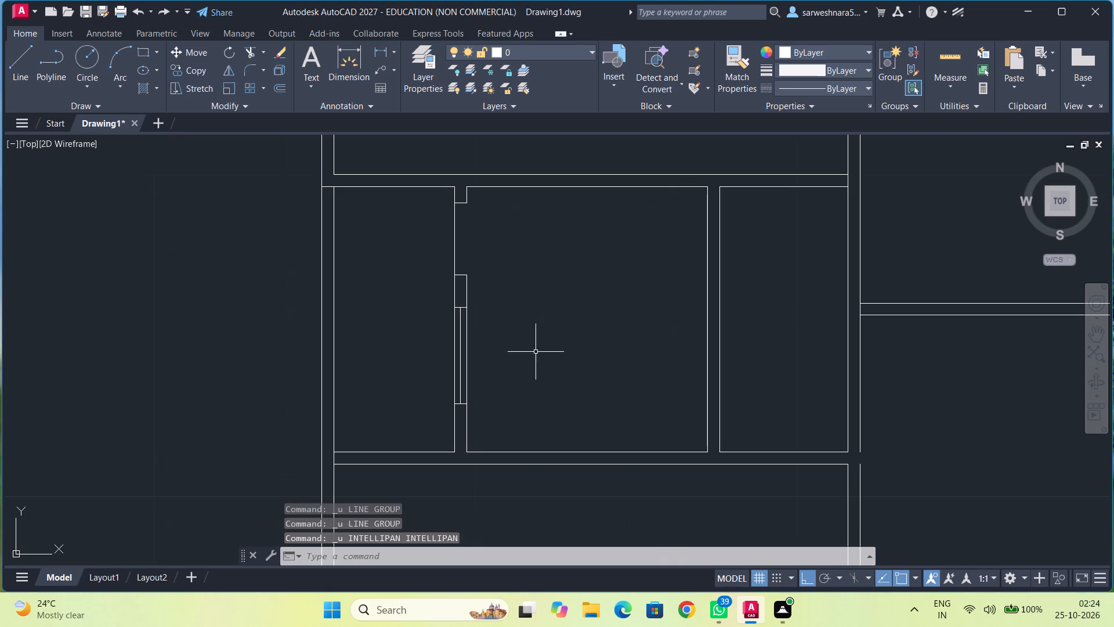
Draw a line from the right room's inner upper left corner, 3 down and 0.375 left across the second partition.
middle_click_drag(627, 325, 542, 329)
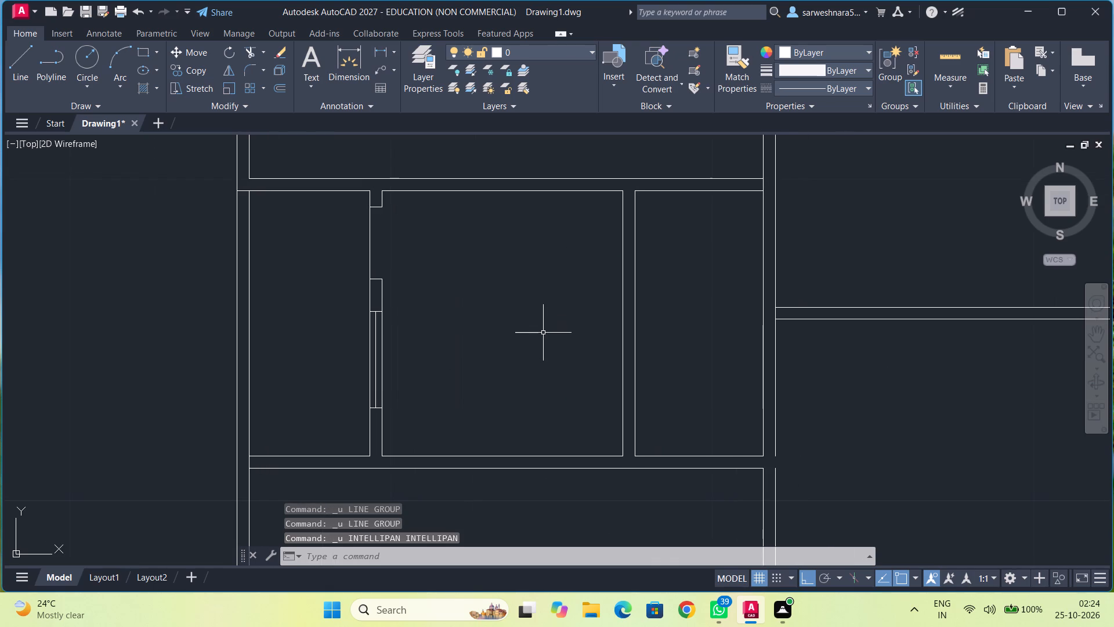
left_click(19, 71)
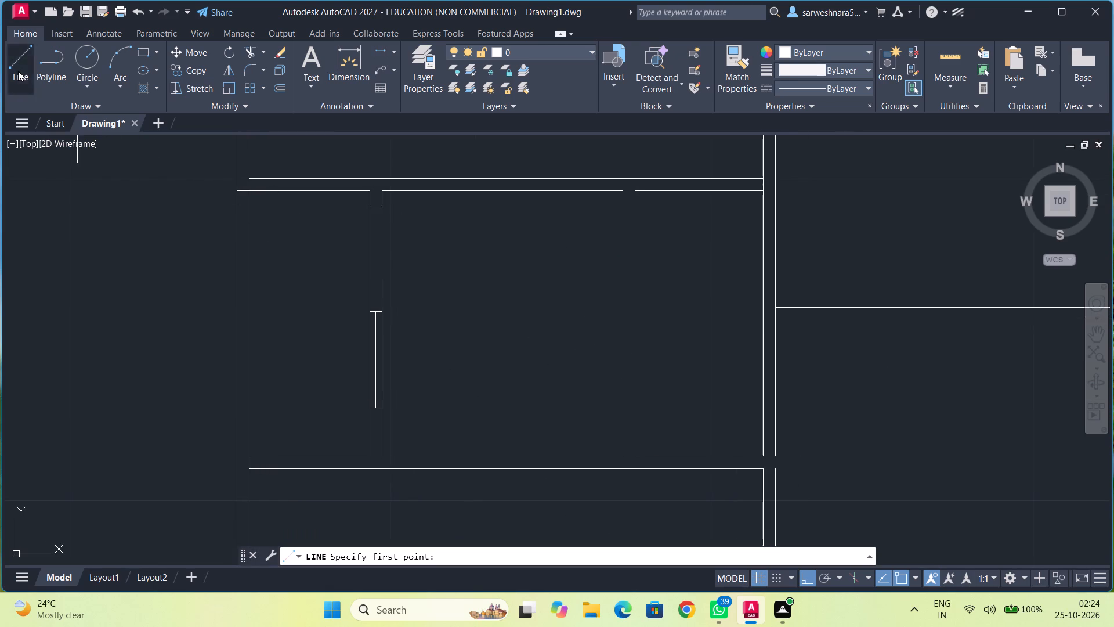
left_click(636, 191)
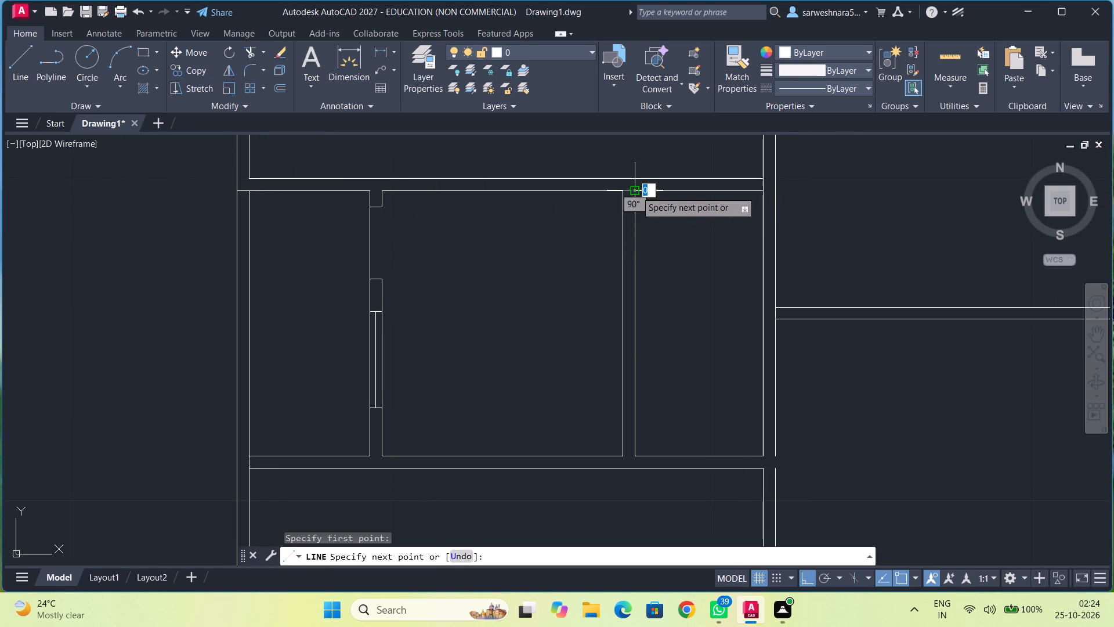
key("3")
key("Return")
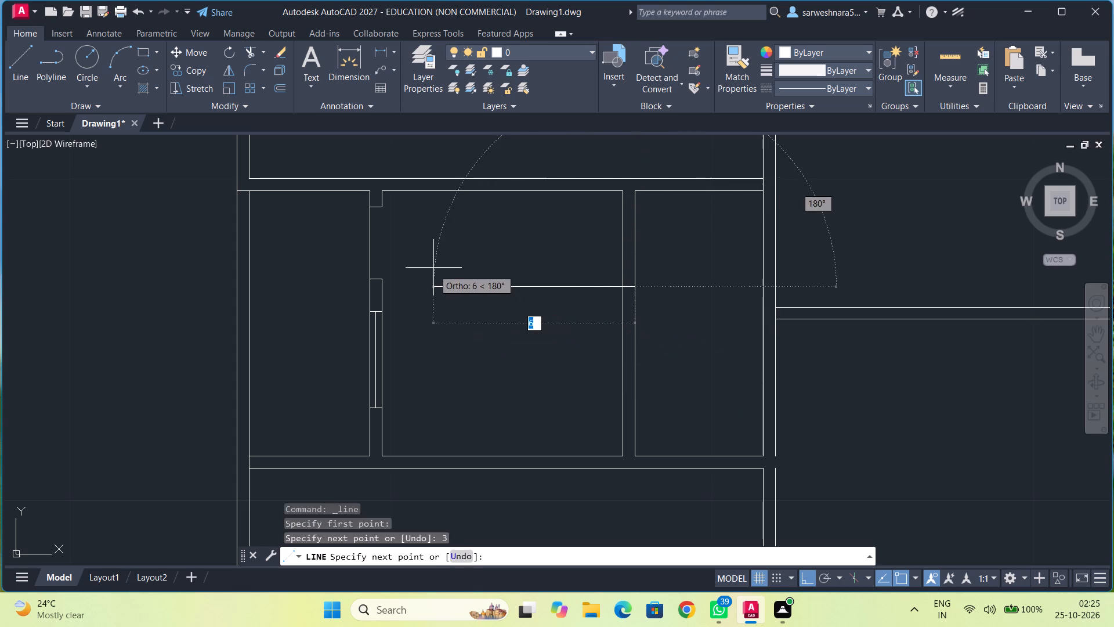
type("0.375")
key("Return")
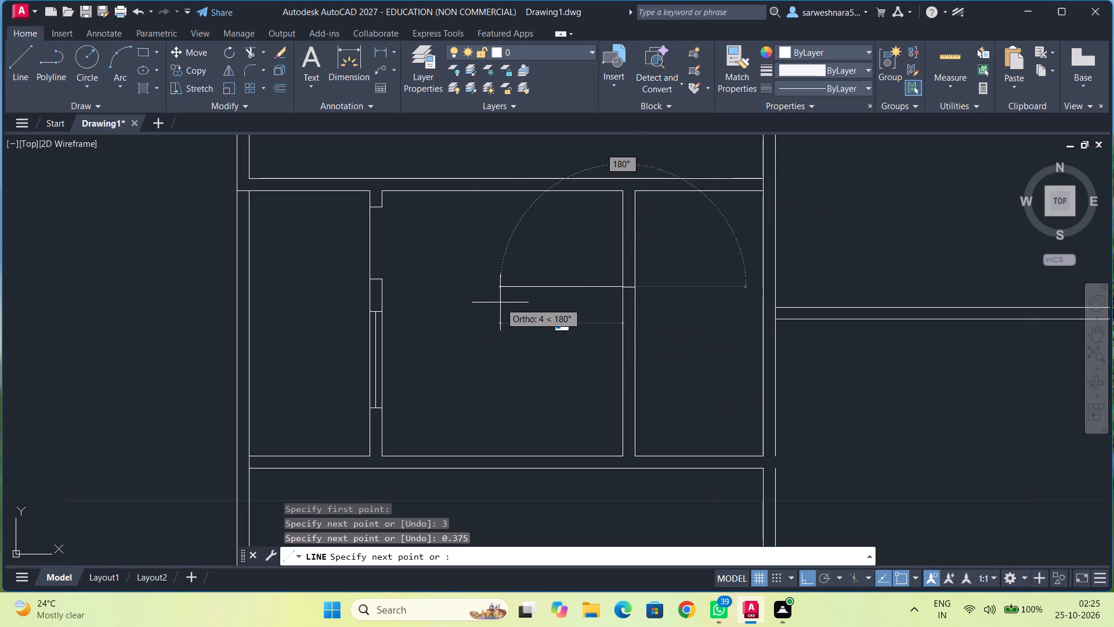
key("Escape")
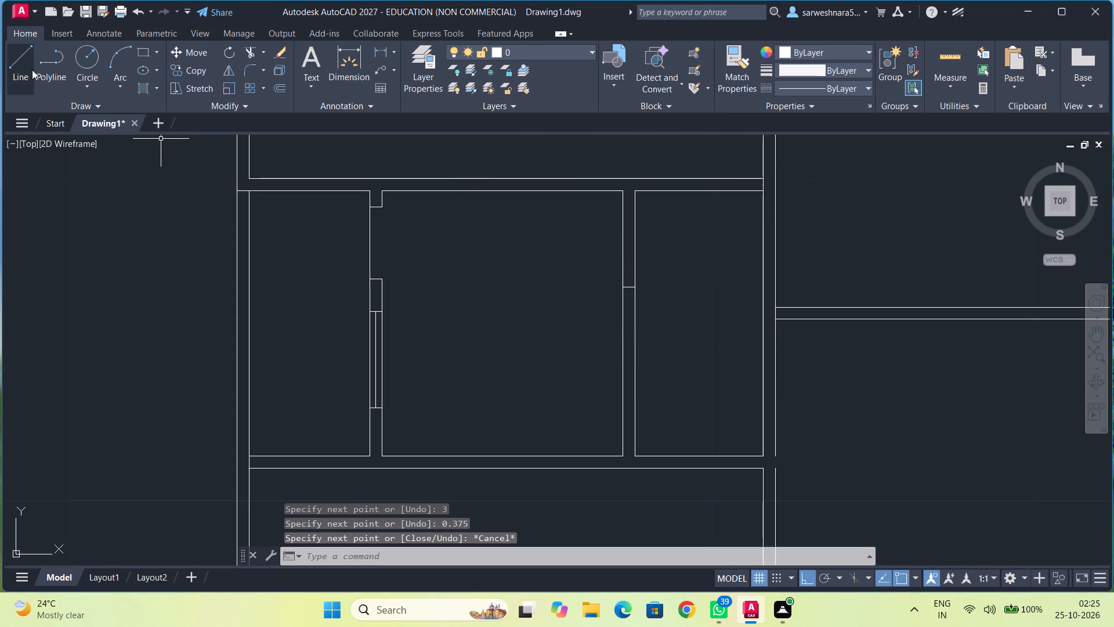
Draw a line from the middle room's inner lower right corner, 2 up and 0.375 right across the second partition.
left_click(26, 65)
left_click(621, 455)
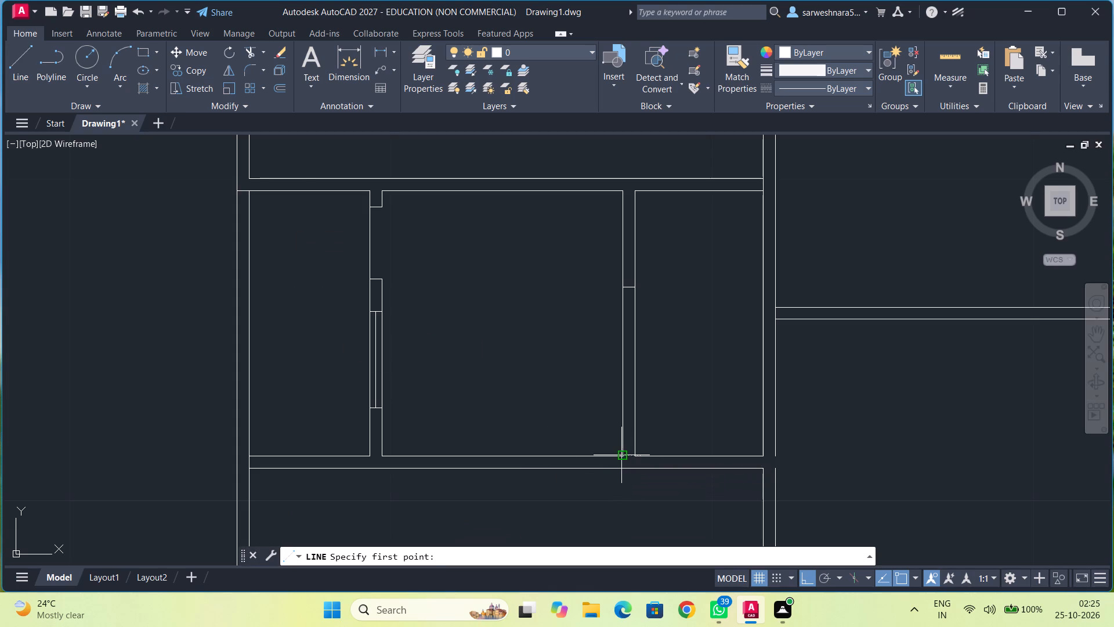
key("2")
key("Return")
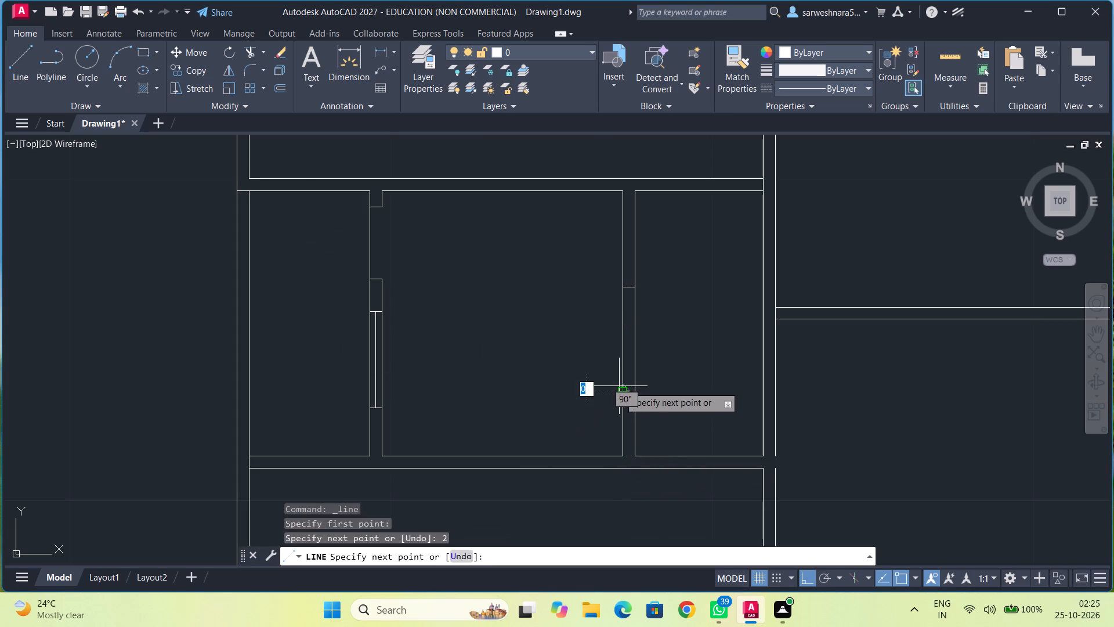
type("0.375")
key("Return")
key("Escape")
Draw the window's vertical centre line in the second partition, between its upper and lower cross marks.
left_click(17, 55)
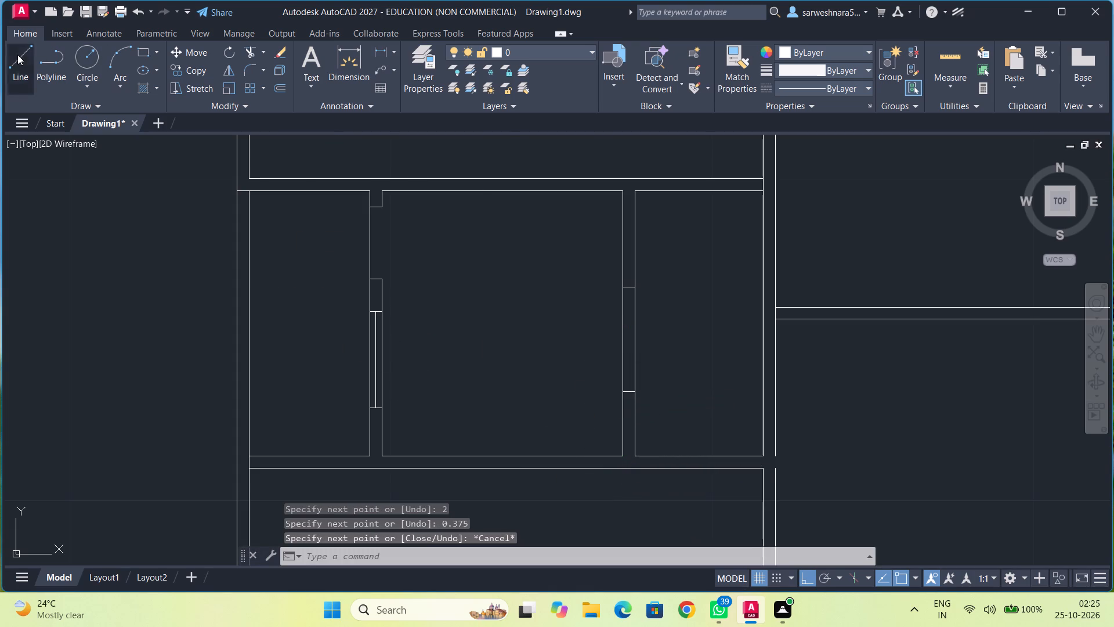
left_click(625, 289)
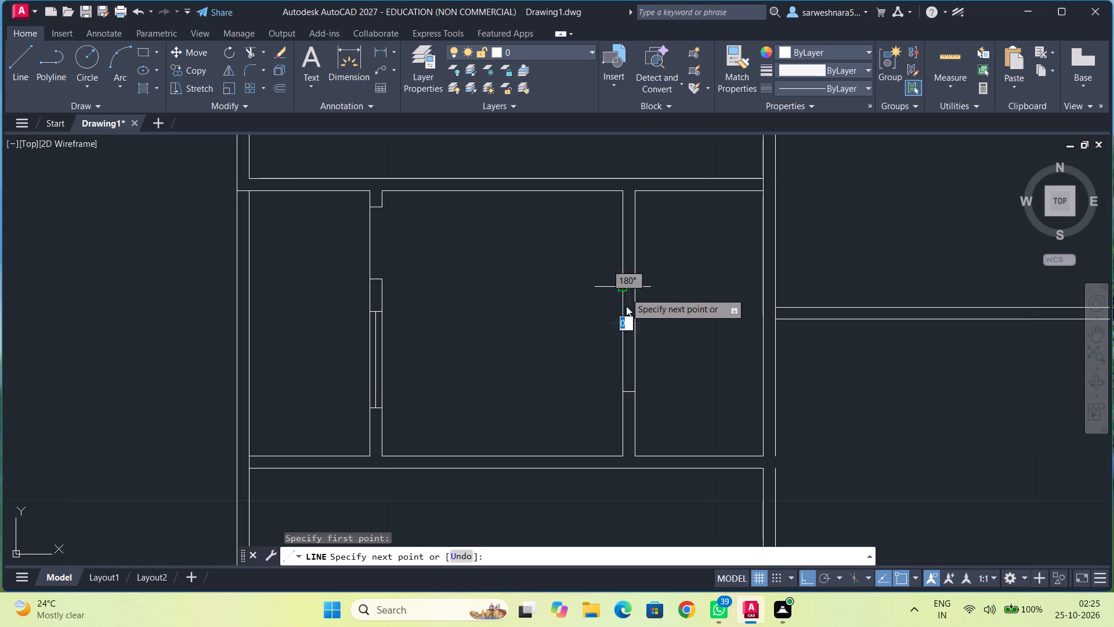
left_click(630, 392)
key("Escape")
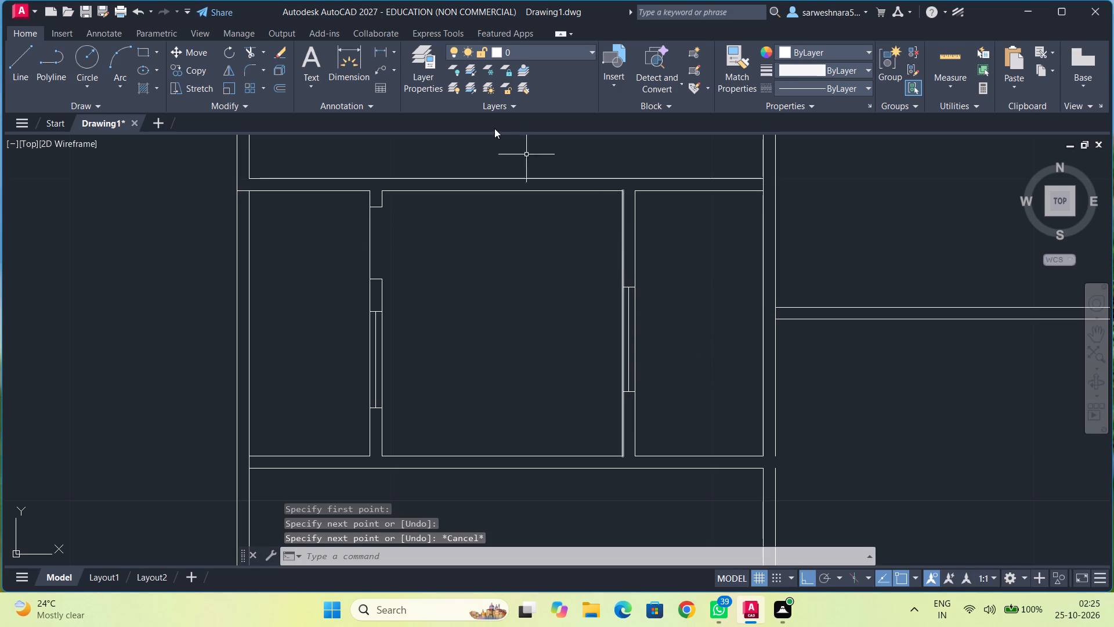
Undo the window centre line just drawn in the second partition.
key("ctrl+z")
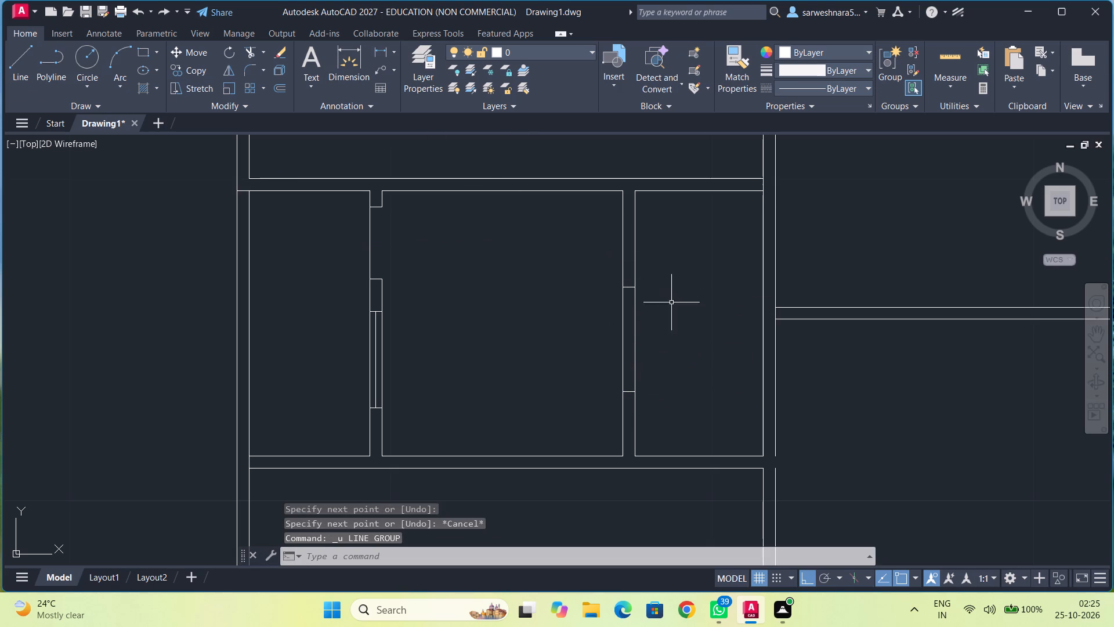
Draw a line from the second partition's upper cross mark, 0.5 up and 0.375 right across the partition, and trim away the old mark.
left_click(24, 69)
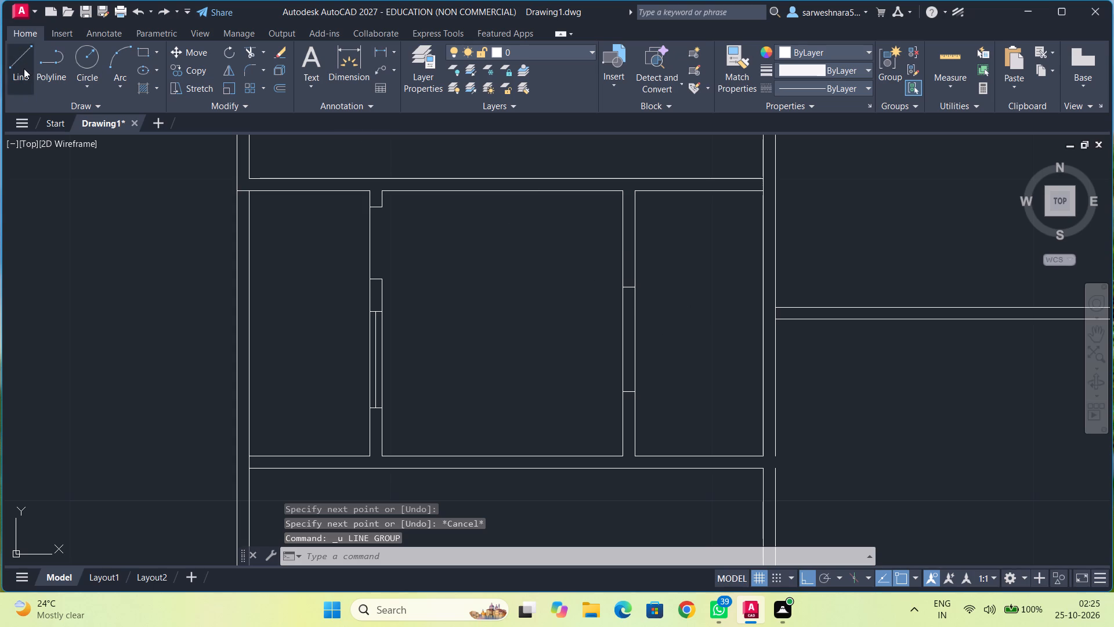
left_click(626, 288)
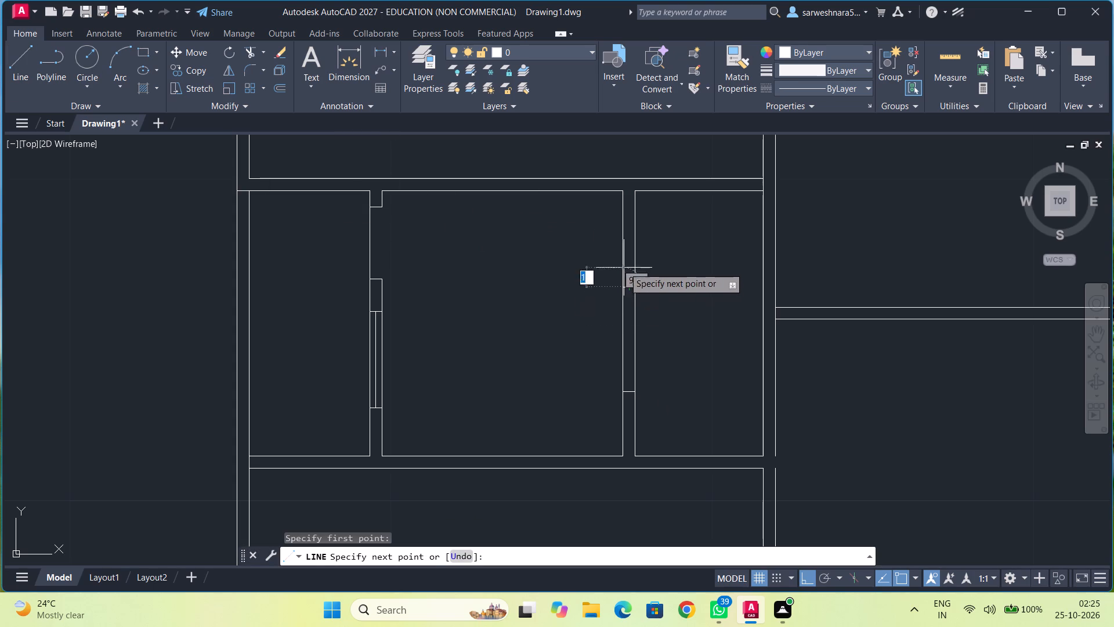
type("0.5")
key("Return")
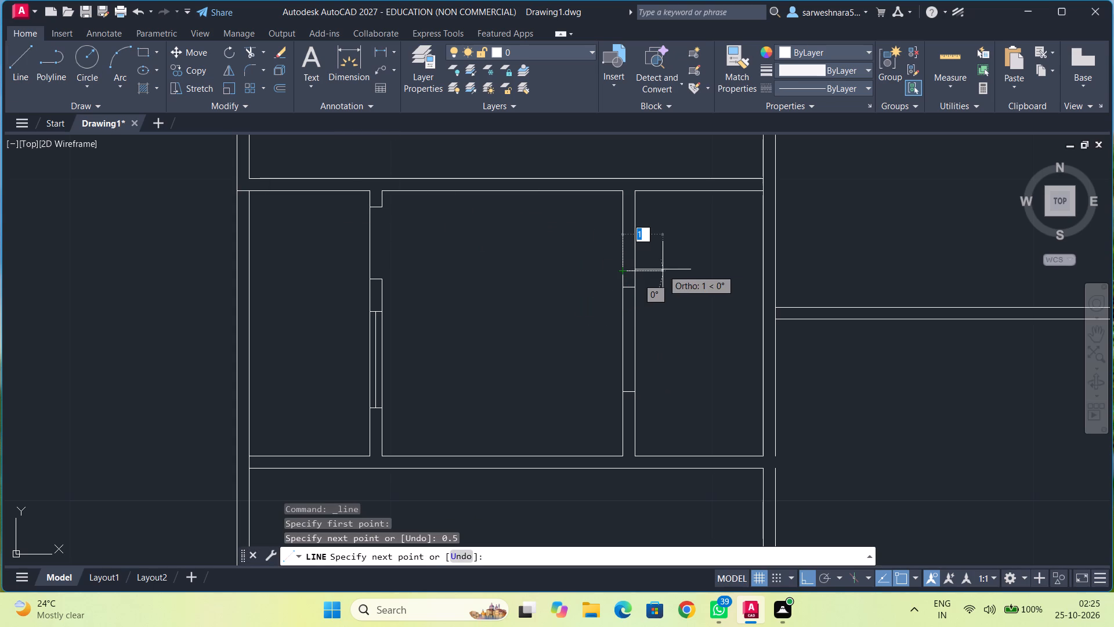
type("0.37")
key("5")
key("Return")
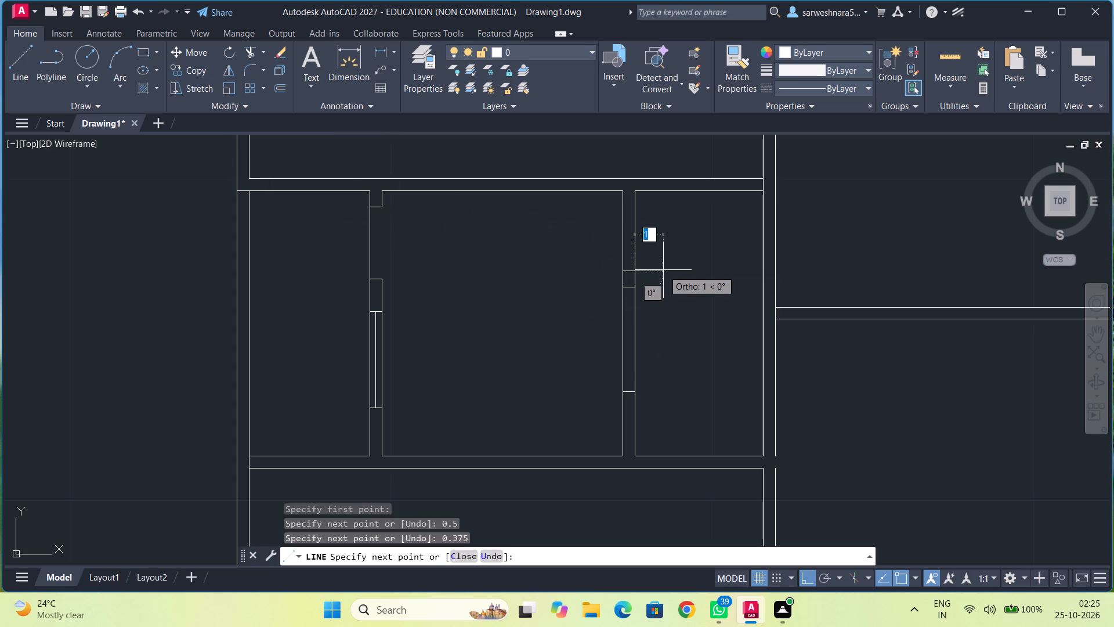
key("Escape")
left_click(251, 47)
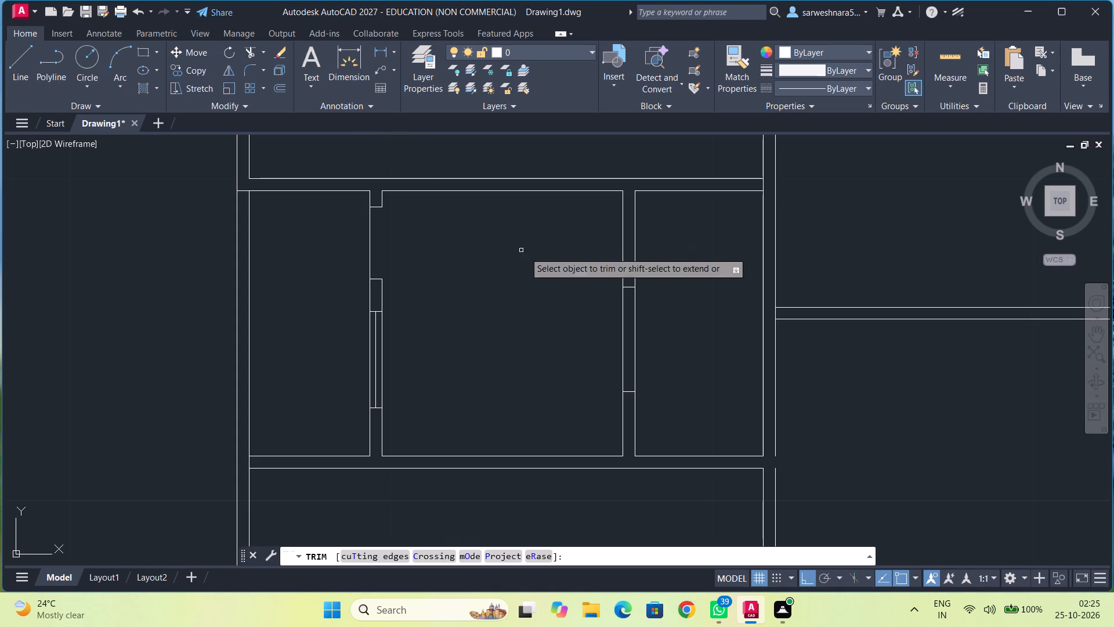
left_click(628, 286)
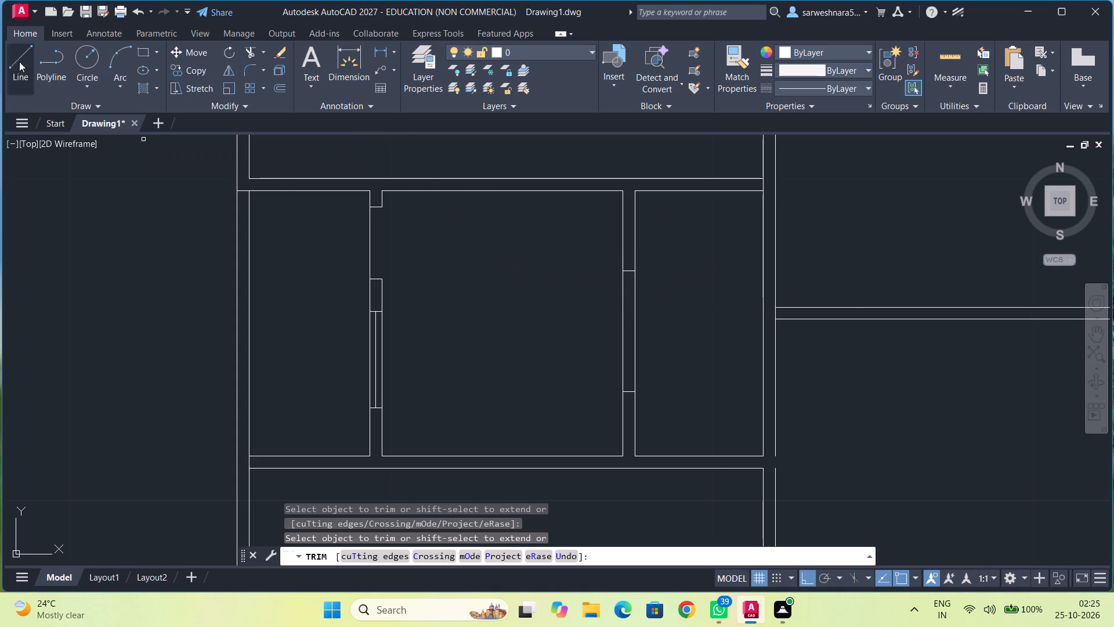
Draw a line from the second partition's lower cross mark, 0.5 up and 0.375 right across the partition, and trim away the old mark.
left_click(23, 63)
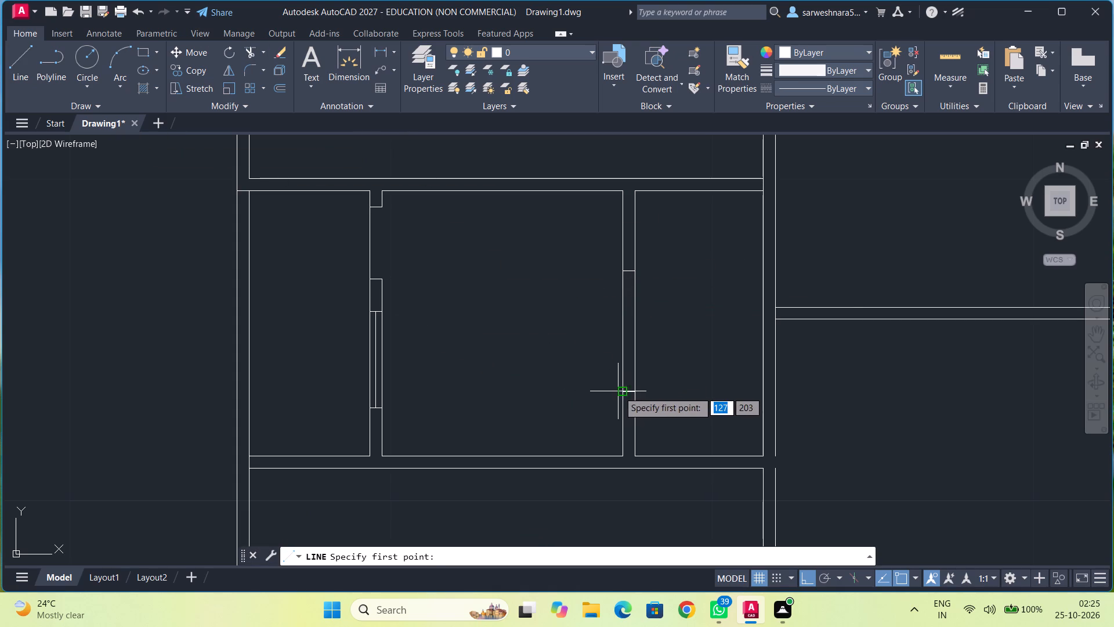
left_click(621, 391)
key("0")
key("period")
key("5")
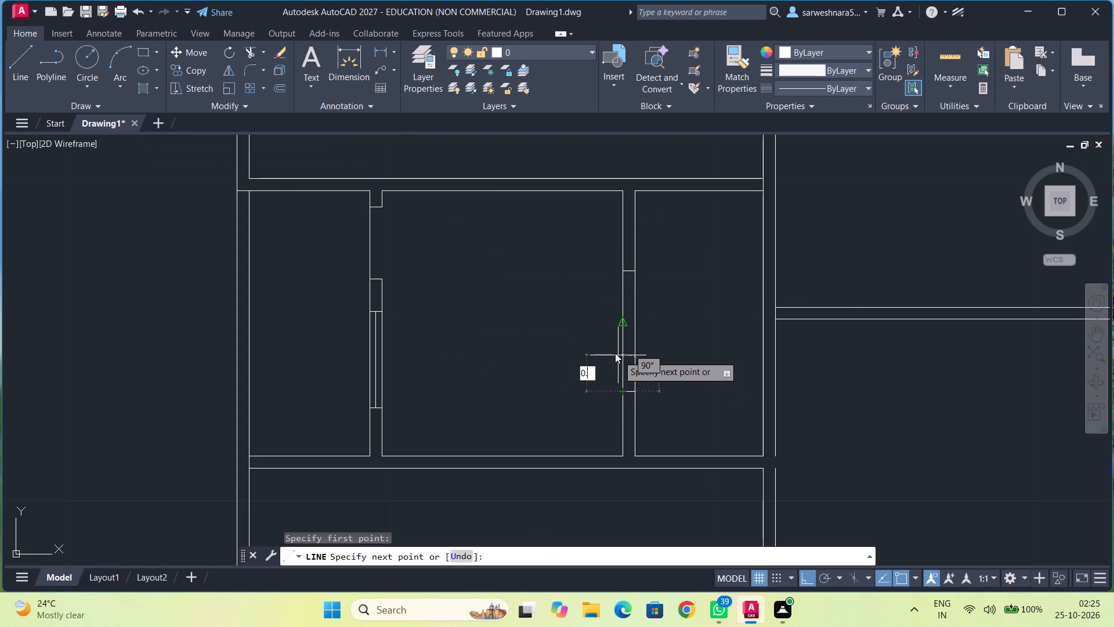
key("Return")
key("0")
key("period")
key("3")
key("7")
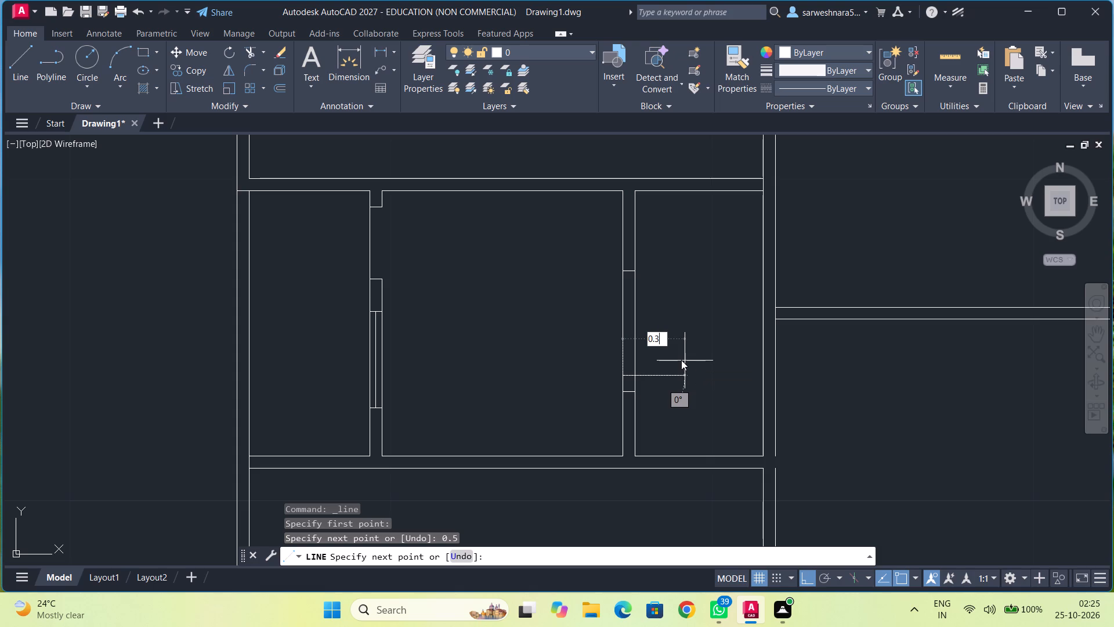
key("5")
key("Return")
key("Escape")
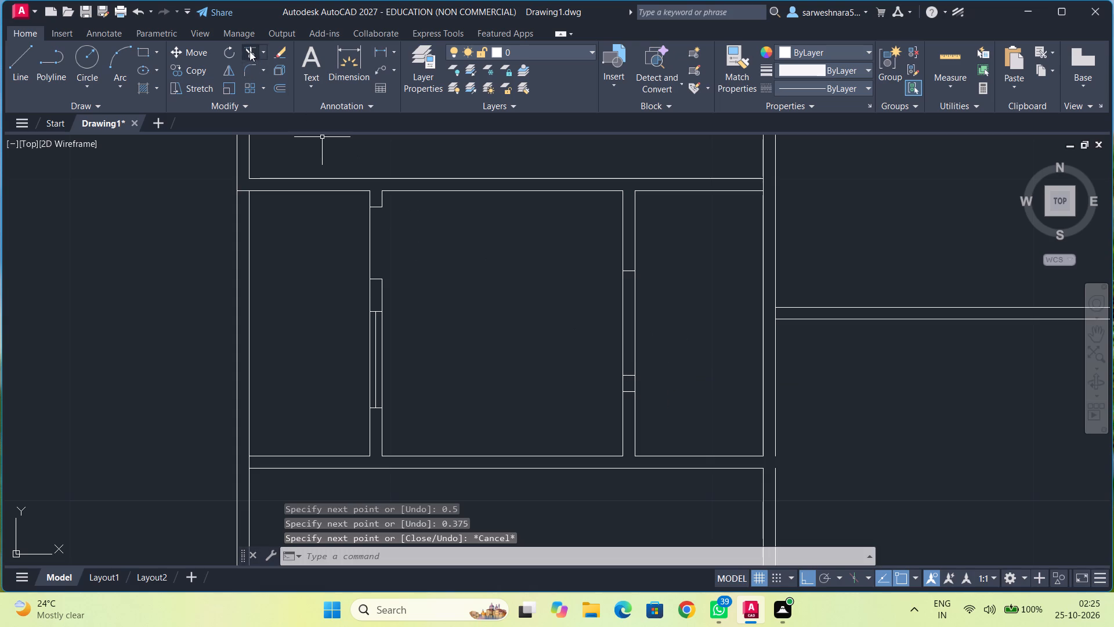
left_click(249, 49)
left_click(628, 393)
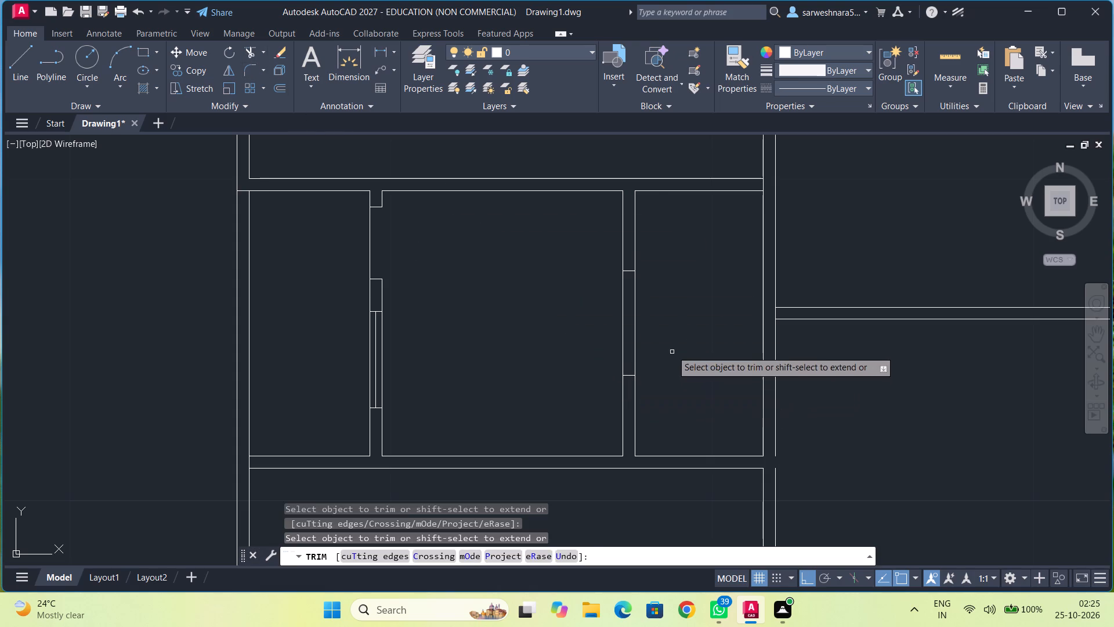
key("Escape")
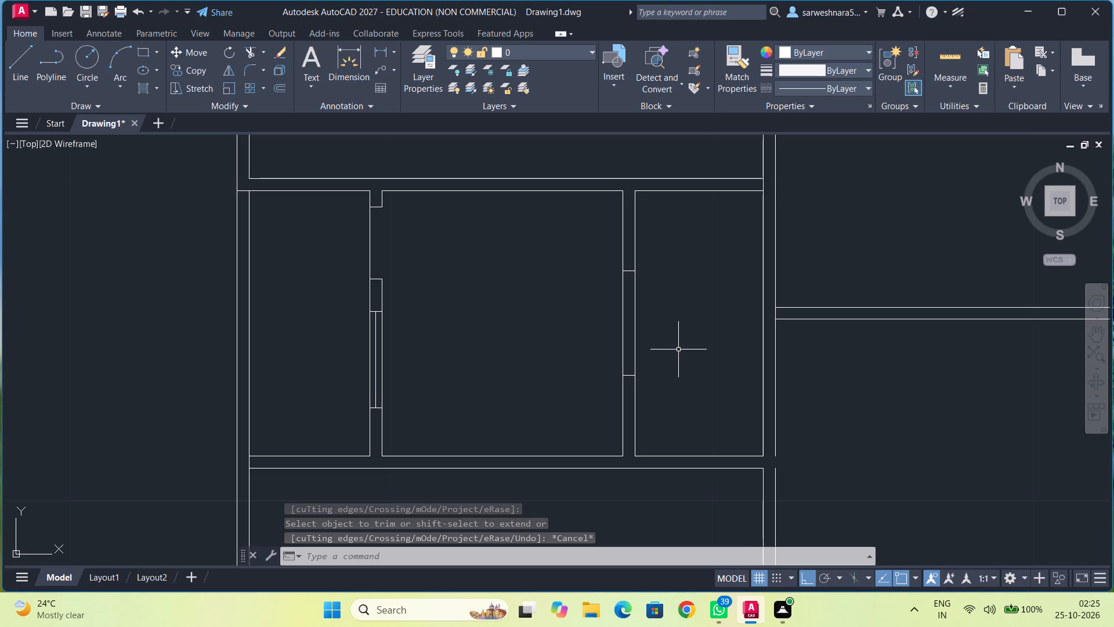
Draw a line from the right room's inner lower right corner across the outer wall, down its outer face and back to the inner face.
middle_click_drag(704, 359, 634, 348)
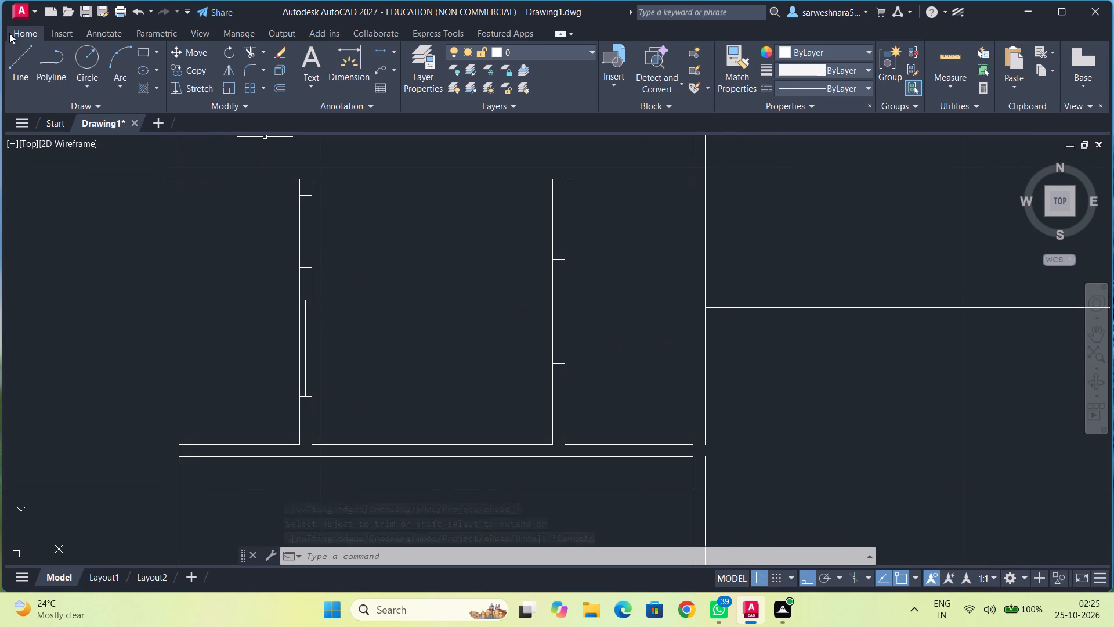
left_click(20, 67)
left_click(690, 444)
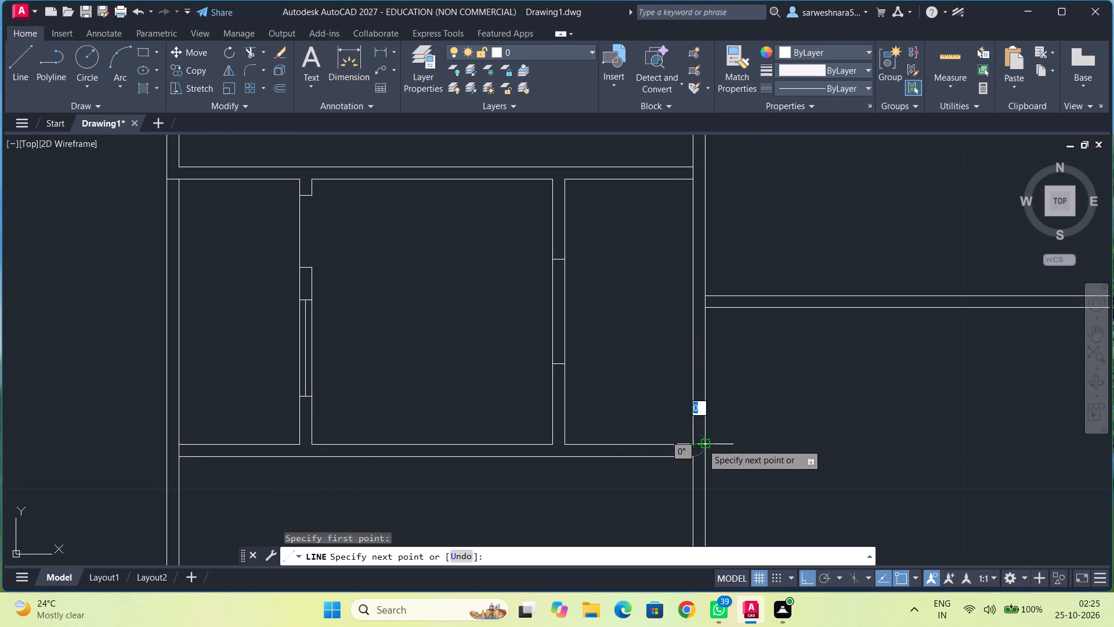
left_click(704, 444)
left_click(706, 456)
left_click(689, 457)
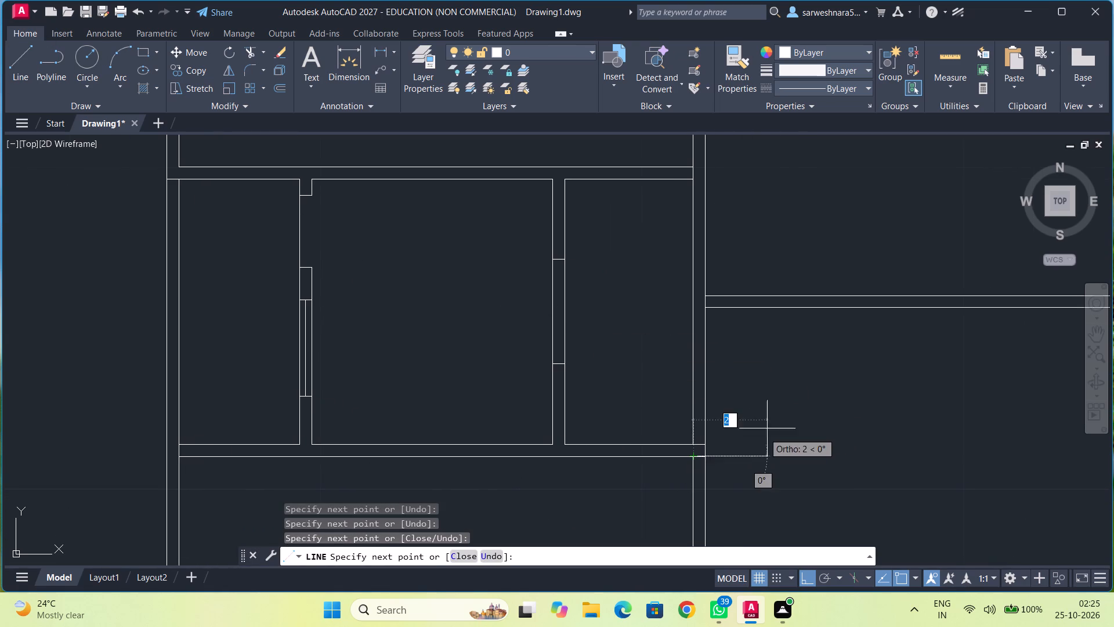
key("Escape")
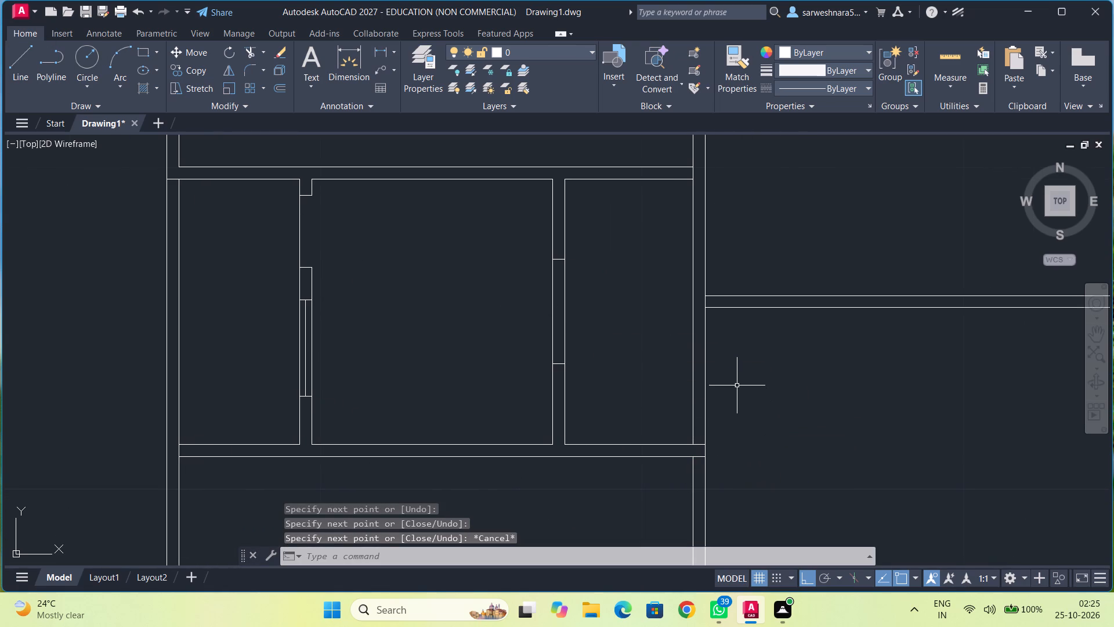
Draw a 0.375 line leftward across the outer wall from its junction with the lower line of the horizontal wall on the right.
middle_click_drag(746, 356, 709, 398)
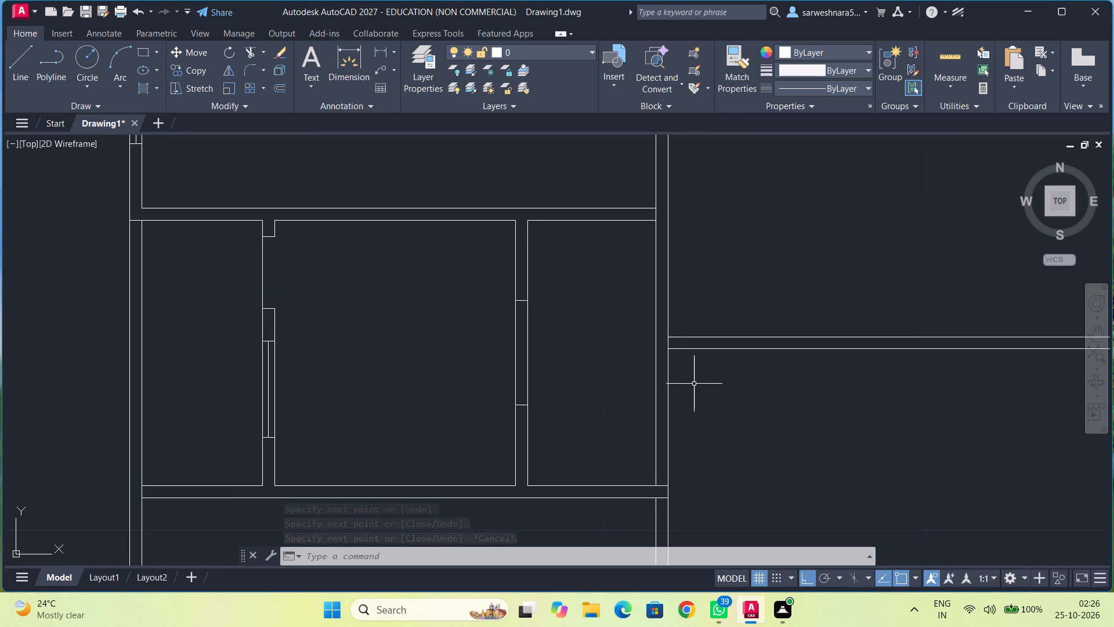
left_click(18, 70)
left_click(668, 351)
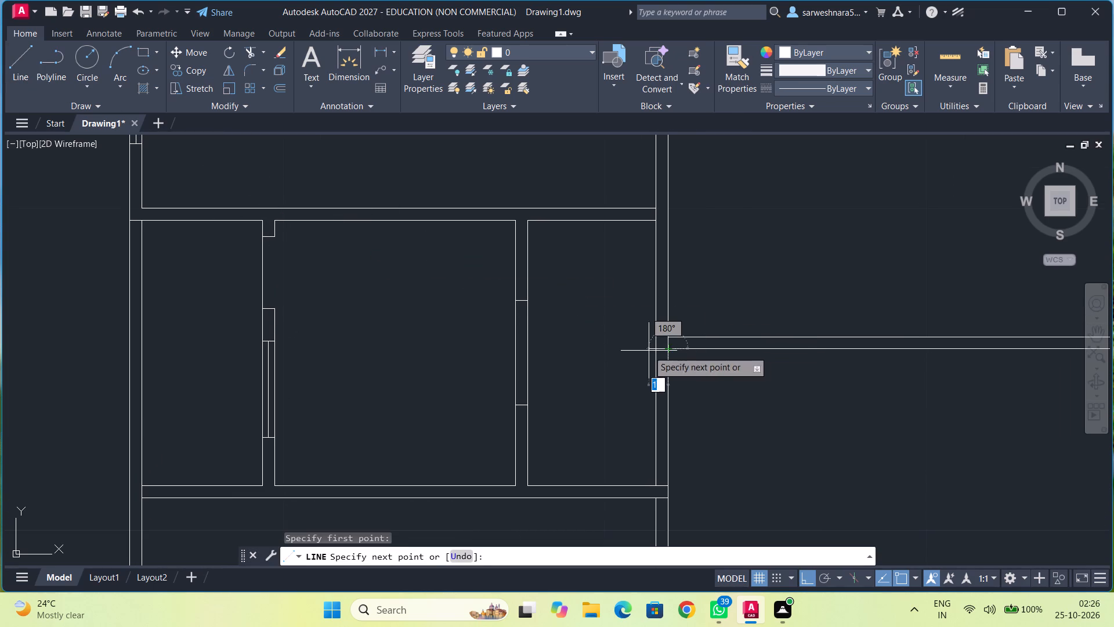
key("0")
type(".375")
key("Return")
key("Escape")
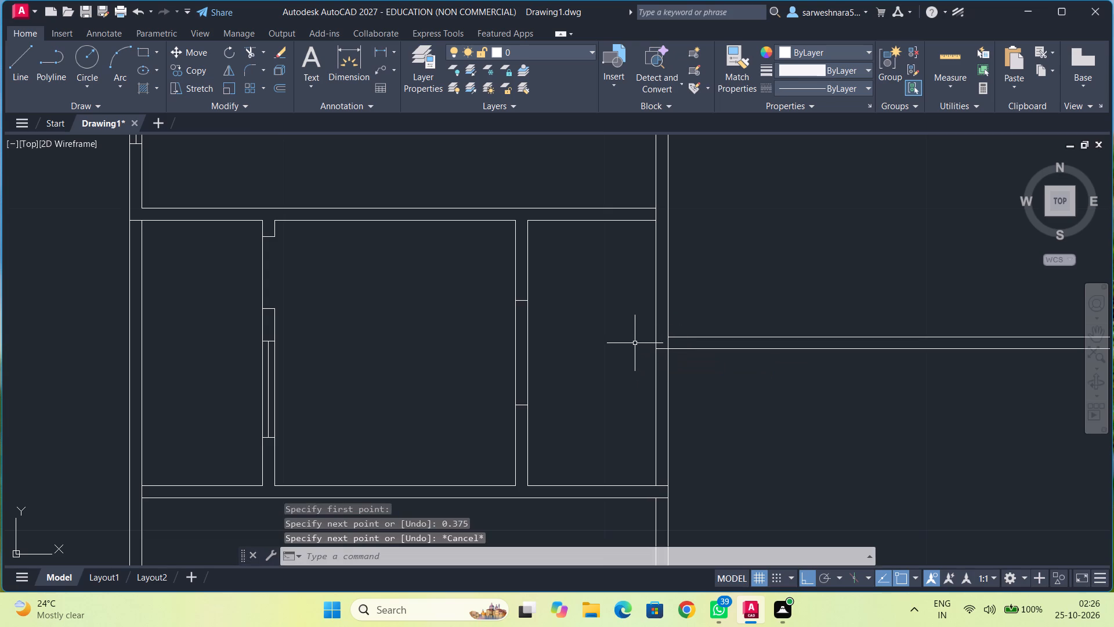
Draw a line from the upper room's inner lower right corner, 0.5 left and 0.375 down across the horizontal wall.
middle_click_drag(632, 293, 606, 391)
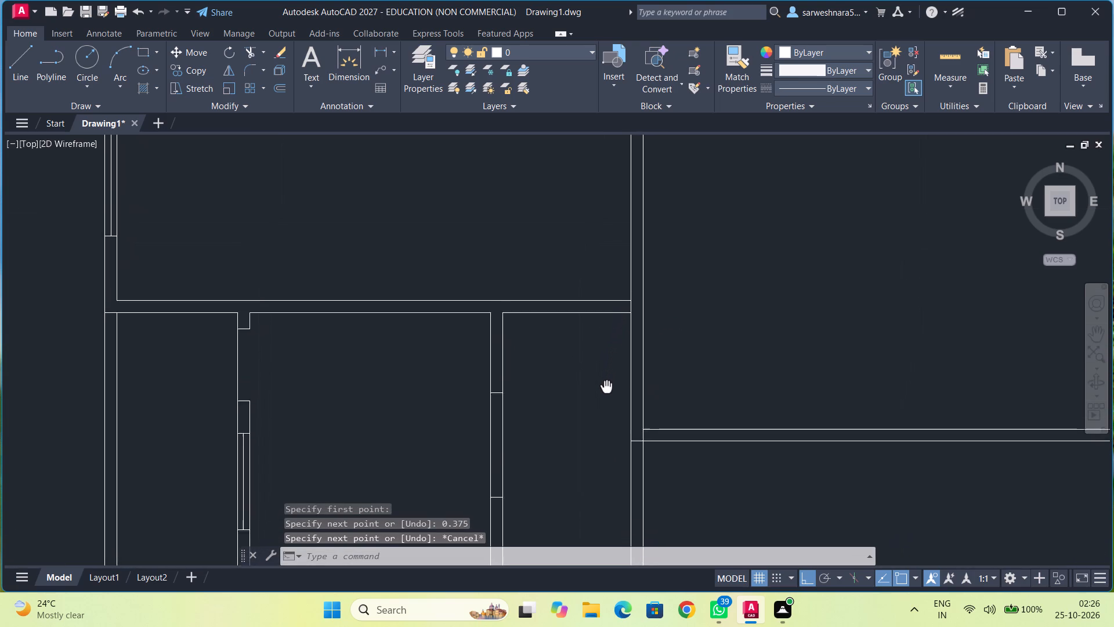
middle_click_drag(606, 391, 602, 401)
left_click(23, 65)
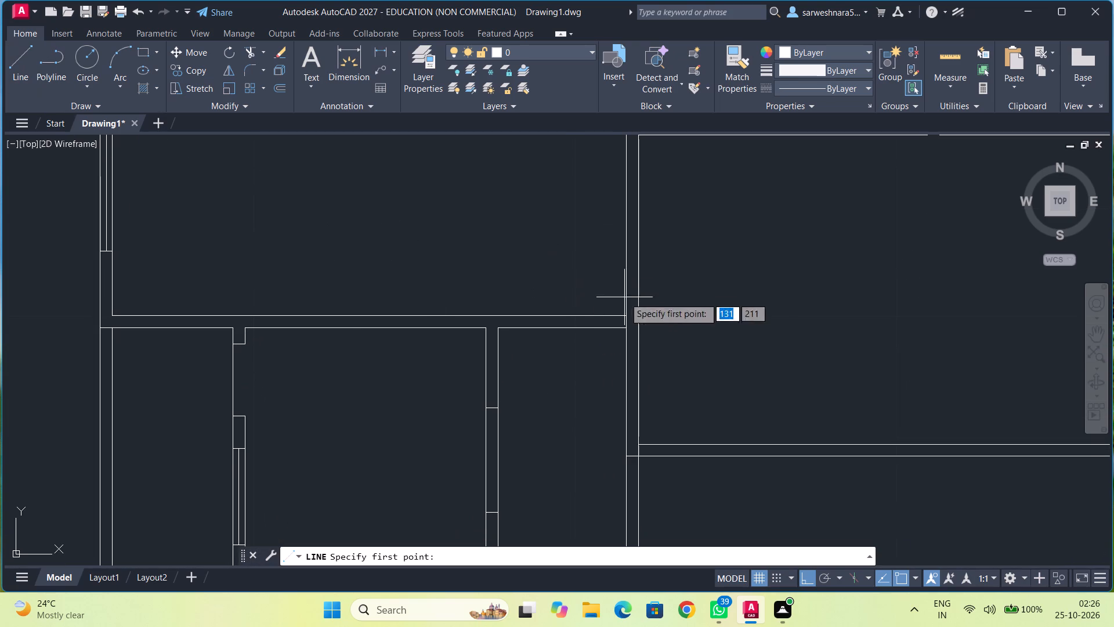
left_click(625, 317)
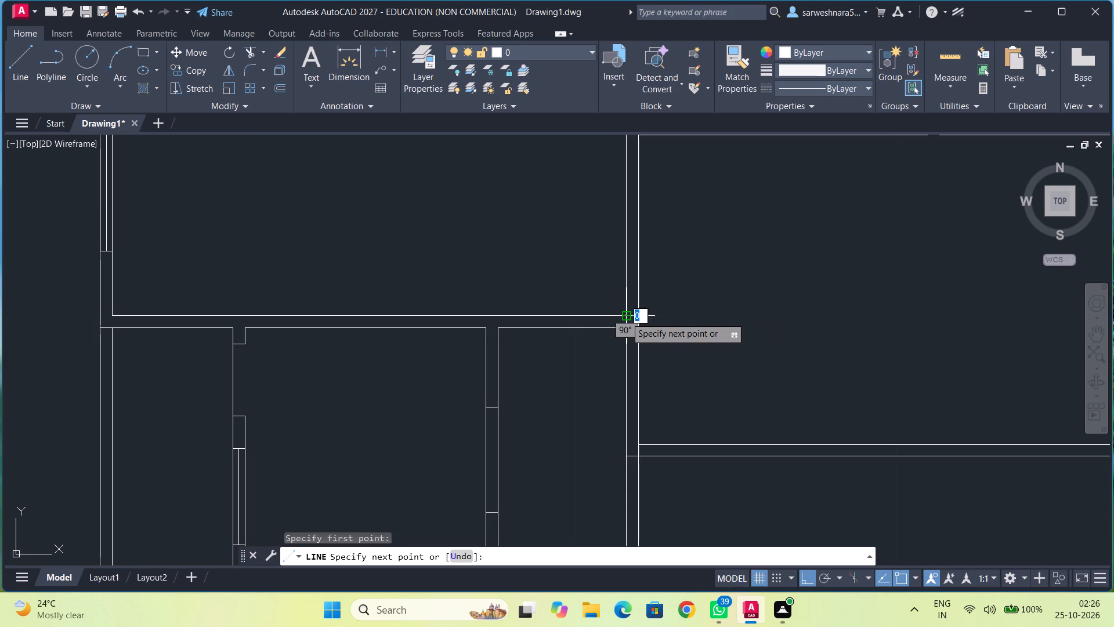
type("0.5")
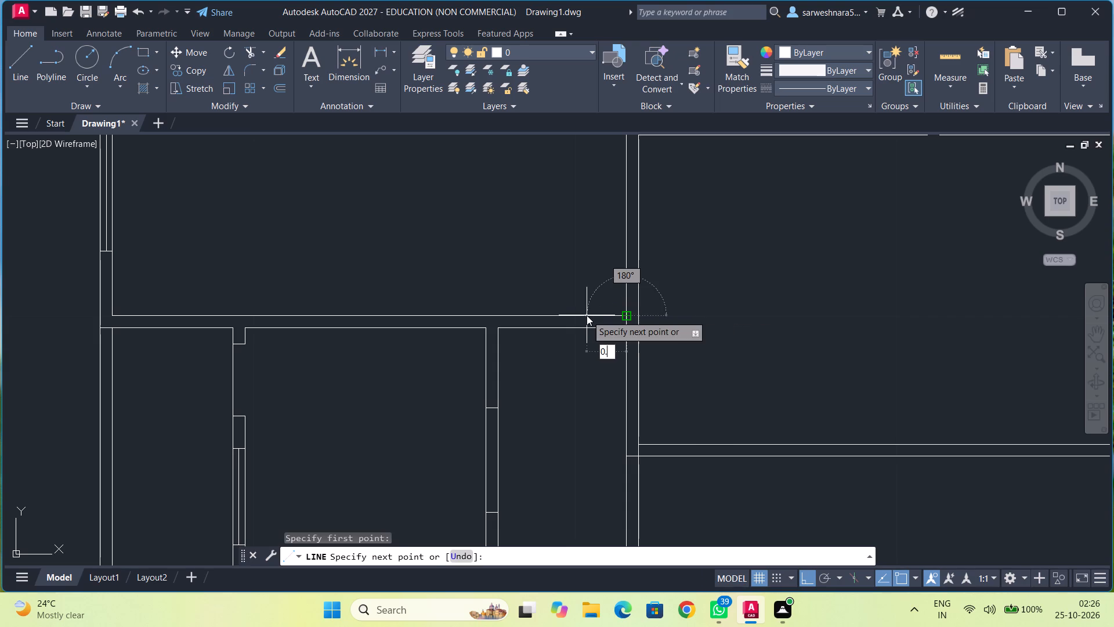
key("Return")
key("0")
key("period")
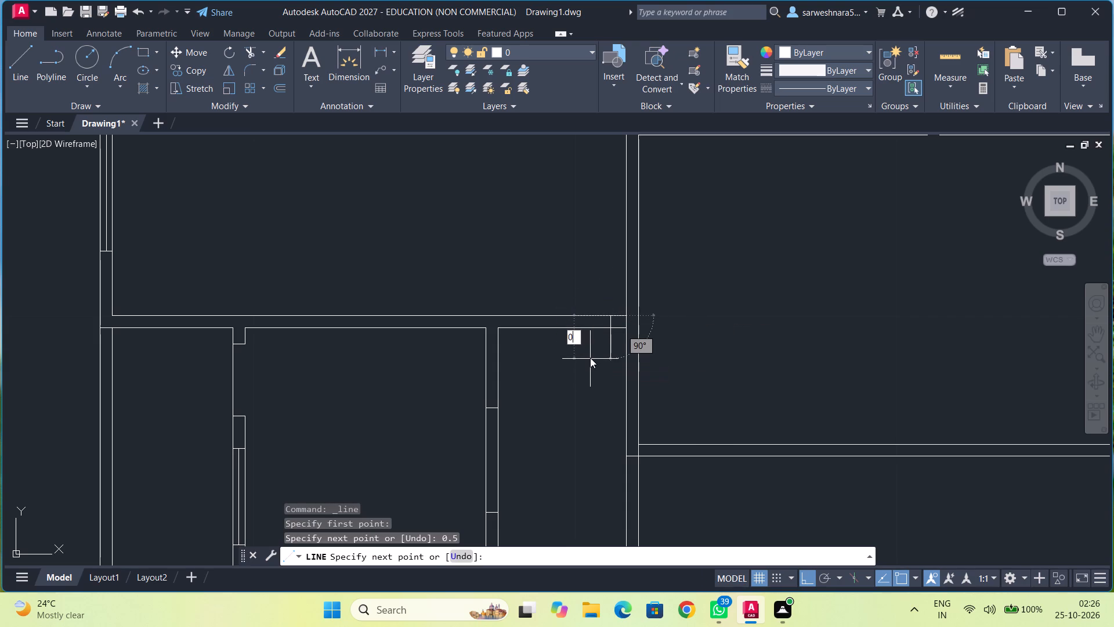
type("37")
key("5")
key("Return")
key("Escape")
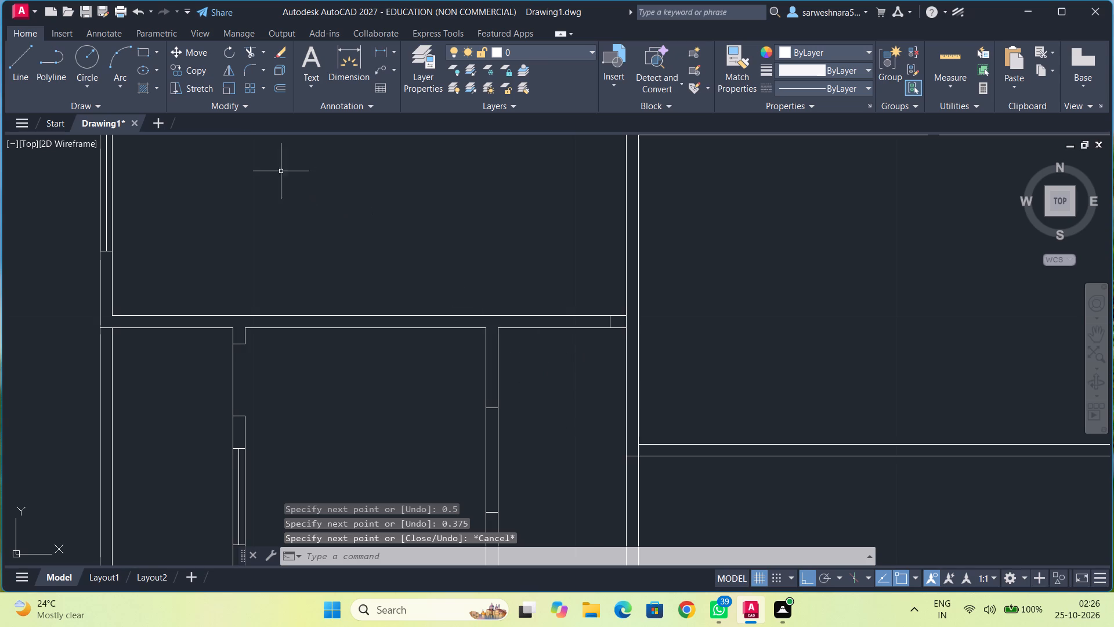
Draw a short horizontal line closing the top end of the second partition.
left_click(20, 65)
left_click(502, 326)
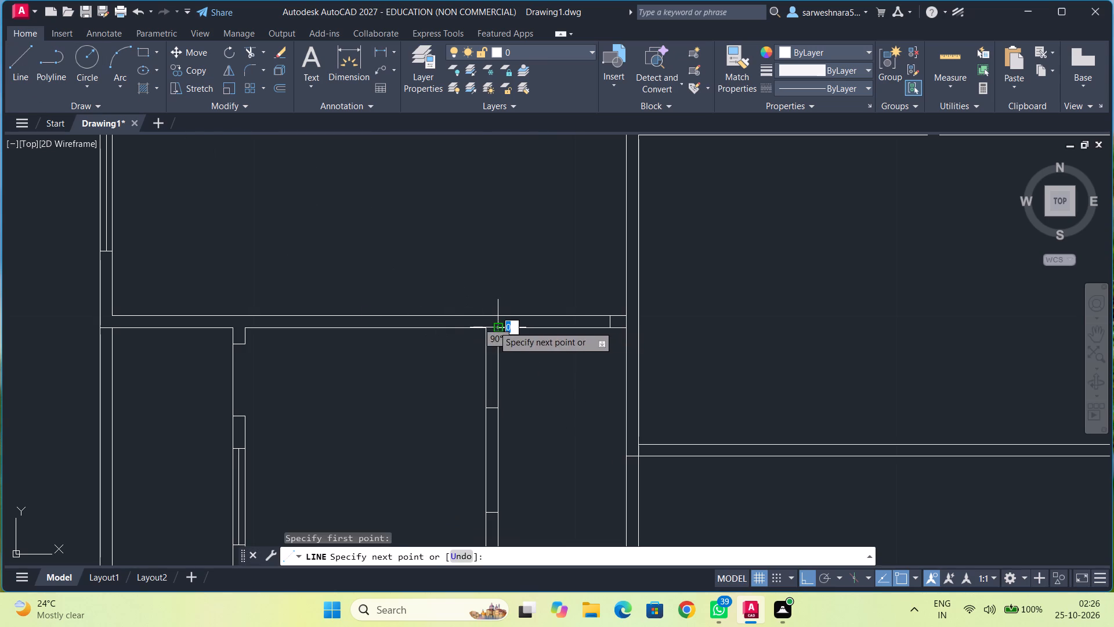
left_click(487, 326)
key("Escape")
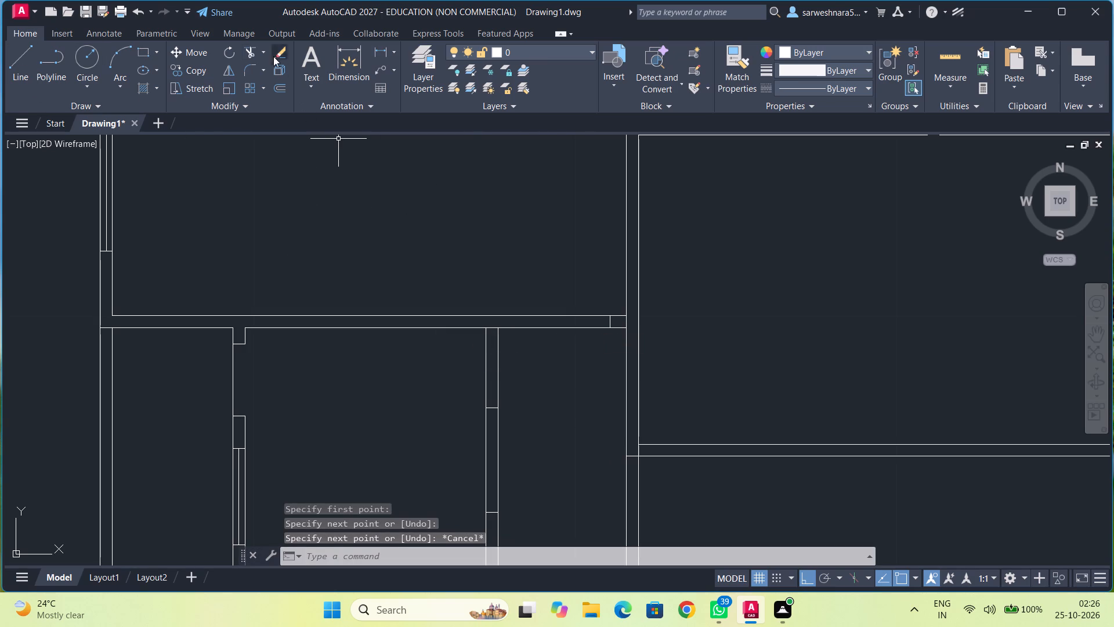
Draw a 0.375 line up across the horizontal wall from the right room's inner upper left corner.
left_click_drag(251, 52, 261, 61)
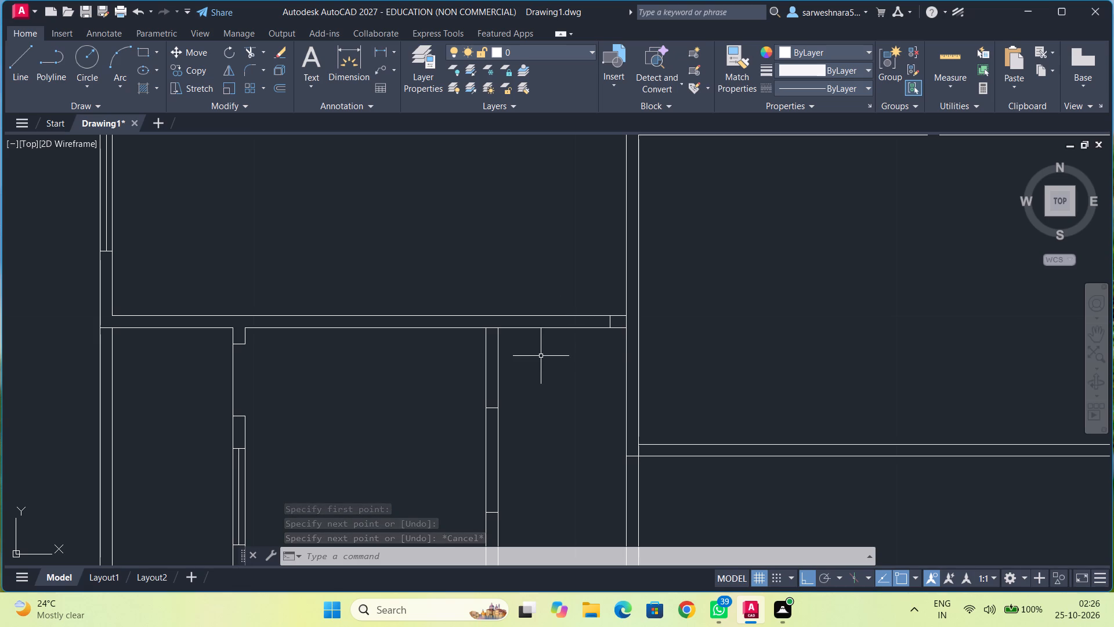
left_click(14, 53)
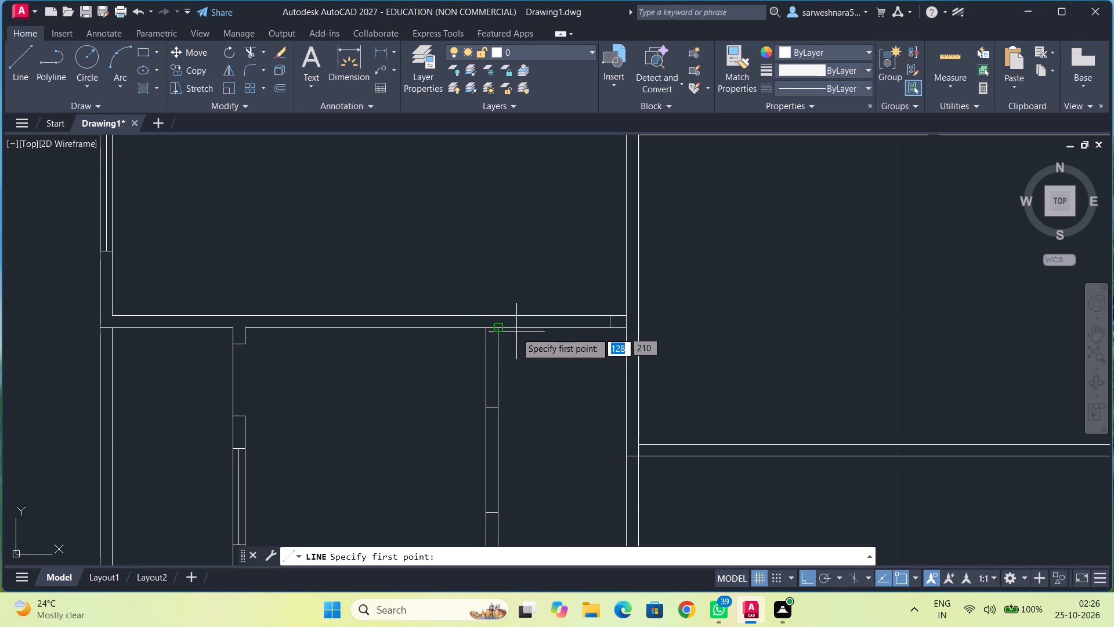
left_click(498, 330)
type("0.375")
key("Return")
key("Escape")
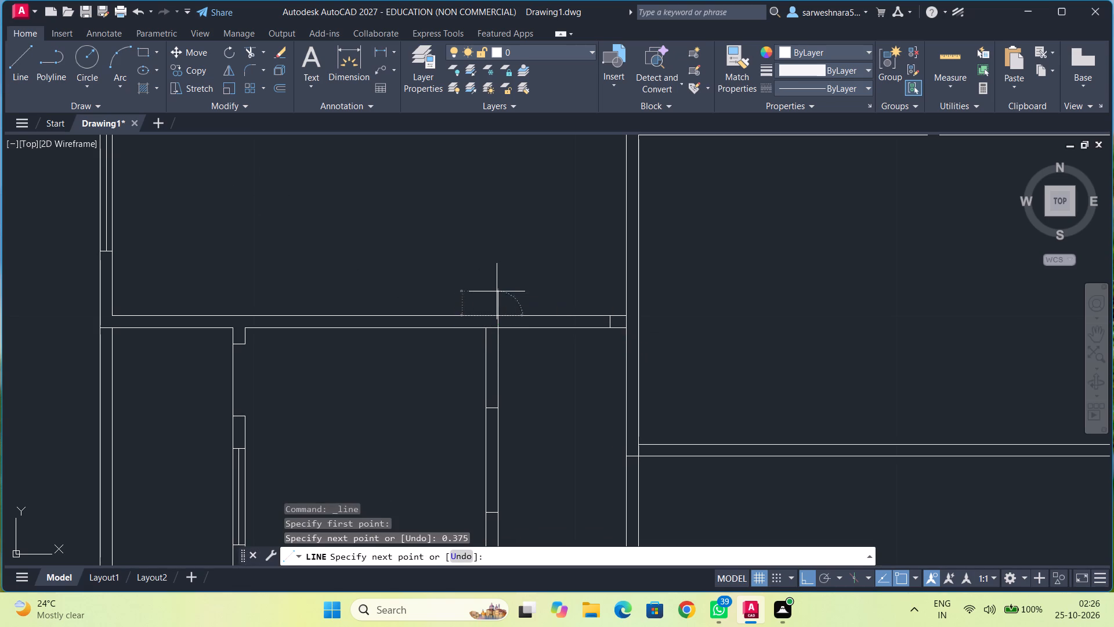
Trim the upper line of the horizontal wall across the door opening, plus the leftover junction segments at both ends of the opening.
left_click(247, 52)
left_click(540, 316)
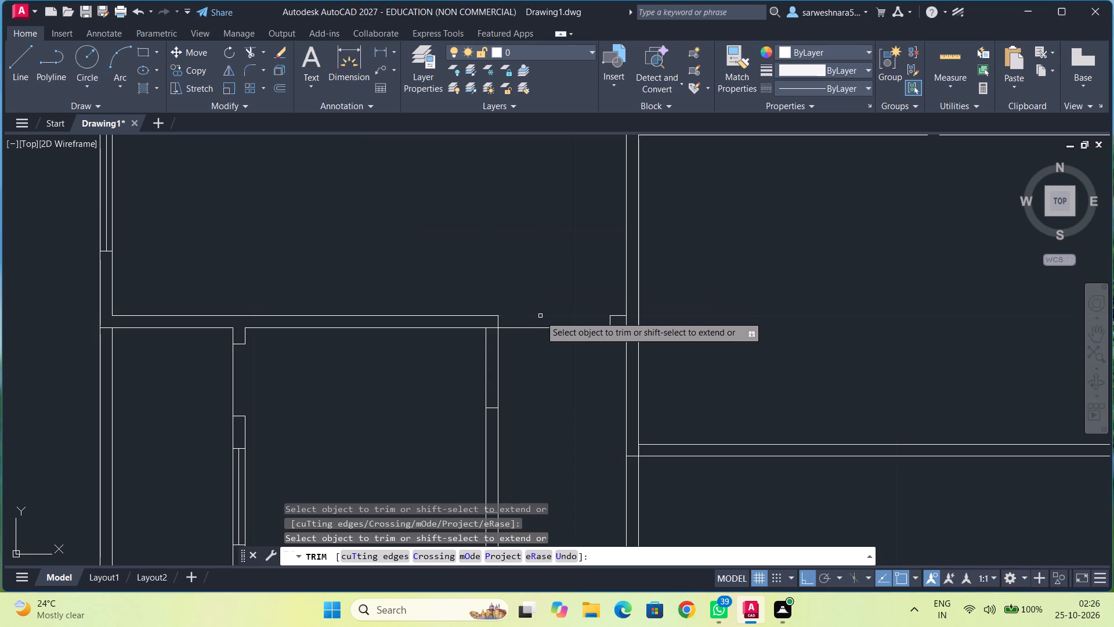
left_click(625, 322)
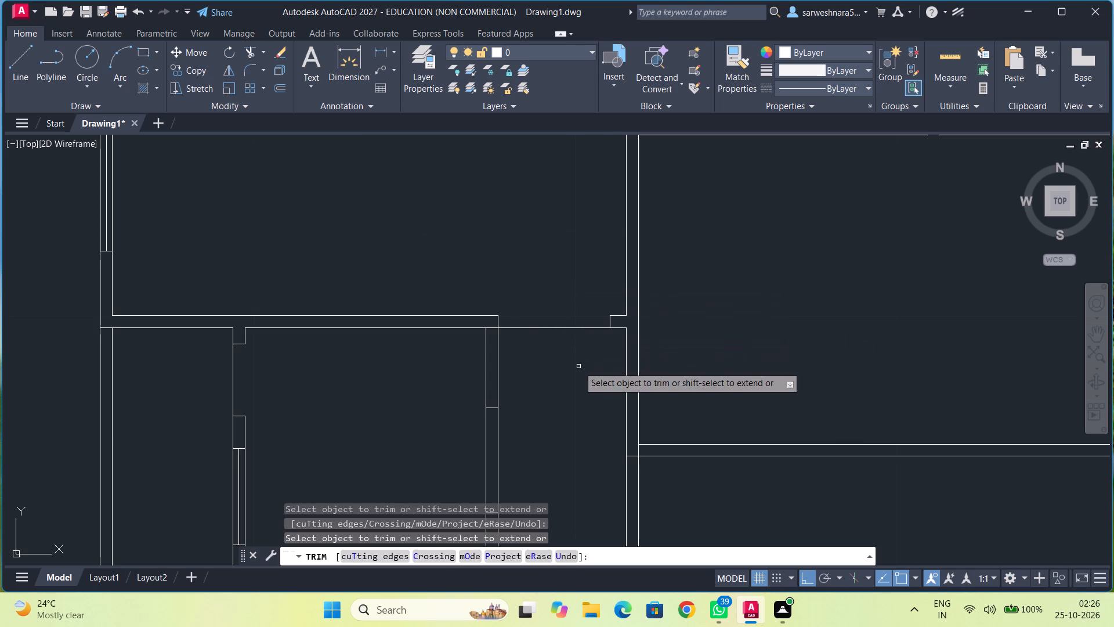
middle_click_drag(578, 366, 573, 349)
left_click(484, 310)
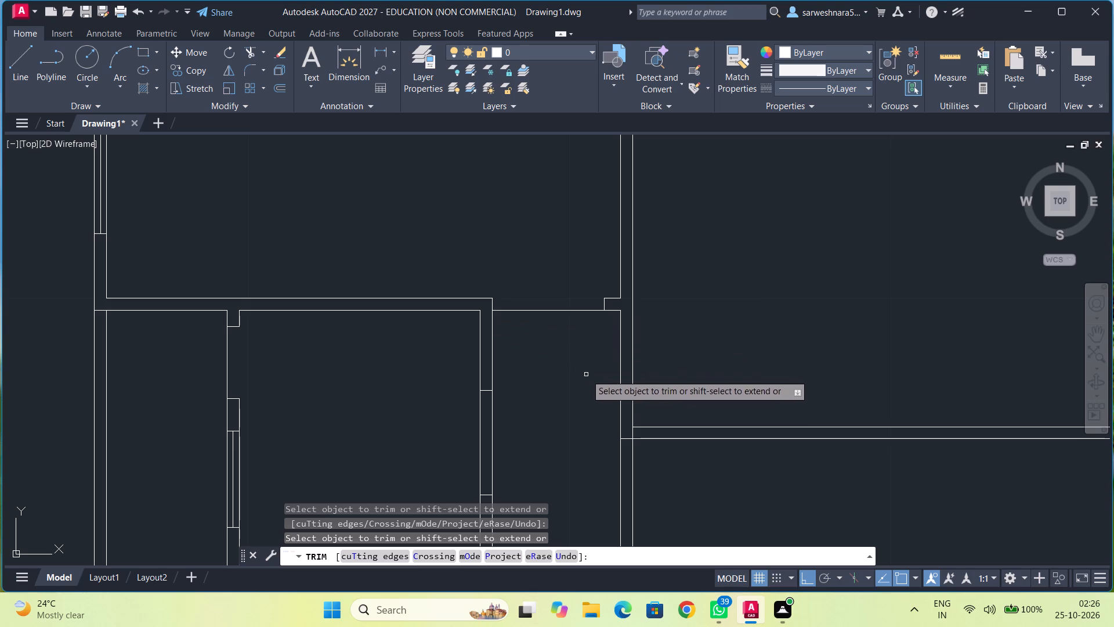
Trim the vertical wall's line between the two lines of the horizontal wall joining it from the right-hand room.
middle_click_drag(590, 384, 573, 359)
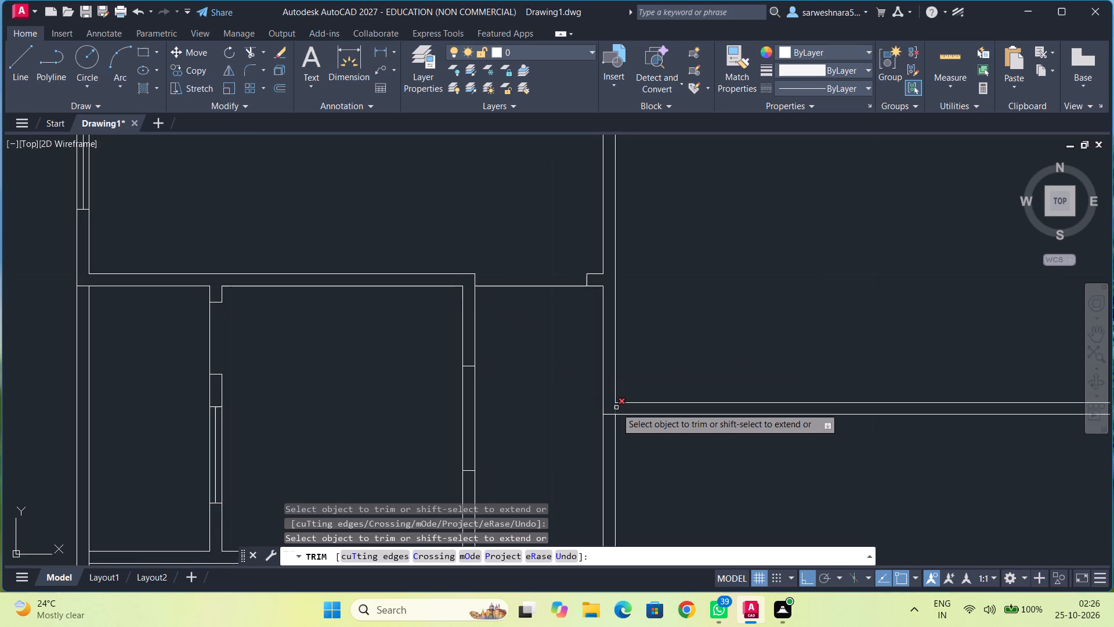
left_click(616, 408)
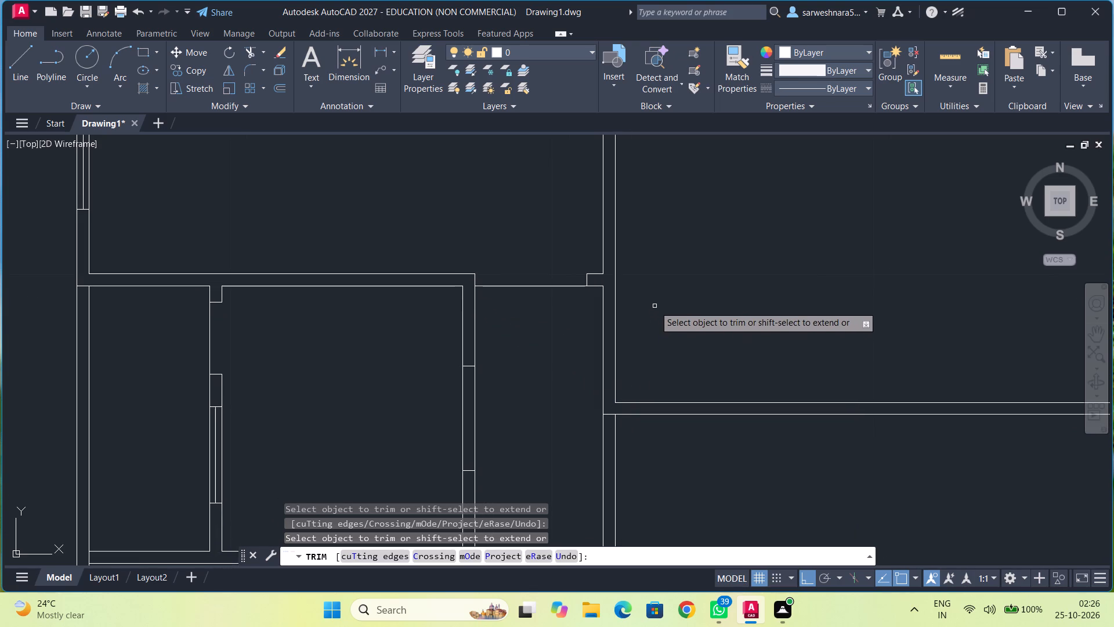
middle_click_drag(654, 303, 648, 394)
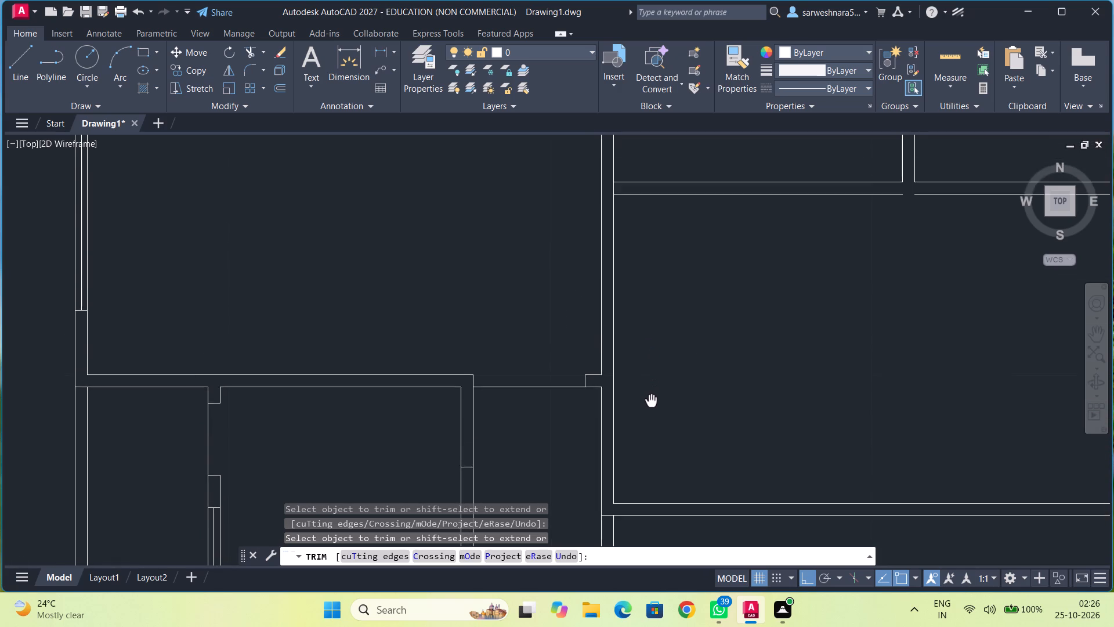
middle_click_drag(648, 394, 641, 327)
middle_click_drag(667, 356, 635, 337)
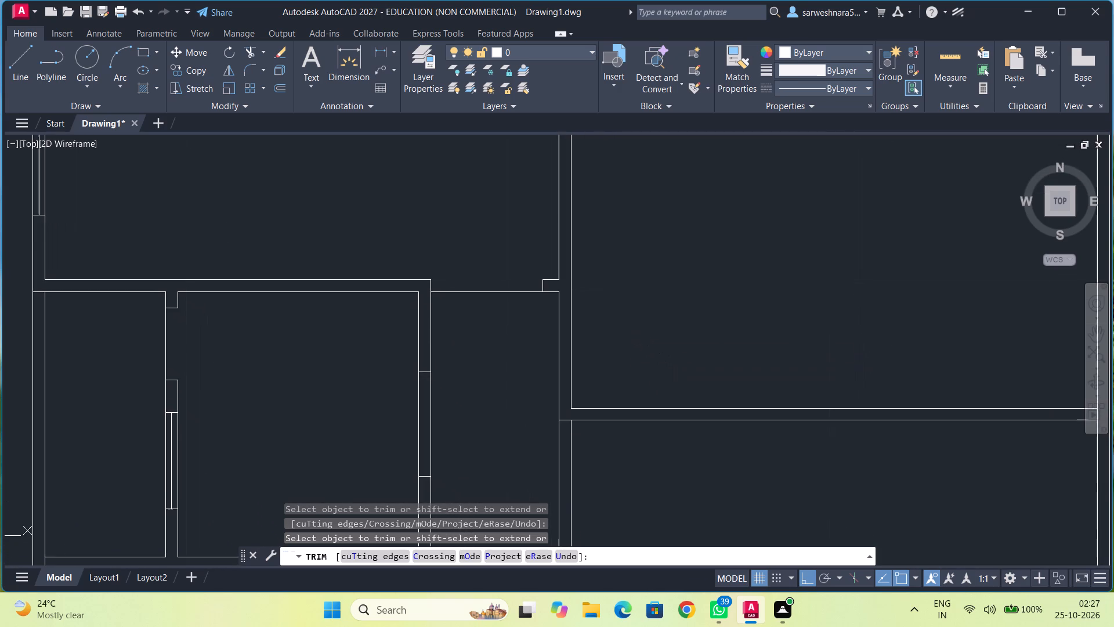
scroll(637, 448, "down", 1)
middle_click_drag(634, 451, 631, 374)
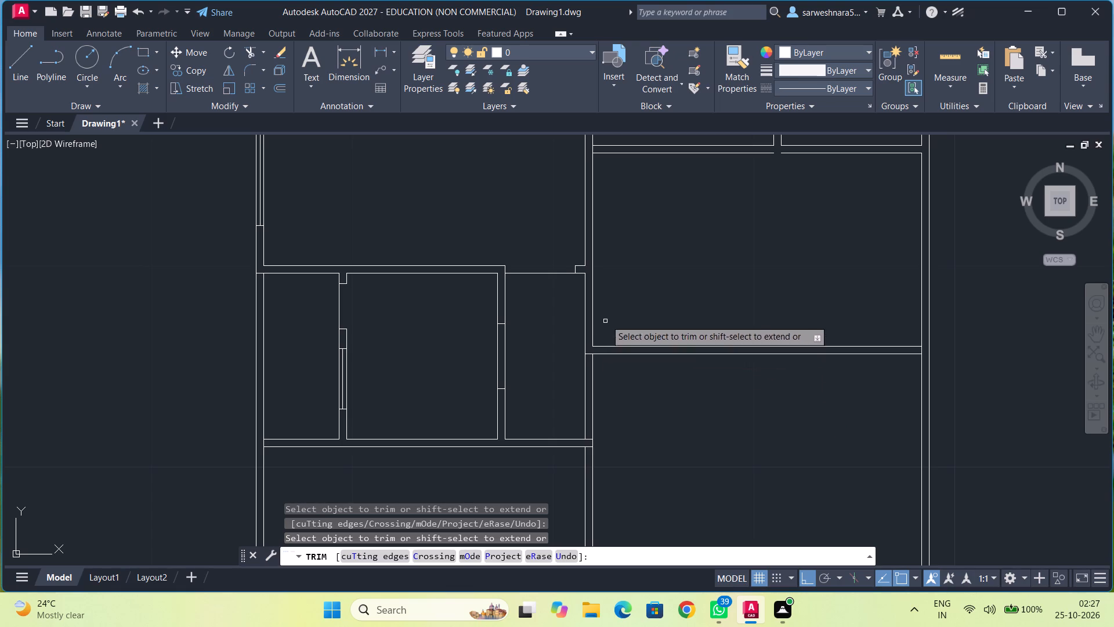
middle_click_drag(625, 290, 591, 473)
key("Escape")
Trim the wall lines crossing the junctions around the two small upper rooms, at the top wall and the lower left corner.
middle_click_drag(605, 301, 584, 321)
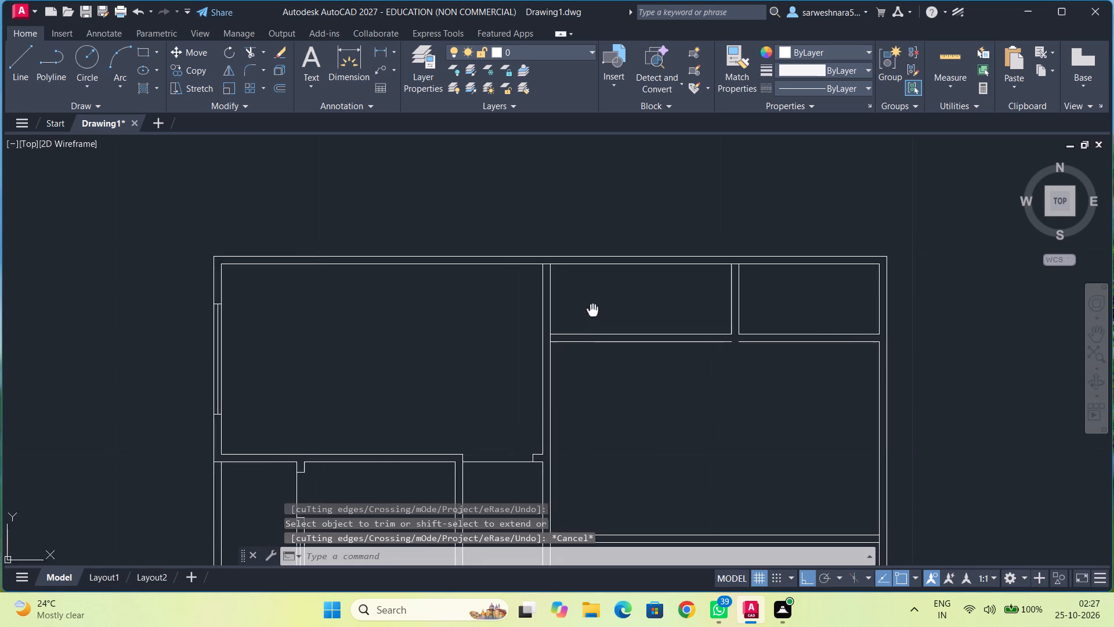
middle_click_drag(584, 321, 572, 340)
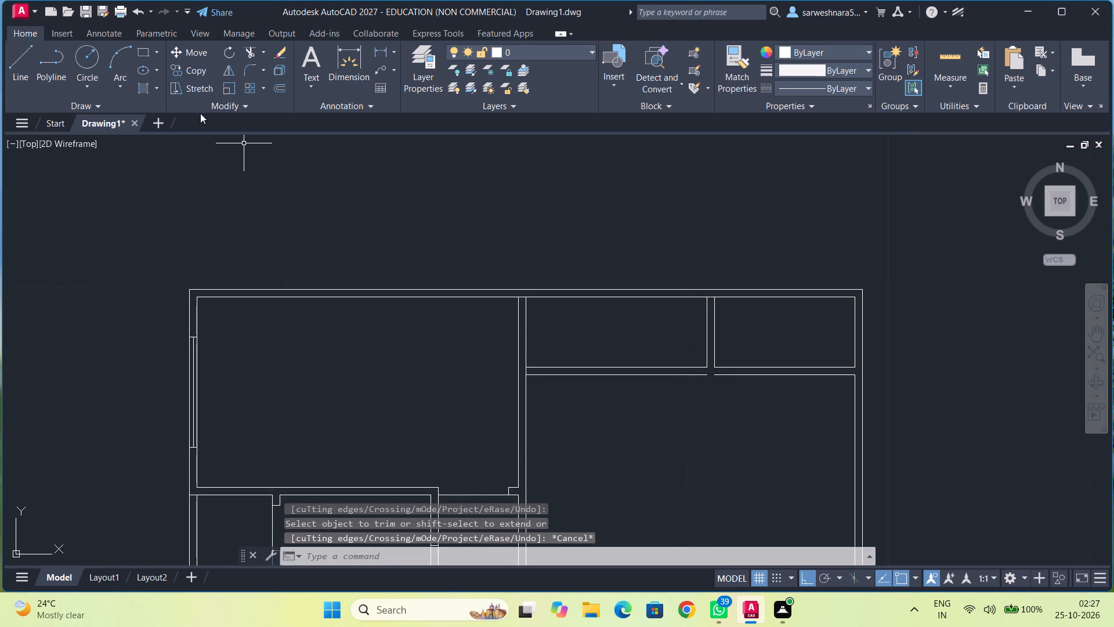
left_click_drag(249, 51, 248, 62)
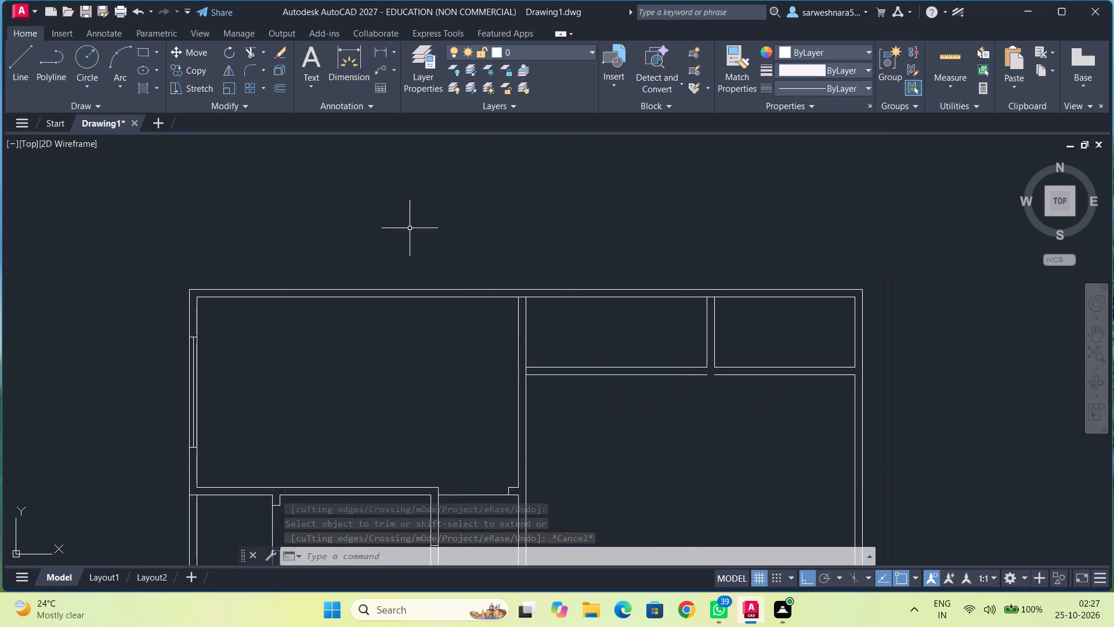
left_click(246, 53)
scroll(576, 320, "up", 1)
left_click(493, 283)
middle_click_drag(682, 331, 617, 351)
left_click(726, 303)
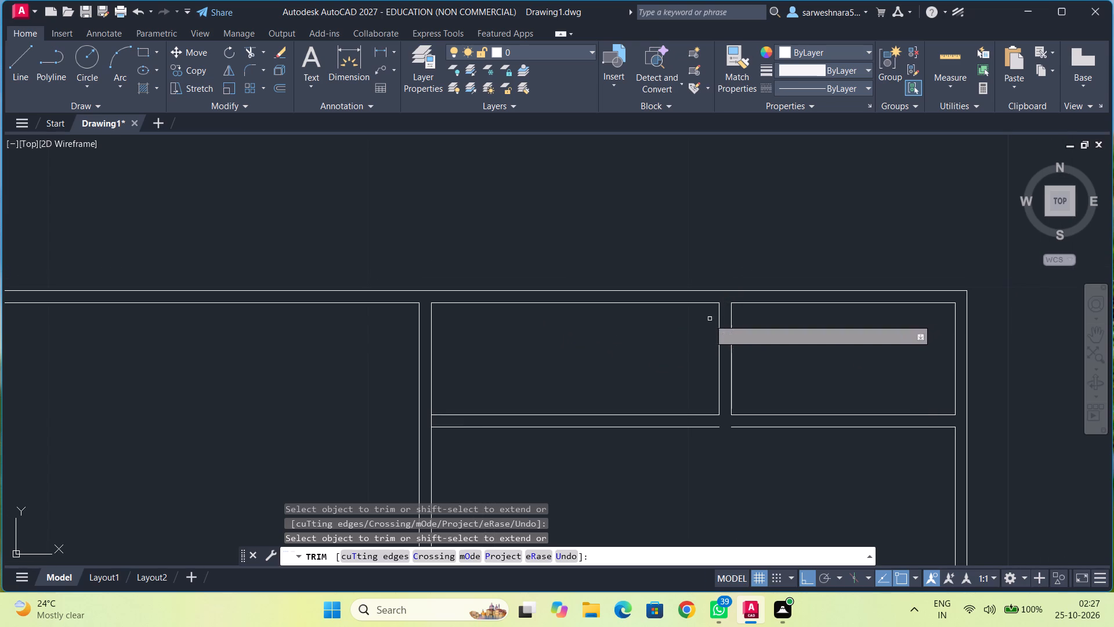
left_click(432, 423)
key("Escape")
Draw a short line closing the gap in the horizontal wall's lower line beneath the partition between the small rooms.
left_click(12, 77)
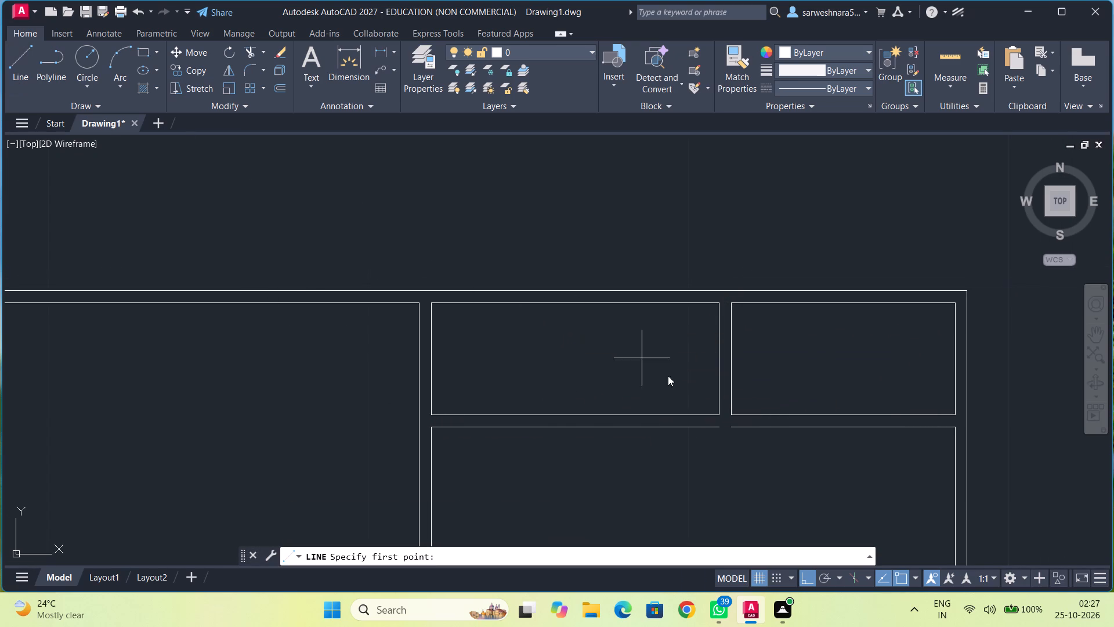
left_click(717, 427)
left_click(731, 427)
key("Escape")
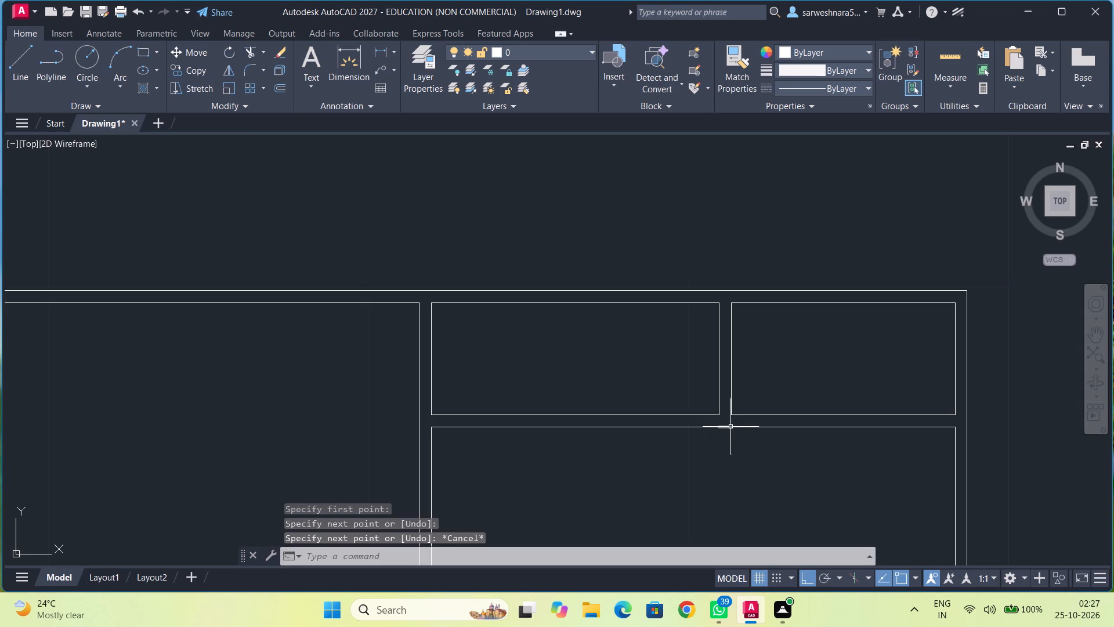
Draw a line from the left small room's inner upper right corner, 0.5 down and 0.375 right across the partition.
left_click(28, 67)
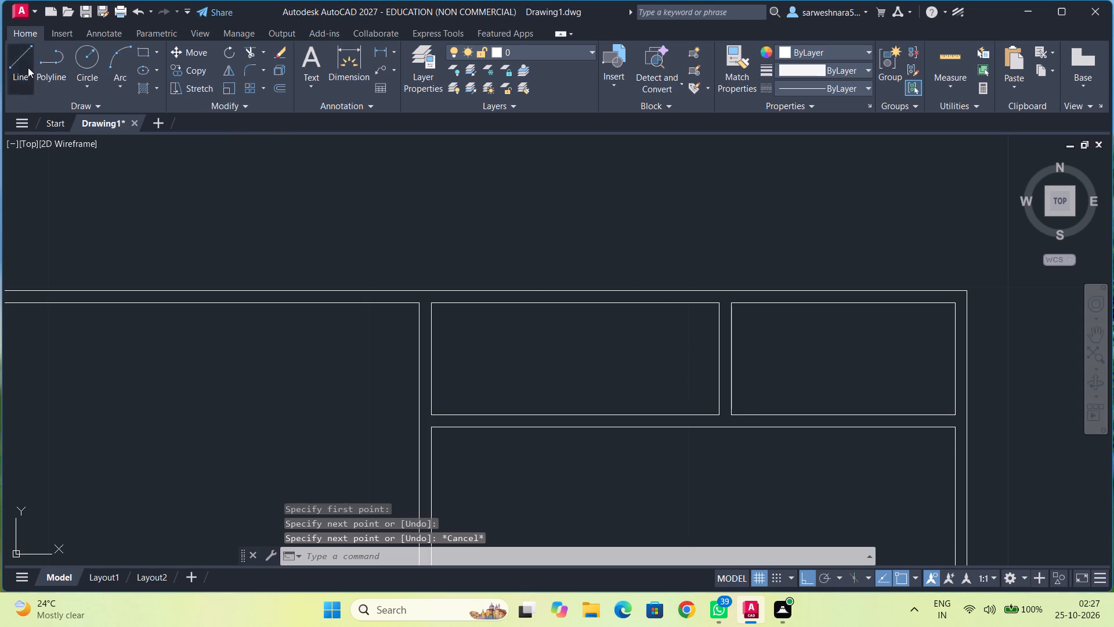
left_click(719, 305)
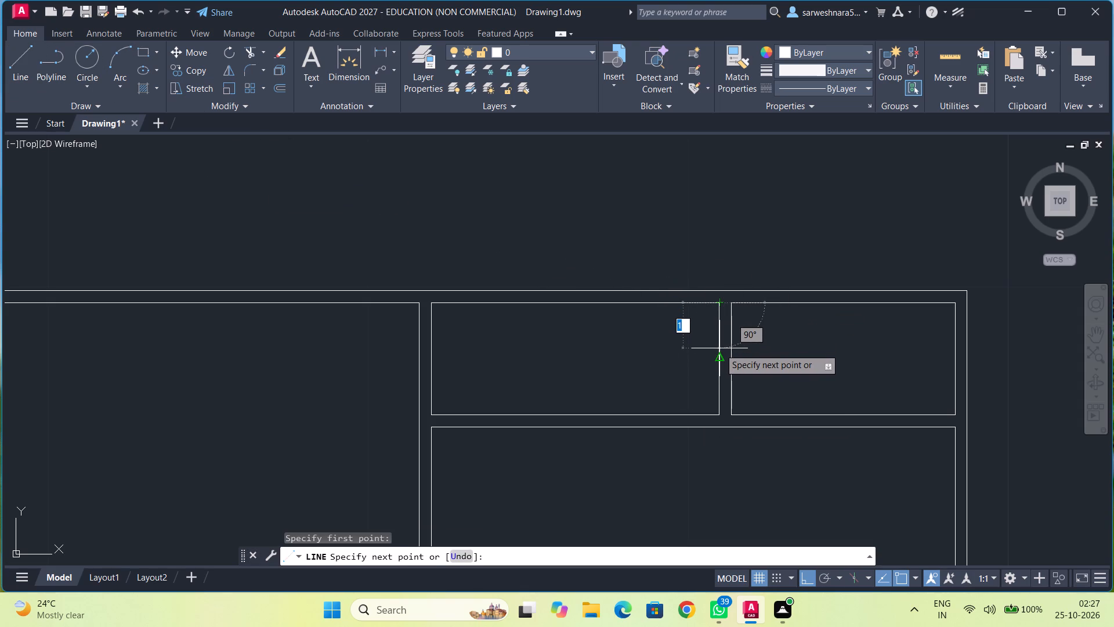
type("0.5")
key("Return")
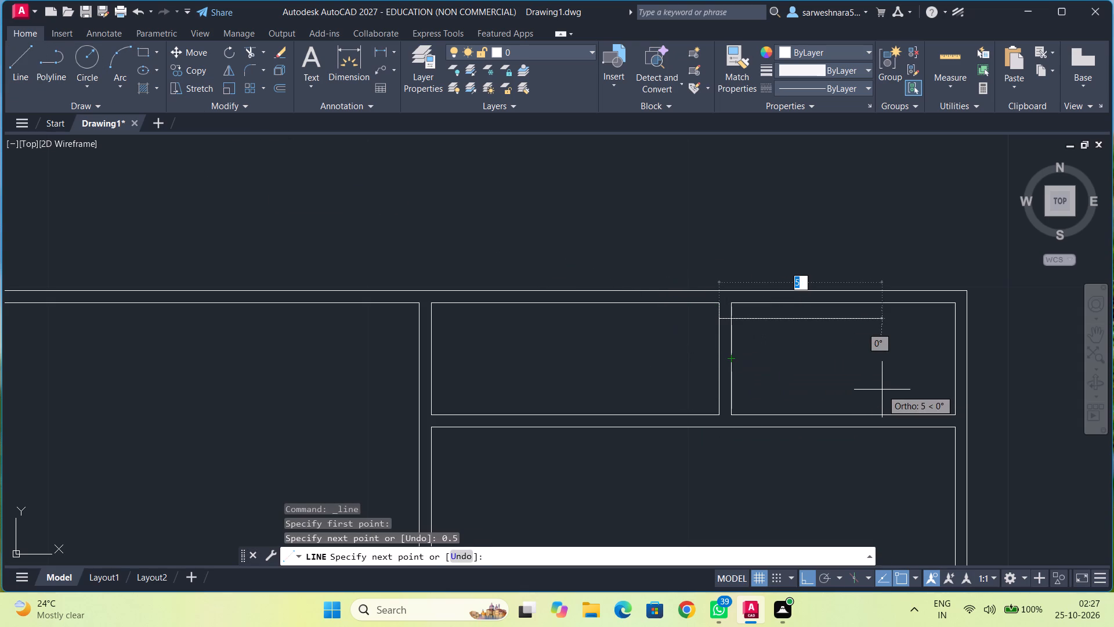
type("0.375")
key("Return")
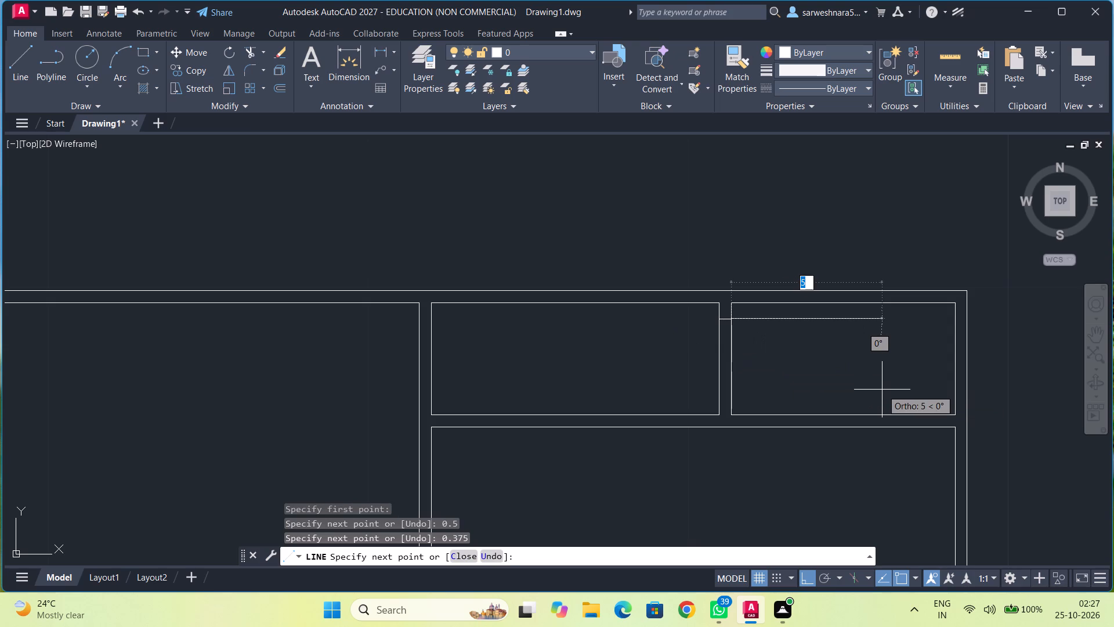
key("Escape")
Draw a line from the left small room's inner lower right corner, 1 up and 0.375 right across the partition.
left_click(19, 52)
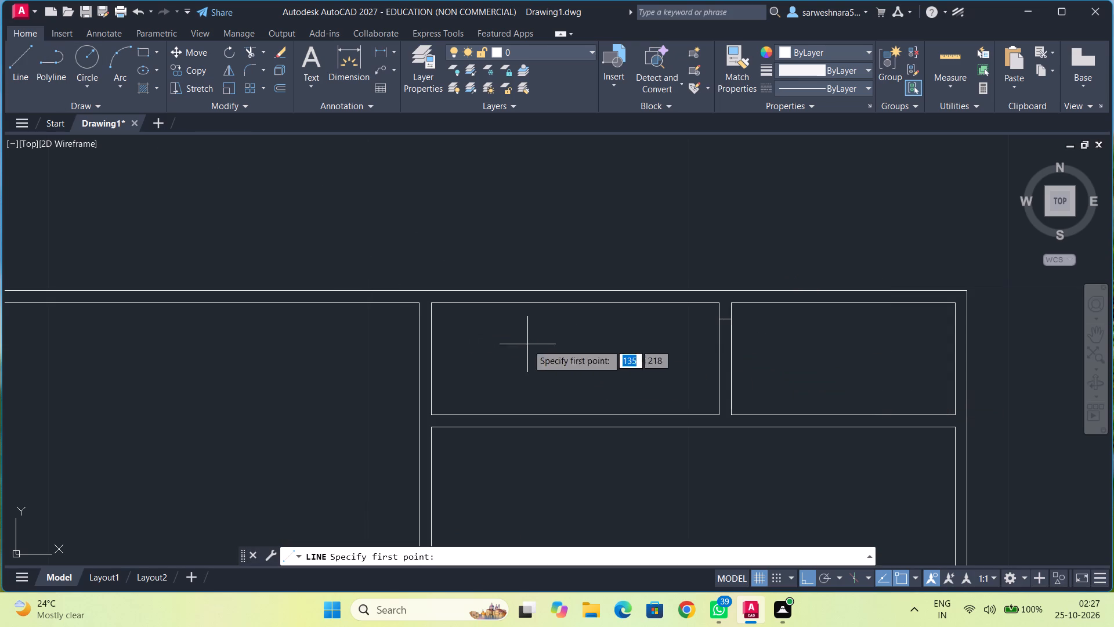
left_click(724, 413)
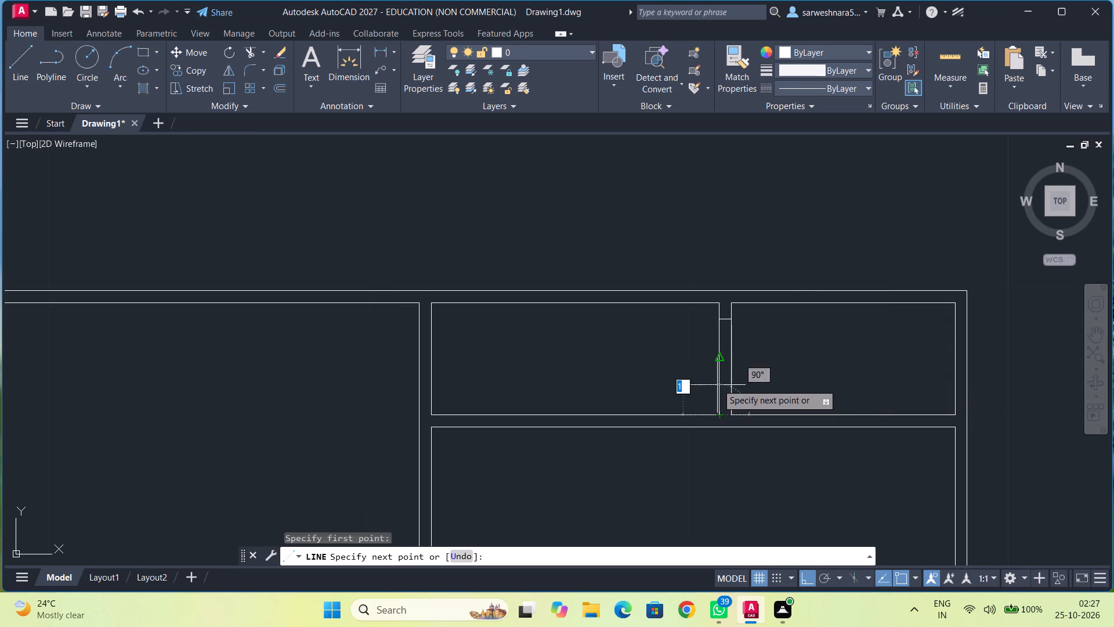
key("1")
key("Return")
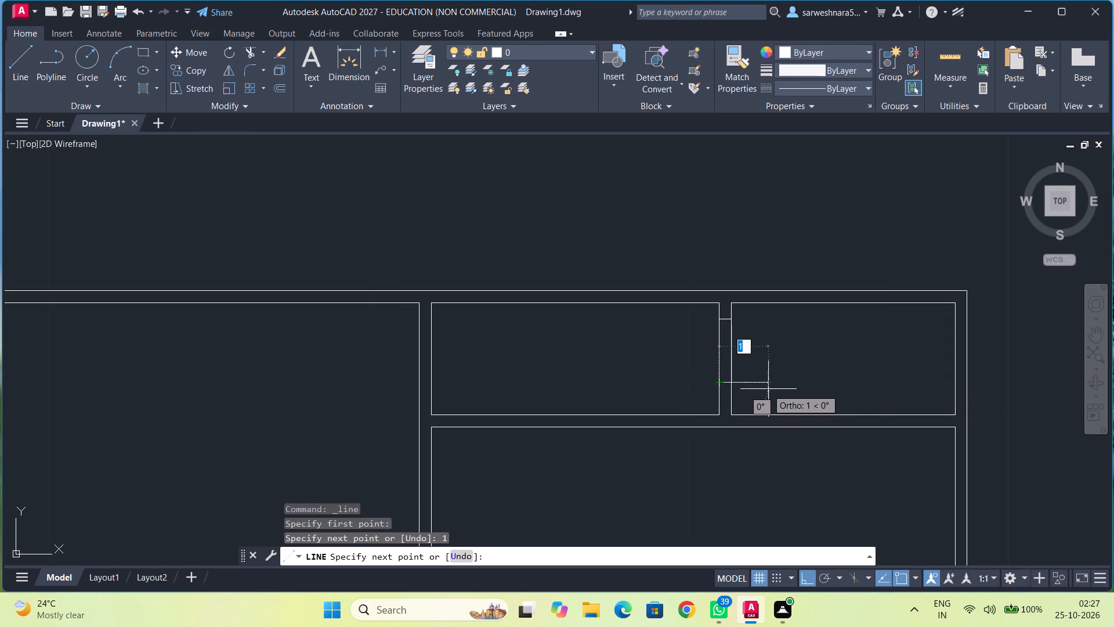
type("0.375")
key("Return")
key("Escape")
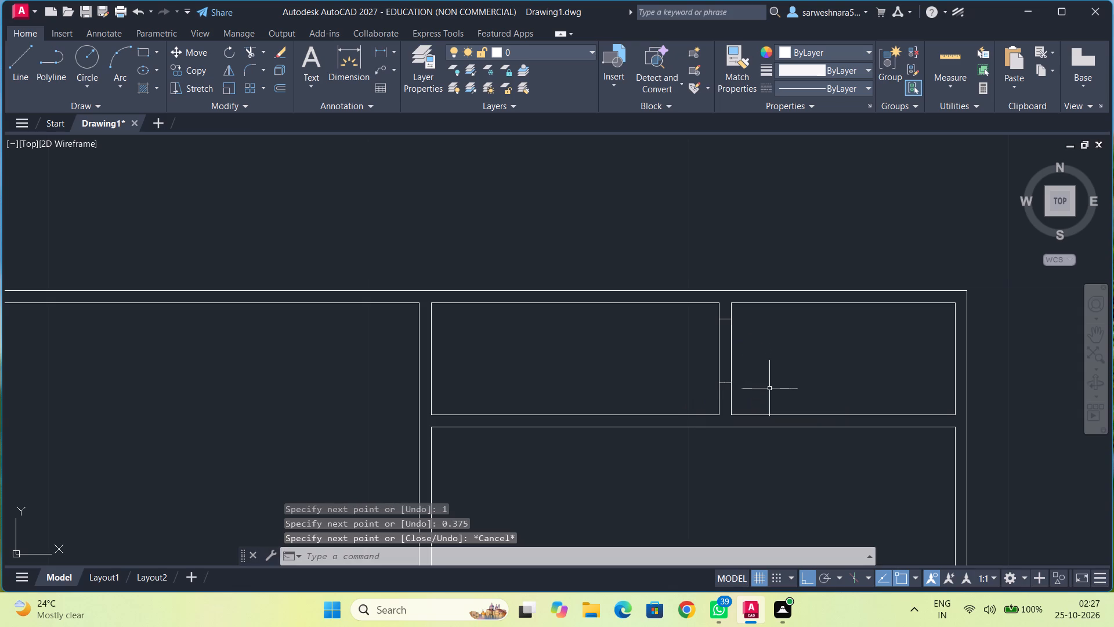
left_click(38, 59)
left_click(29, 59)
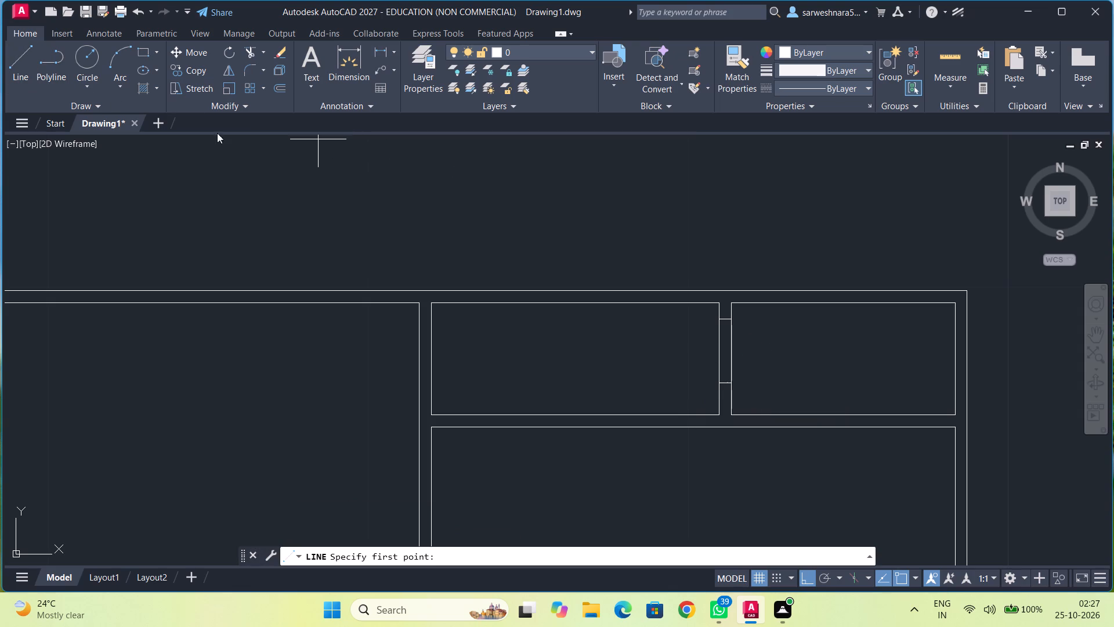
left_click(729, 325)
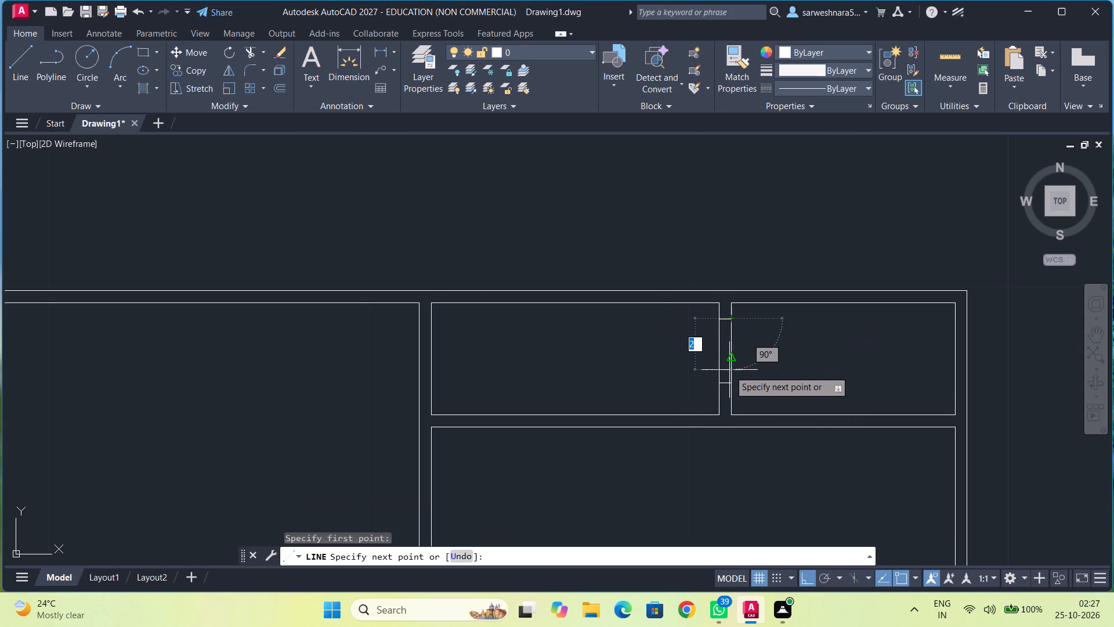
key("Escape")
Draw a vertical window line joining the midpoints of the two opening marks in the partition between the small rooms.
left_click(17, 60)
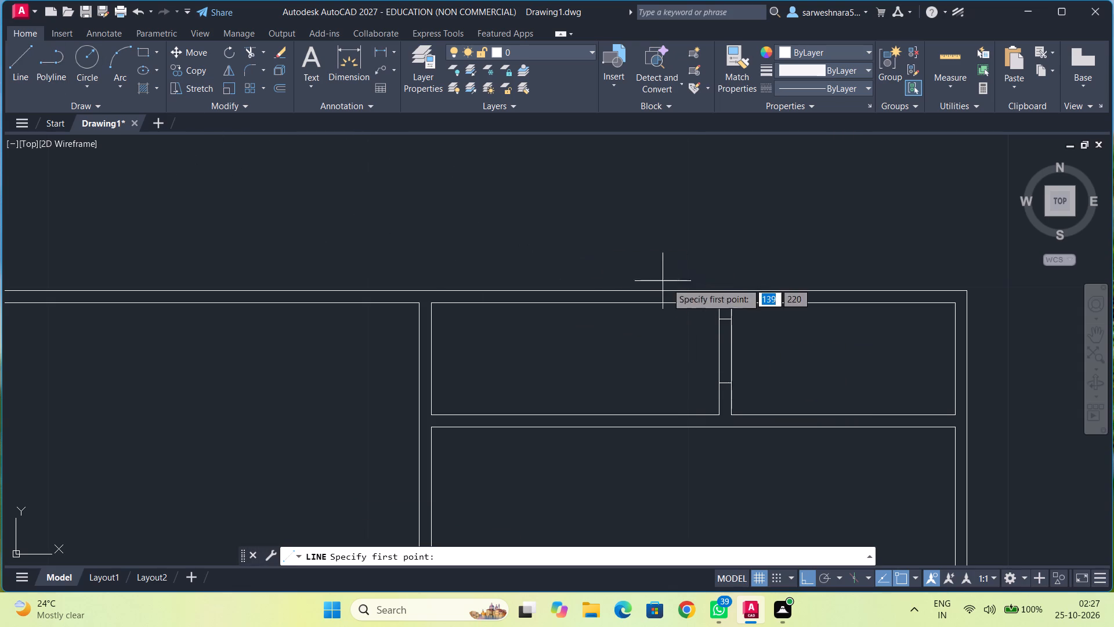
left_click(725, 320)
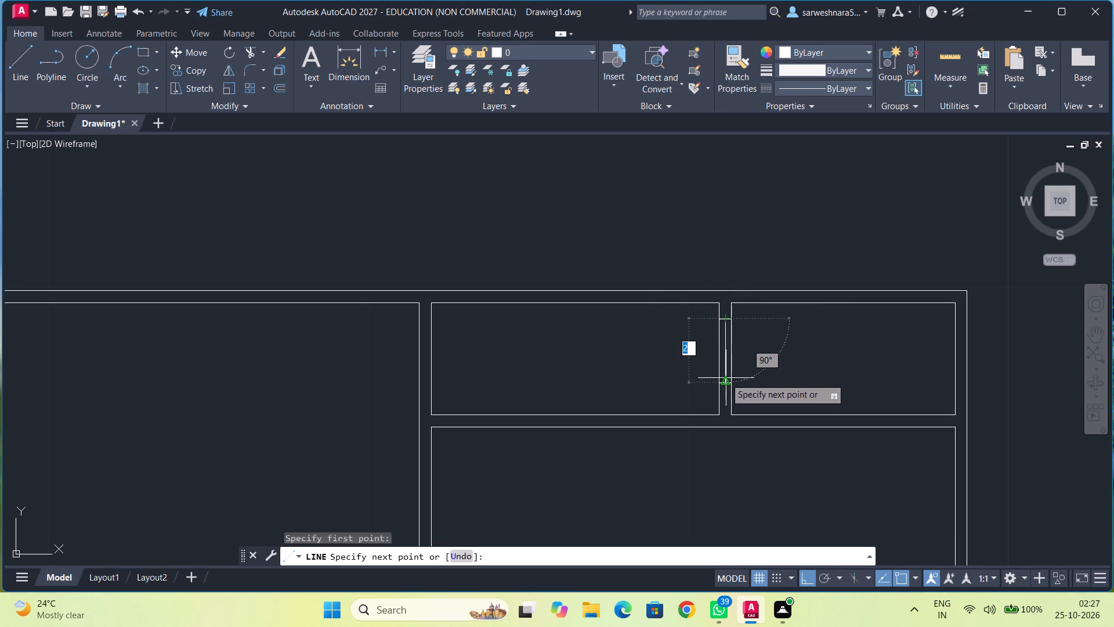
left_click(725, 383)
key("Escape")
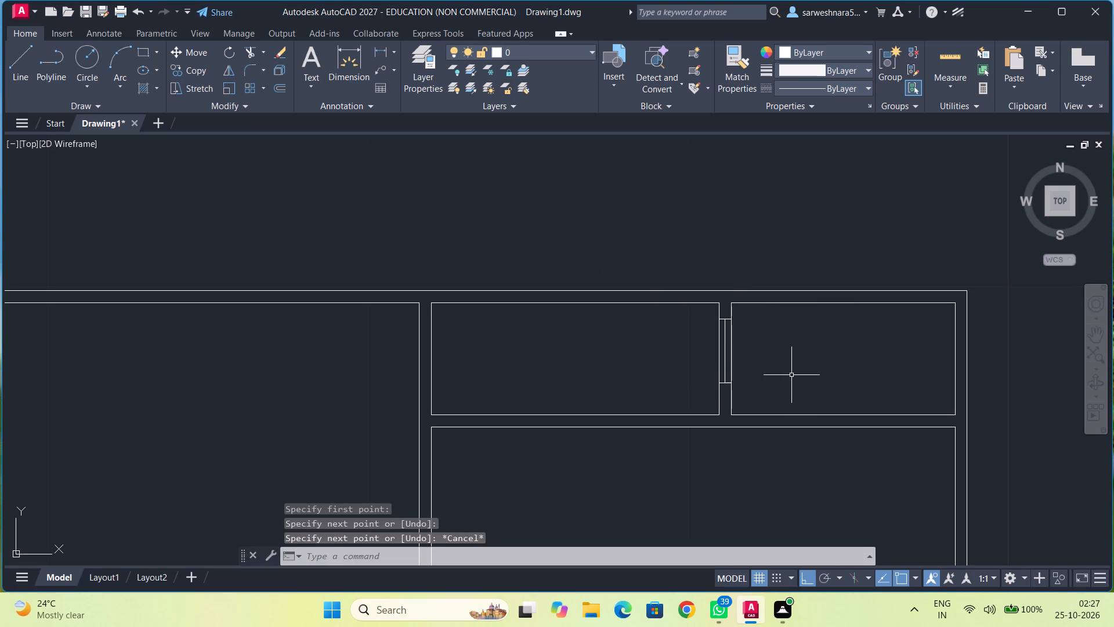
Draw a line from the left small room's inner lower left corner, 2 right and 0.375 down across the horizontal wall.
left_click(20, 70)
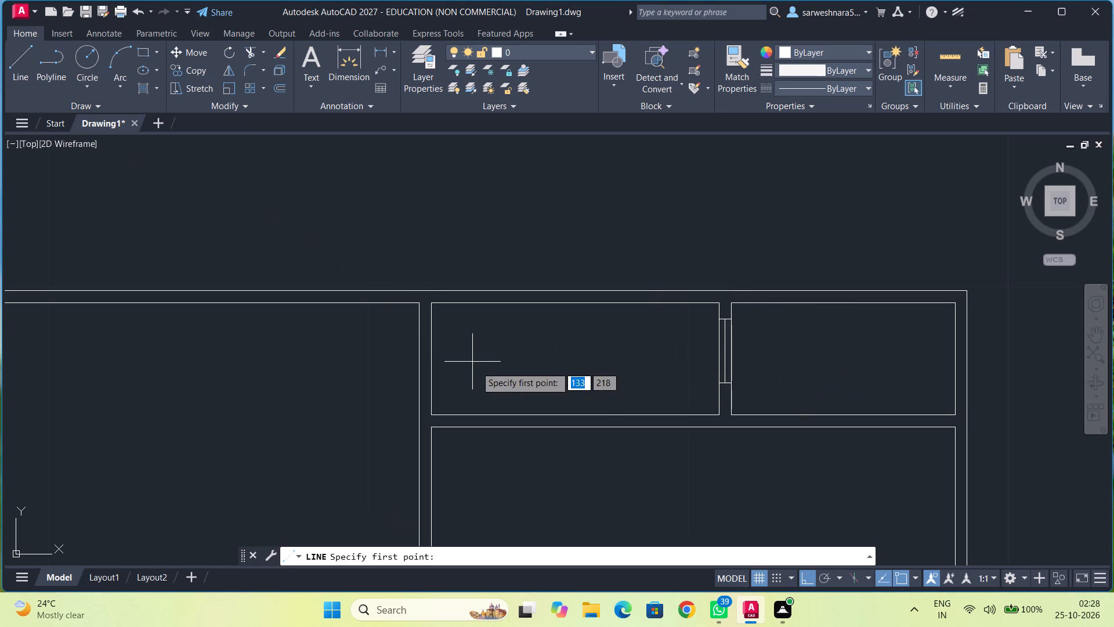
left_click(435, 413)
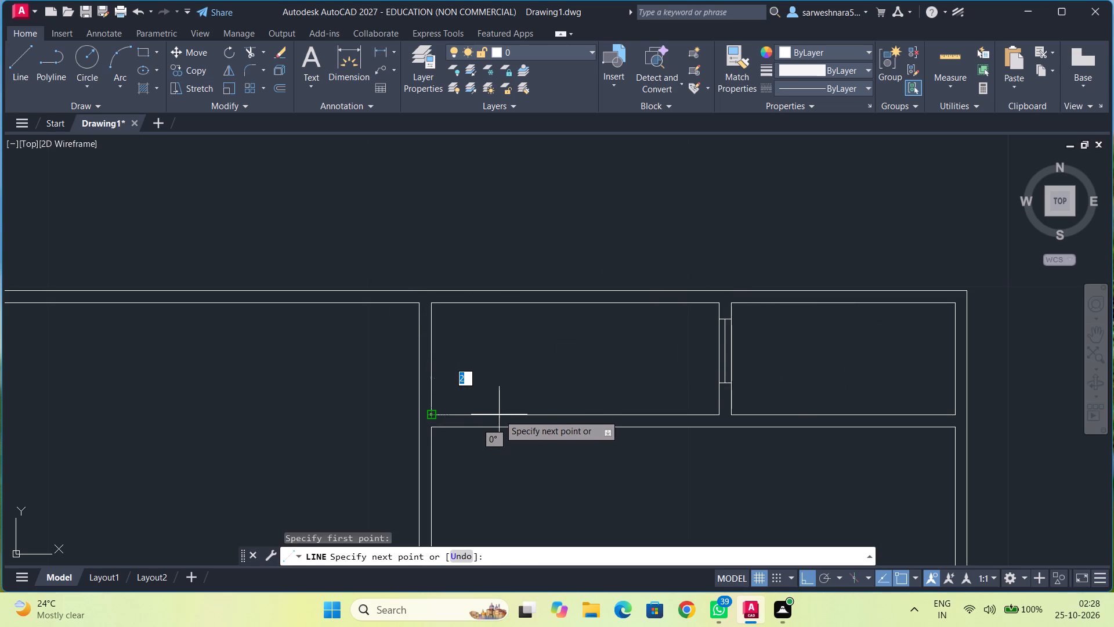
key("2")
key("Return")
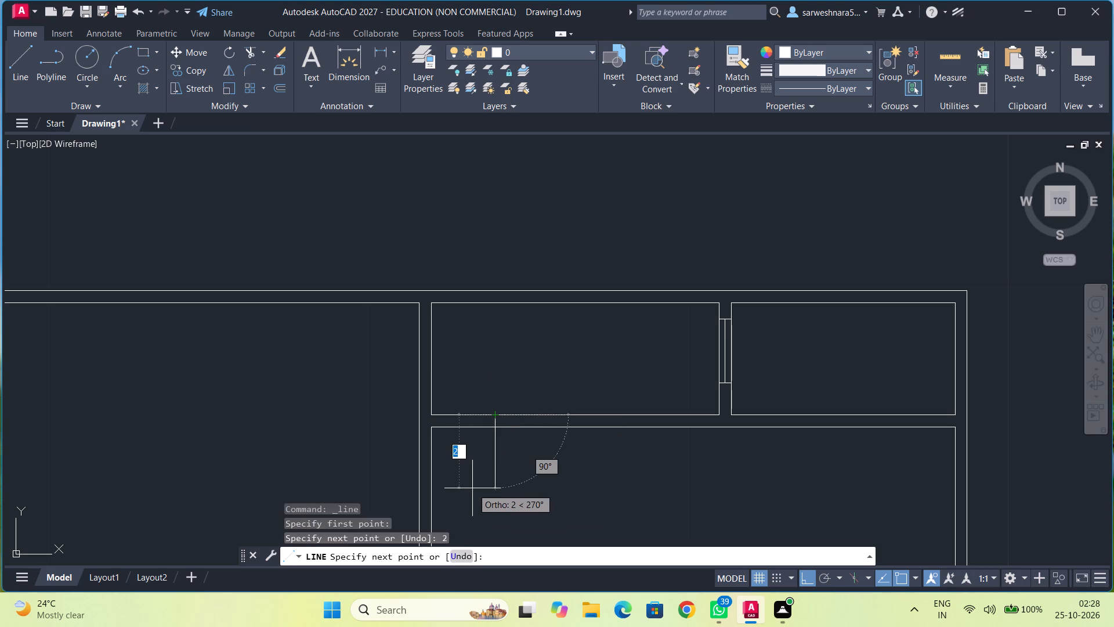
type("0.375")
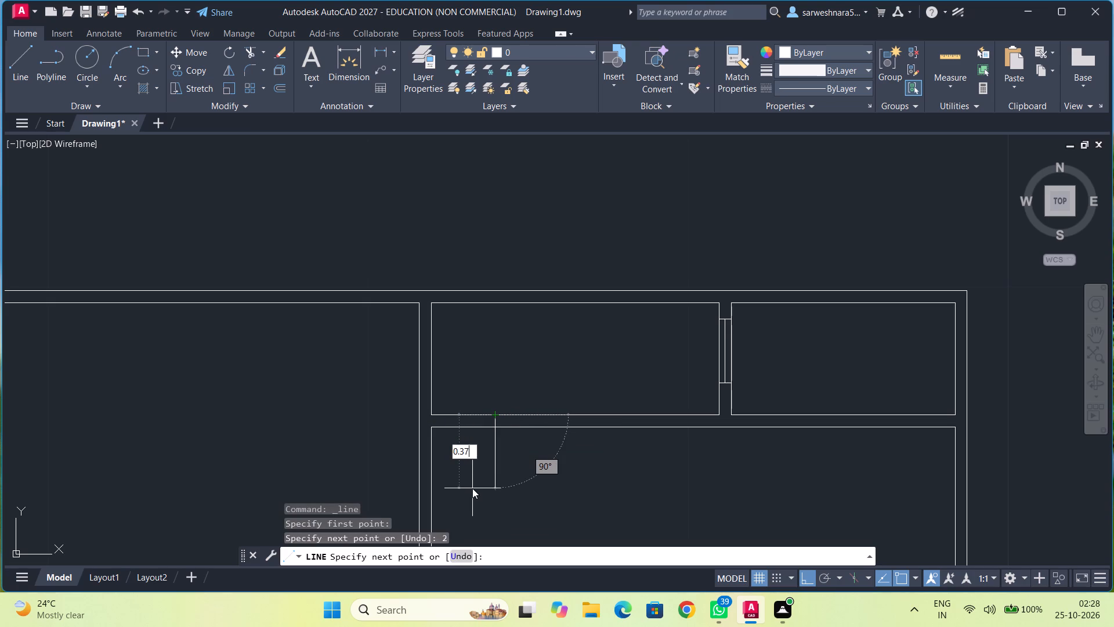
key("Return")
key("Escape")
Draw a line from the left small room's inner lower right corner, 1.5 left and 0.375 down across the horizontal wall.
left_click(24, 71)
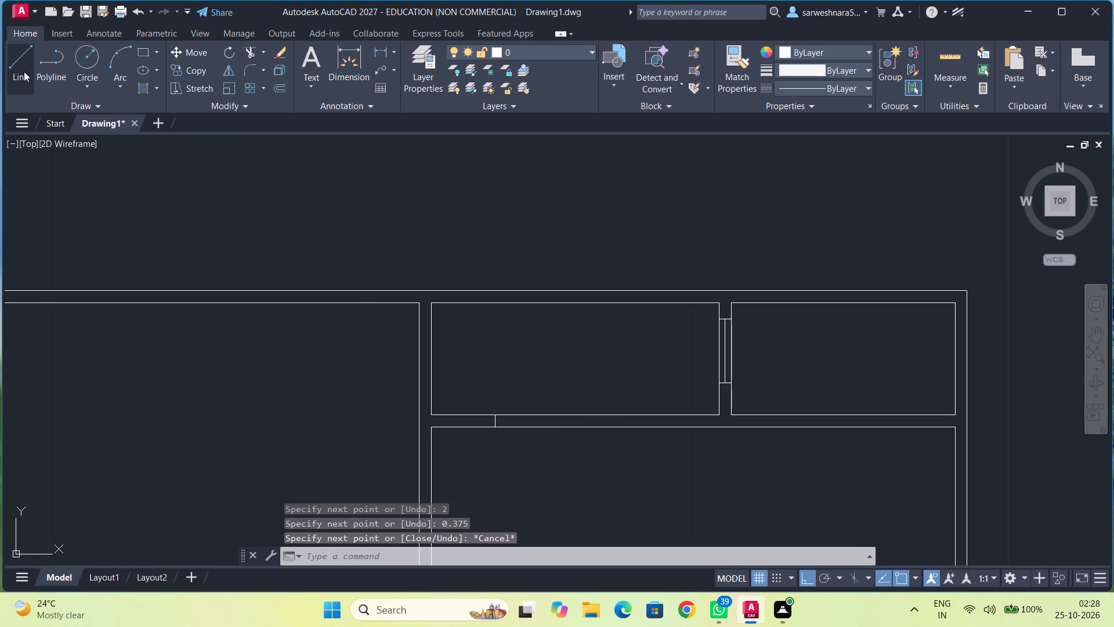
left_click(717, 414)
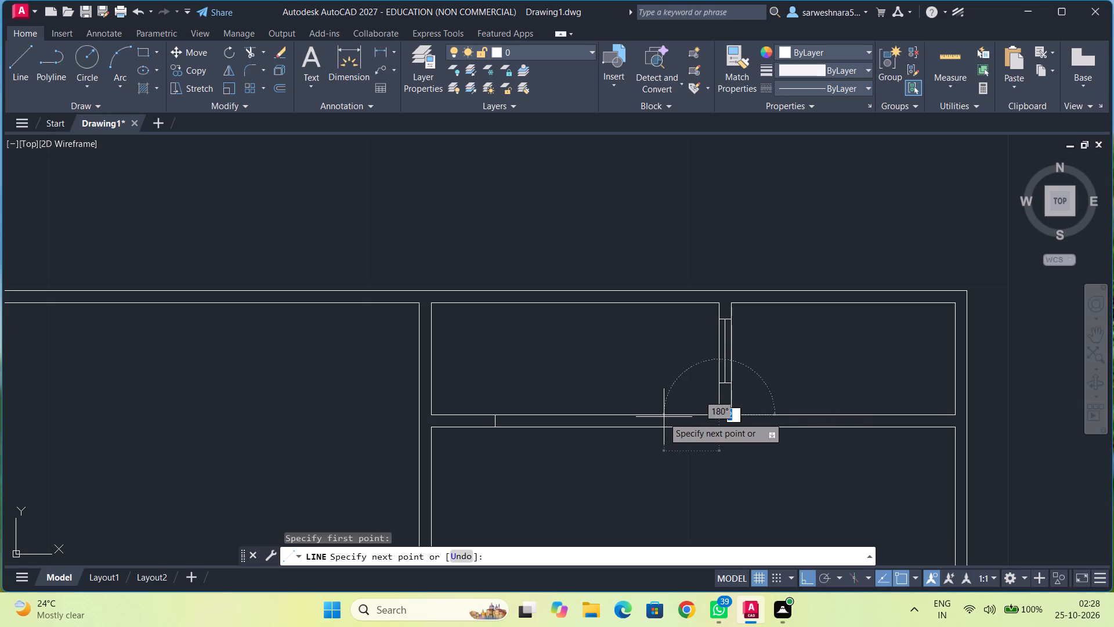
type("1.5")
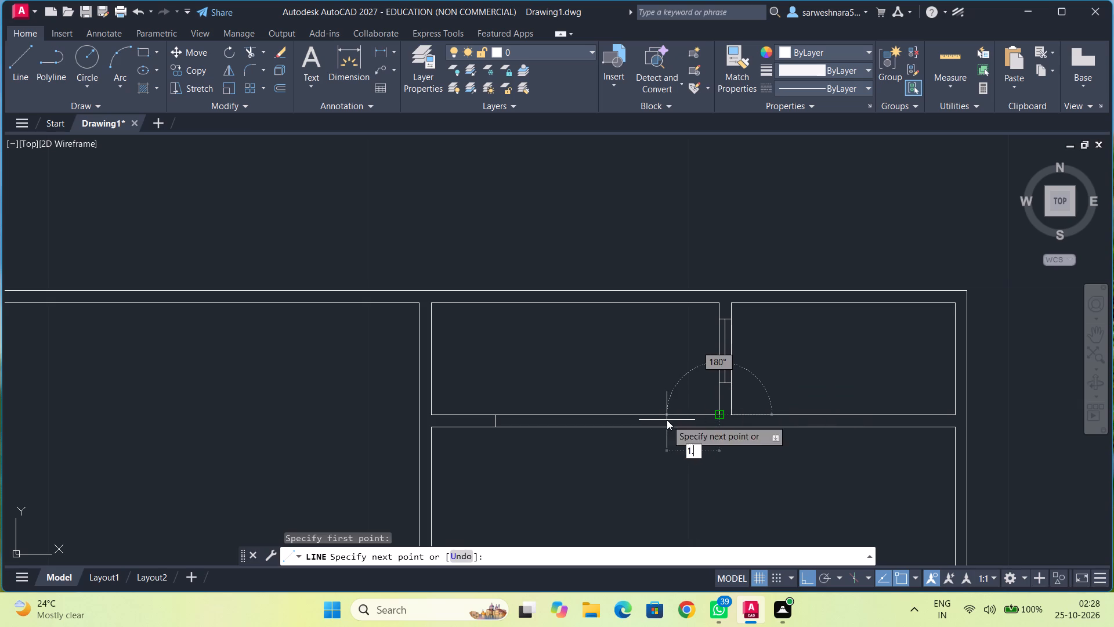
key("Return")
type("0.375")
key("Return")
key("Escape")
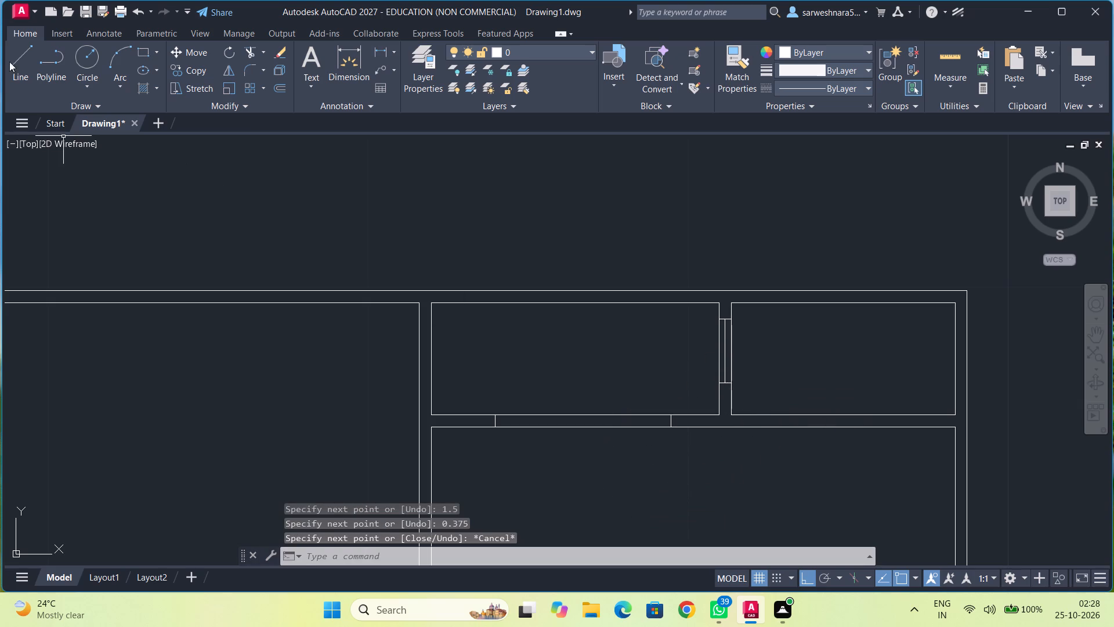
Draw a horizontal window line joining the midpoints of the two opening marks in the wall below the left small room.
left_click(24, 62)
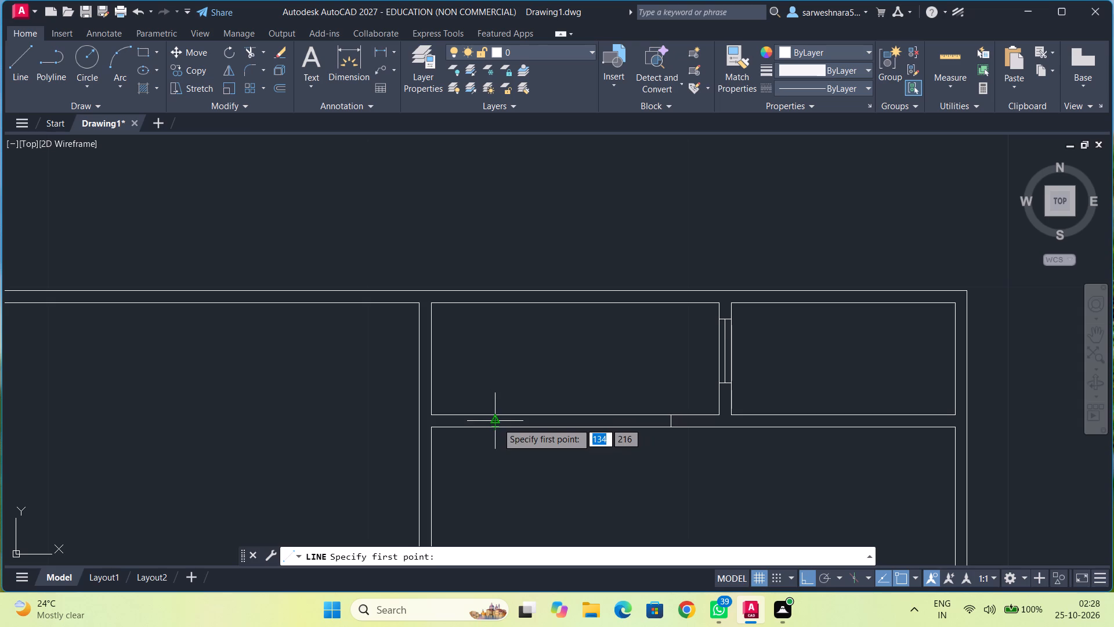
left_click(497, 423)
left_click(674, 420)
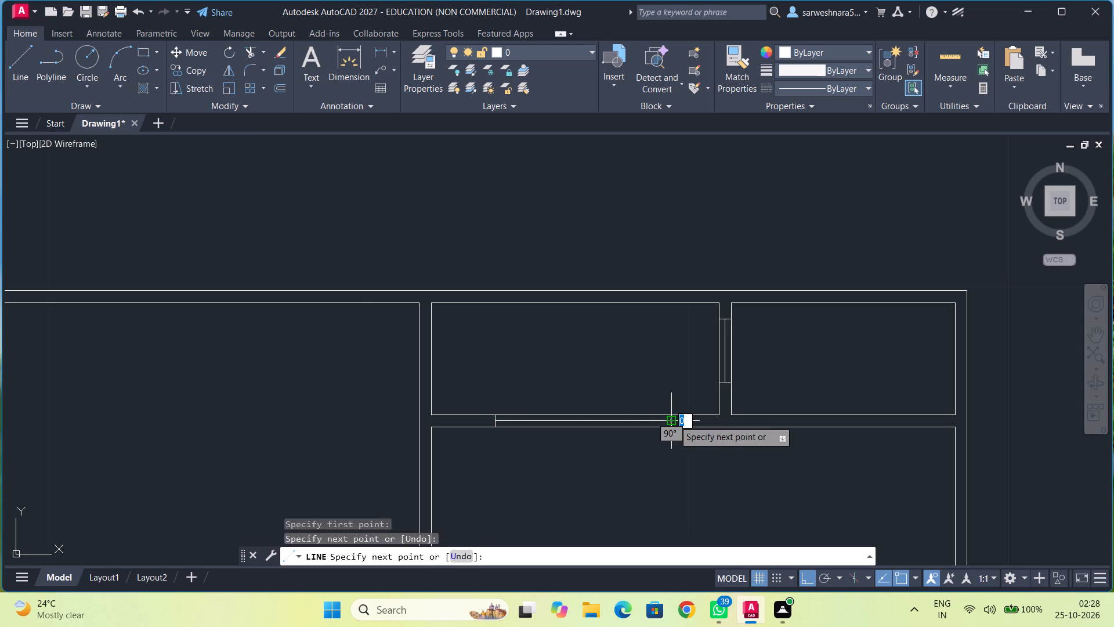
key("Escape")
Draw a line from the right small room's inner lower left corner to its bottom edge's midpoint, 1 right and 0.375 down across the wall.
middle_click_drag(697, 369, 591, 356)
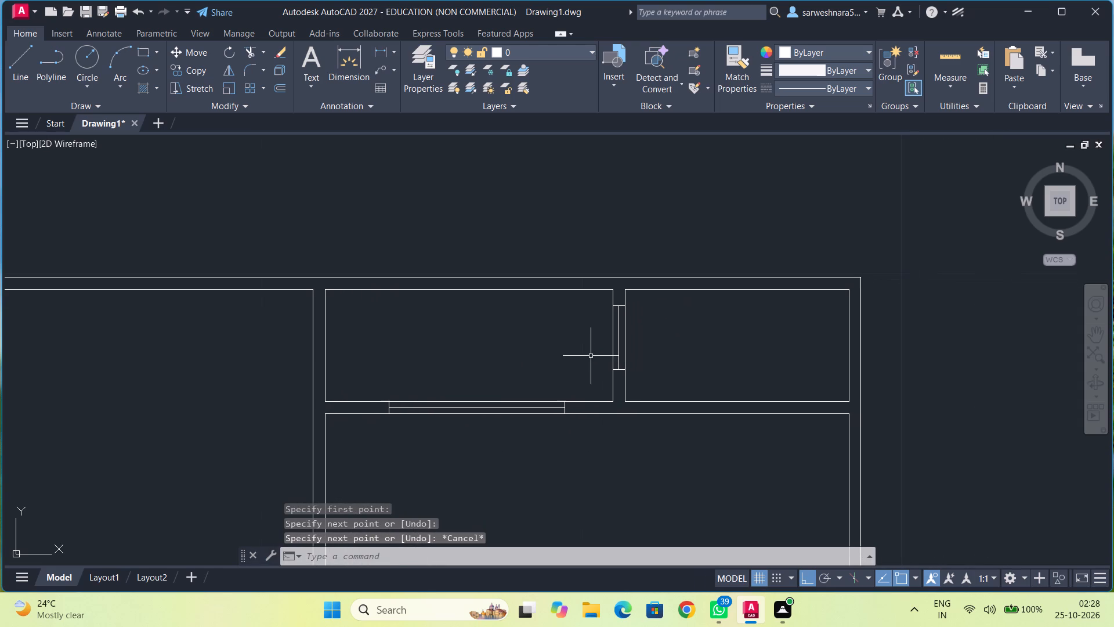
middle_click_drag(694, 360, 580, 349)
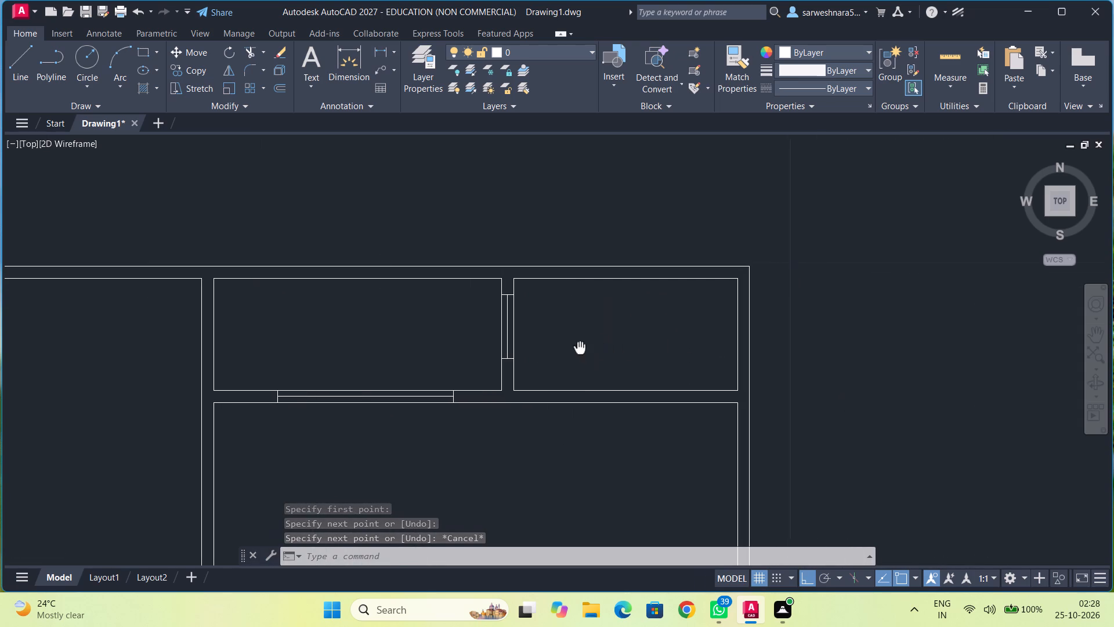
left_click(23, 66)
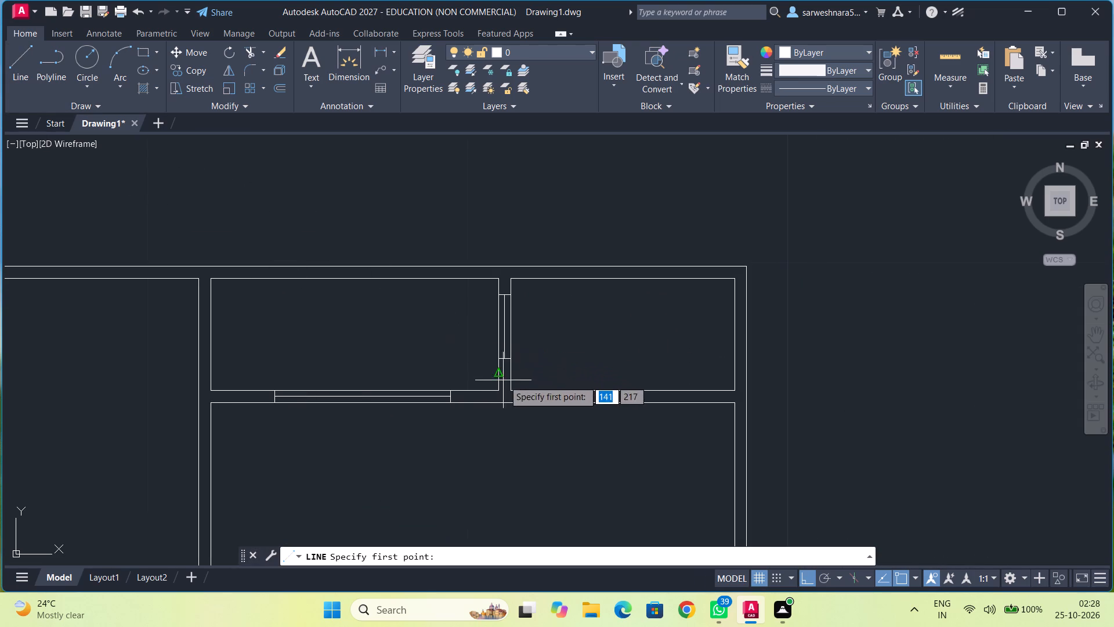
left_click(514, 387)
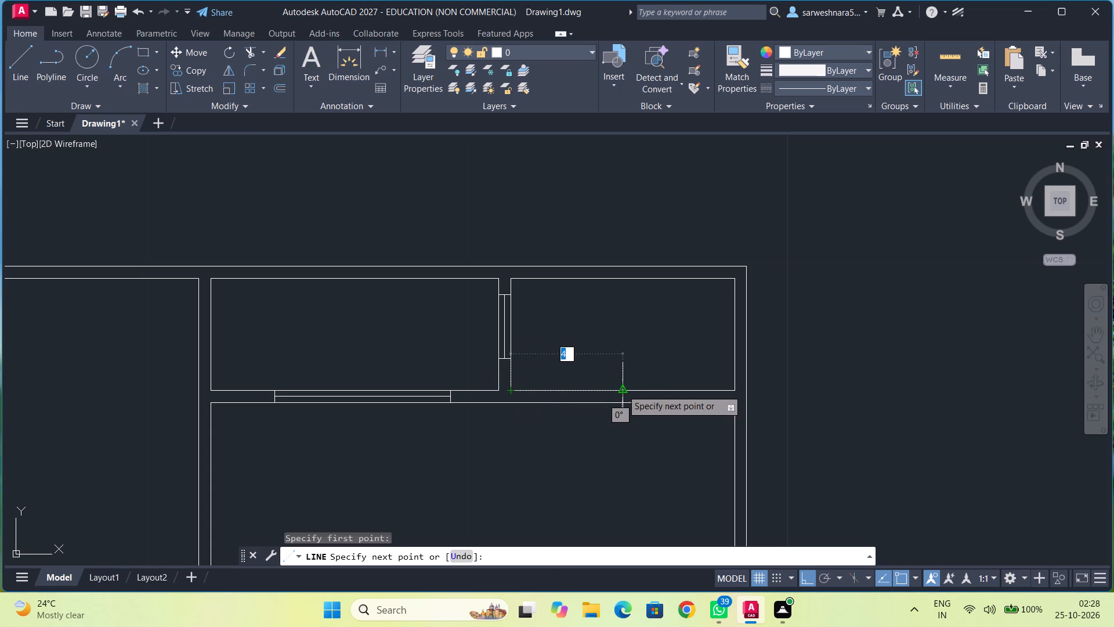
left_click(622, 390)
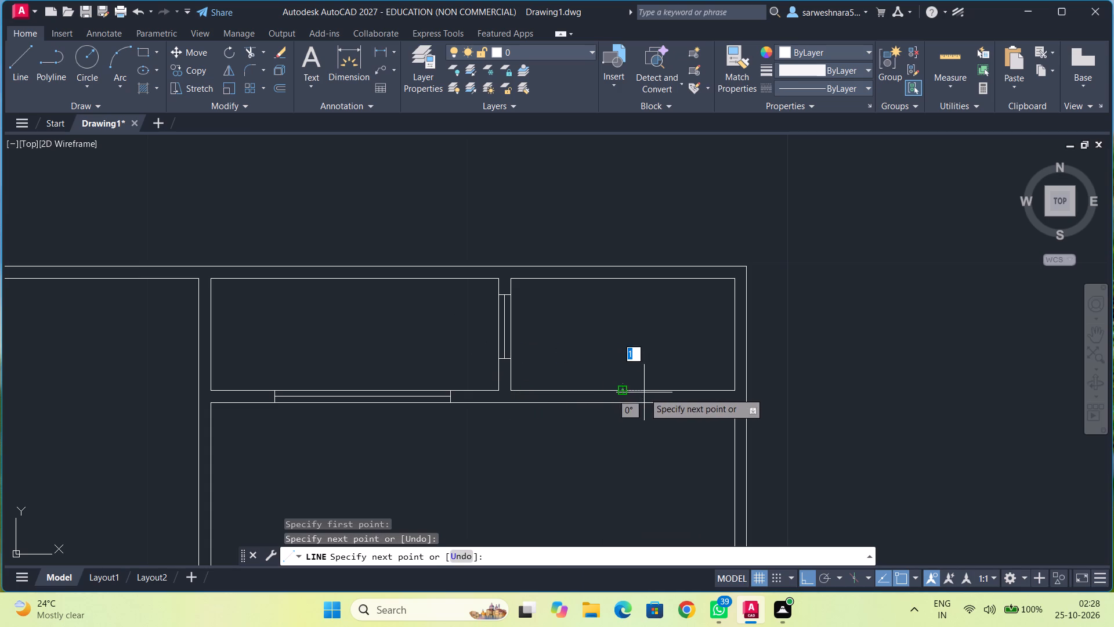
key("1")
key("Return")
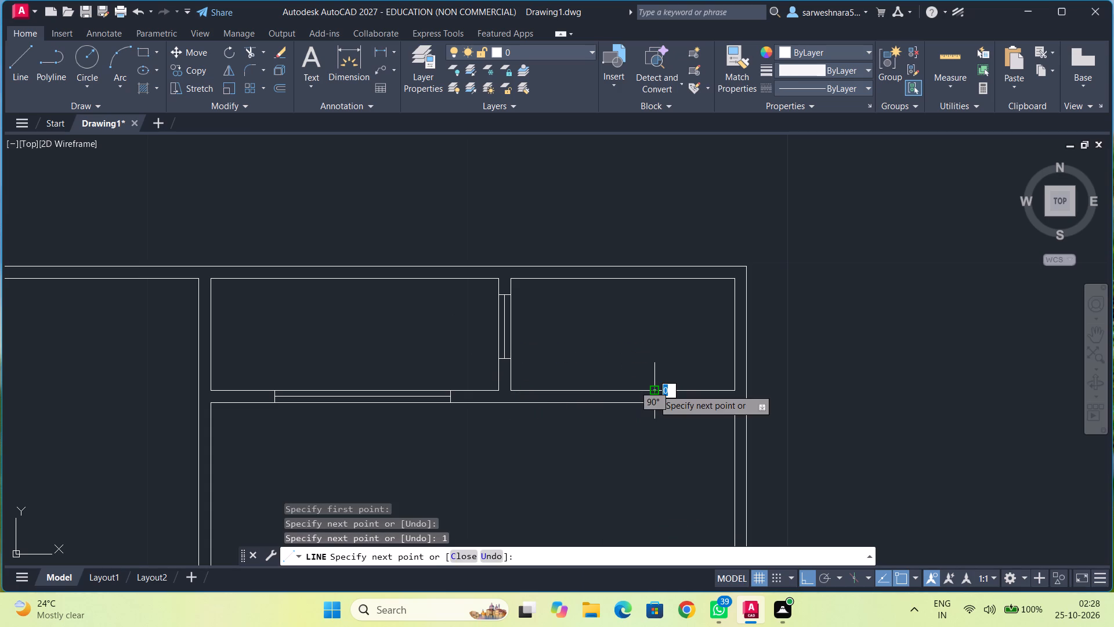
type("0.375")
key("Return")
key("Escape")
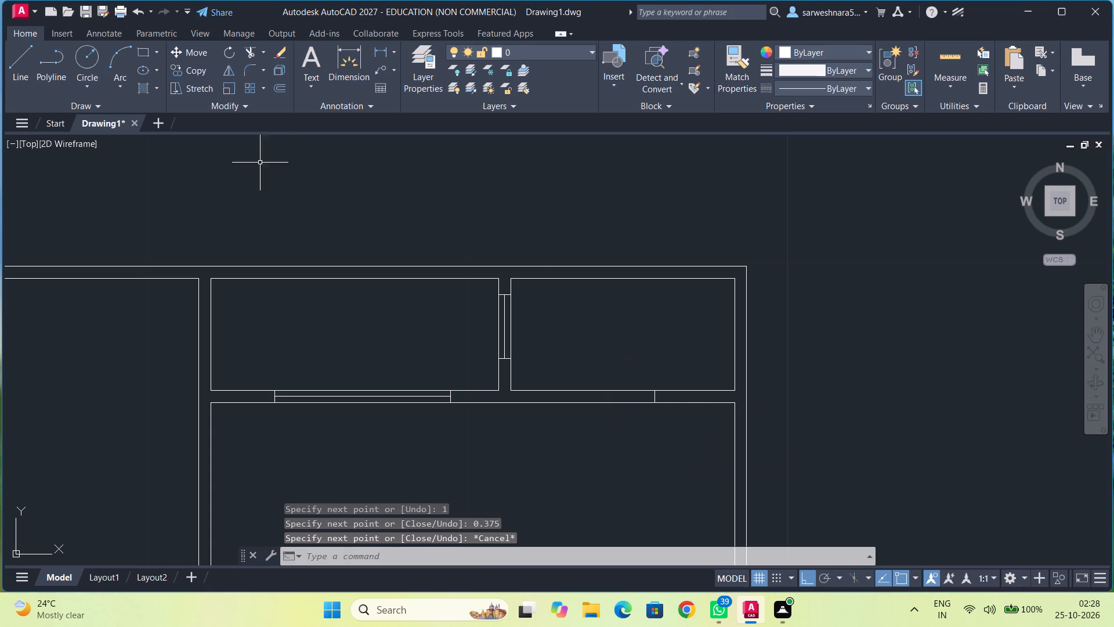
Draw a line from the right small room's inner lower right corner, 0.5 left and 0.375 down across the horizontal wall.
left_click(9, 57)
left_click(732, 389)
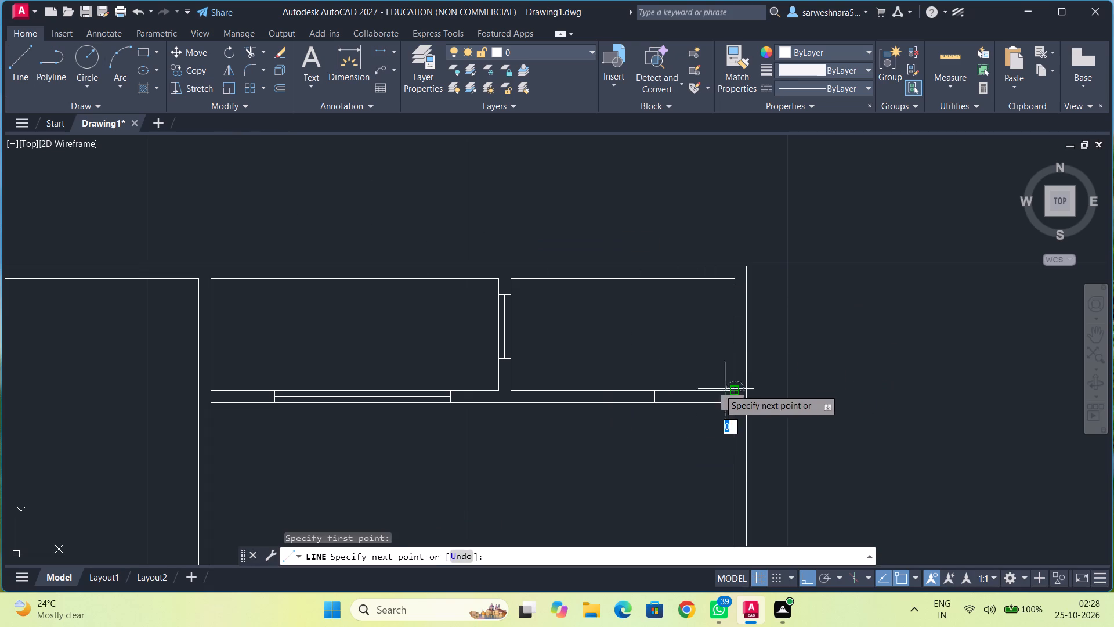
type("0.5")
key("Return")
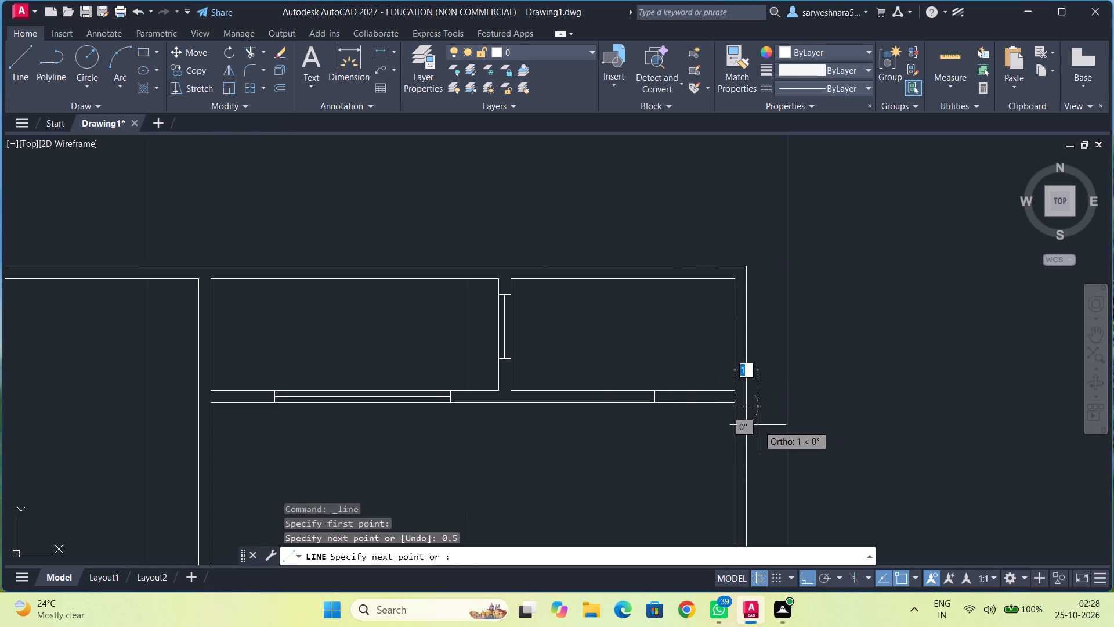
key("ctrl+z")
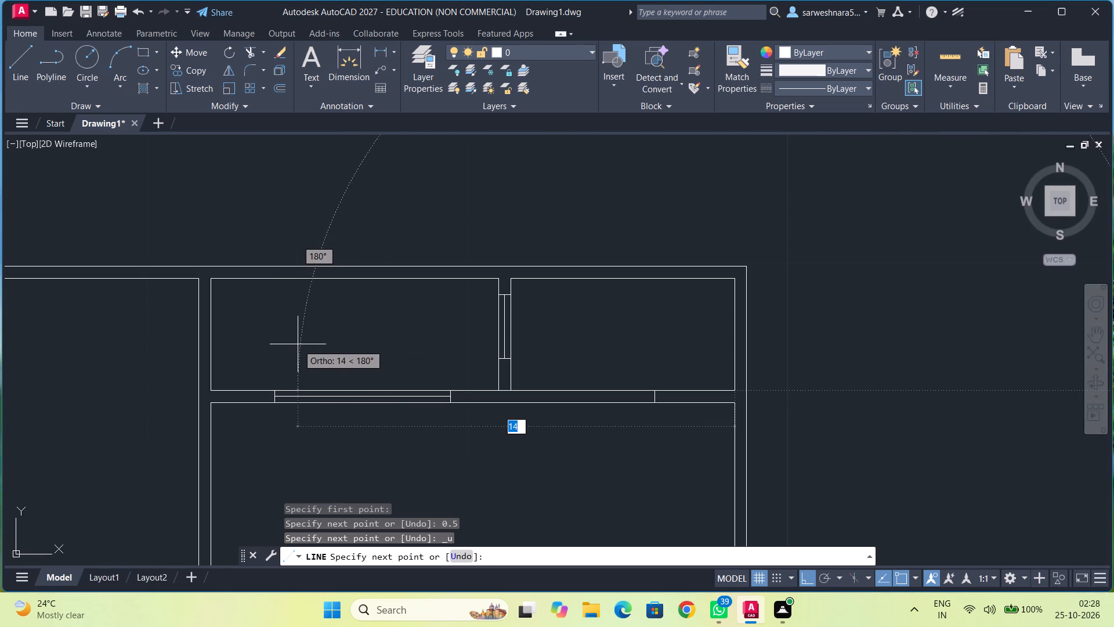
type("0.5")
key("Return")
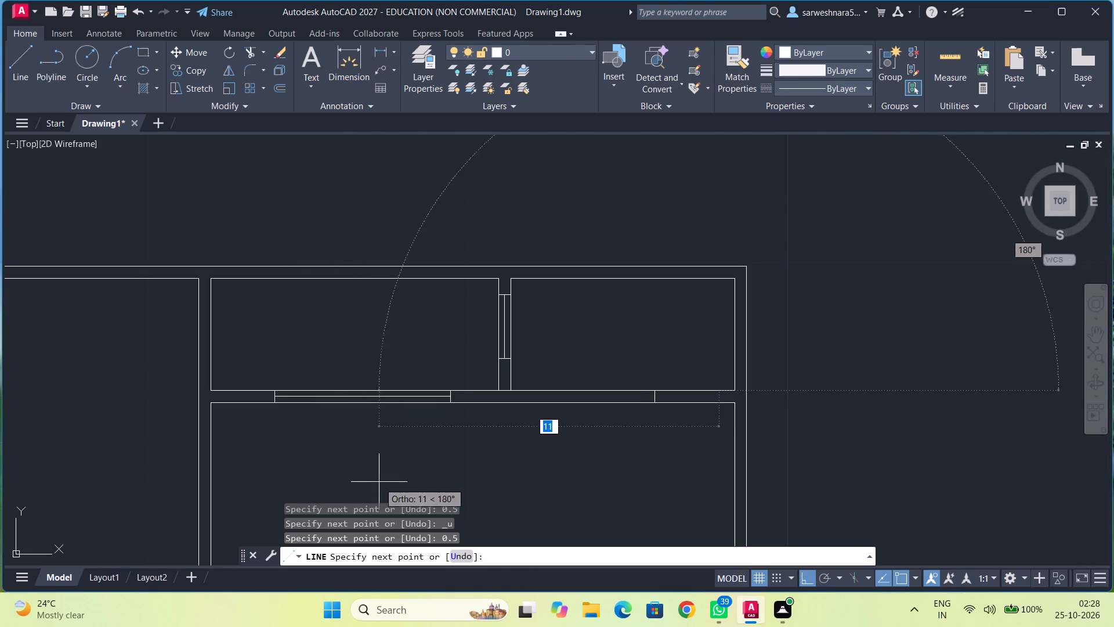
type("0.375")
key("Return")
key("Escape")
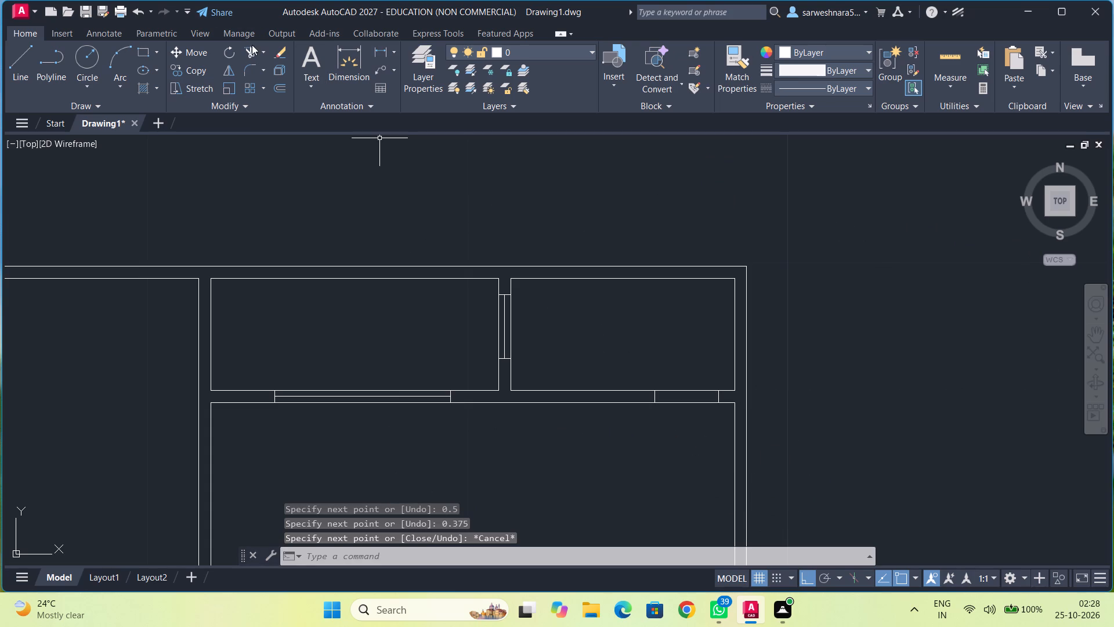
Trim the lower wall edge between the two door marks below the right small room, keeping the upper edge.
left_click(249, 55)
left_click(689, 391)
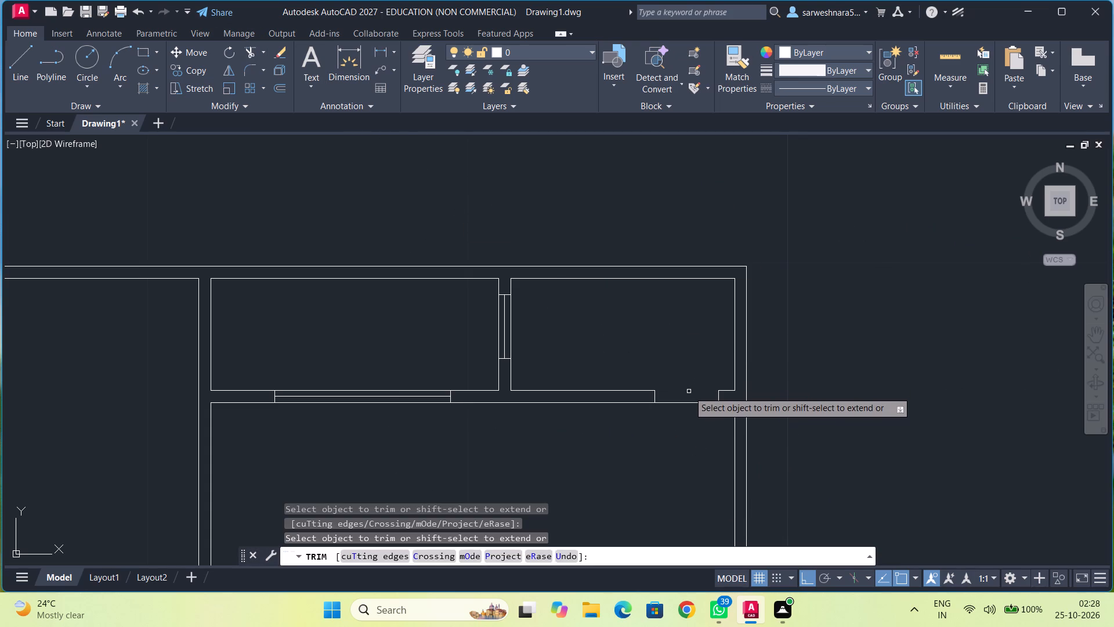
key("ctrl+z")
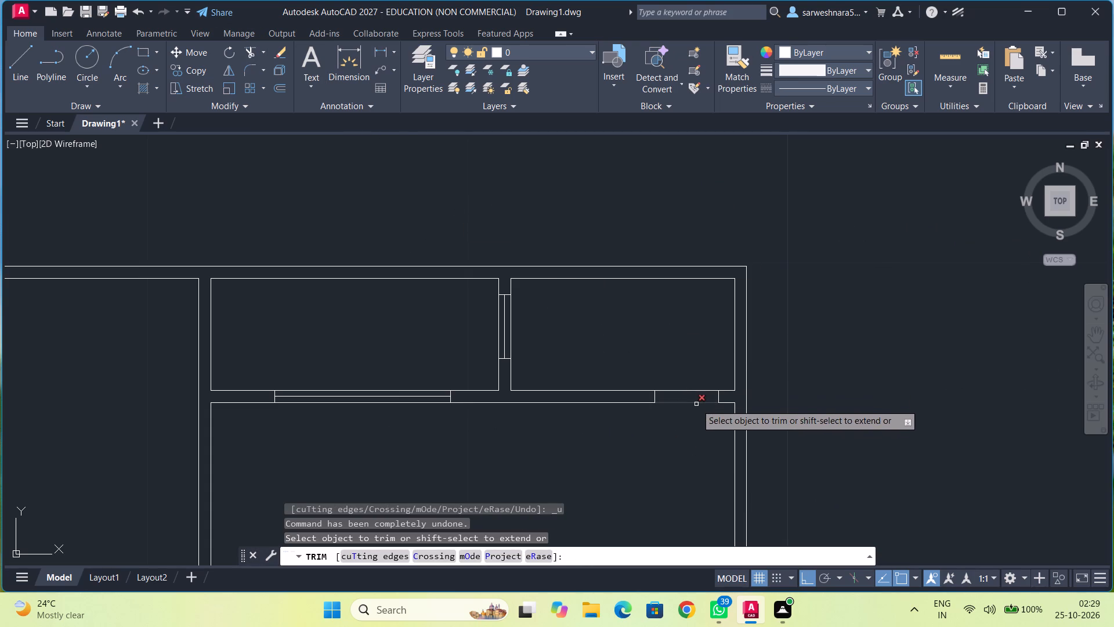
left_click(695, 404)
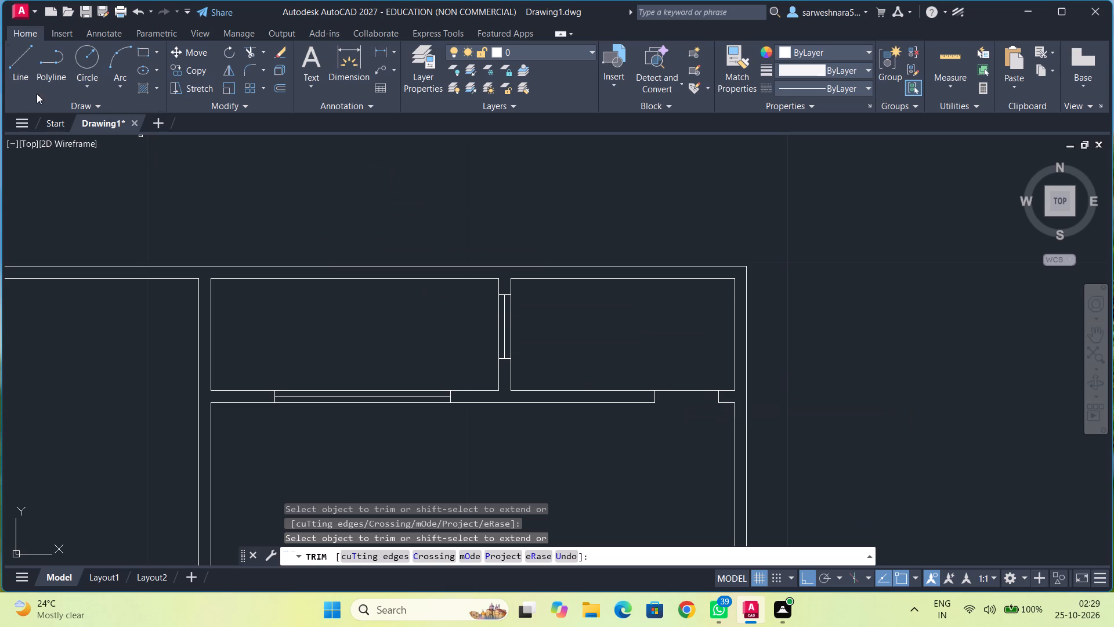
Draw a line from the lower end of the door opening's left mark, 0.5 left and 0.375 up across the wall.
left_click(21, 71)
left_click(657, 404)
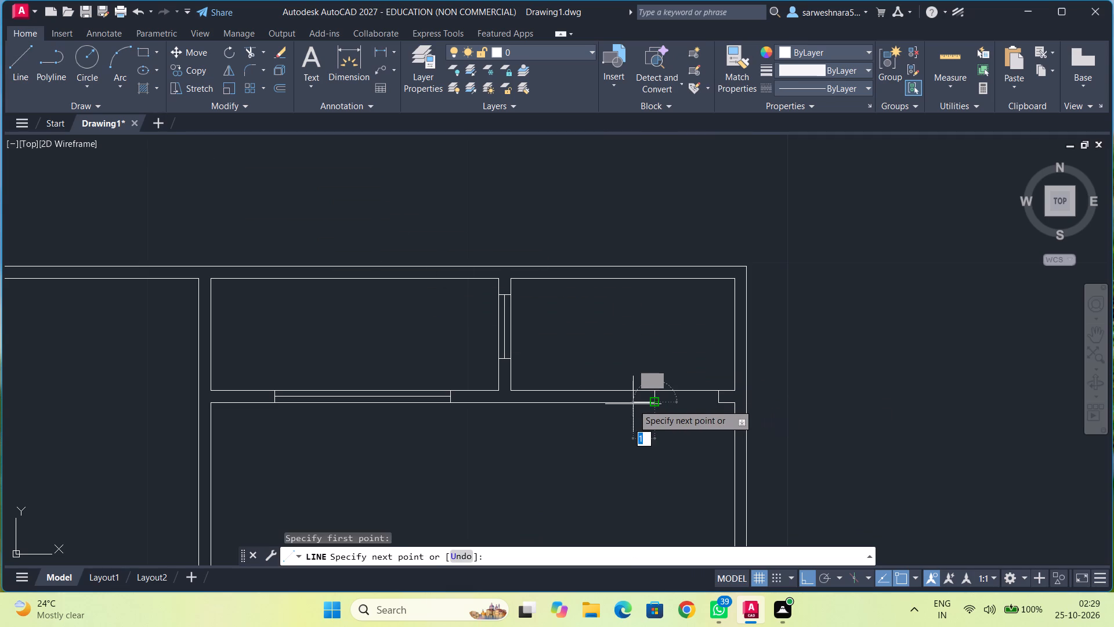
type("0.5")
key("Return")
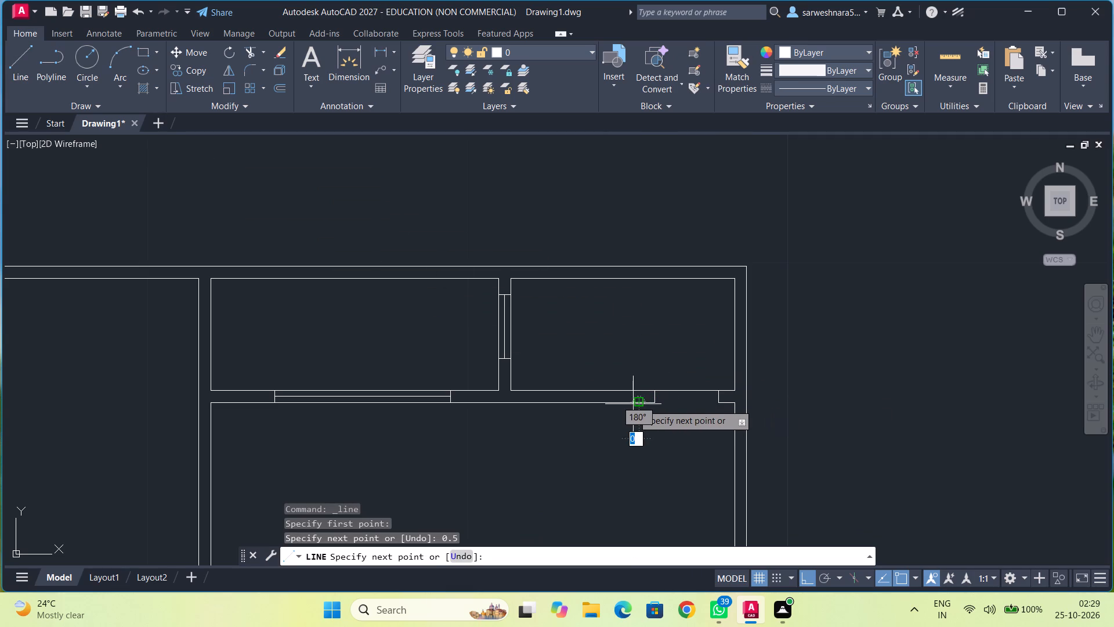
type("0.375")
key("Return")
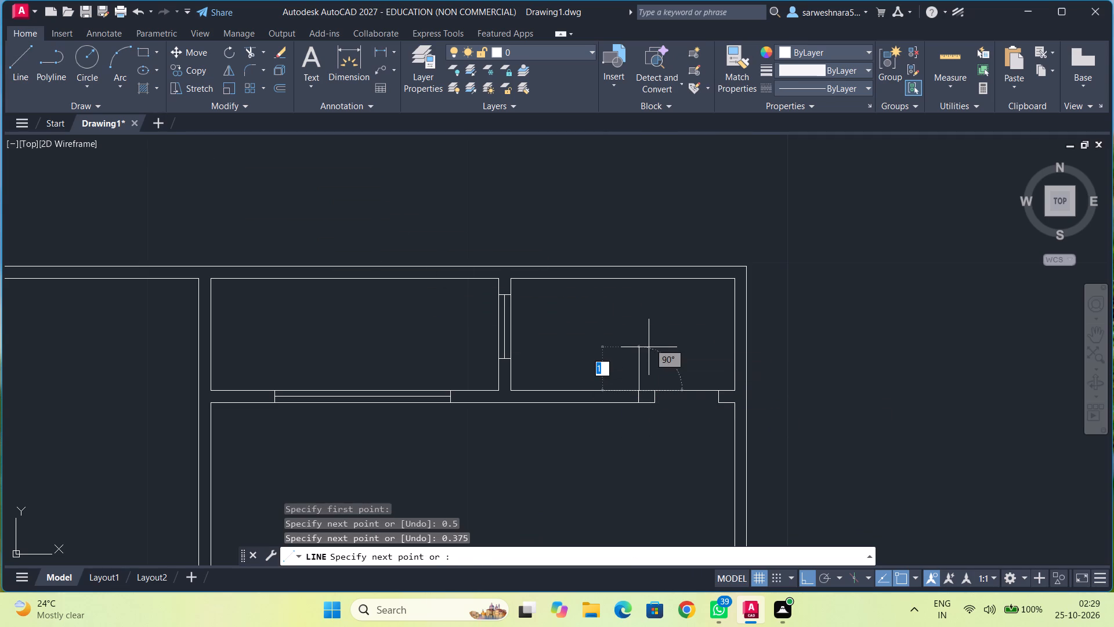
key("Escape")
Trim away the door opening's old left mark and the leftover piece of lower wall edge beside it.
left_click(247, 53)
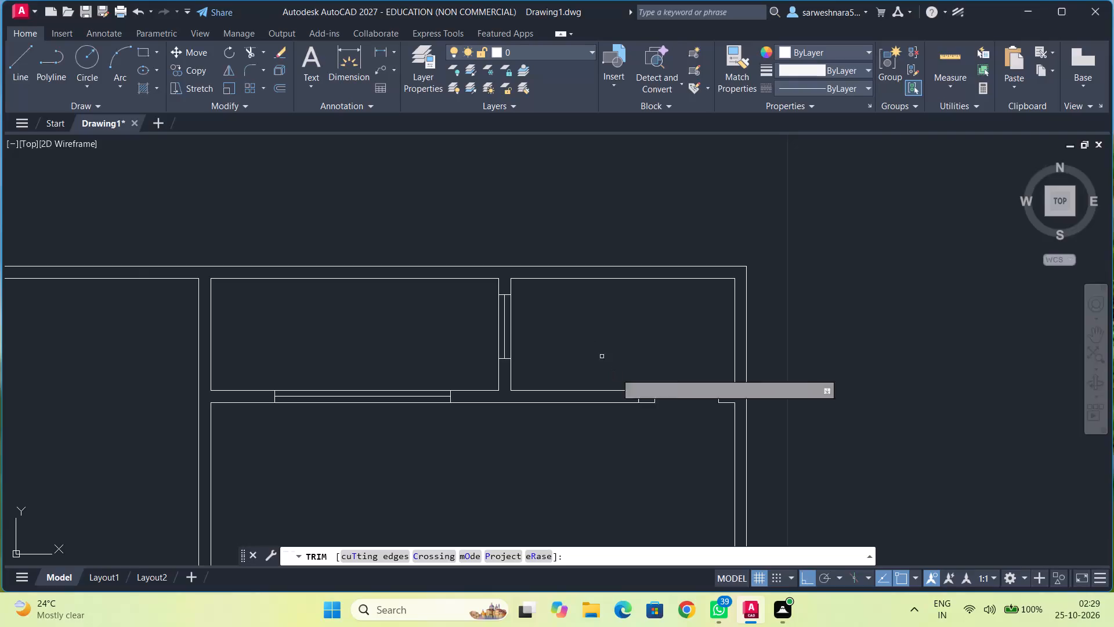
left_click(654, 398)
left_click(653, 402)
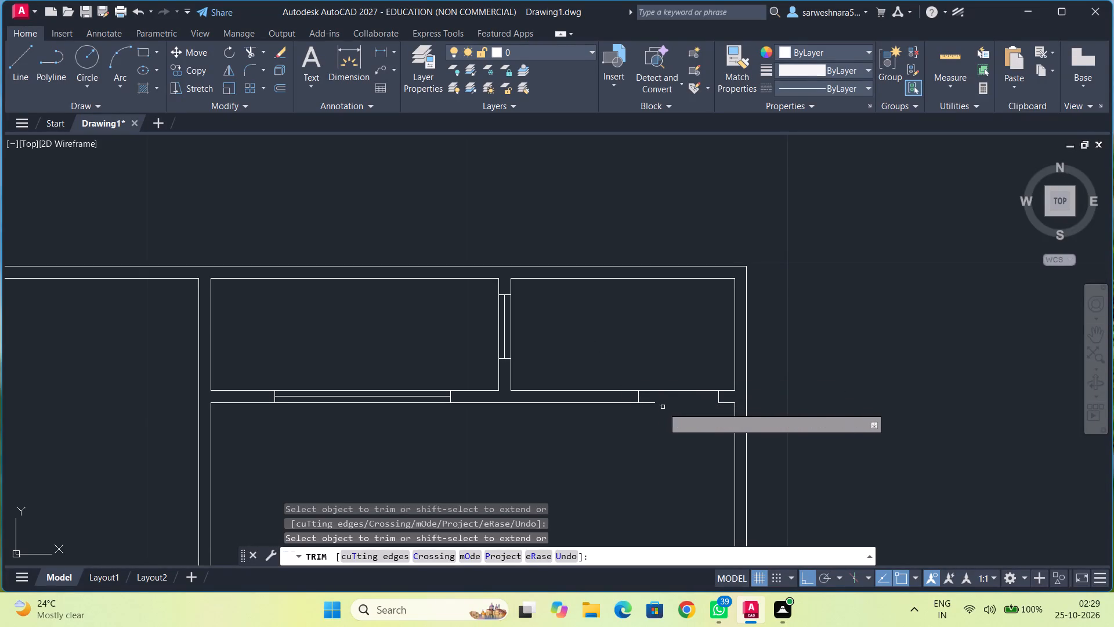
left_click(650, 404)
middle_click_drag(687, 421, 672, 399)
key("Escape")
Trim the right outer wall's inner line between the two edges of the horizontal wall below the large right room.
scroll(661, 431, "down", 1)
middle_click_drag(661, 426, 672, 357)
middle_click_drag(645, 387, 655, 347)
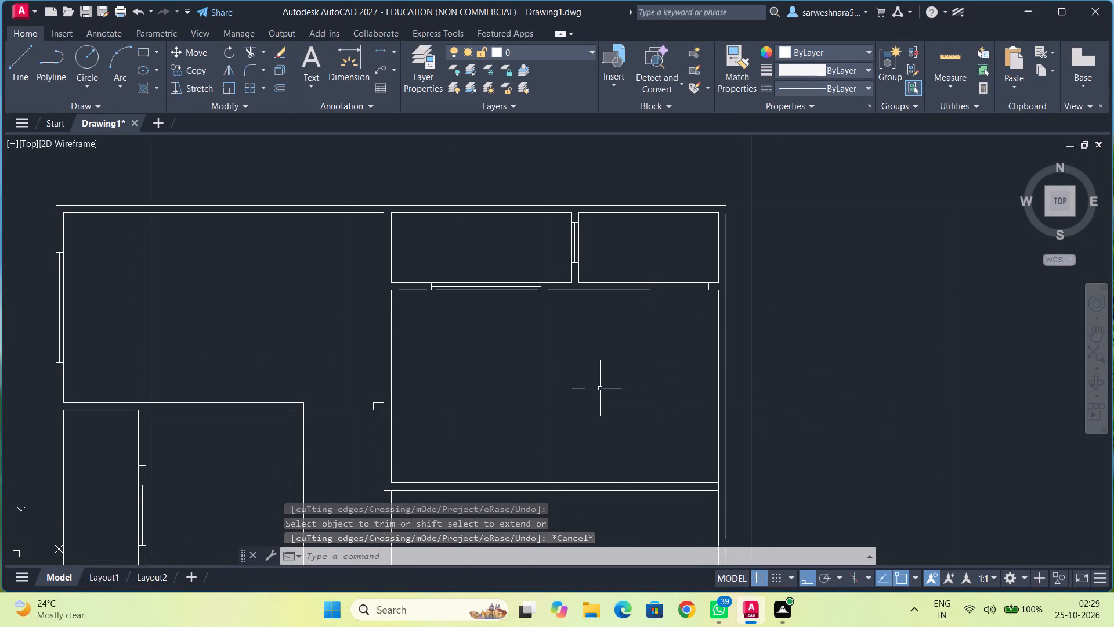
middle_click_drag(600, 388, 619, 304)
scroll(506, 346, "up", 2)
middle_click_drag(507, 333, 566, 271)
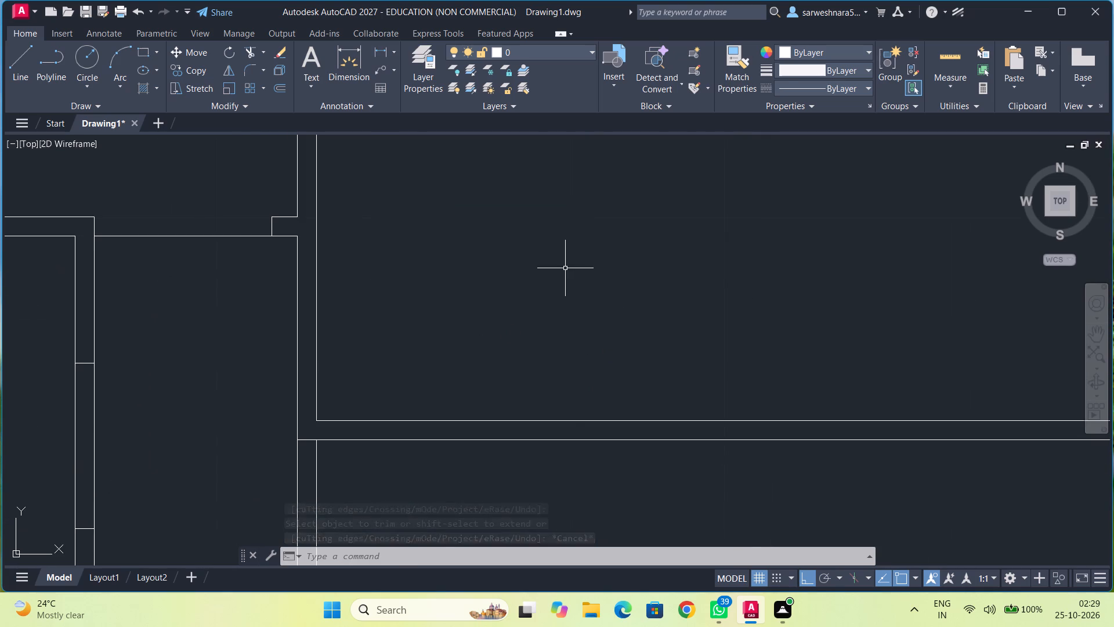
scroll(560, 287, "down", 1)
middle_click_drag(632, 309, 484, 337)
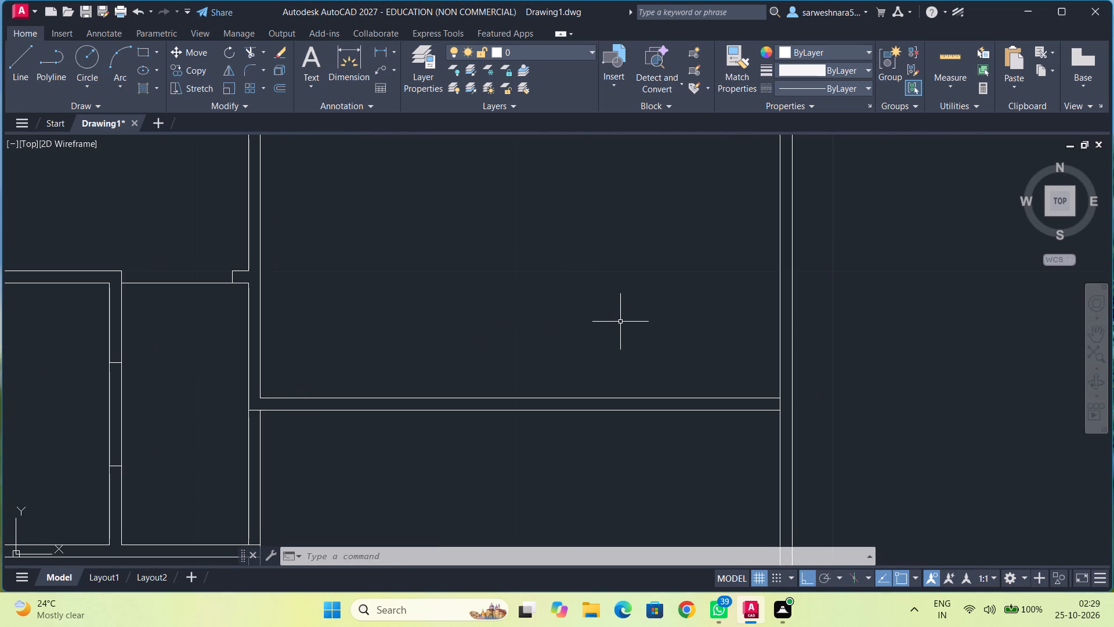
left_click(254, 53)
left_click(779, 404)
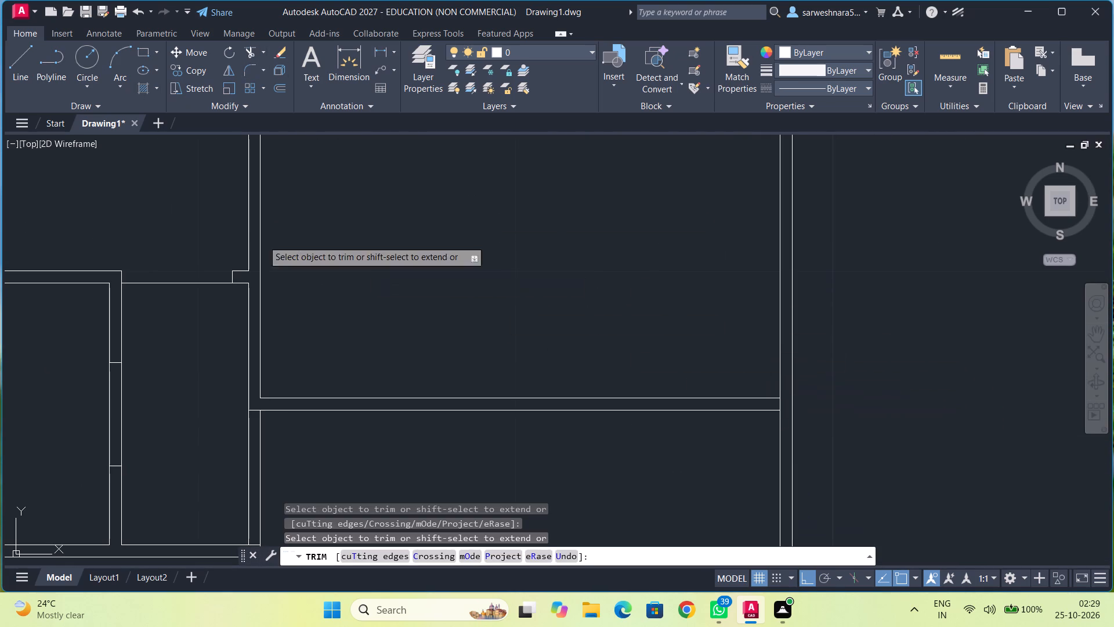
left_click(780, 405)
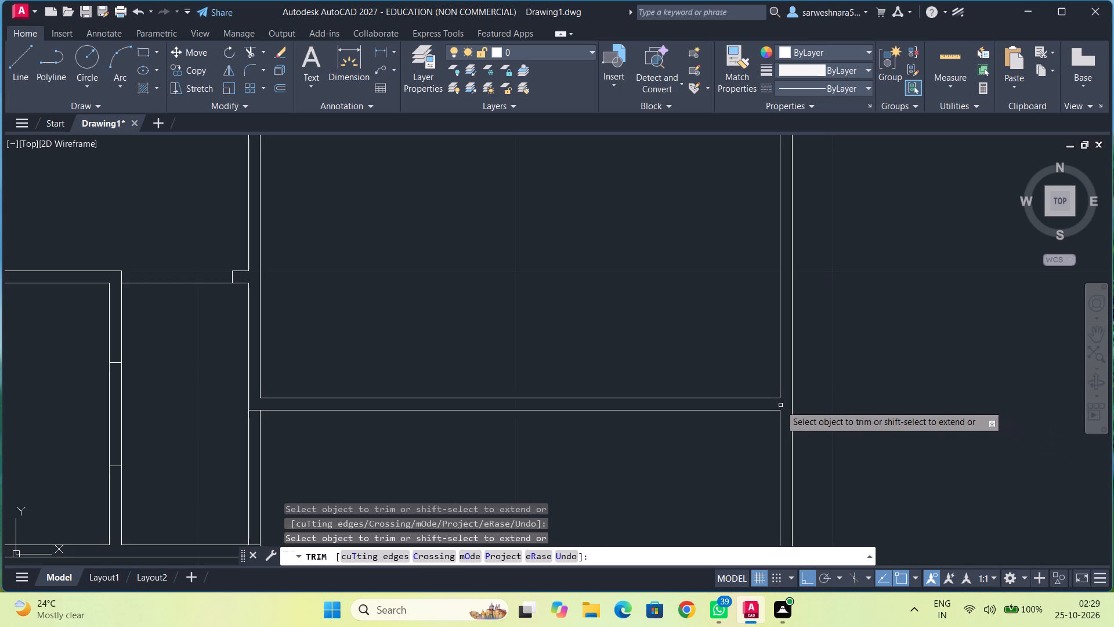
key("Escape")
Draw a line from the large right room's inner lower right corner, 2.5 left, 0.5 further left and 0.375 down across the wall.
left_click(19, 68)
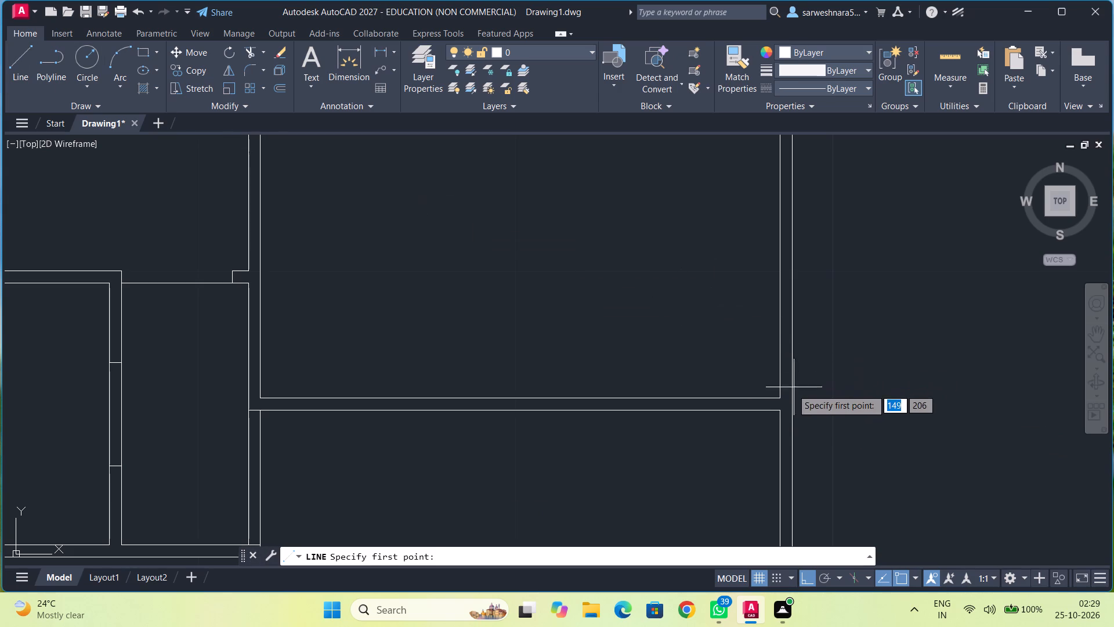
left_click(780, 397)
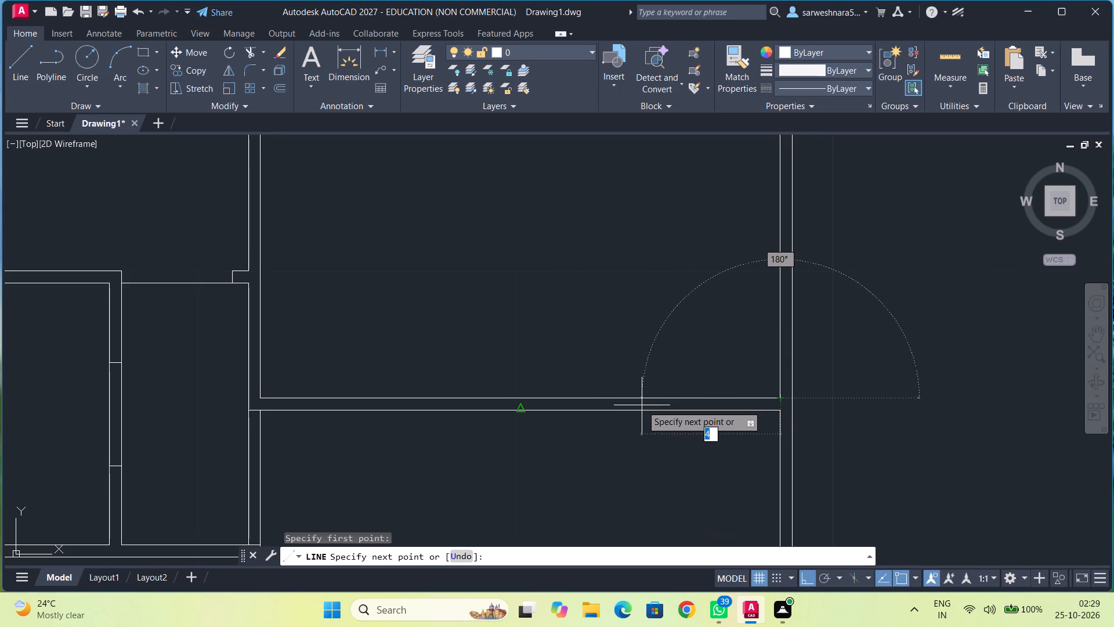
type("2.5")
key("Return")
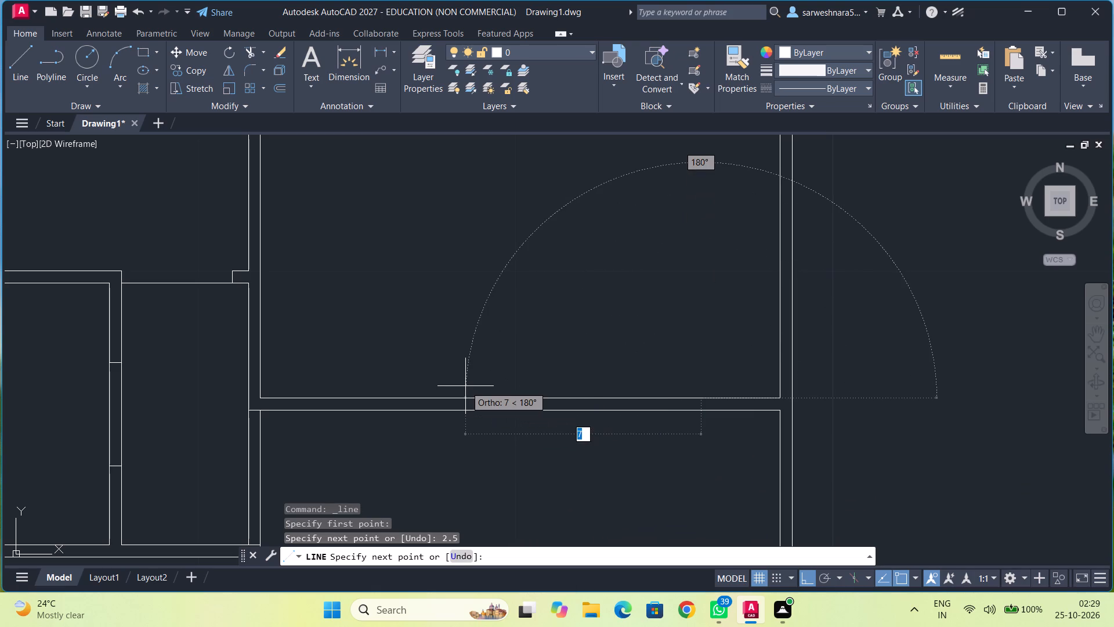
type("0.5")
key("Return")
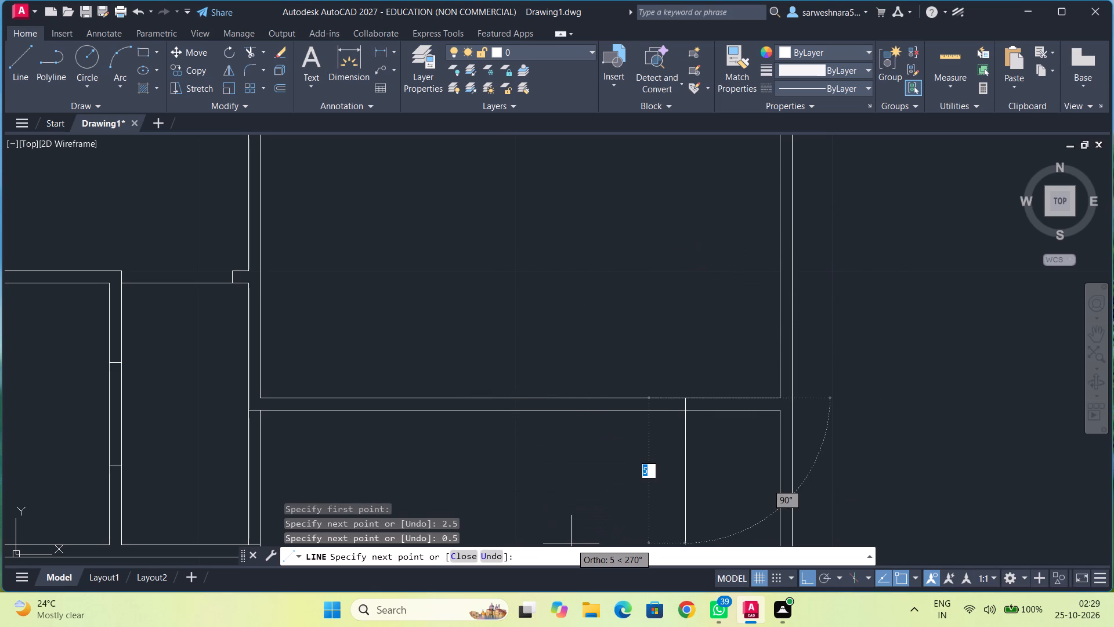
type("0.")
type("375")
key("Return")
key("Escape")
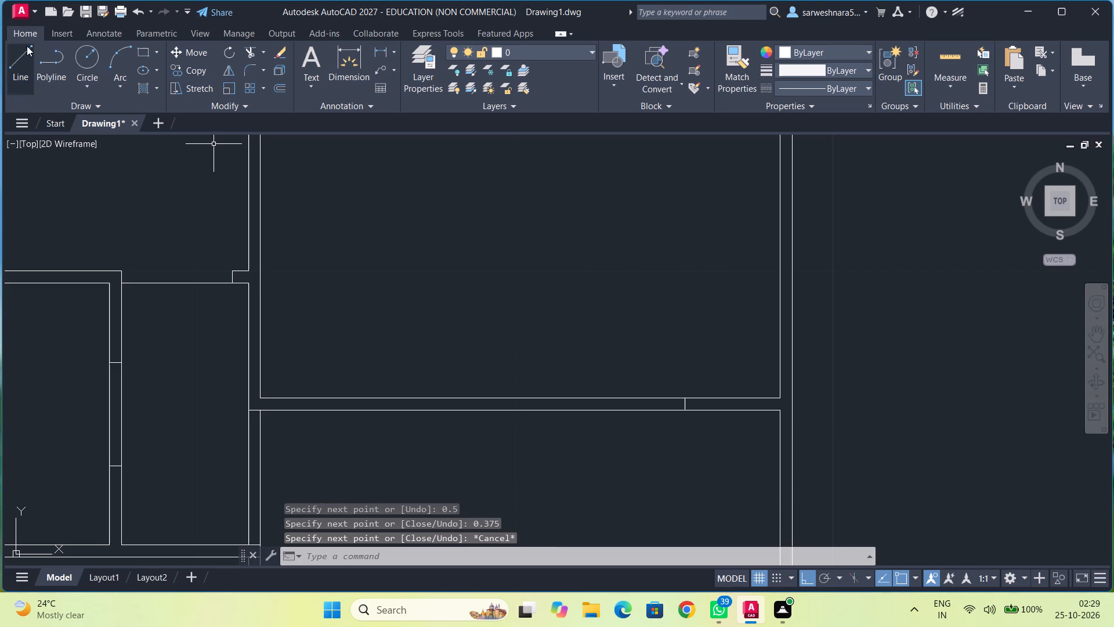
Draw a line from the existing wall mark's lower end, 4 left, 2 further left and 0.375 up across the horizontal wall.
left_click(25, 53)
left_click(684, 413)
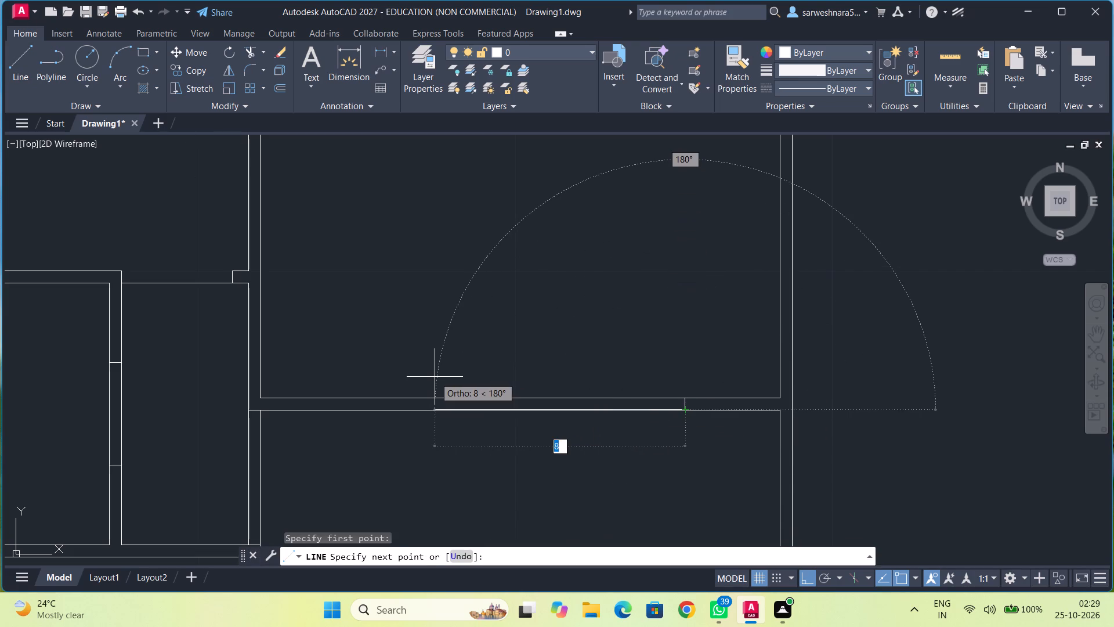
key("4")
key("Return")
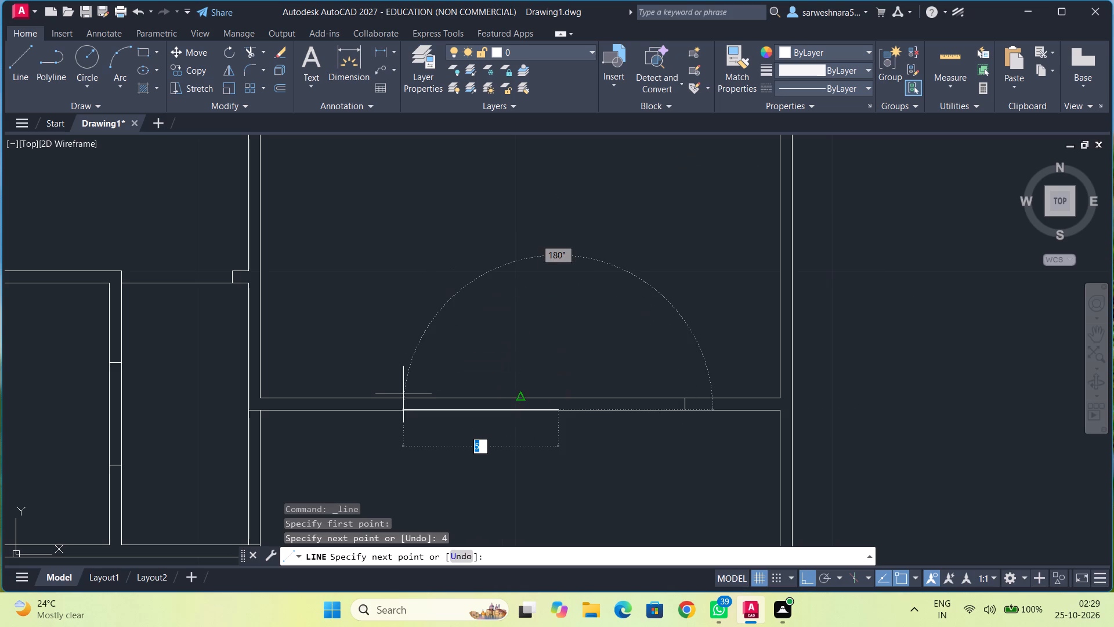
key("2")
key("Return")
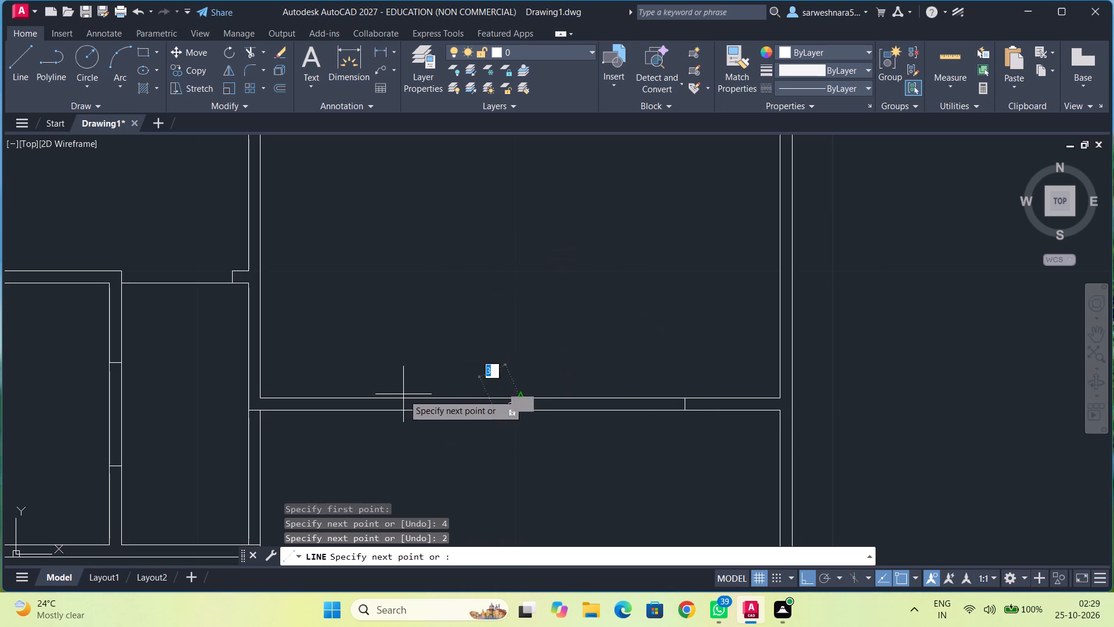
type("0.375")
key("Return")
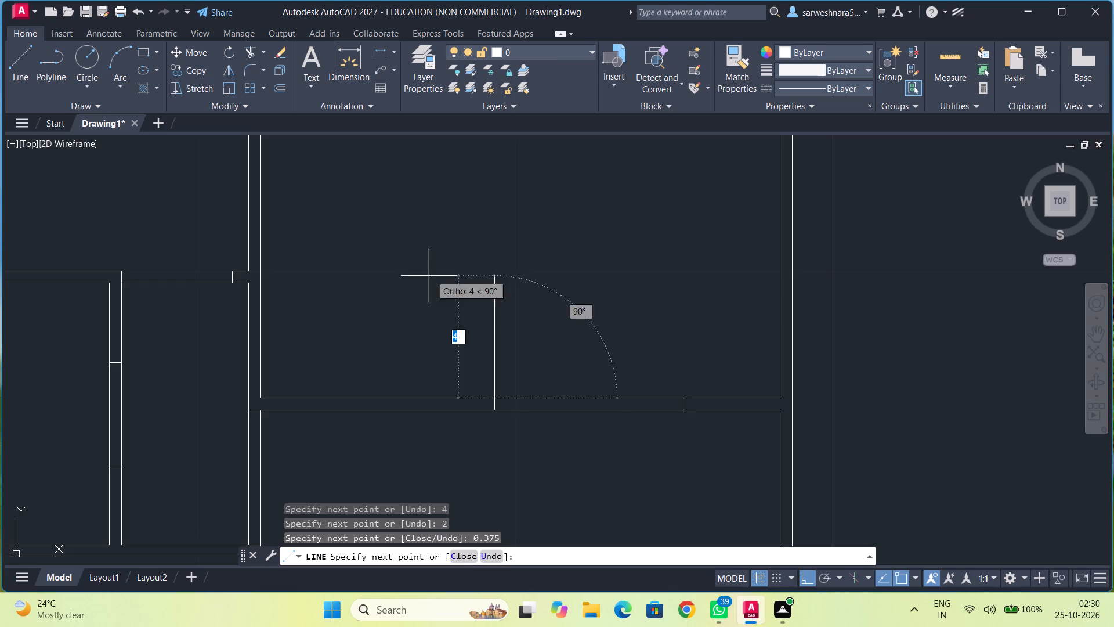
Continue the line 2 left and 1 further left along the upper wall edge, finishing 0.375 down across the wall.
key("2")
key("Return")
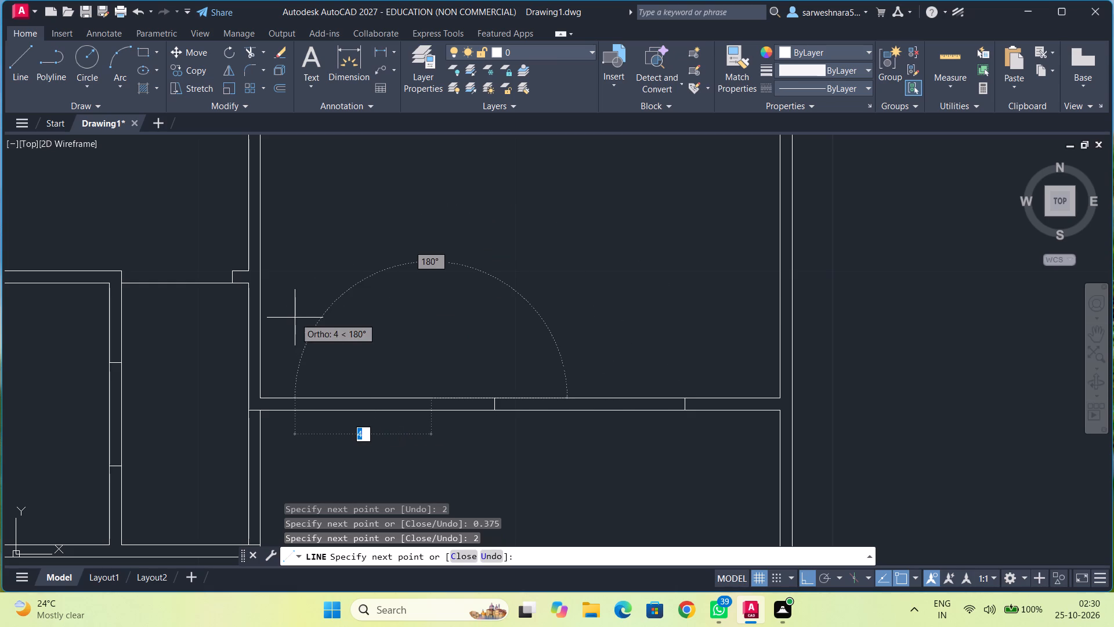
type("0.")
key("BackSpace")
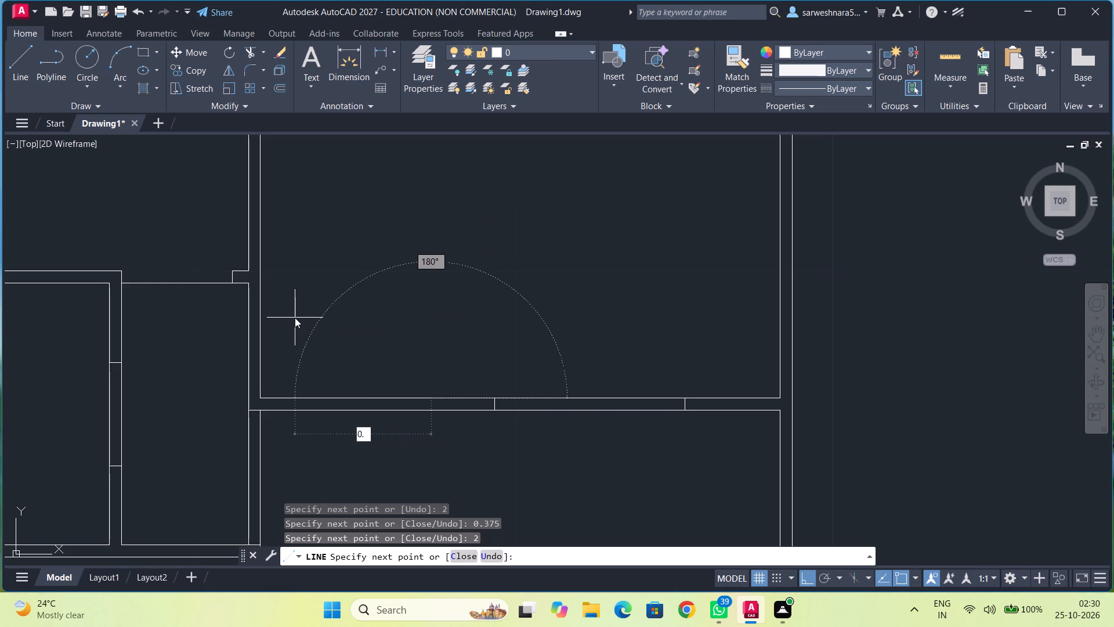
key("BackSpace")
key("1")
key("Return")
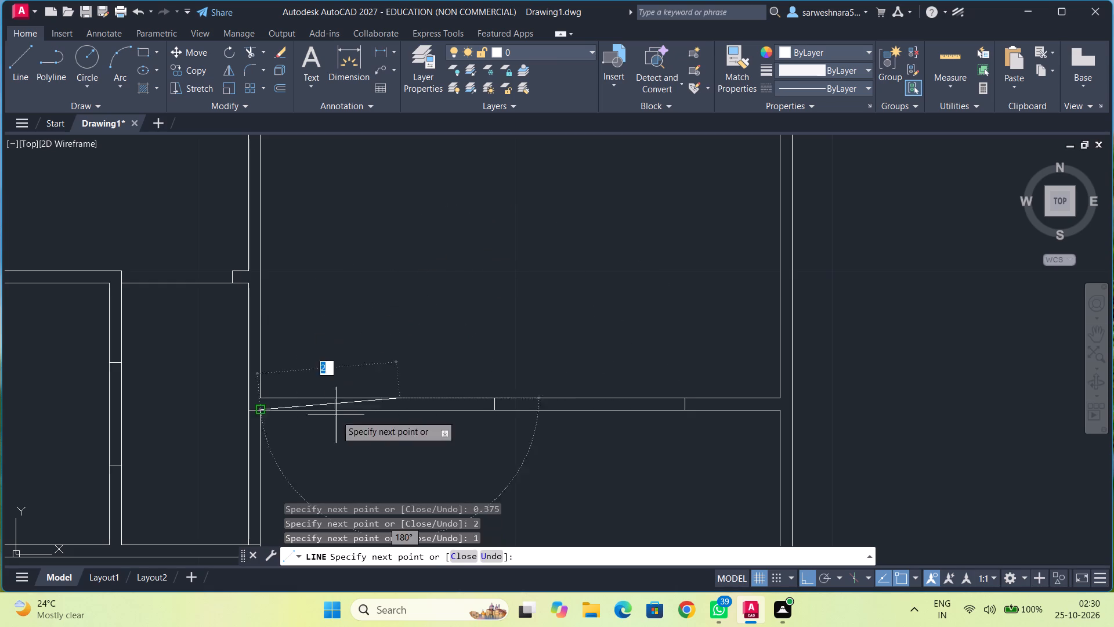
type("0.375")
key("Return")
key("Escape")
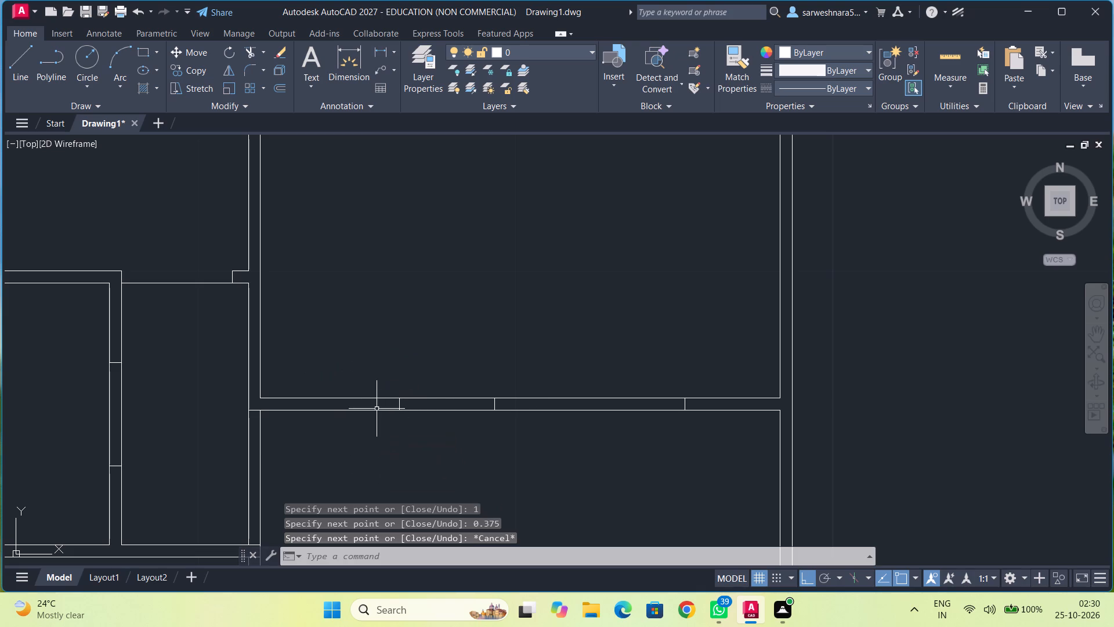
Trim the horizontal wall's upper edge between the leftmost new mark and the large right room's left wall.
left_click(257, 49)
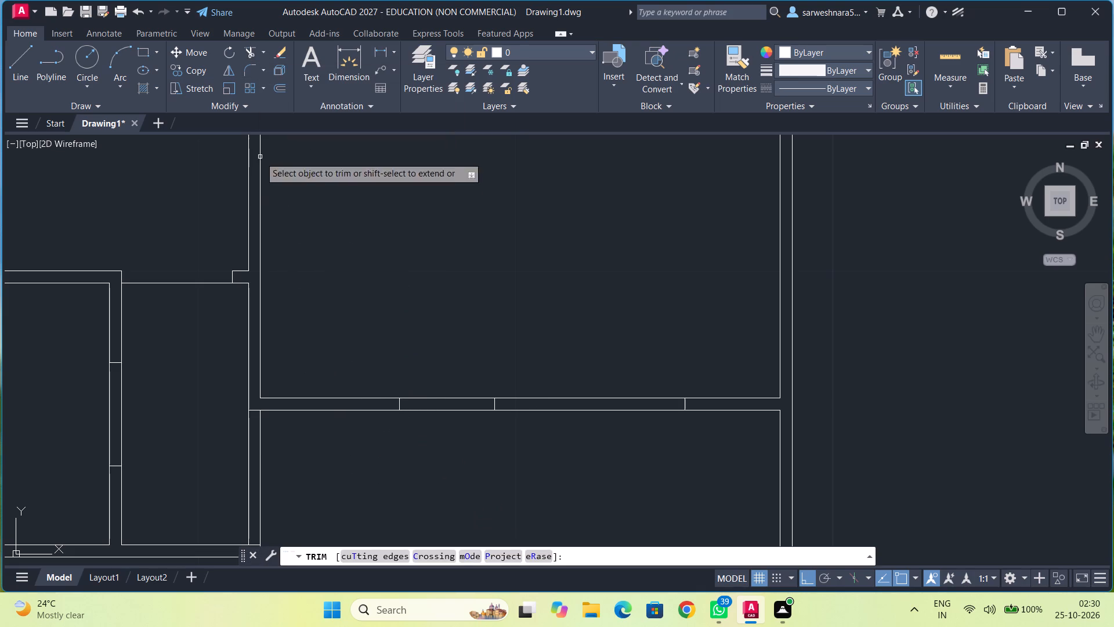
left_click(306, 398)
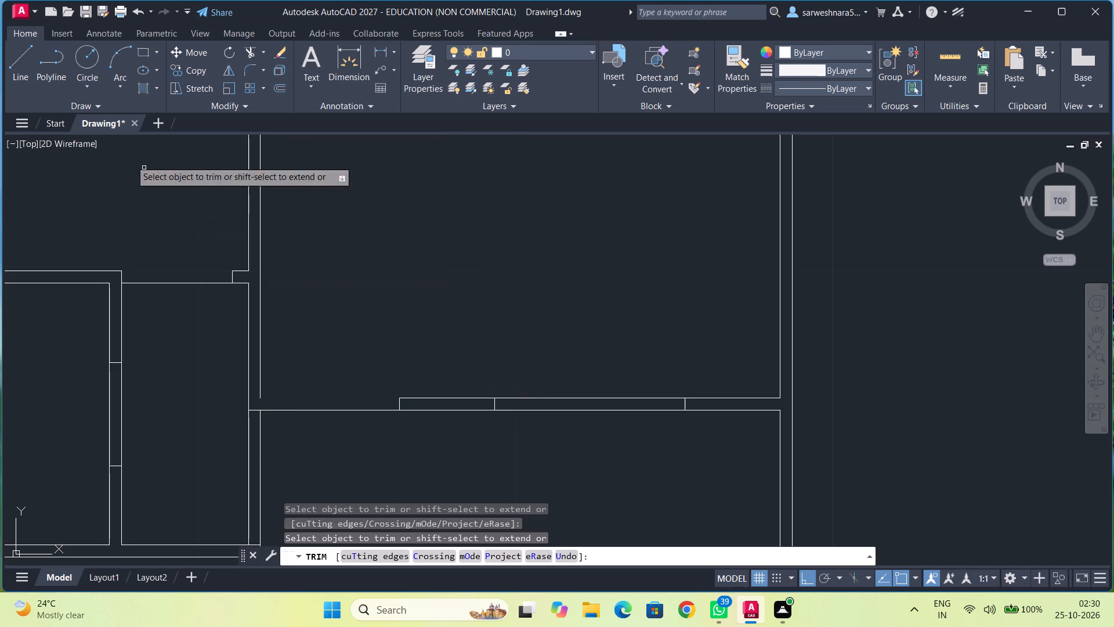
Draw a short line from the lower end of the large right room's left wall line down to the horizontal wall's lower edge.
left_click(30, 67)
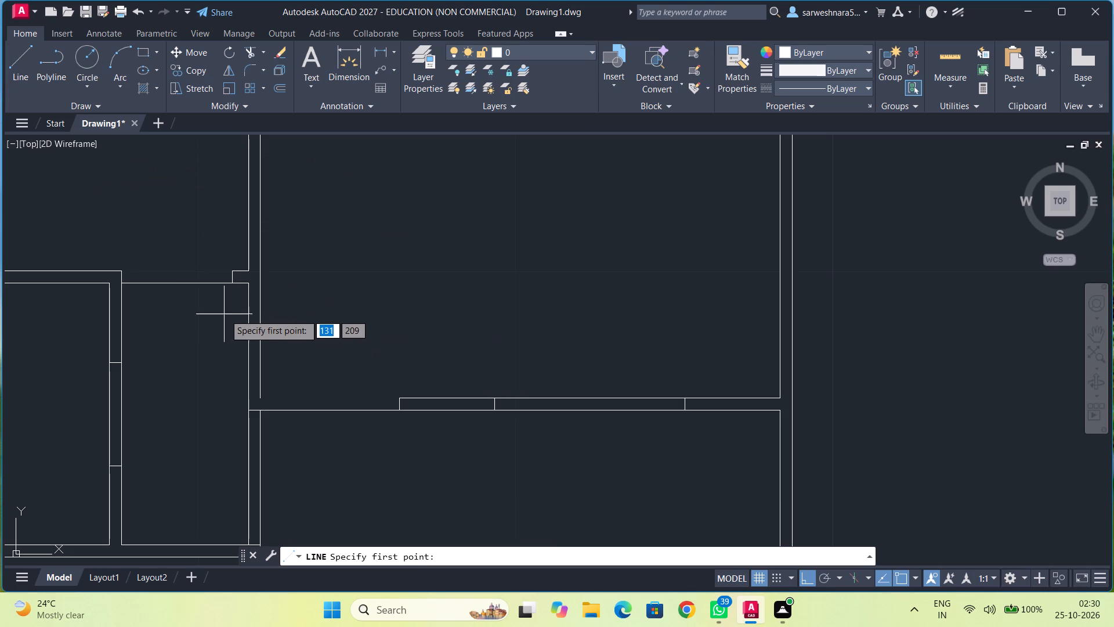
left_click(260, 396)
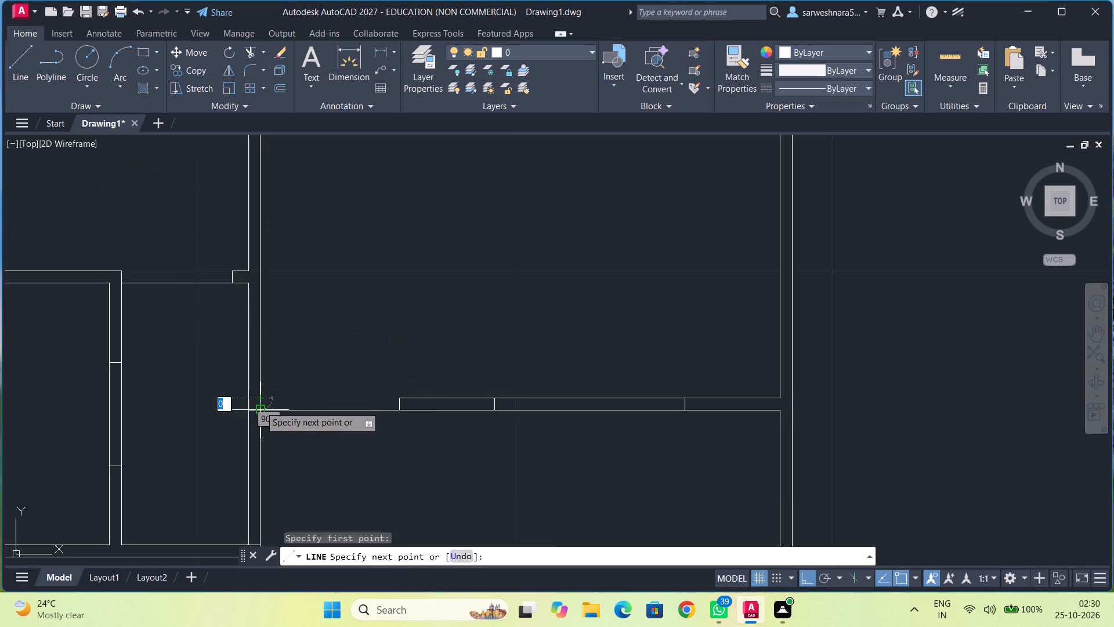
left_click(260, 409)
key("Escape")
Draw the window's centre line between the midpoints of the two right-hand marks in the horizontal wall below the large right room.
scroll(487, 287, "down", 1)
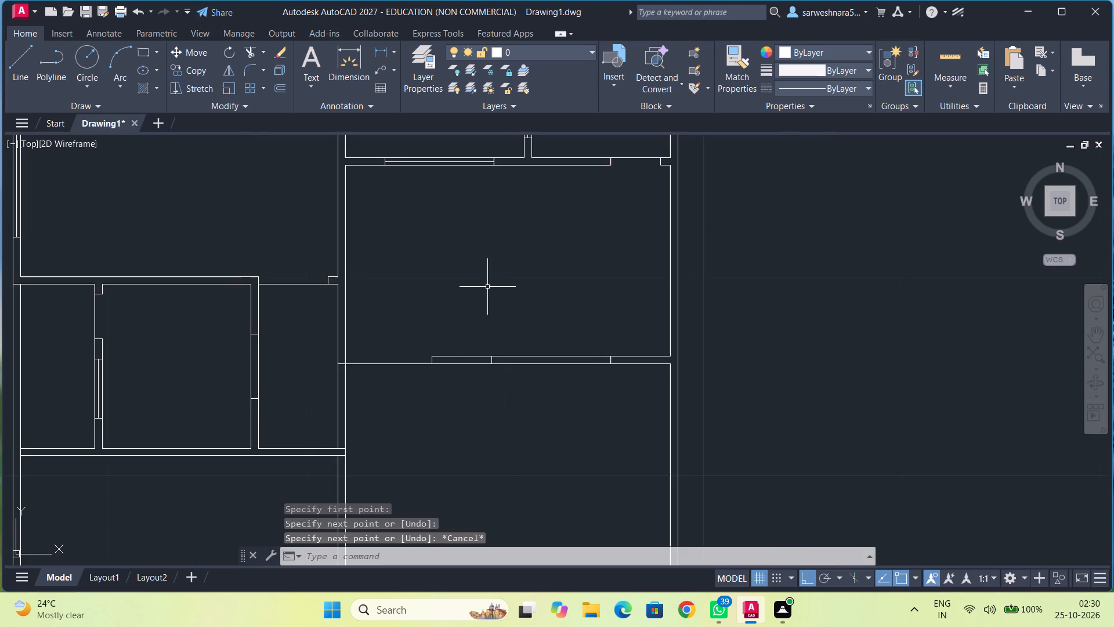
middle_click_drag(487, 287, 433, 291)
scroll(433, 291, "up", 1)
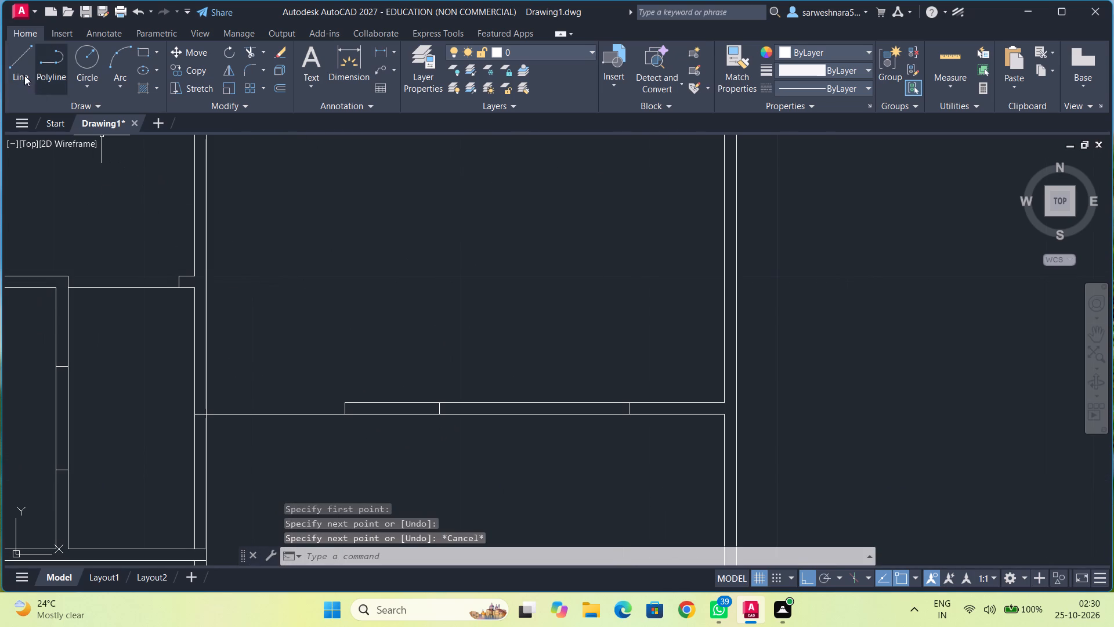
left_click(24, 75)
left_click(438, 409)
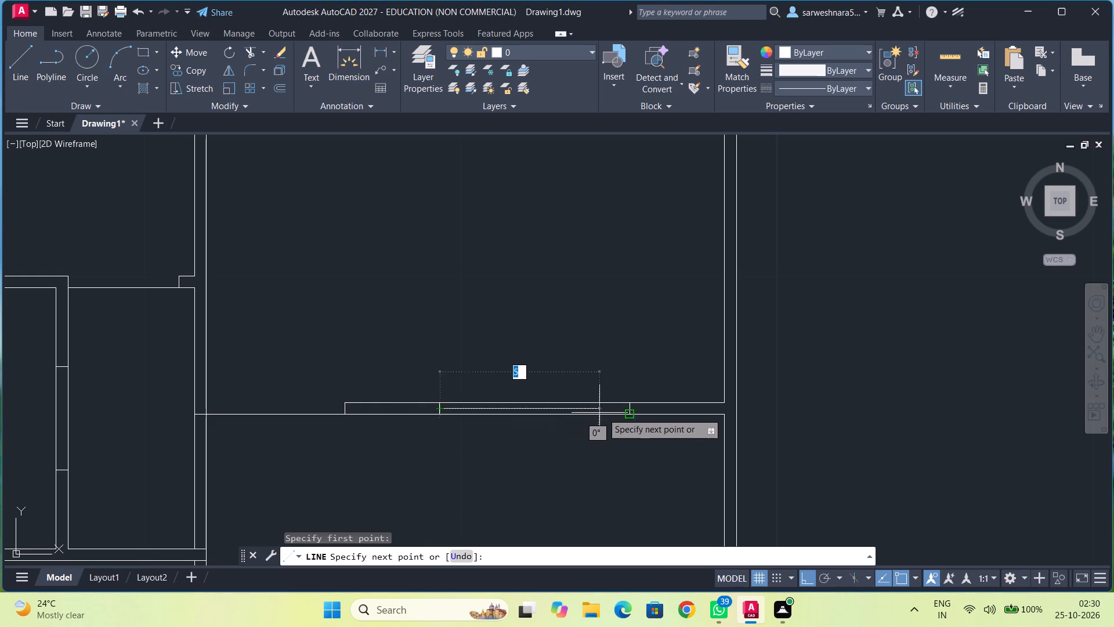
left_click(628, 409)
key("Escape")
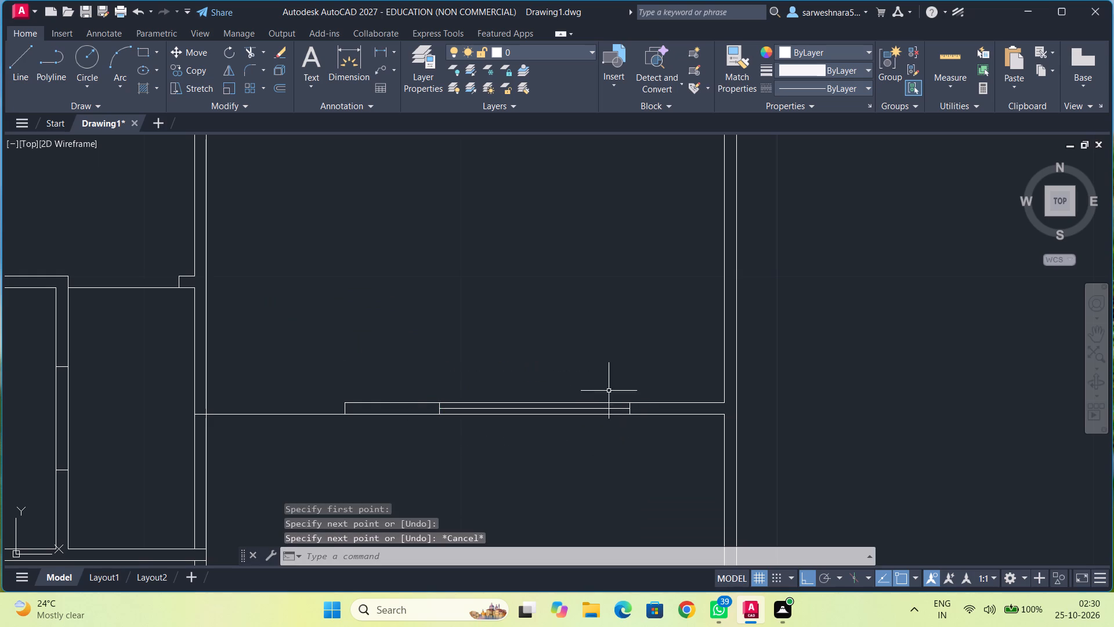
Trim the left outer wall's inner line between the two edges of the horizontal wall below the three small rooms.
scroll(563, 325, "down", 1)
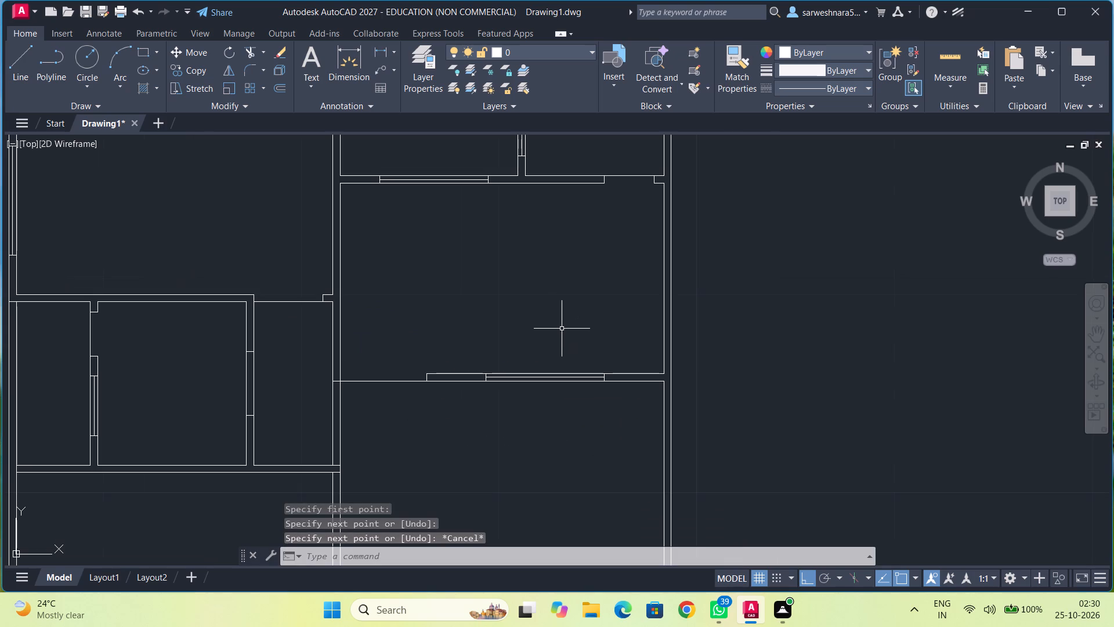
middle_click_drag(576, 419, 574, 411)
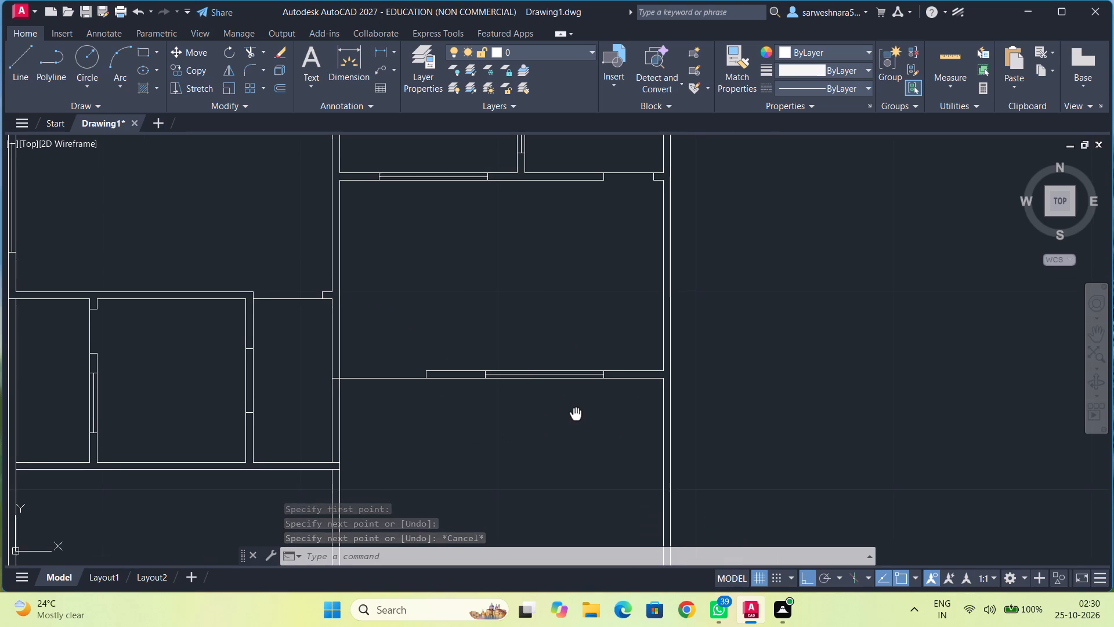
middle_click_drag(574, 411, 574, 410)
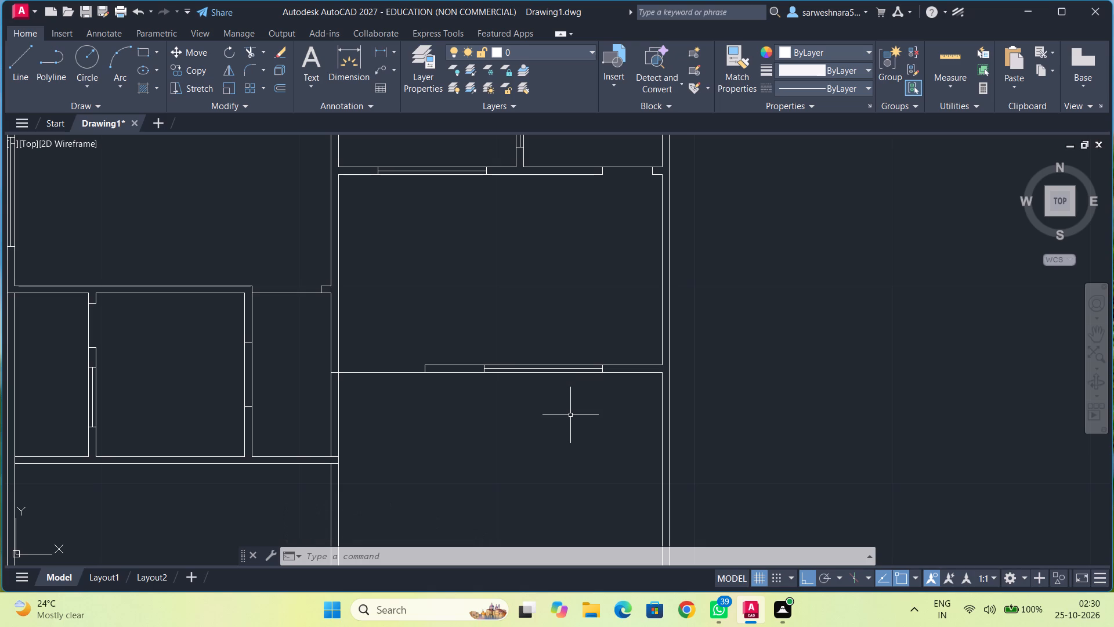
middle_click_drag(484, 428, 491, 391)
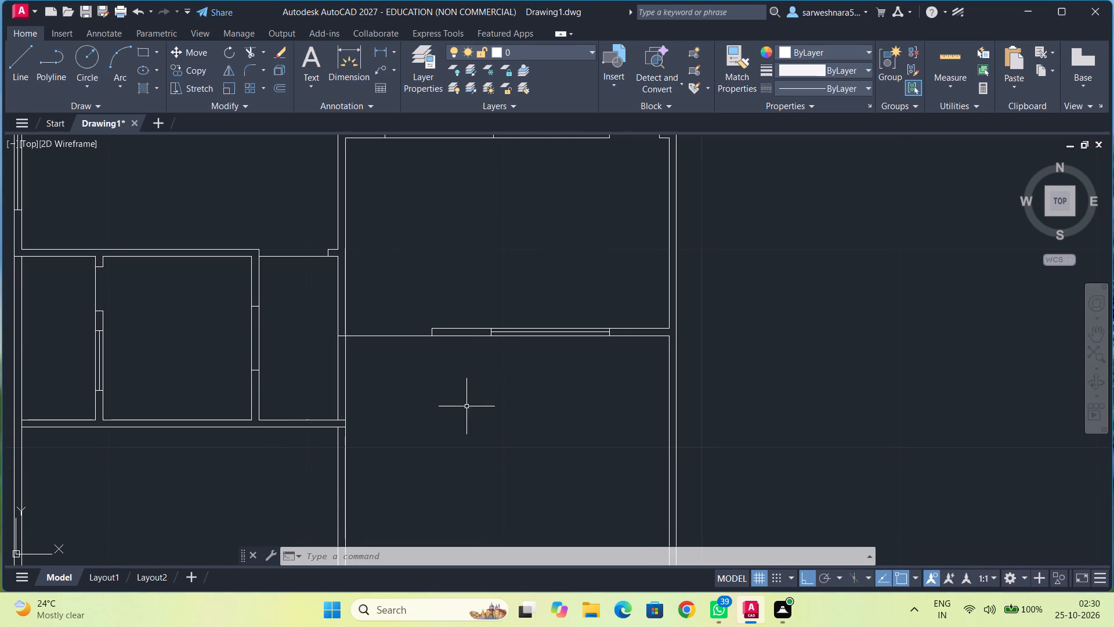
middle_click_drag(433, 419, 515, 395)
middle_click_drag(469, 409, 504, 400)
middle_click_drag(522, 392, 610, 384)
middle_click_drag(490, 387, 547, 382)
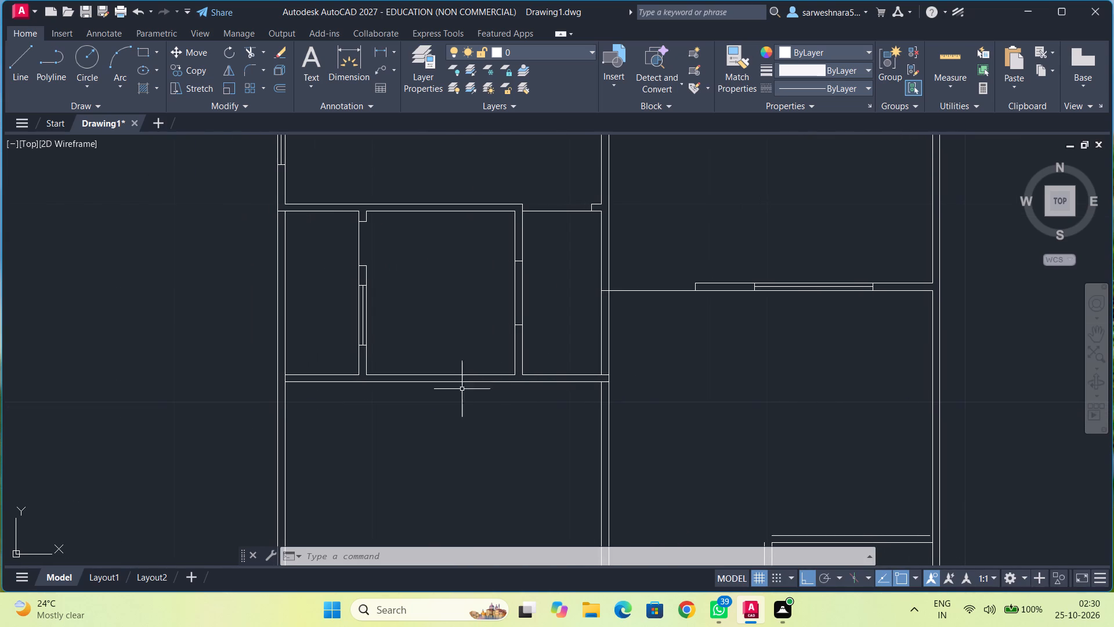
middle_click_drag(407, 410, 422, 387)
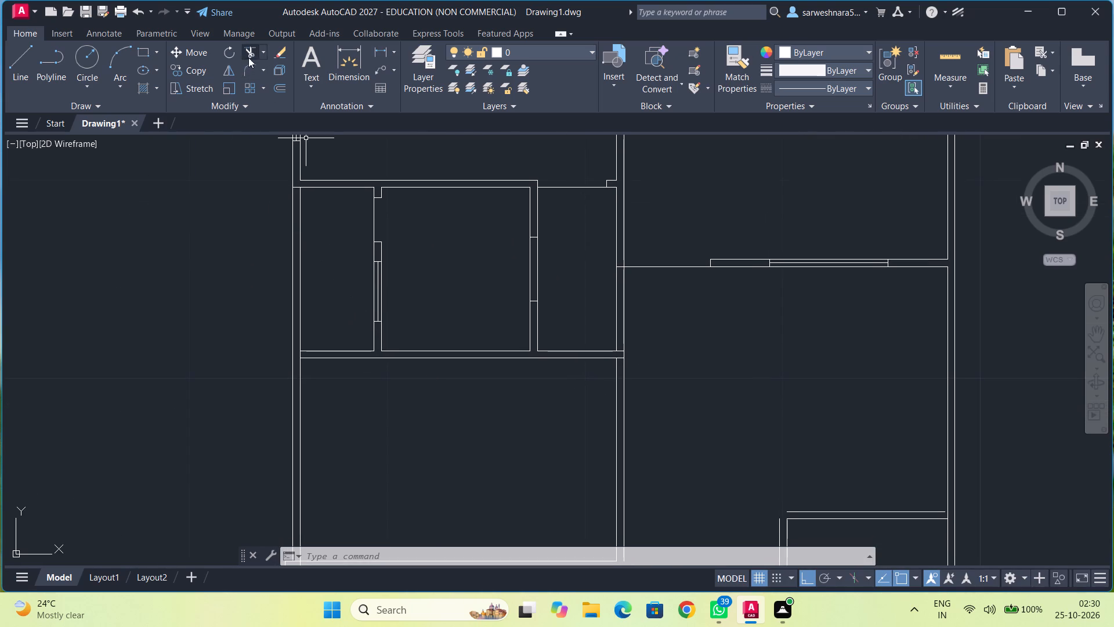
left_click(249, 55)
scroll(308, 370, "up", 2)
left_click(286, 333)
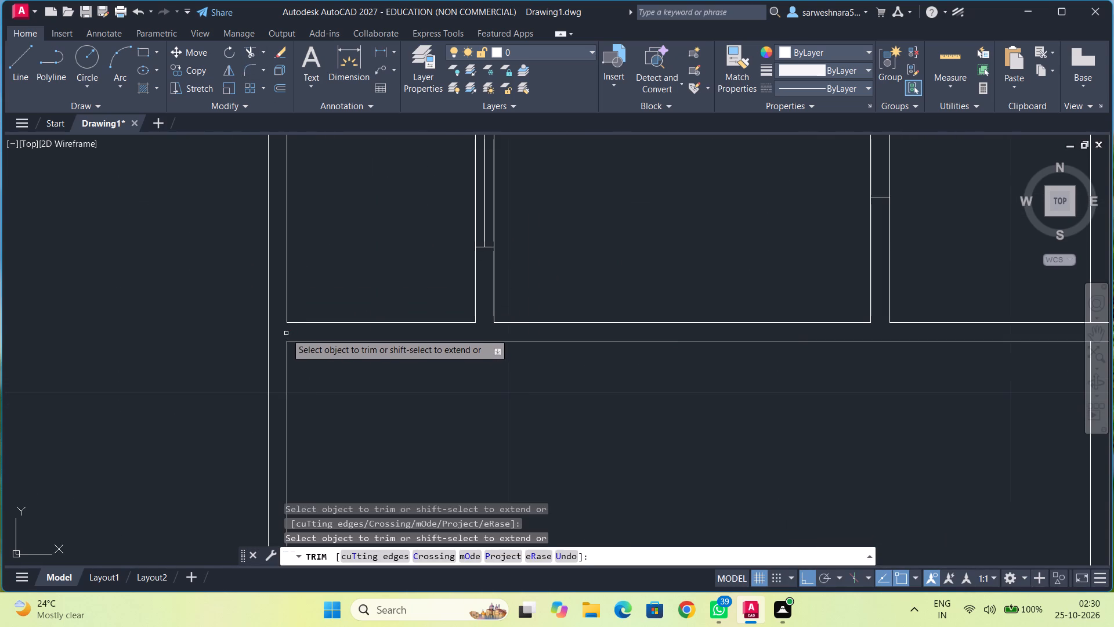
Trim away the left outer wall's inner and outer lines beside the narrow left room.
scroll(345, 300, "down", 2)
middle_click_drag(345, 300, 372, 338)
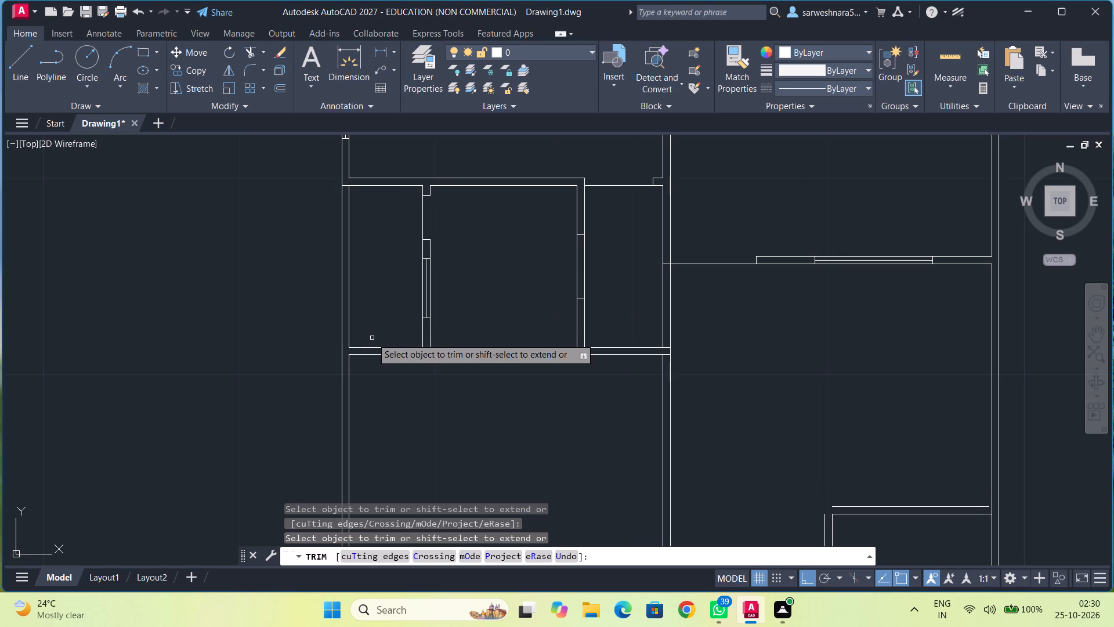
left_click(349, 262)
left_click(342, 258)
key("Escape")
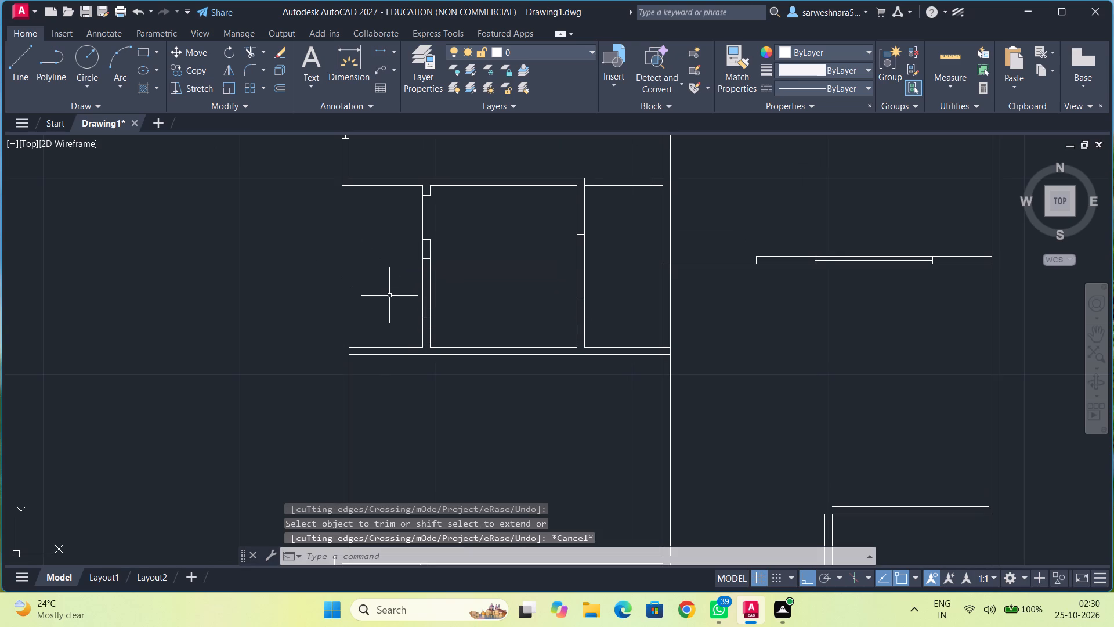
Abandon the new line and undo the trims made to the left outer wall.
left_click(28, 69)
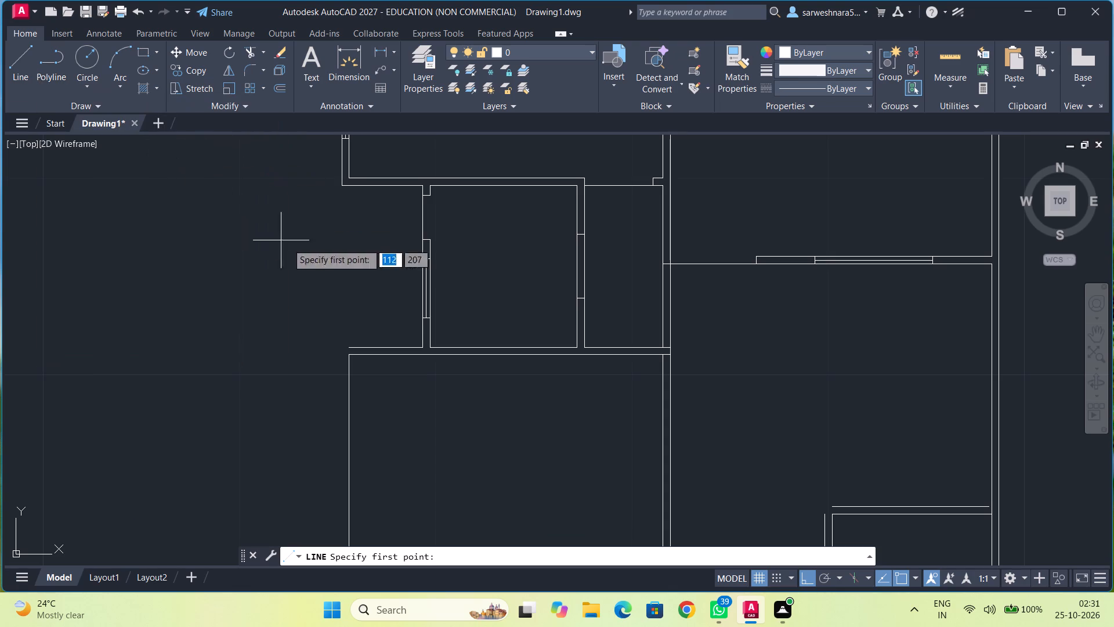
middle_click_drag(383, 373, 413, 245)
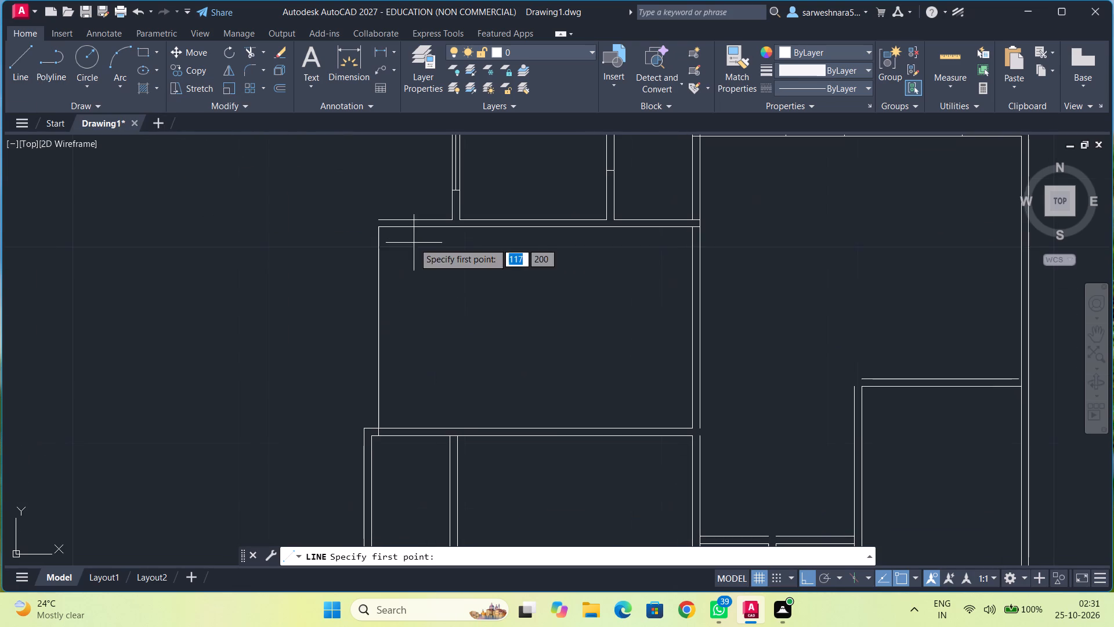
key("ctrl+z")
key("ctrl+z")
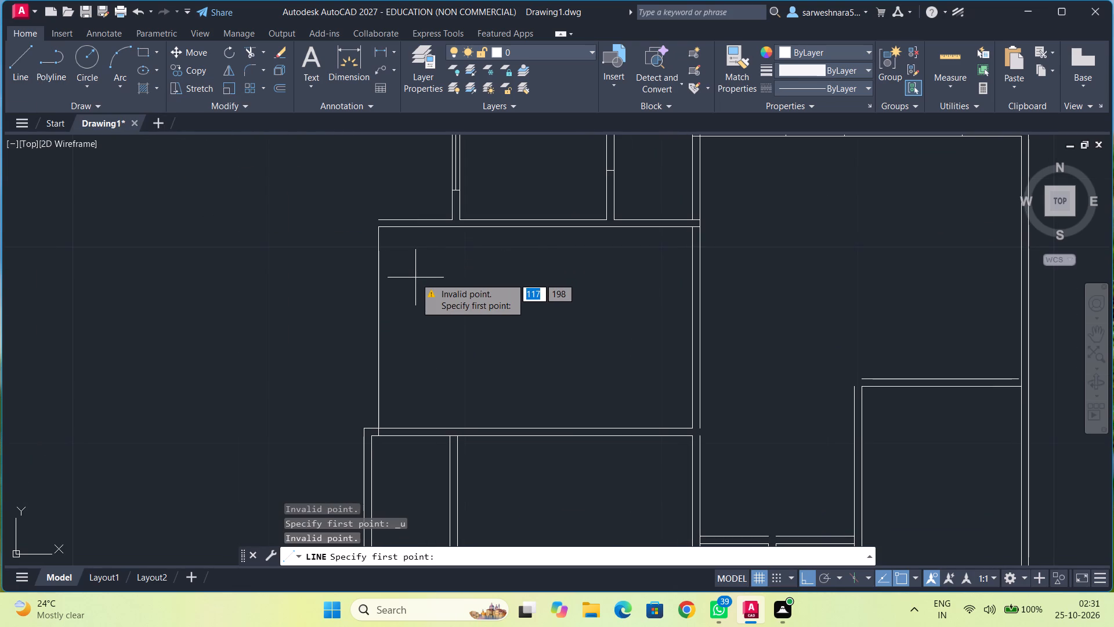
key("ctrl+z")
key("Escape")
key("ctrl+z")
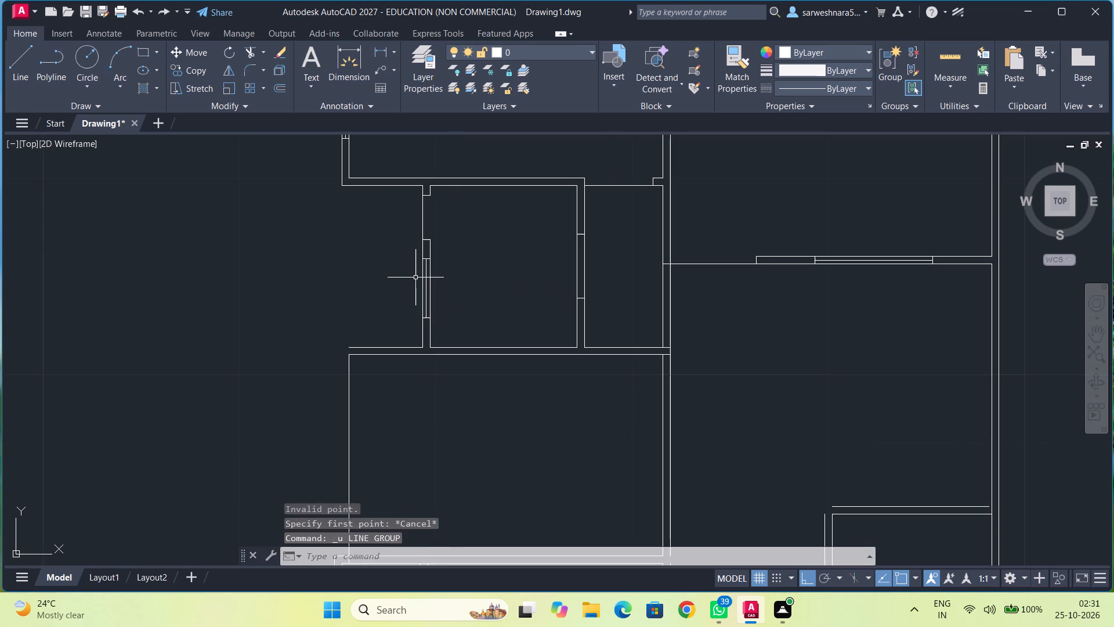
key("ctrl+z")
Draw a 0.375 line left across the outer wall from the narrow left room's inner lower left corner.
middle_click_drag(389, 357, 480, 307)
middle_click_drag(435, 347, 514, 347)
scroll(514, 347, "up", 1)
left_click(20, 58)
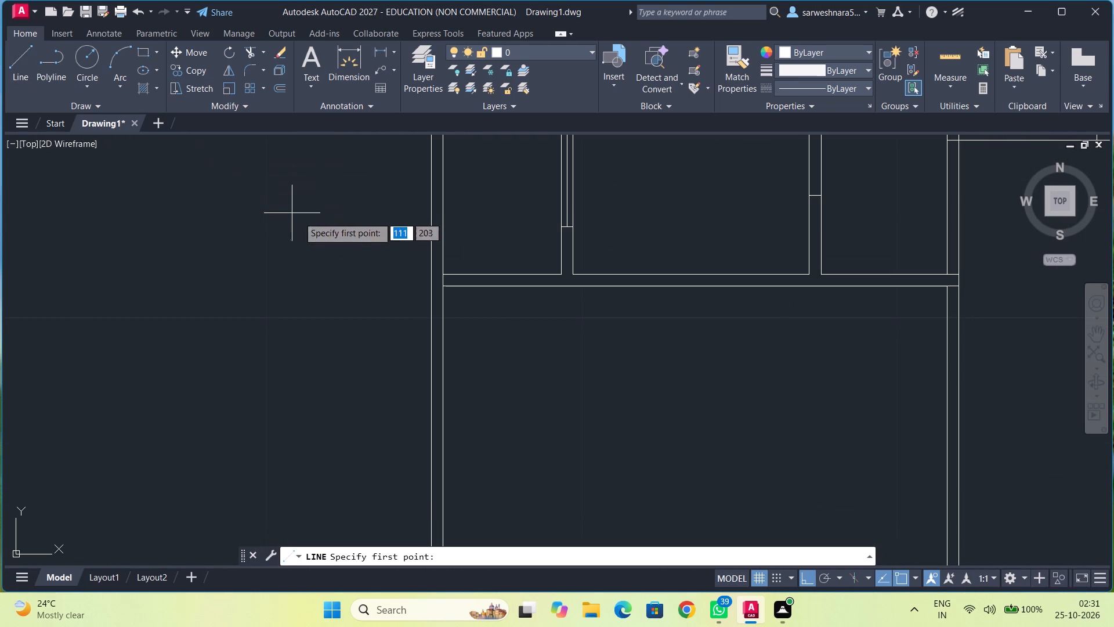
scroll(368, 248, "up", 2)
left_click(557, 312)
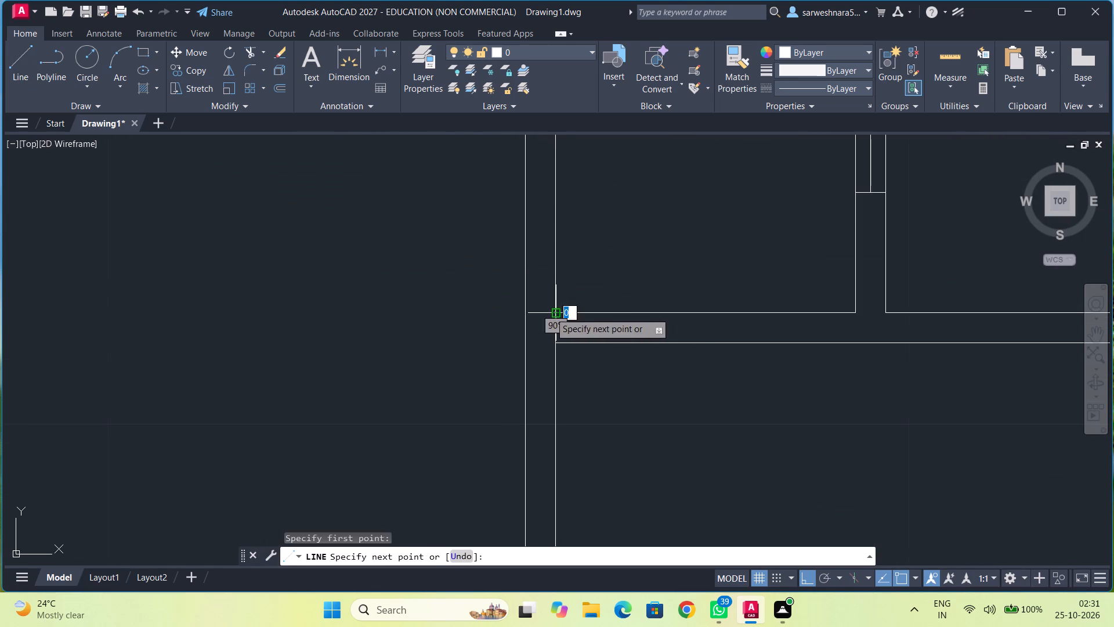
key("0")
key("period")
type("37")
key("5")
key("Return")
key("Escape")
scroll(493, 271, "down", 1)
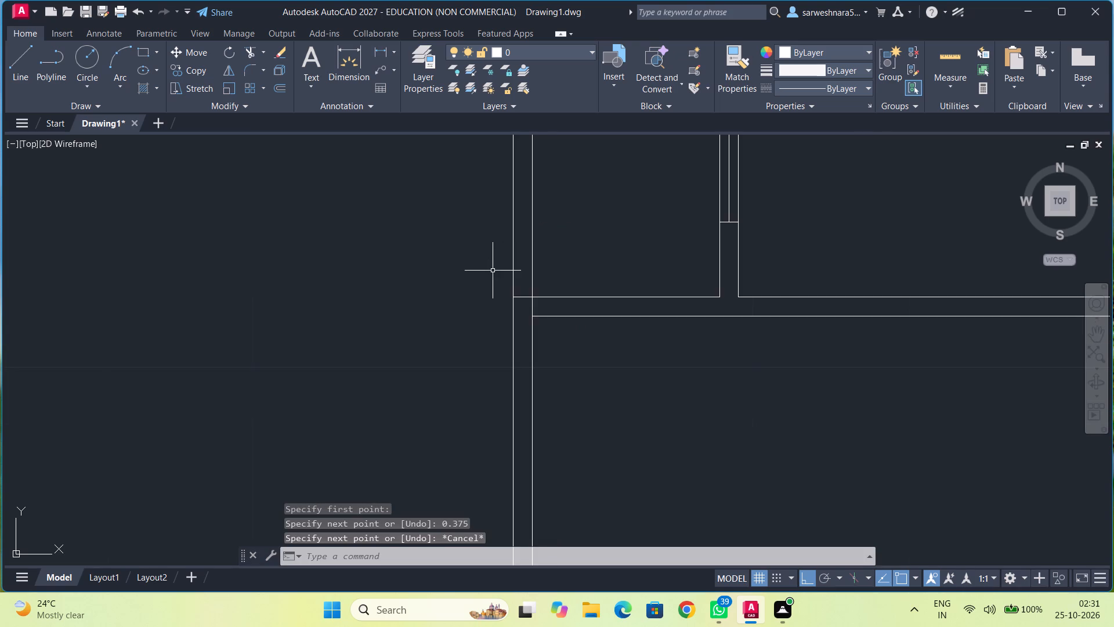
Trim away the left outer wall's outer and inner lines beside the narrow left room.
middle_click_drag(486, 270, 386, 431)
scroll(342, 225, "down", 2)
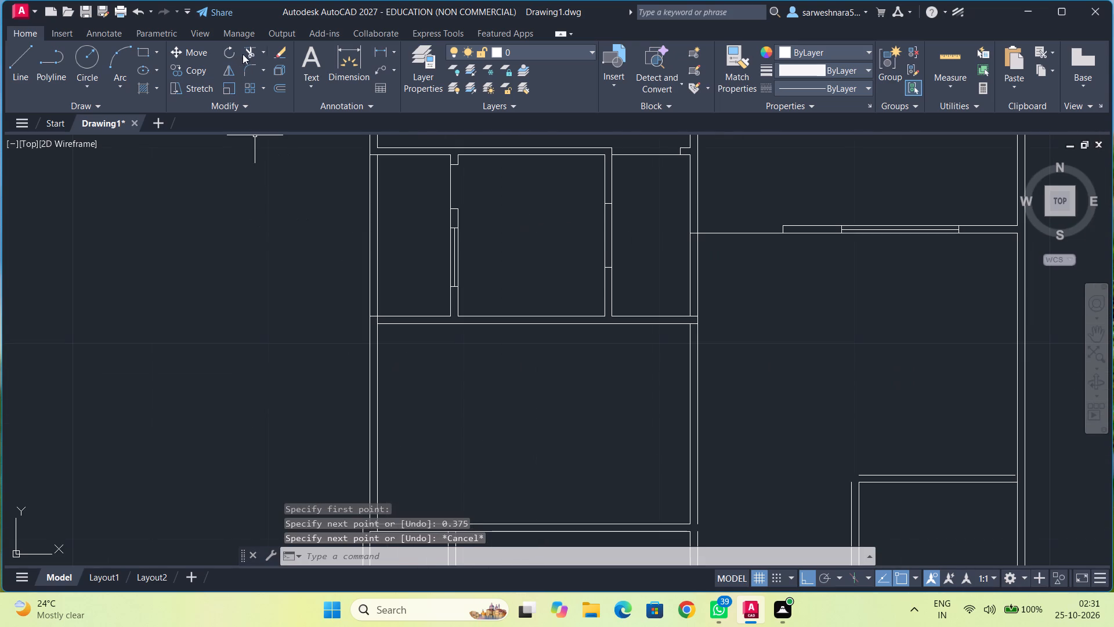
left_click(249, 52)
left_click(371, 206)
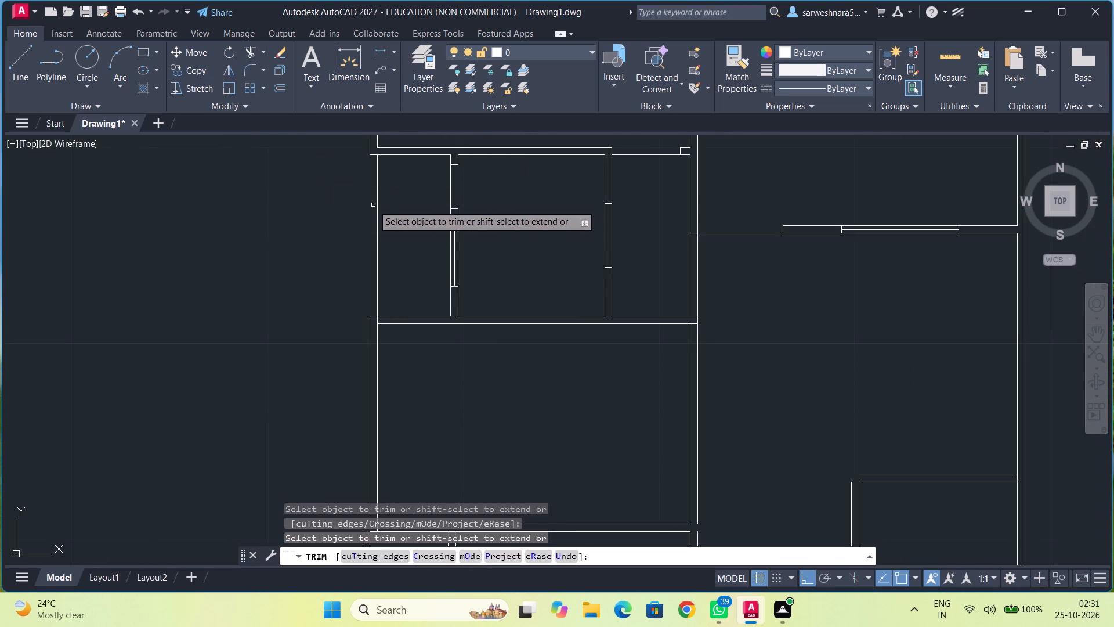
left_click(375, 204)
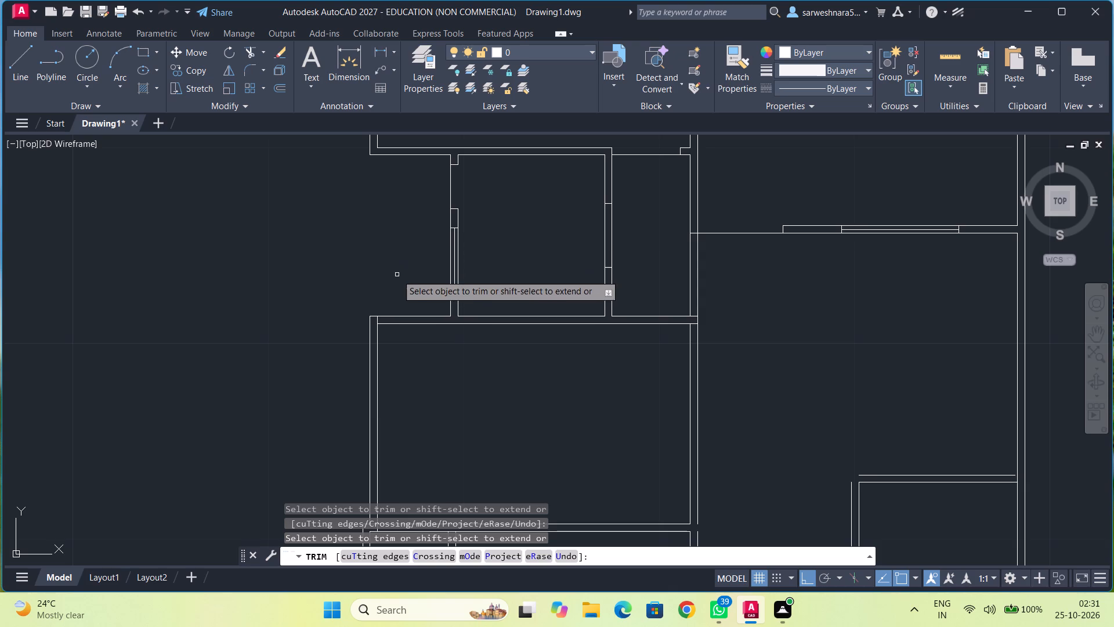
Trim away the inner wall line's stub crossing the wall at the large left room's upper left corner.
scroll(397, 286, "up", 2)
left_click(346, 371)
scroll(377, 302, "down", 1)
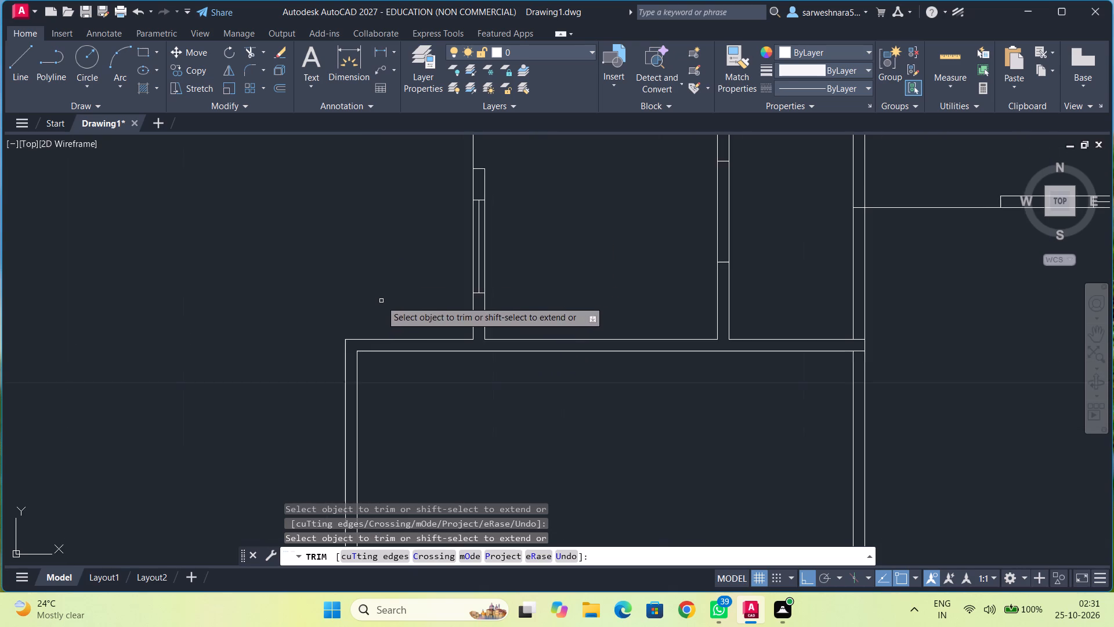
scroll(381, 301, "down", 1)
middle_click_drag(381, 300, 337, 286)
key("Escape")
middle_click_drag(344, 283, 335, 252)
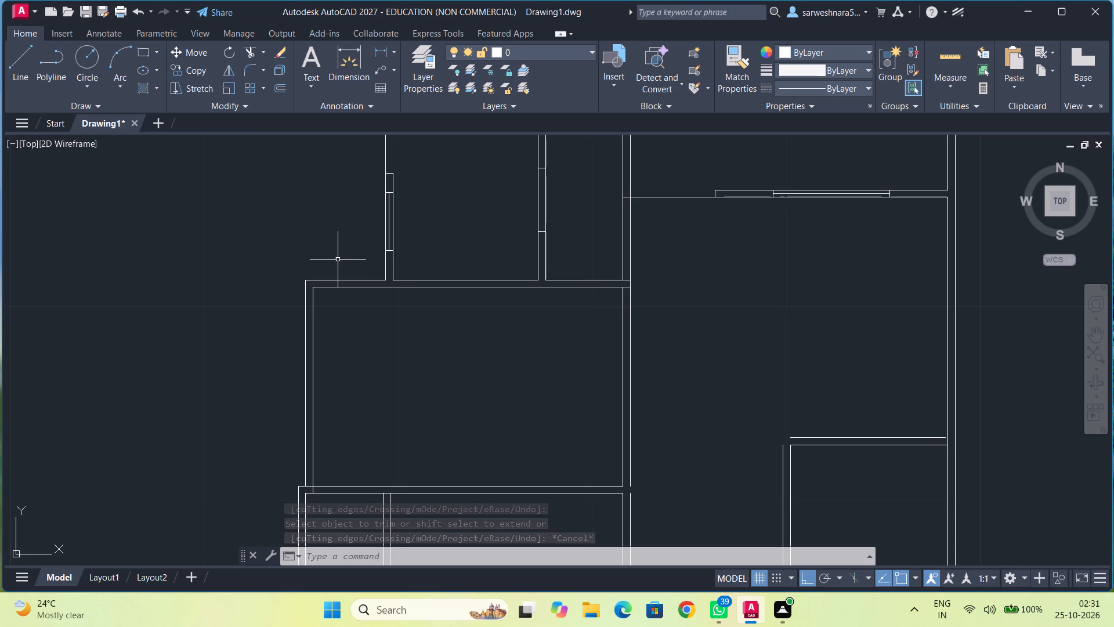
Draw a line from the large left room's inner upper left corner: 2 down, 1 further down, and 0.375 left across the wall.
middle_click_drag(430, 314, 498, 274)
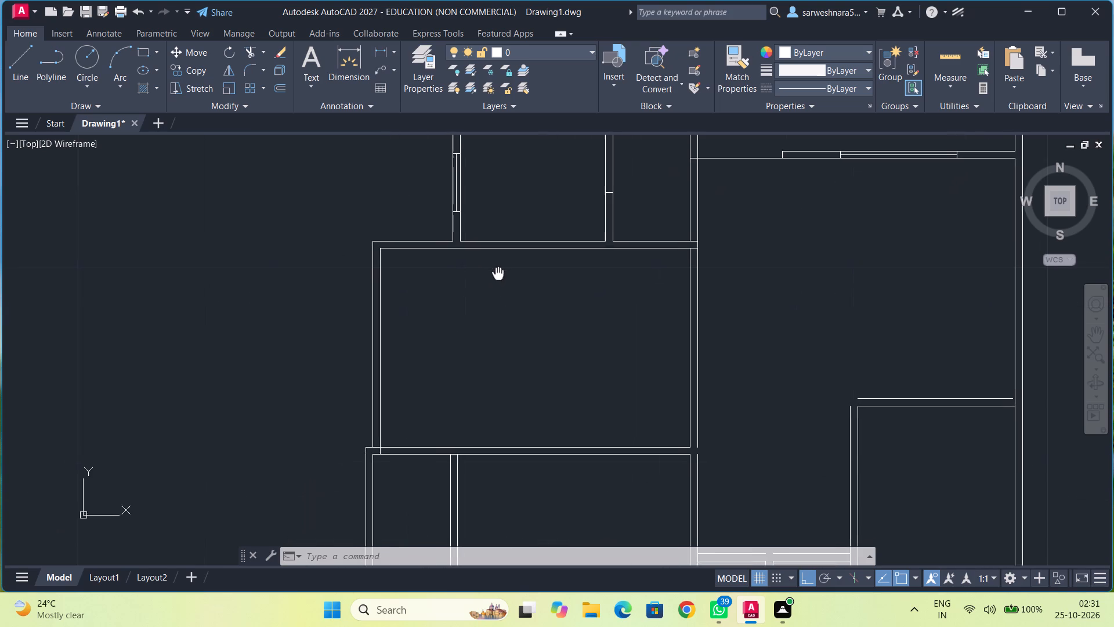
middle_click_drag(471, 286, 508, 278)
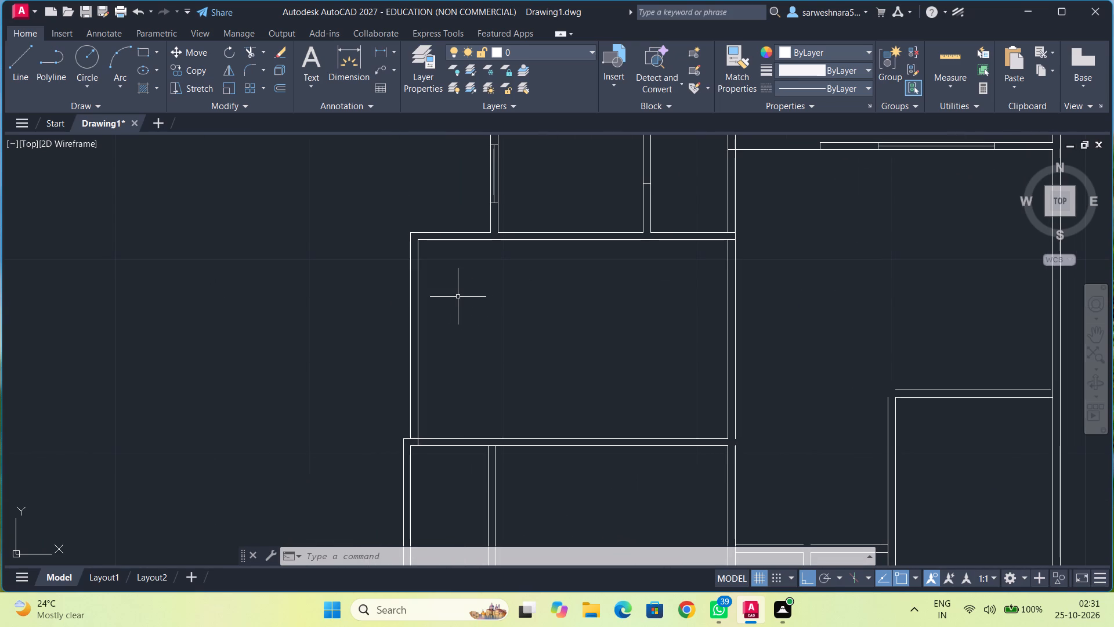
left_click(21, 77)
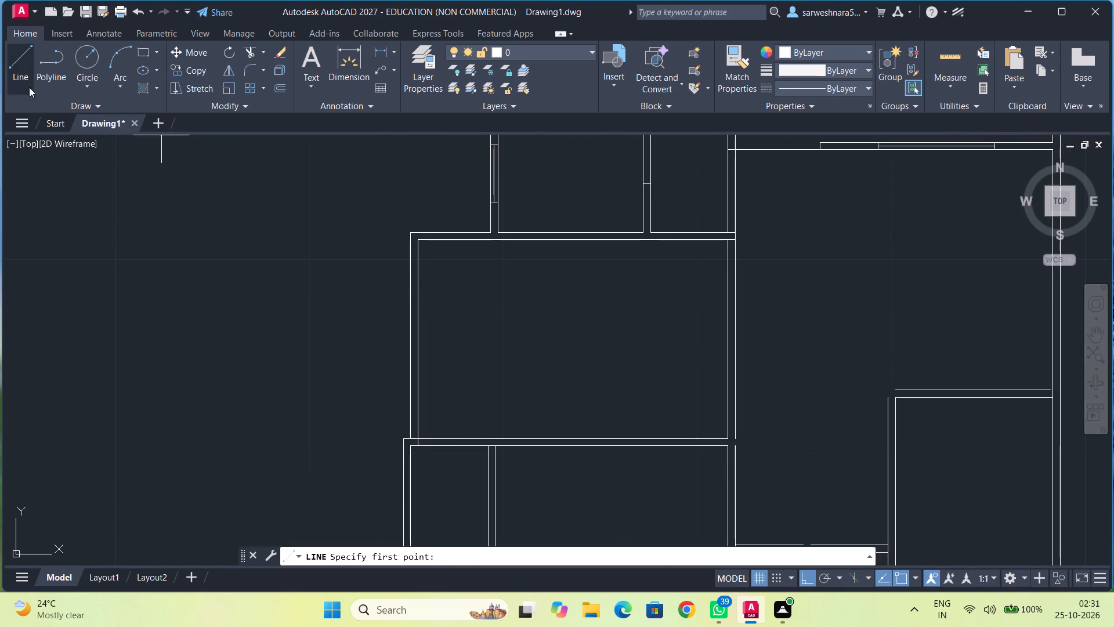
left_click(422, 242)
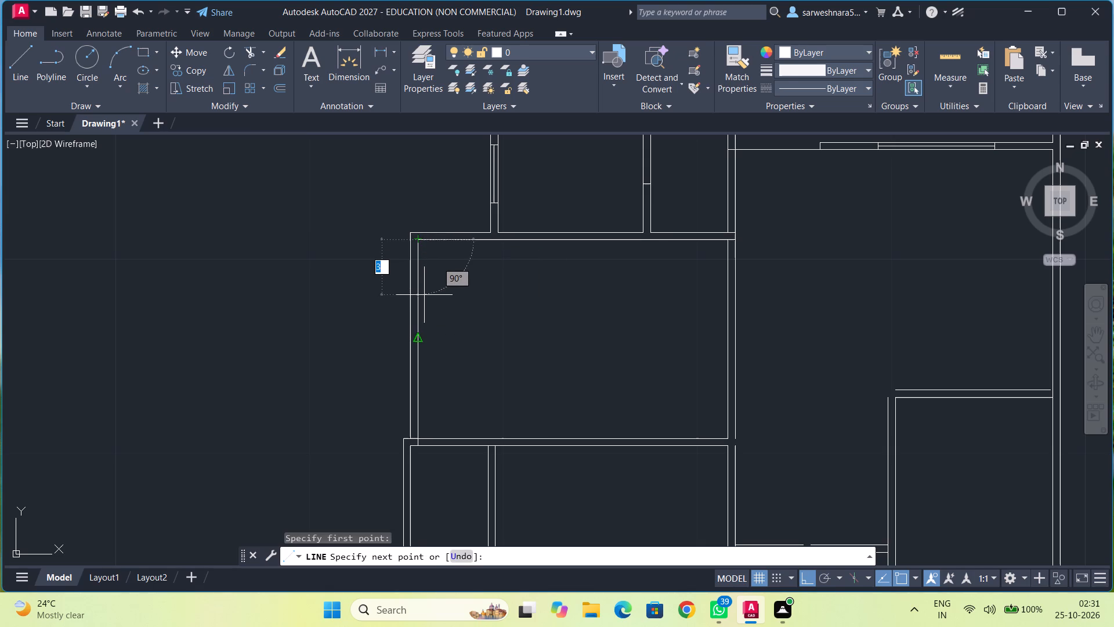
key("2")
key("Return")
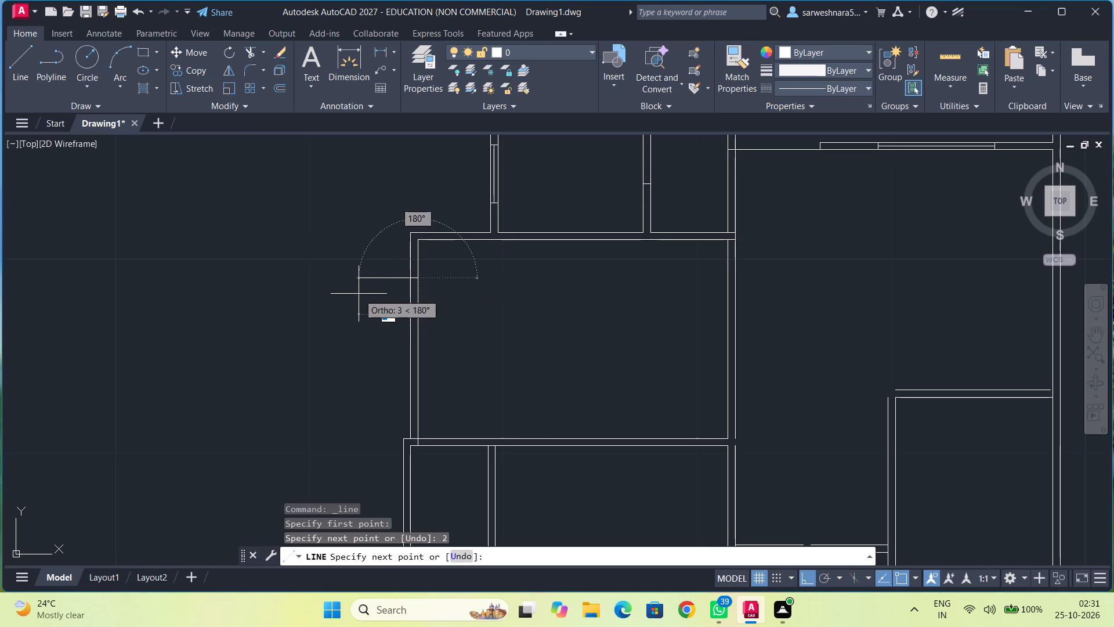
key("1")
key("Return")
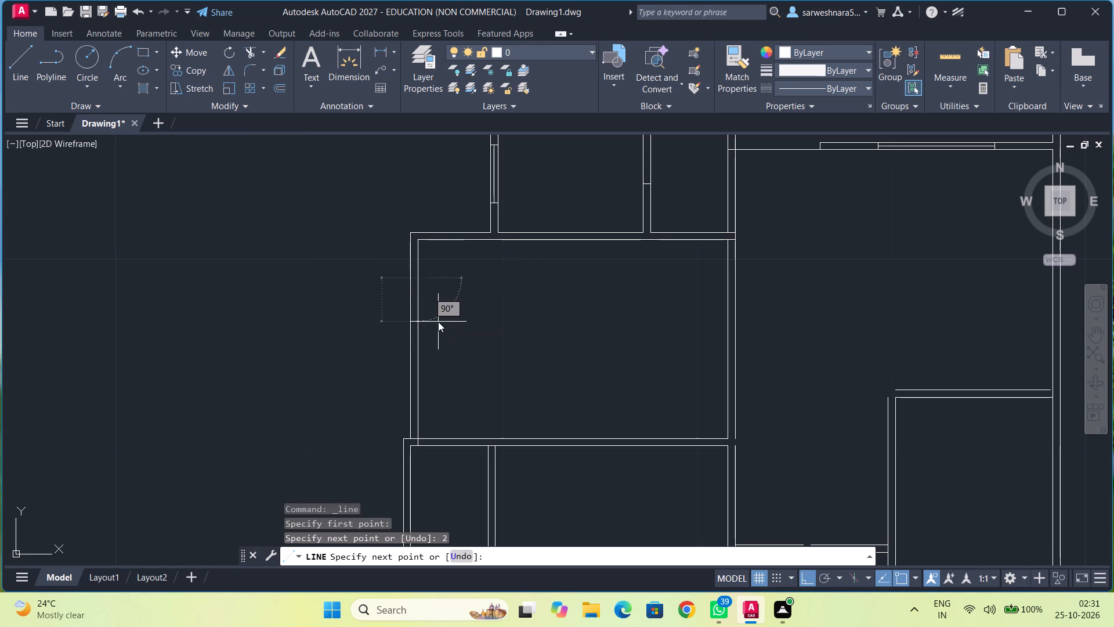
type("0.3")
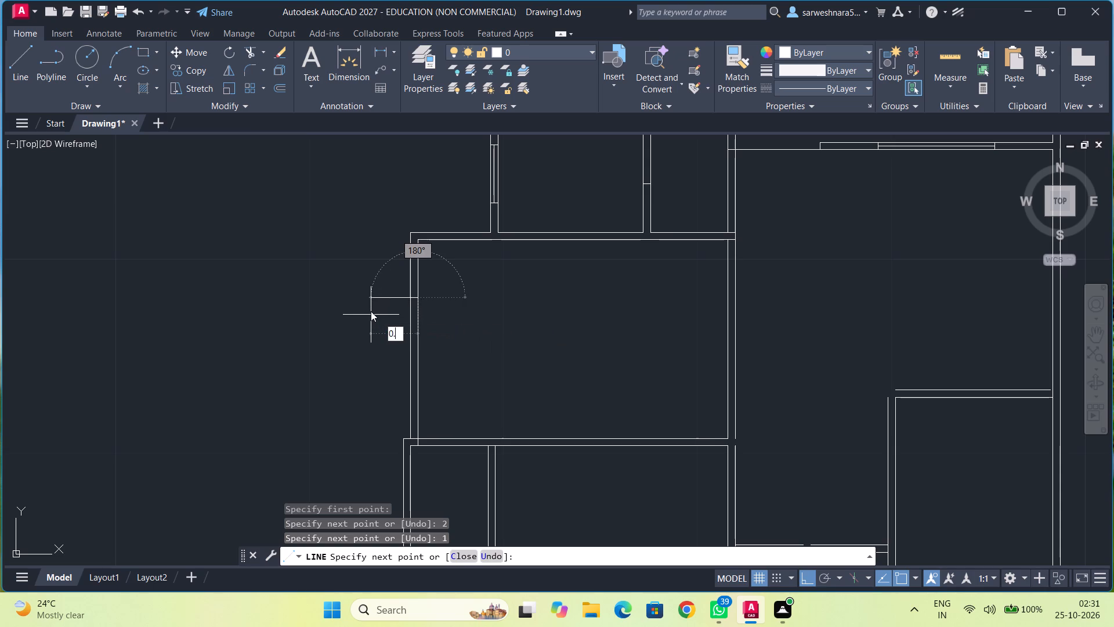
type("75")
key("Return")
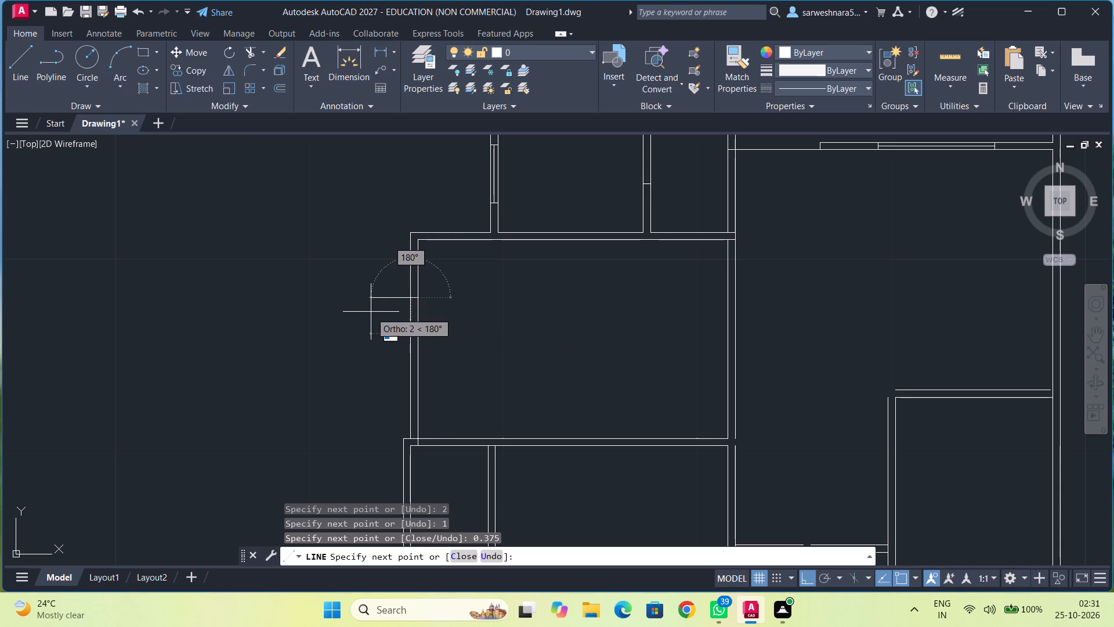
key("Escape")
Draw a line up the left wall's outer face from its lower end: 2, another 0.5, and 0.375 right across the wall.
scroll(378, 391, "up", 1)
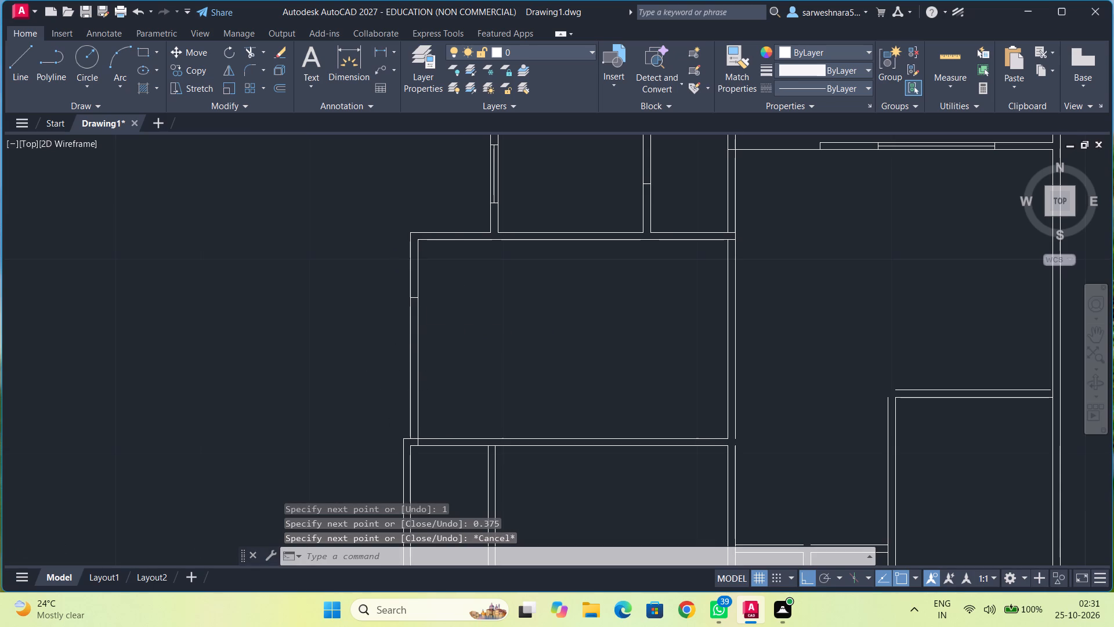
scroll(378, 391, "up", 1)
middle_click_drag(376, 390, 291, 309)
middle_click_drag(314, 344, 290, 343)
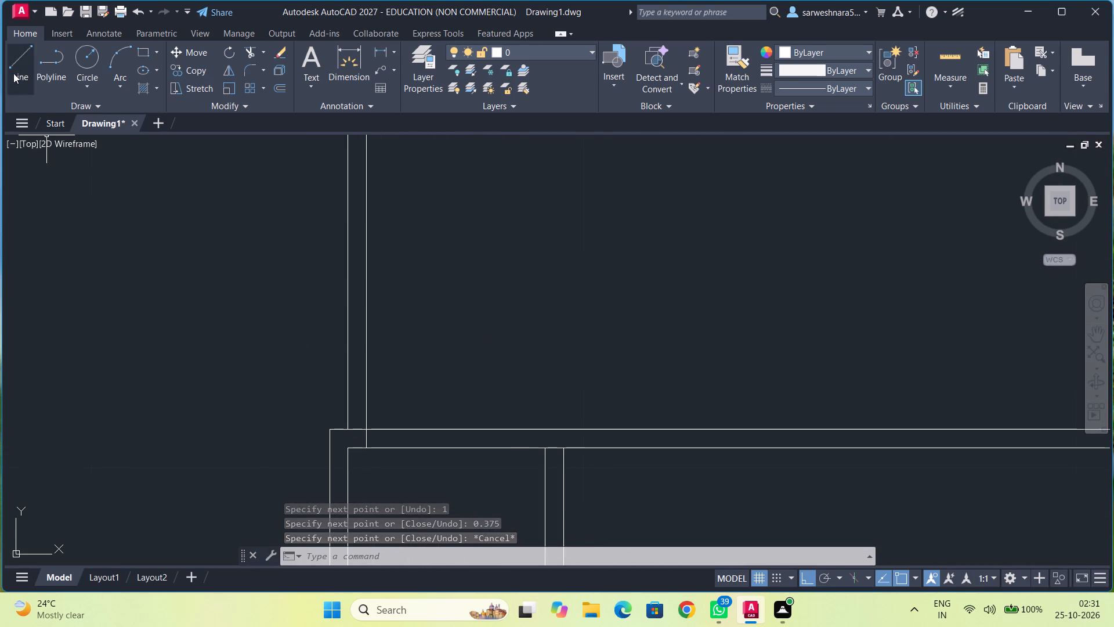
left_click(13, 73)
left_click(348, 428)
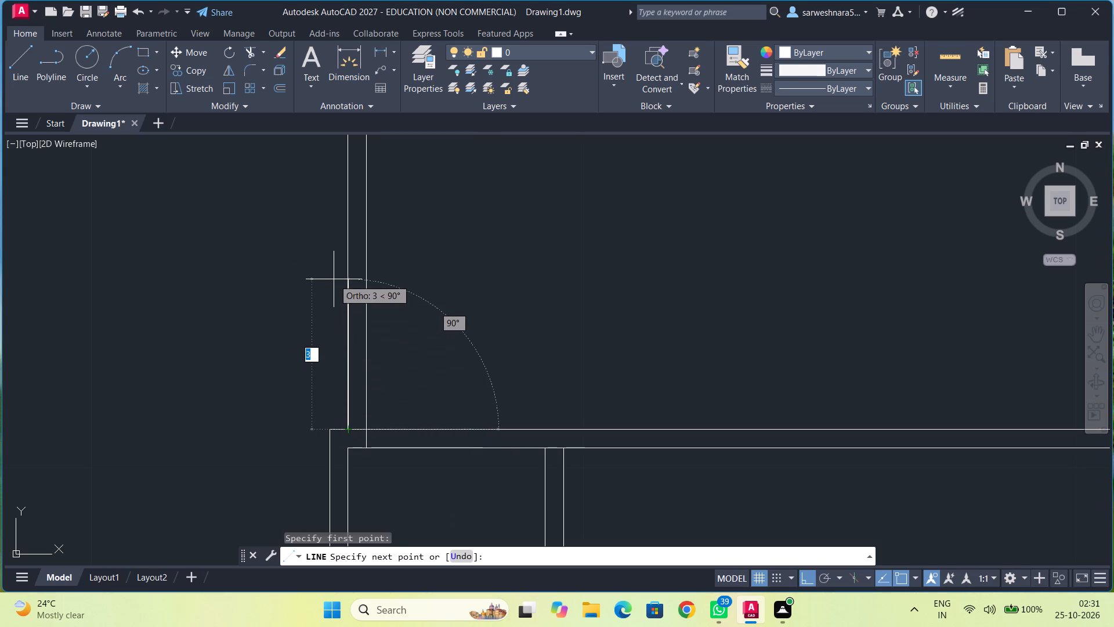
key("2")
key("Return")
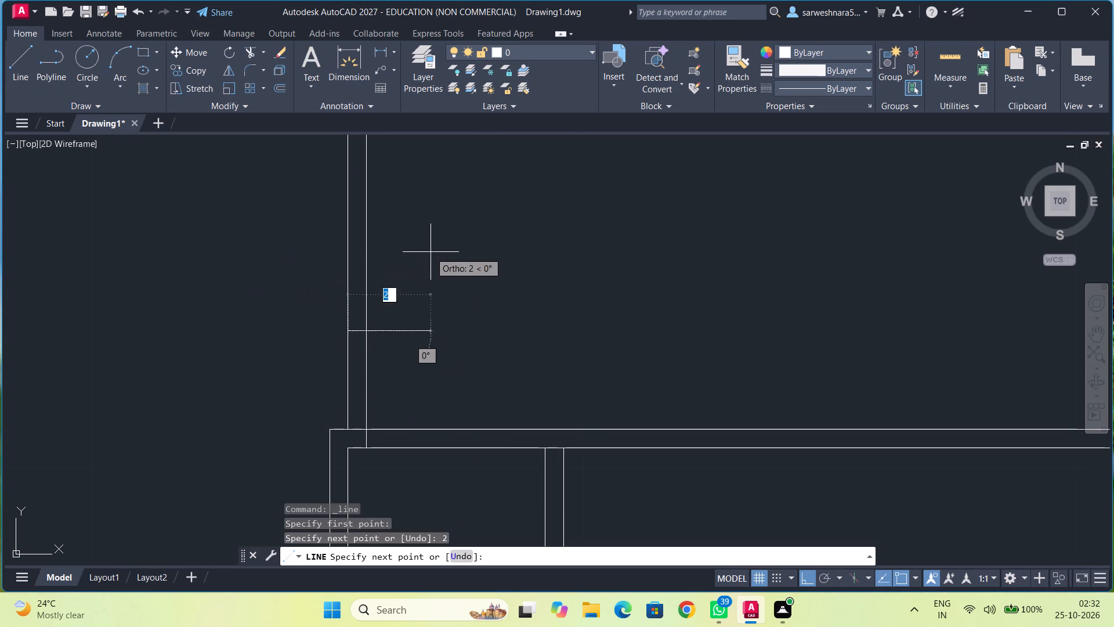
scroll(432, 253, "down", 1)
middle_click_drag(438, 266, 445, 319)
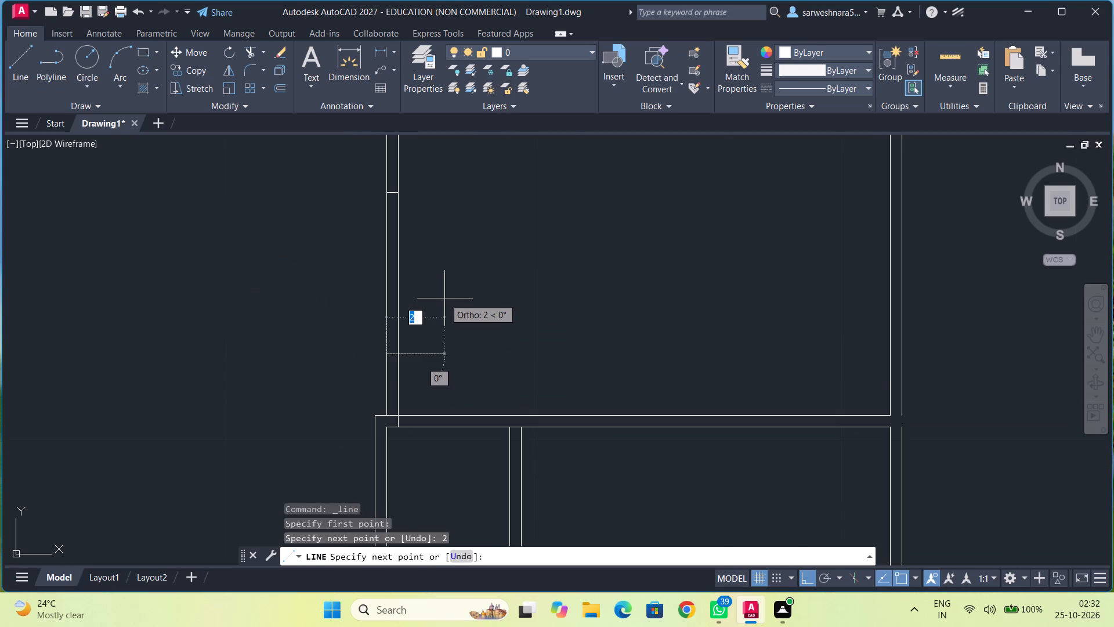
scroll(444, 298, "down", 1)
type("0.")
key("5")
key("Return")
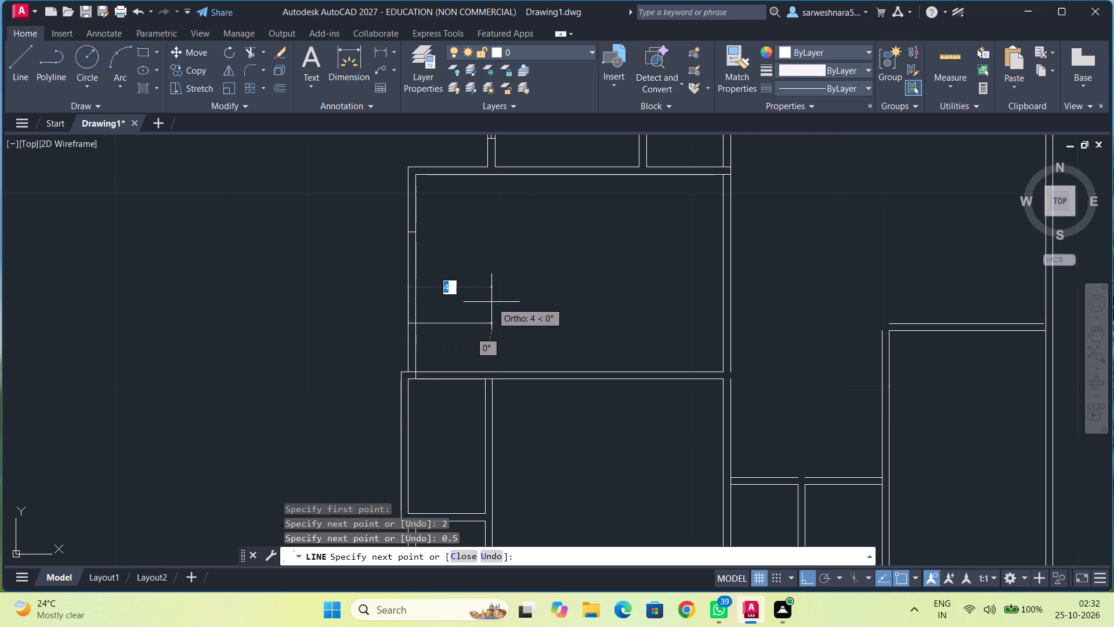
type("0.37")
key("5")
key("Return")
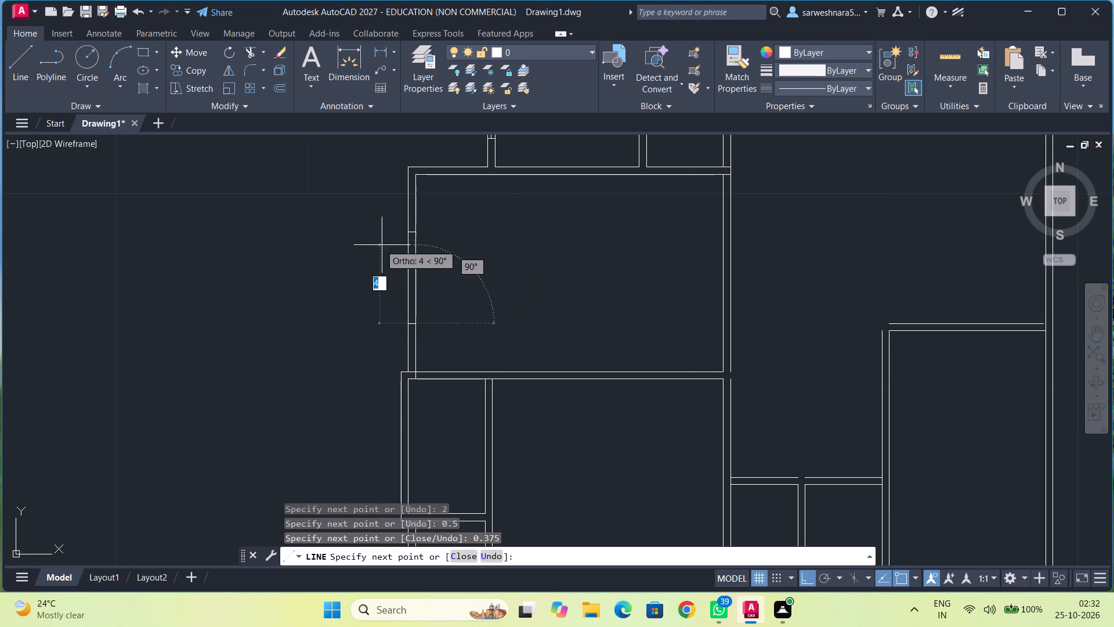
key("Escape")
Draw the window's centre line between the midpoints of the two cross lines in the large left room's left wall.
left_click(16, 60)
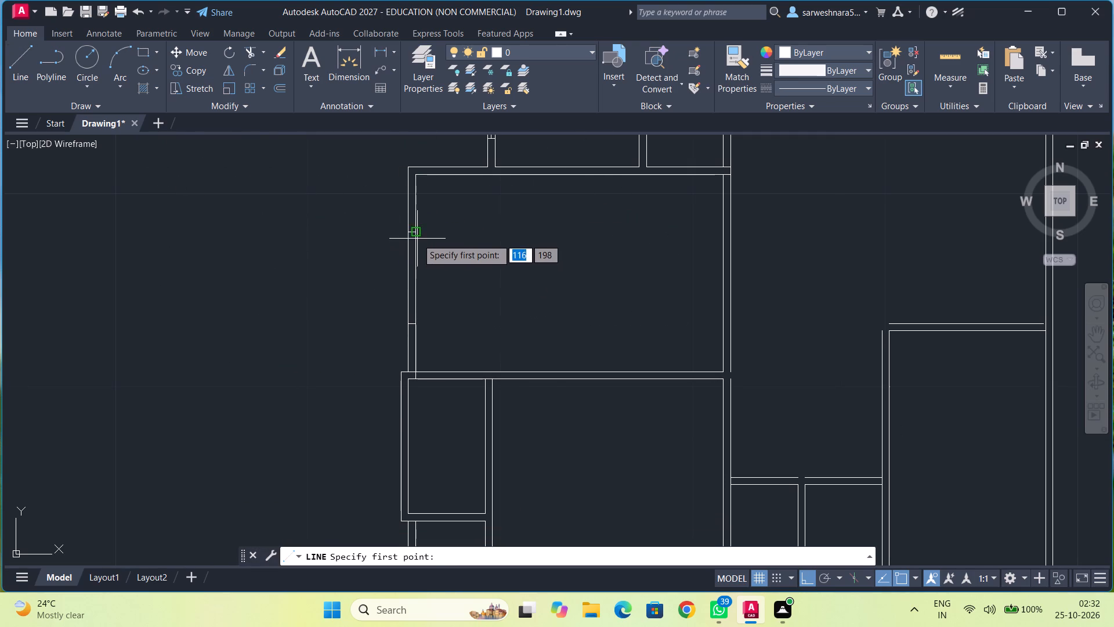
left_click(412, 234)
left_click(411, 323)
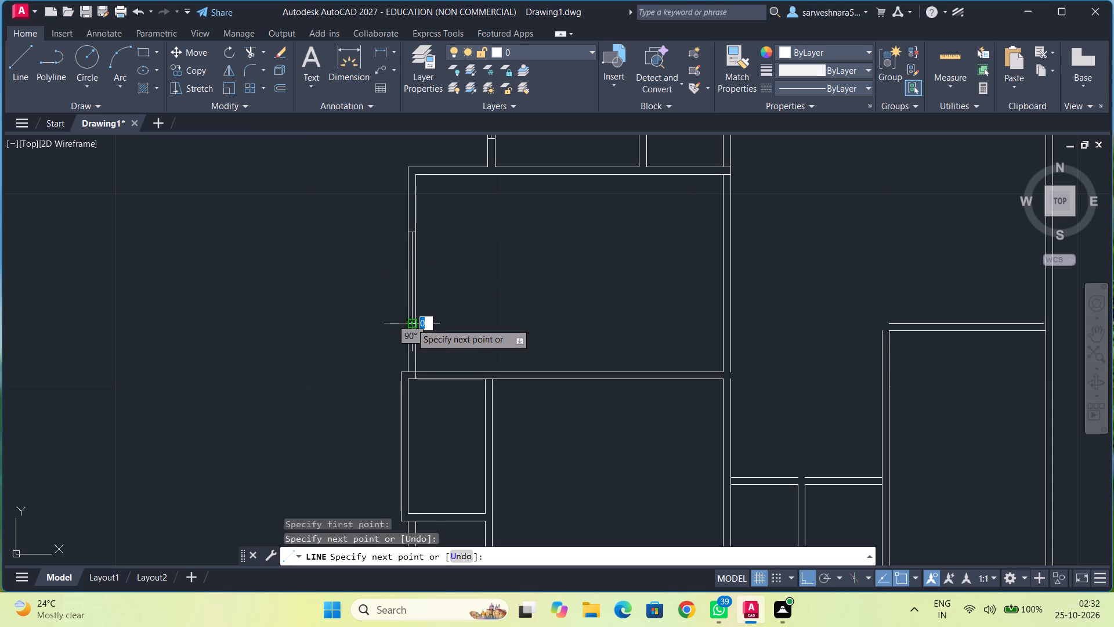
key("Escape")
Trim away the overlapping line pieces where the large left room's left wall meets the wall below.
scroll(442, 349, "up", 2)
middle_click_drag(442, 348, 453, 291)
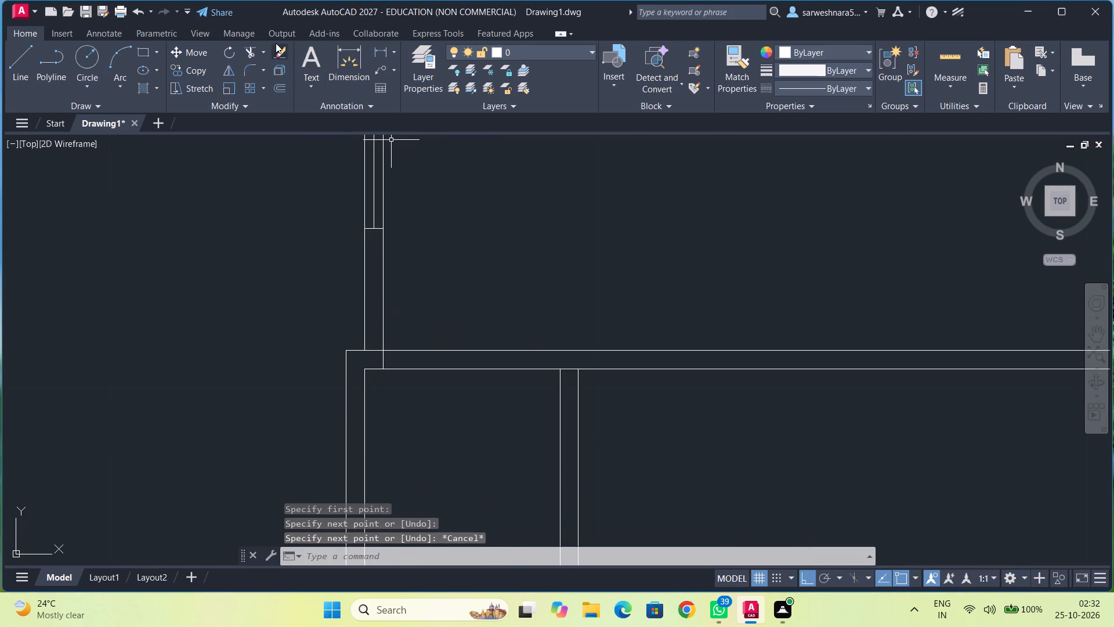
left_click(248, 53)
left_click(383, 358)
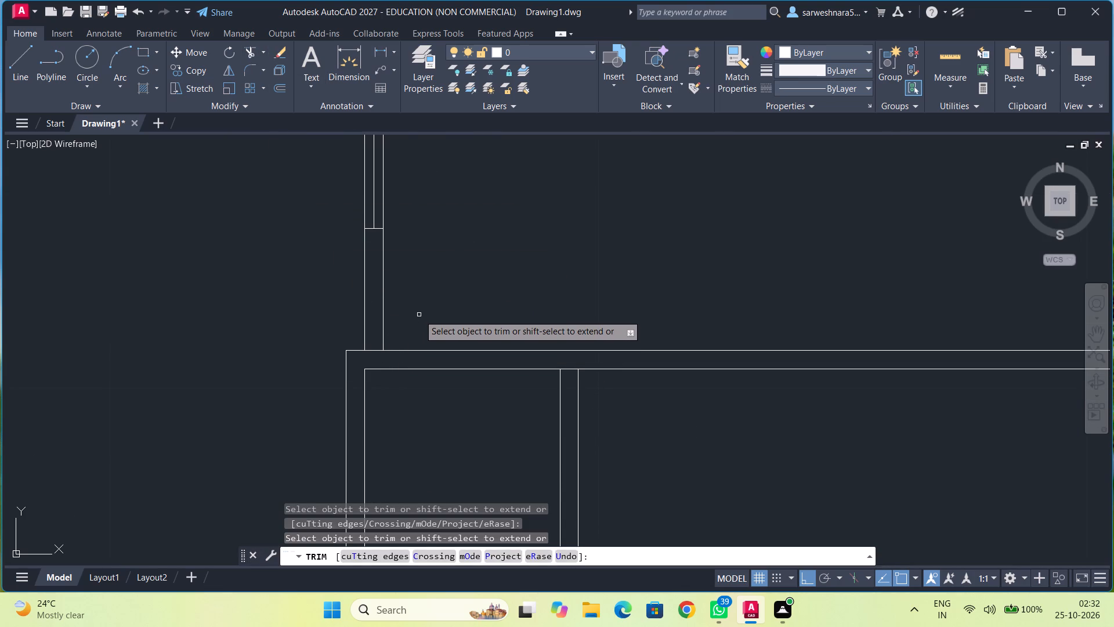
left_click(375, 349)
key("Escape")
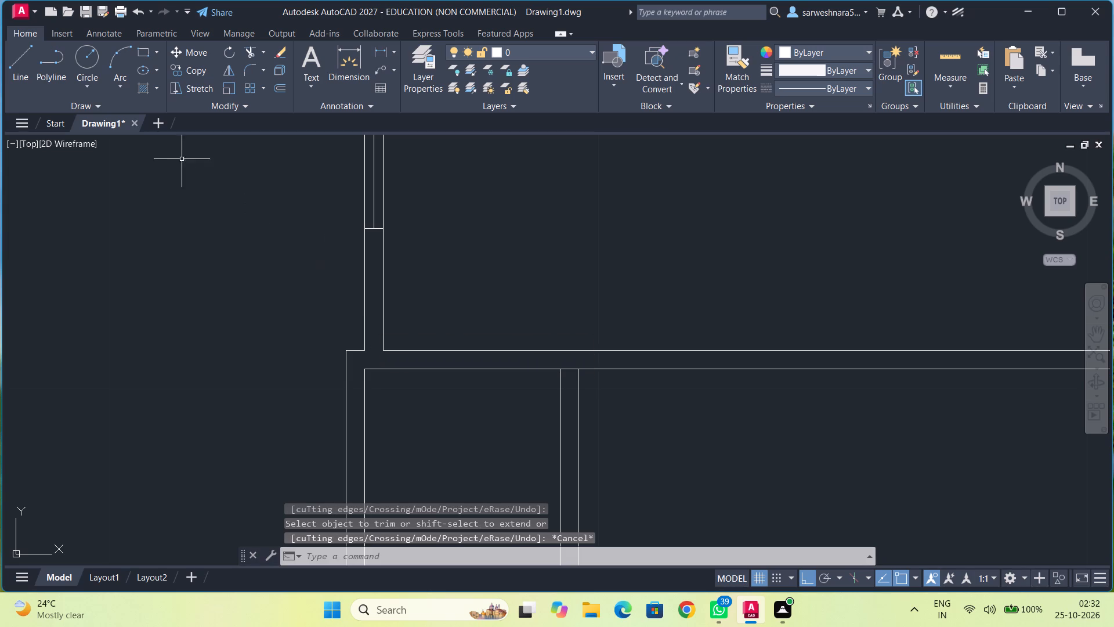
Draw a line from the large left room's inner lower left corner: 0.5 right and 0.375 down across the wall.
left_click(23, 72)
left_click(381, 349)
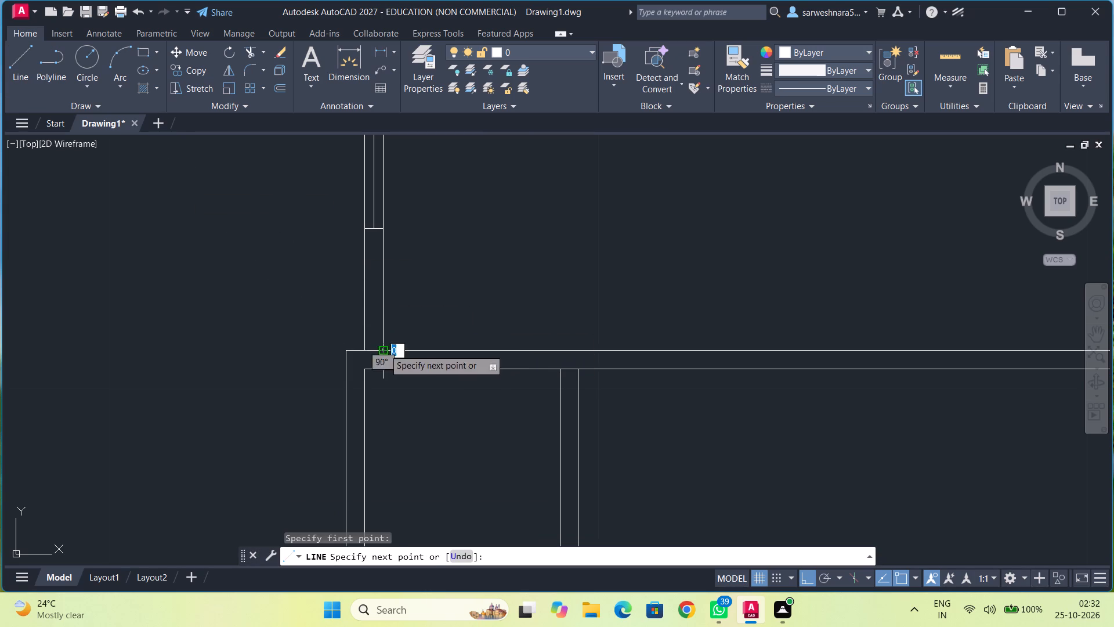
type("0.5")
key("Return")
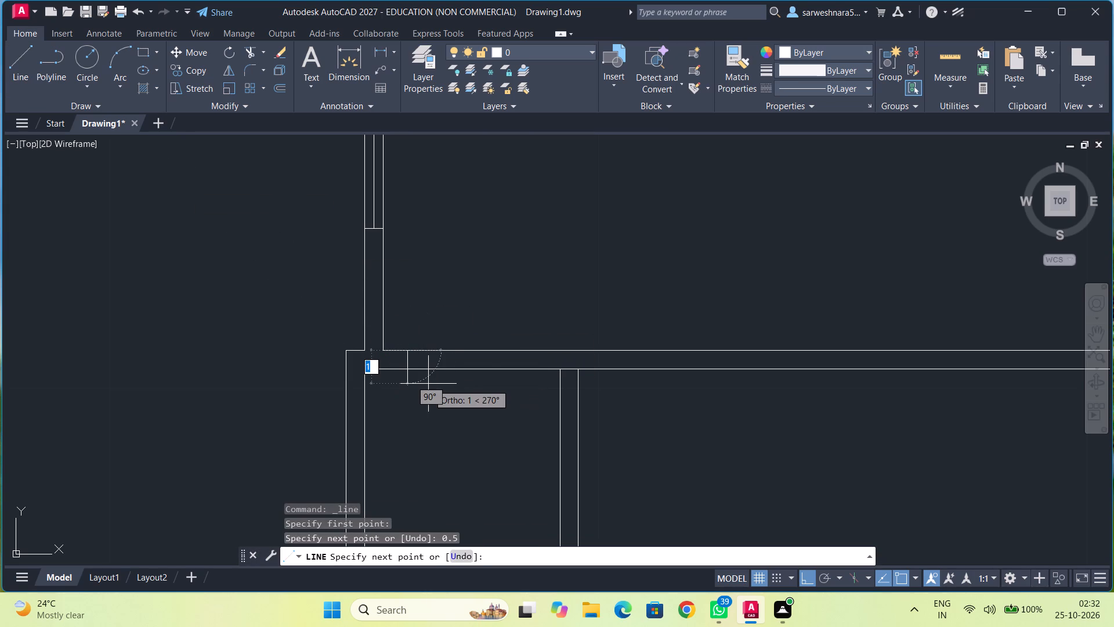
type("0.37")
key("5")
key("Return")
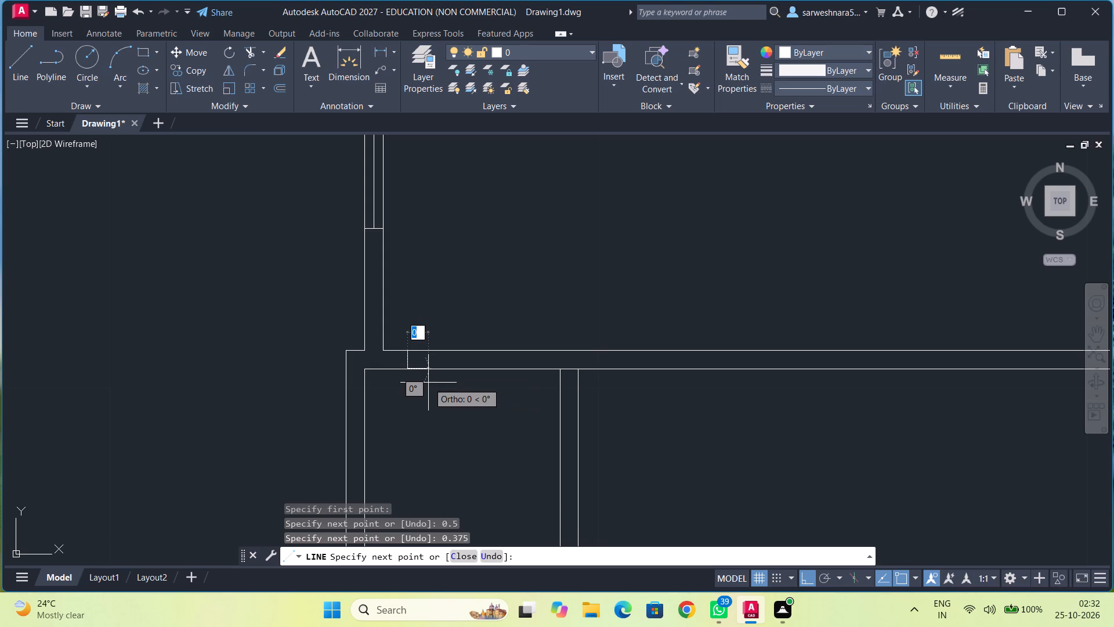
key("Escape")
Draw a line across the large left room's bottom wall, in line with the narrow room's inner right face.
scroll(428, 387, "down", 1)
middle_click_drag(428, 394, 405, 386)
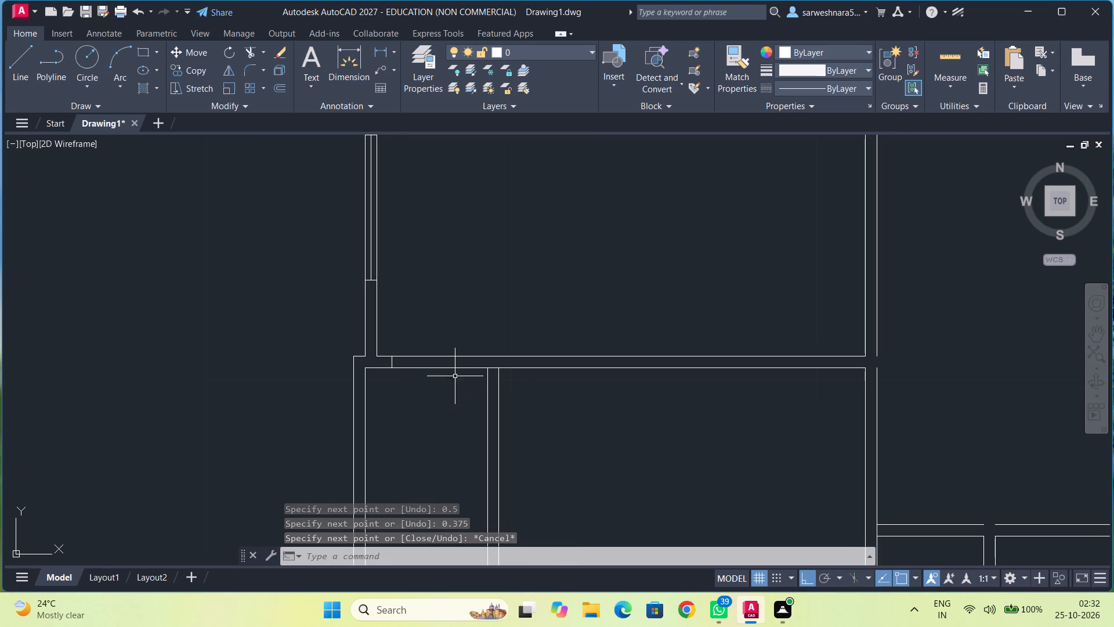
left_click(28, 66)
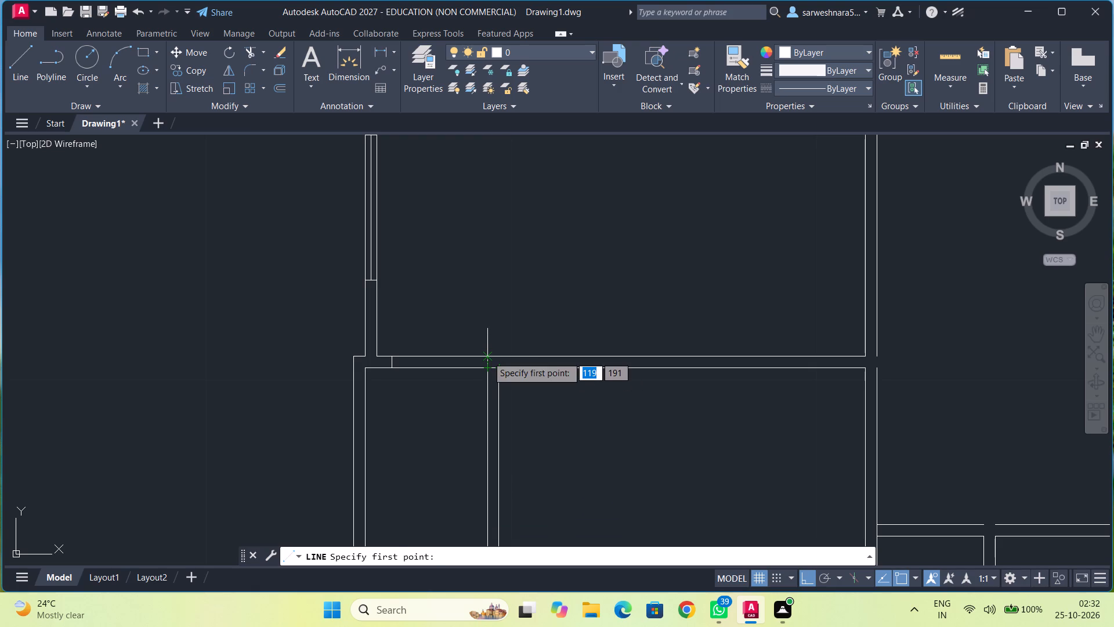
left_click(487, 356)
left_click(489, 370)
key("Escape")
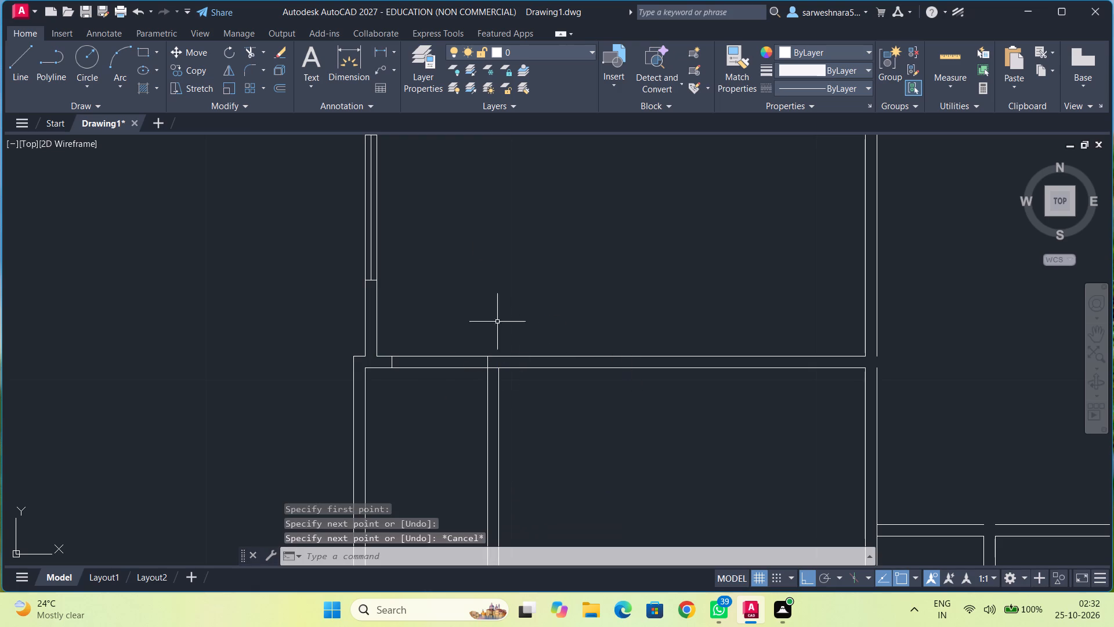
Trim away the wall's upper line above the narrow room's opening and the lower line's stub inside the right wall junction.
left_click(247, 49)
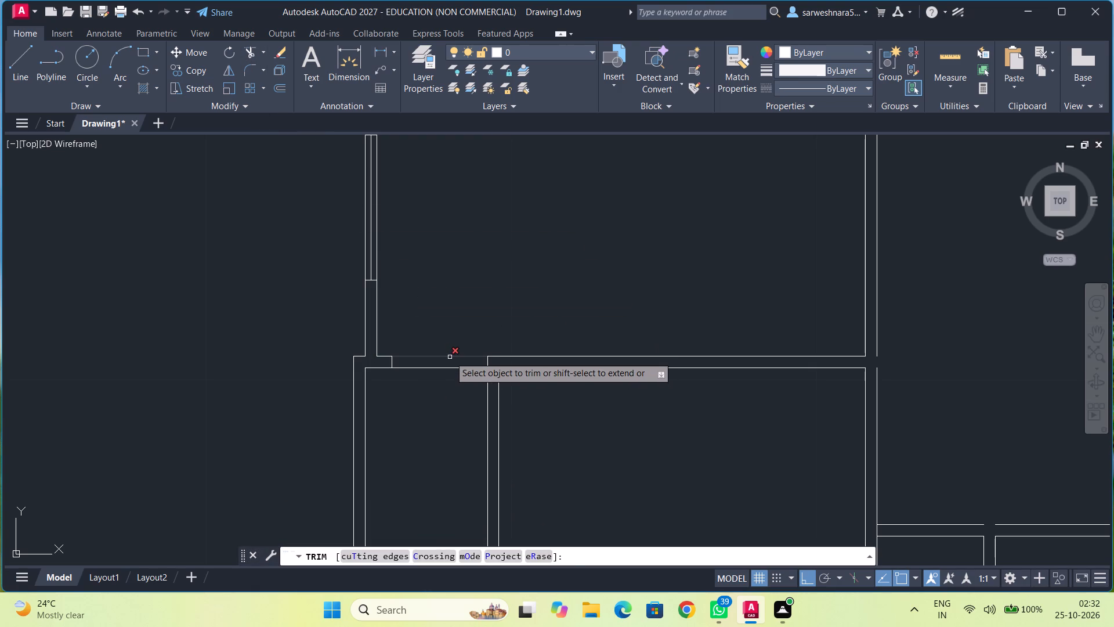
left_click(450, 356)
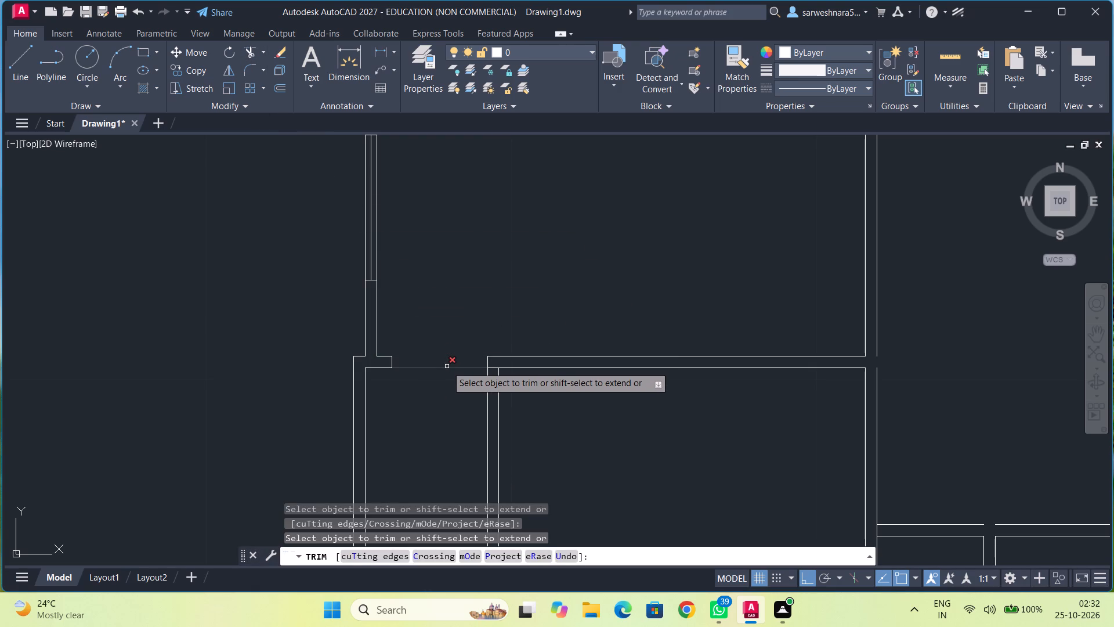
middle_click_drag(484, 313, 439, 308)
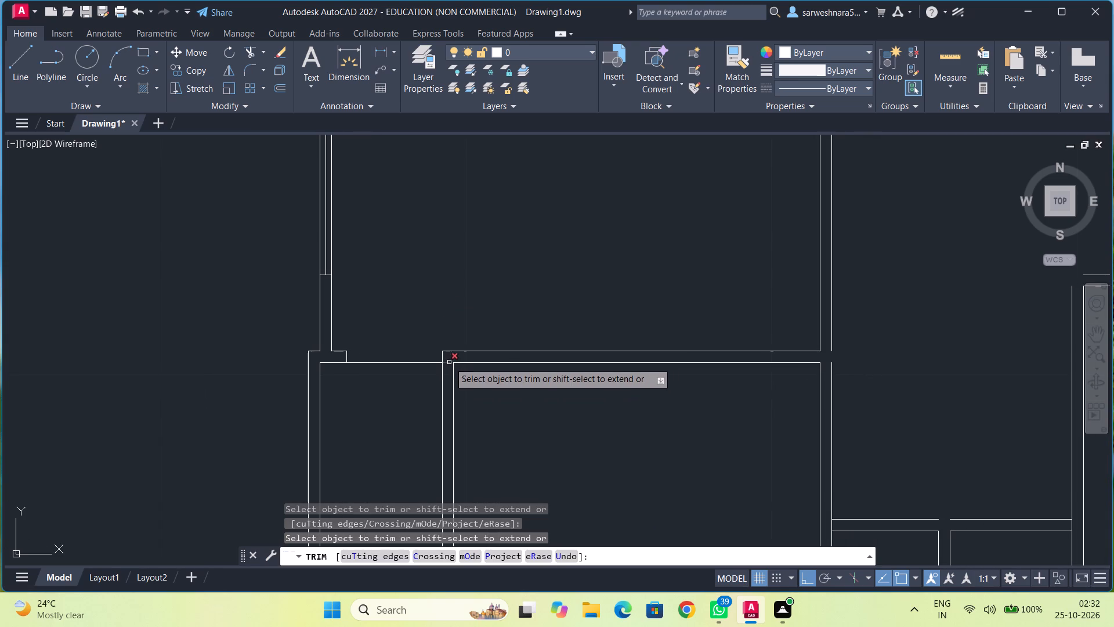
left_click(449, 362)
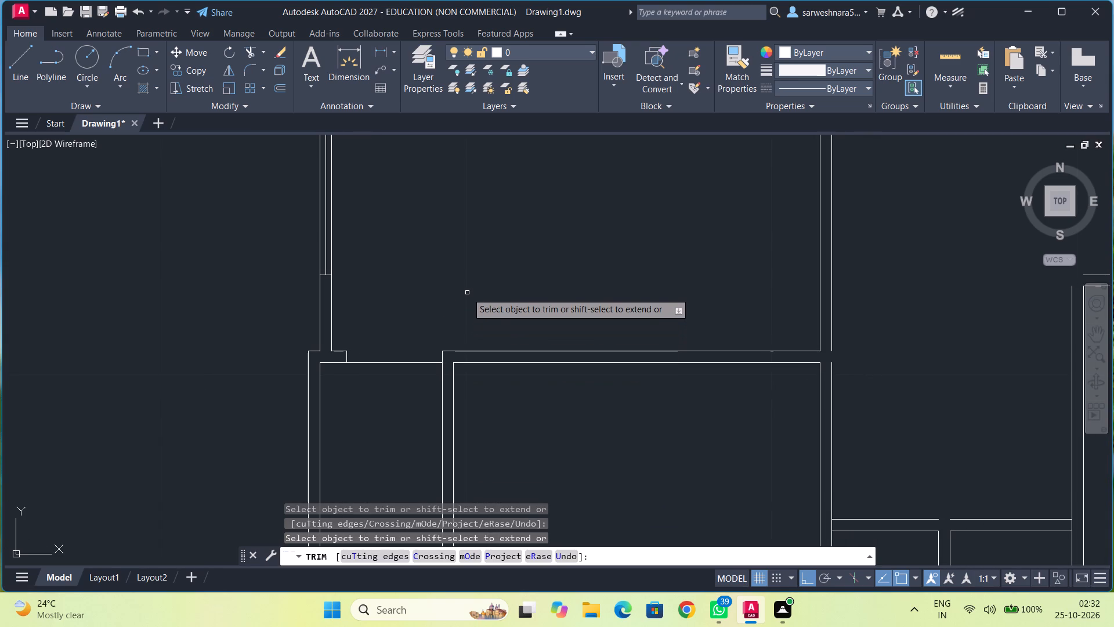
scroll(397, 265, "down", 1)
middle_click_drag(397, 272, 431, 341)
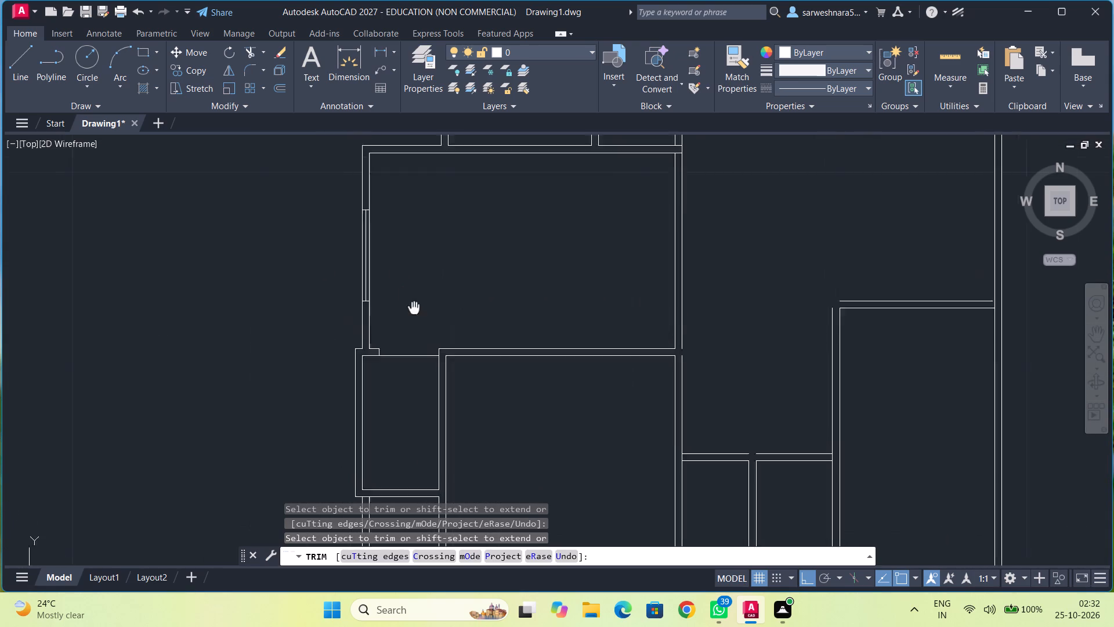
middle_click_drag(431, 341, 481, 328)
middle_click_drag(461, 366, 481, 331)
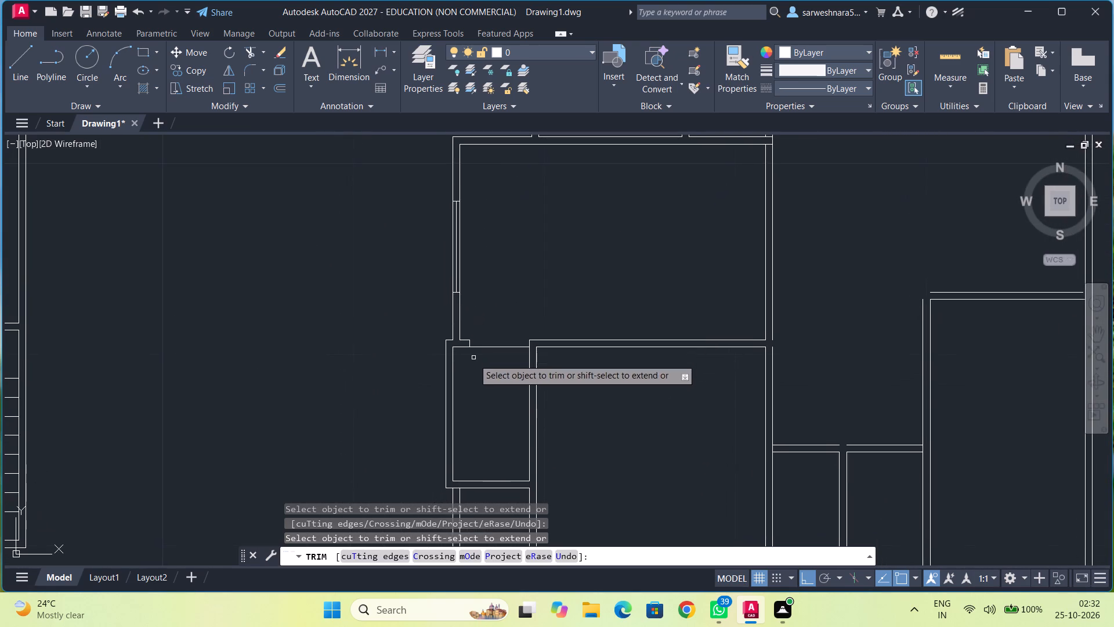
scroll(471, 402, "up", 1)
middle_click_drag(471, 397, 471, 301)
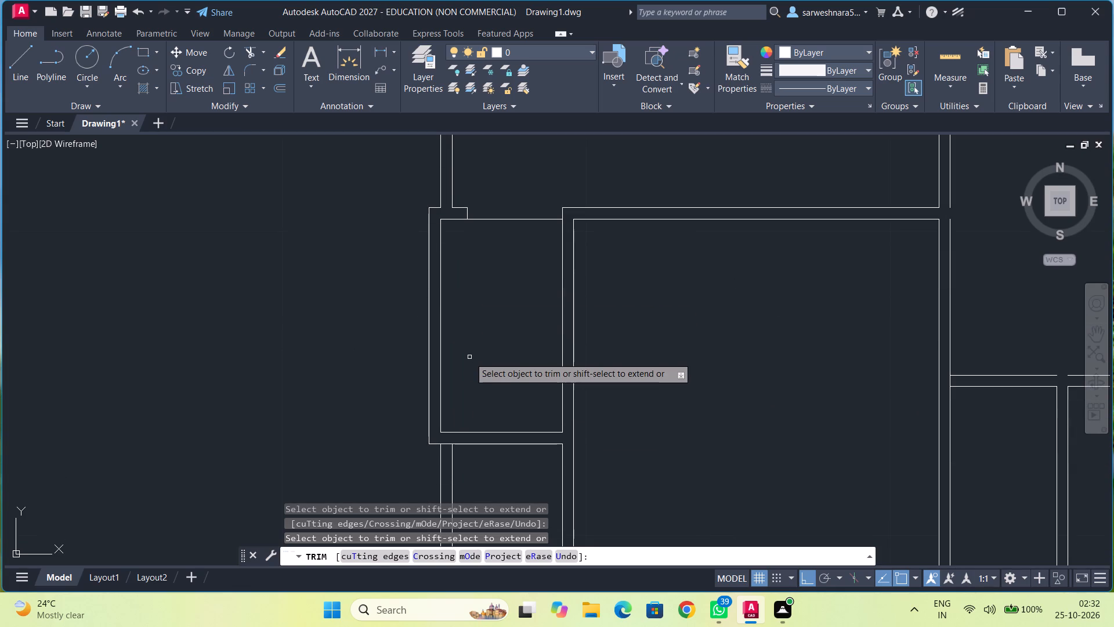
Draw a line from the narrow room's inner upper left corner: 2 down, 1 down, 0.5 up, and 0.375 left across the wall.
key("Escape")
left_click(21, 69)
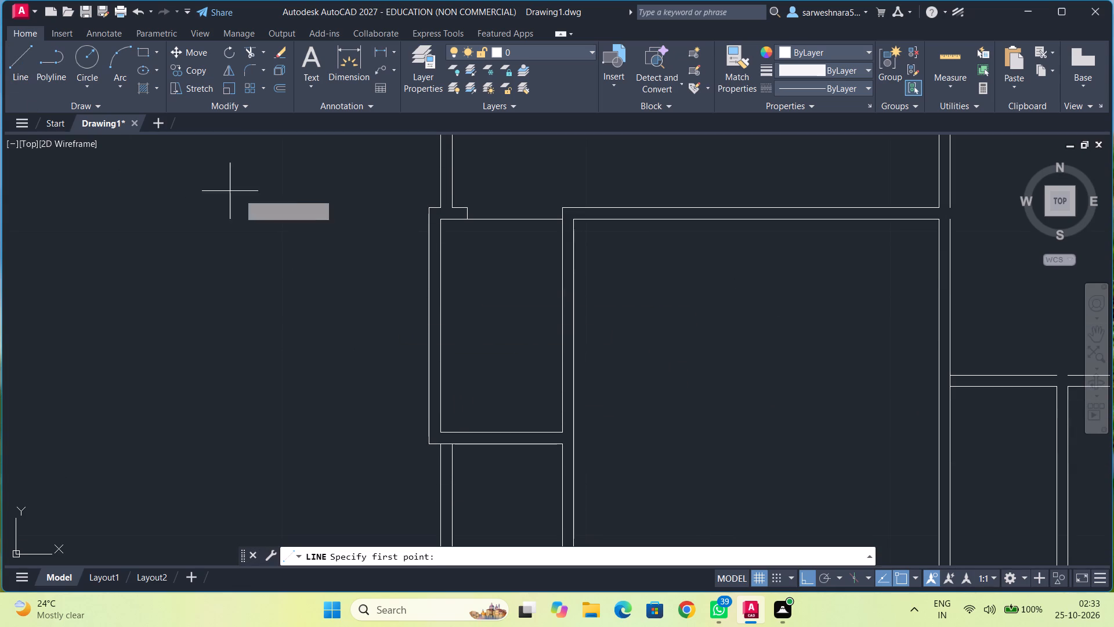
left_click(440, 221)
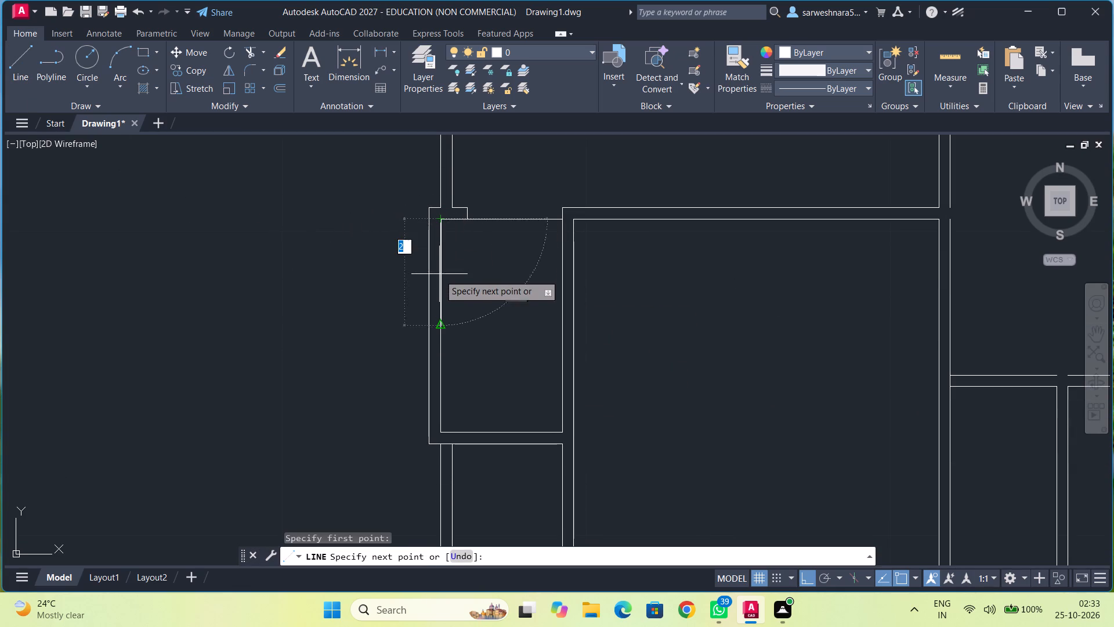
key("2")
key("Return")
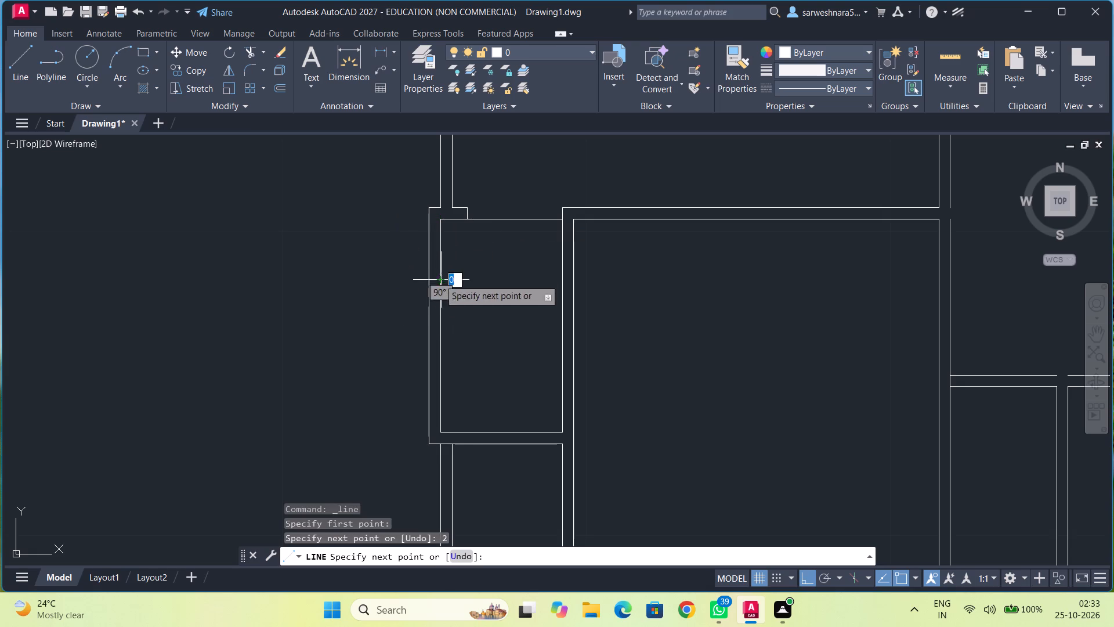
key("1")
key("Return")
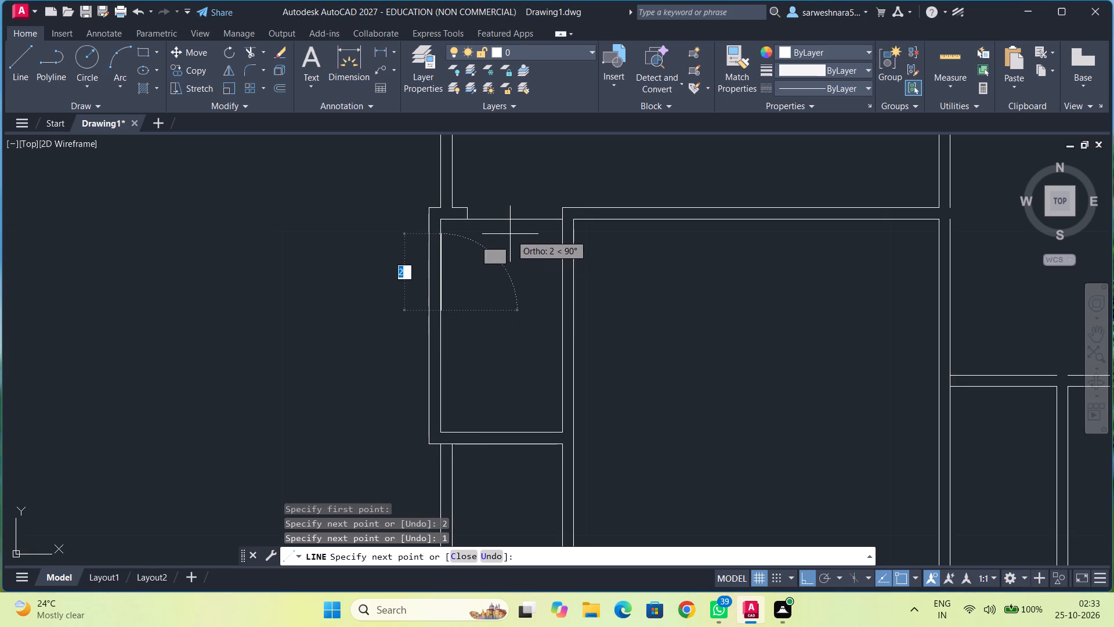
type("0.5")
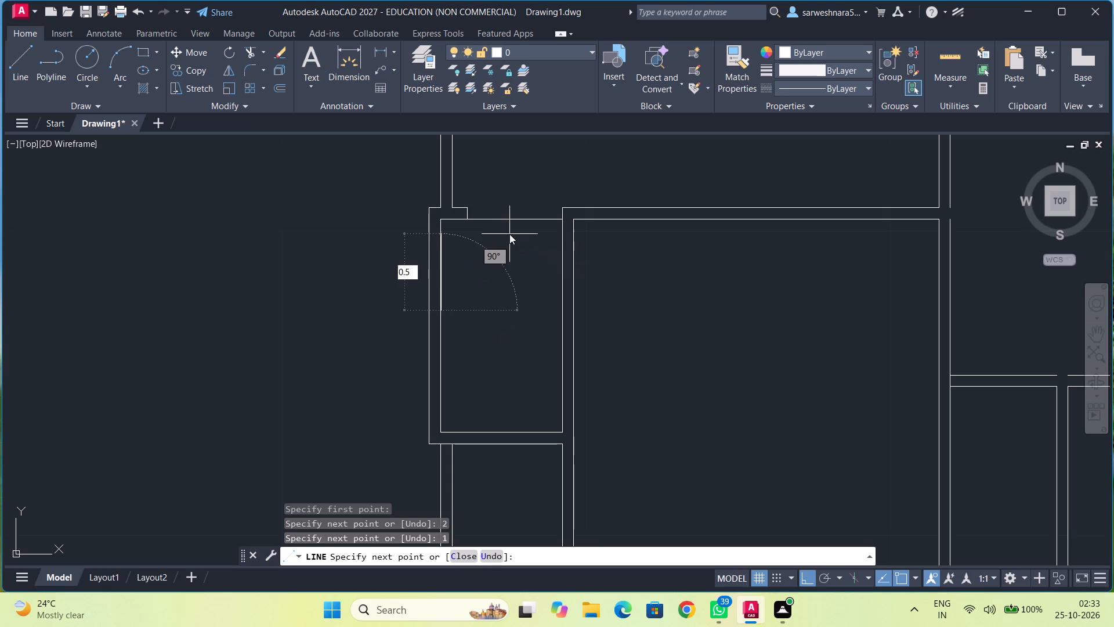
key("Return")
type("0.3")
type("75")
key("Return")
key("Escape")
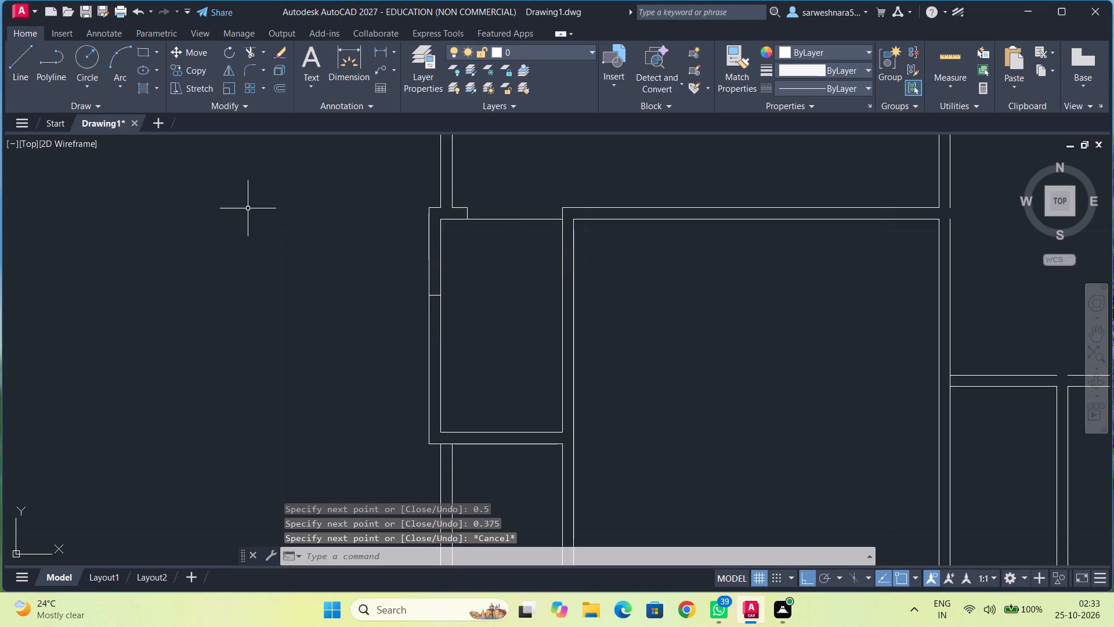
Draw a line from the narrow room's inner lower left corner: 2 up and 0.375 left across the wall.
left_click(18, 65)
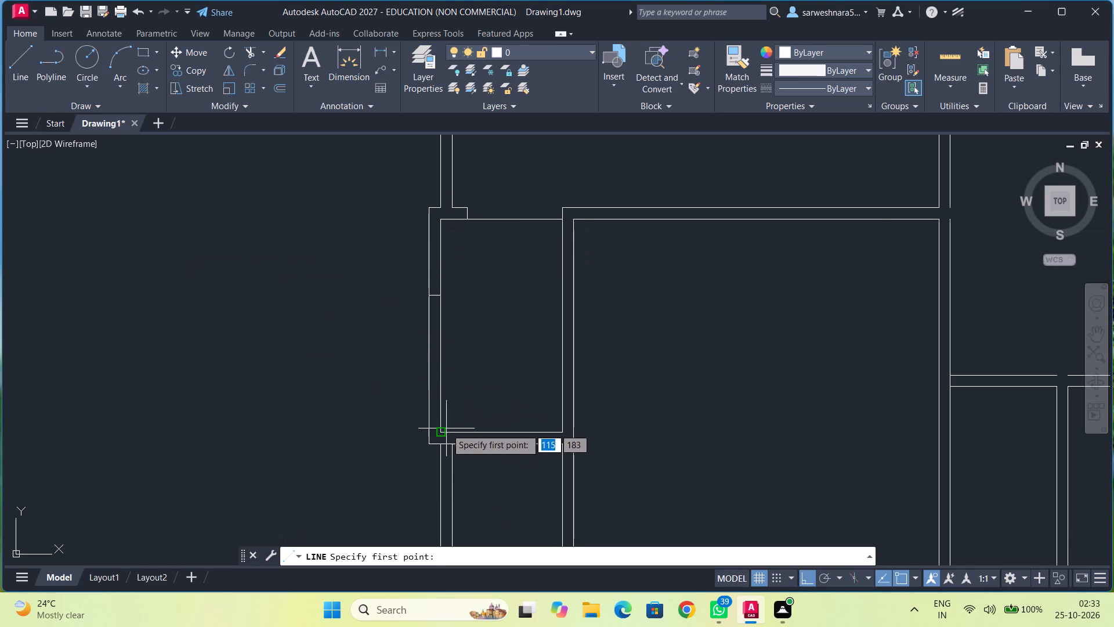
left_click(440, 431)
key("2")
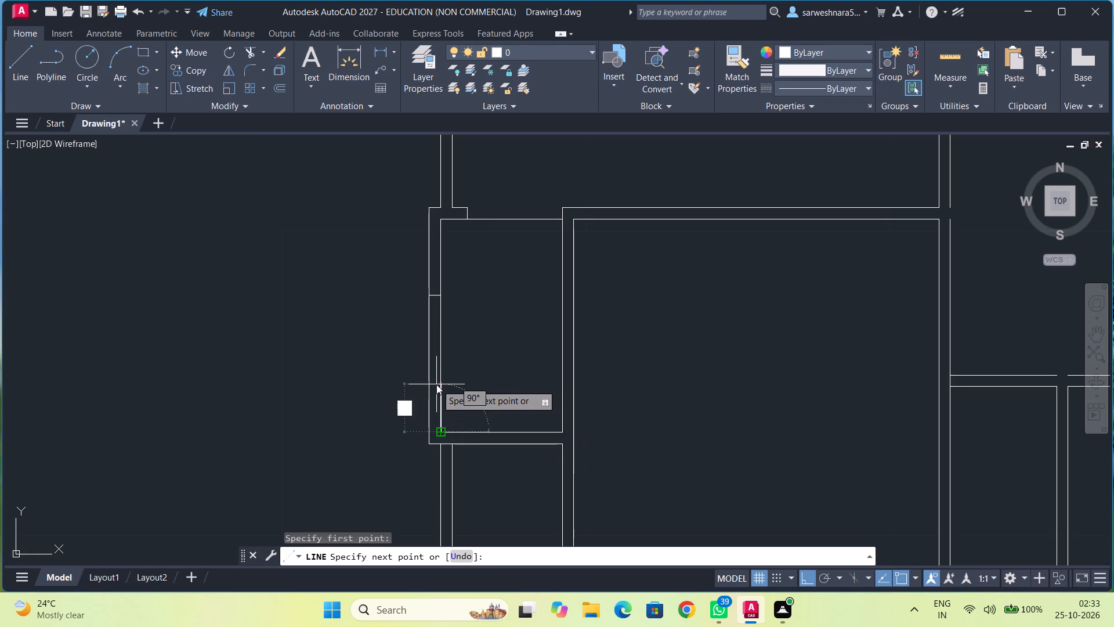
key("Return")
type("0.375")
key("Return")
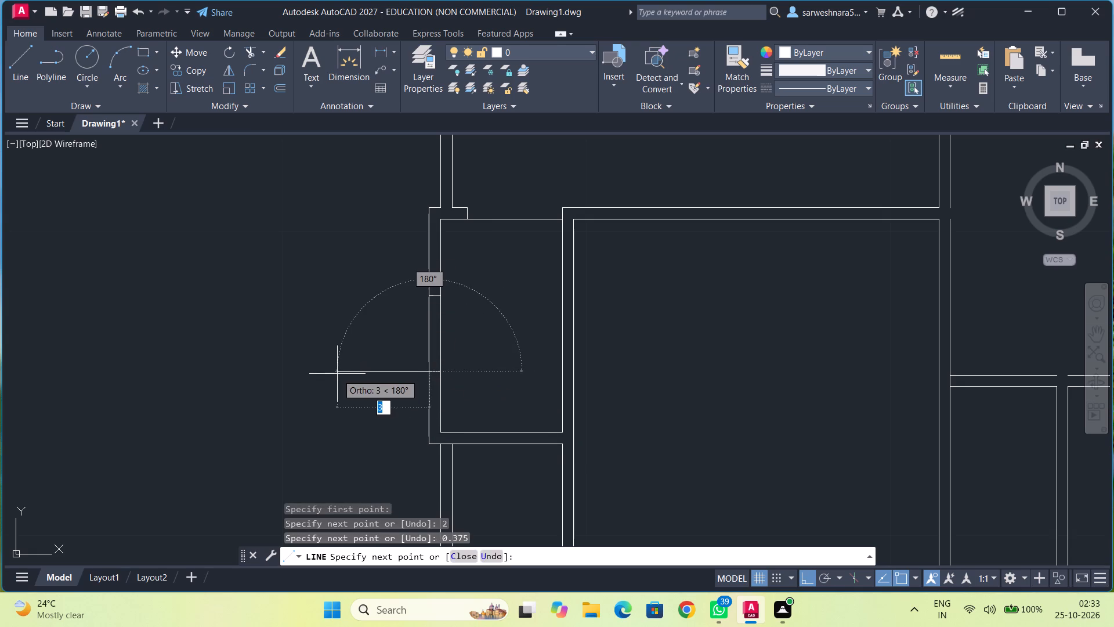
key("Escape")
Draw the window's centre line between the midpoints of the two cross lines in the narrow room's left wall.
left_click(26, 64)
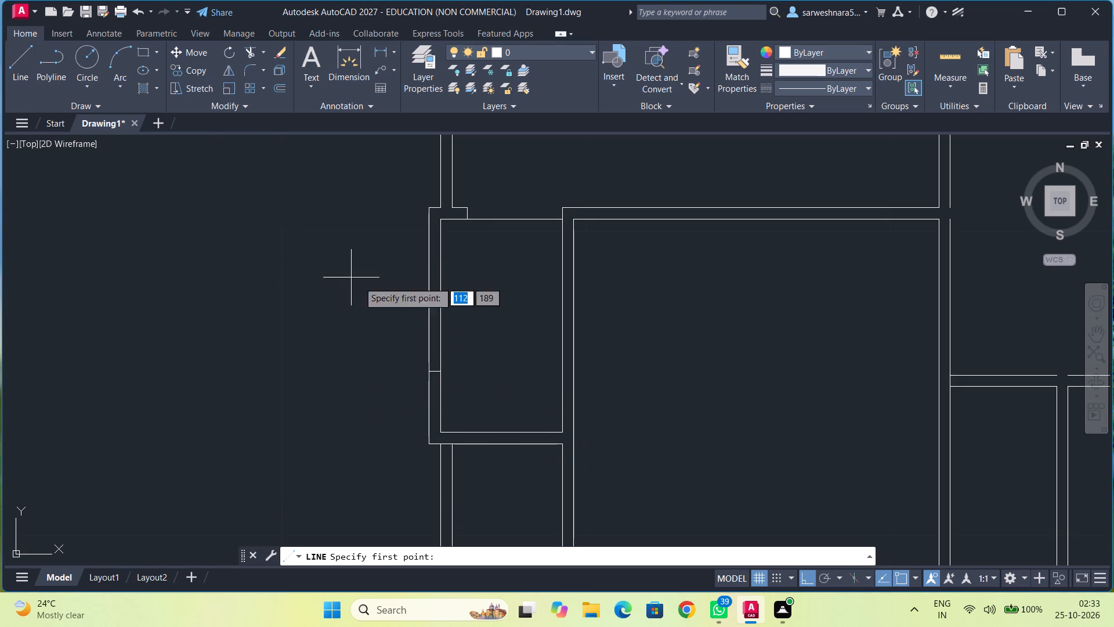
left_click(435, 298)
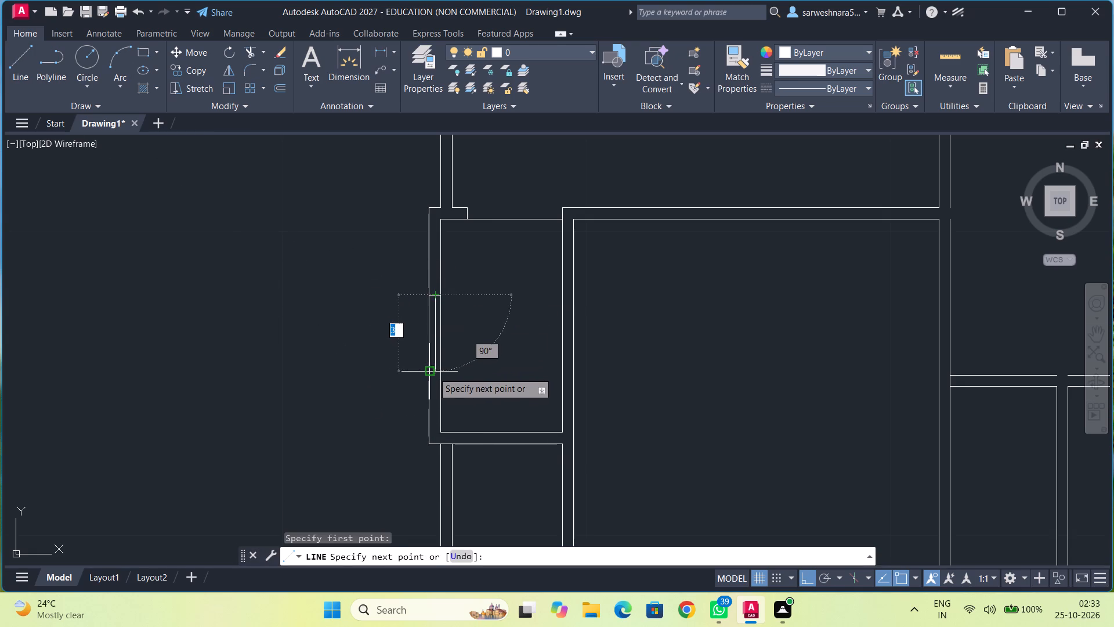
left_click(437, 374)
key("Escape")
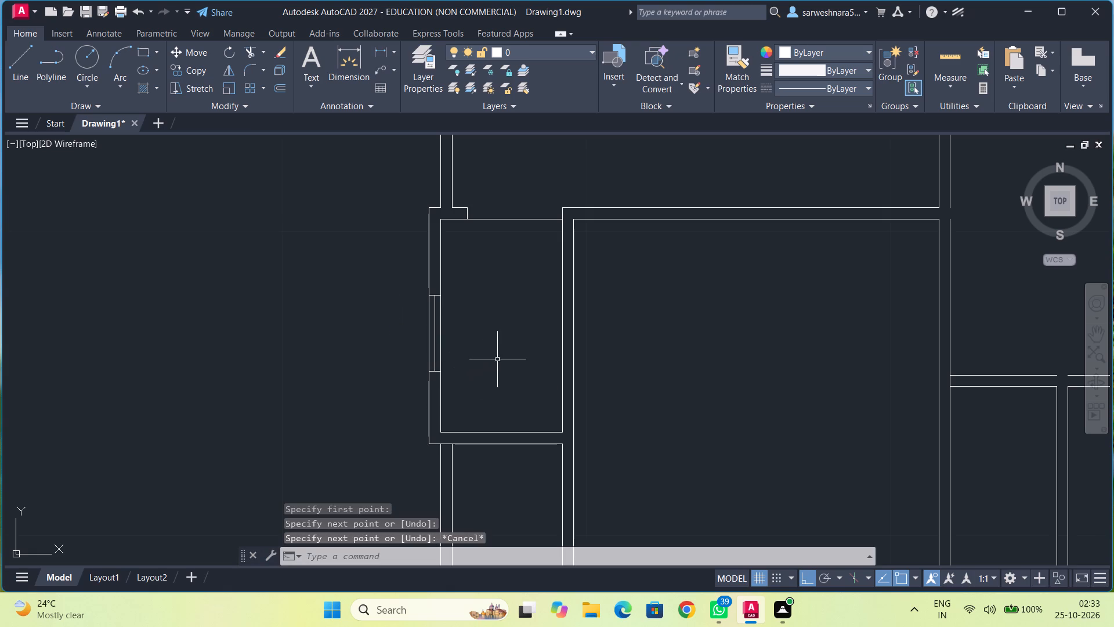
Draw a 0.375 line rightward across the wall from the inner upper right corner of the room below the narrow room.
middle_click_drag(512, 364, 501, 326)
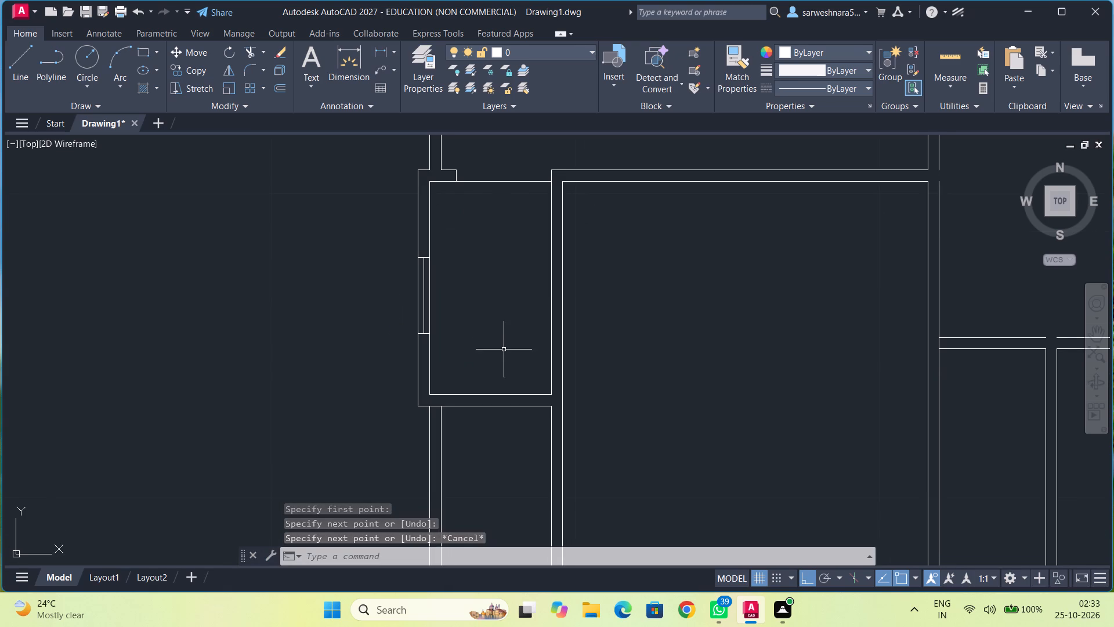
middle_click_drag(504, 353, 482, 292)
middle_click_drag(487, 374, 483, 347)
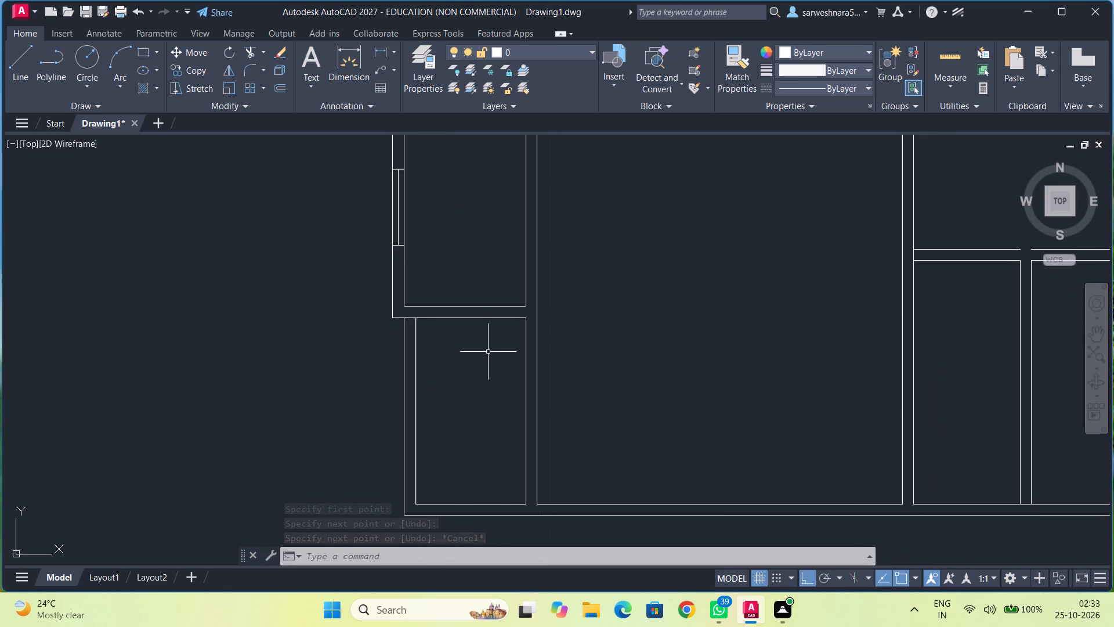
middle_click_drag(501, 384, 482, 355)
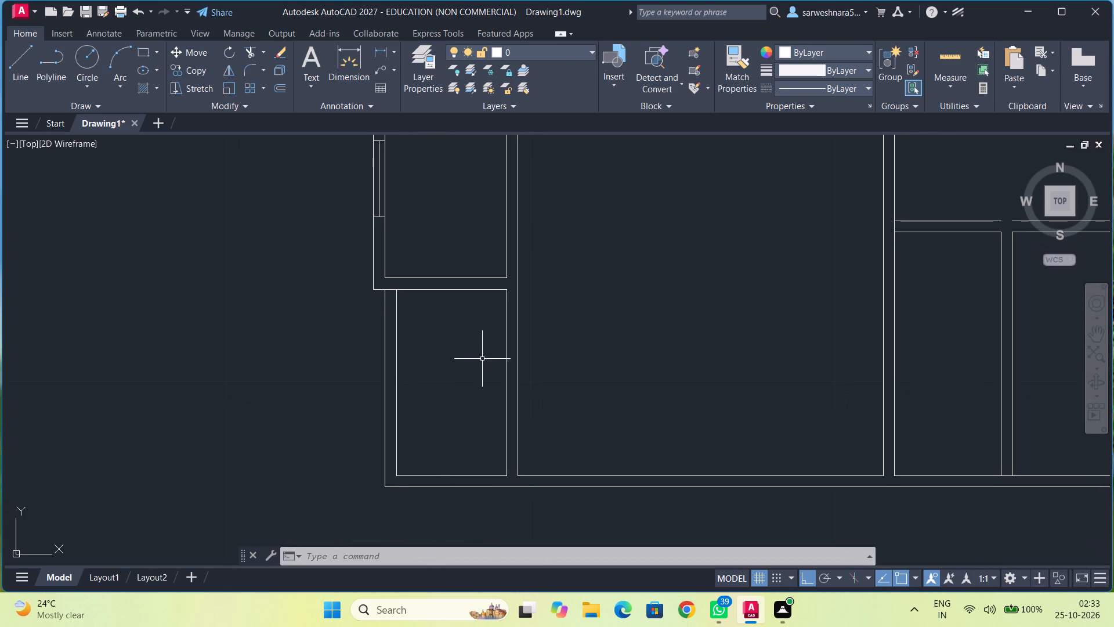
middle_click_drag(484, 368, 462, 373)
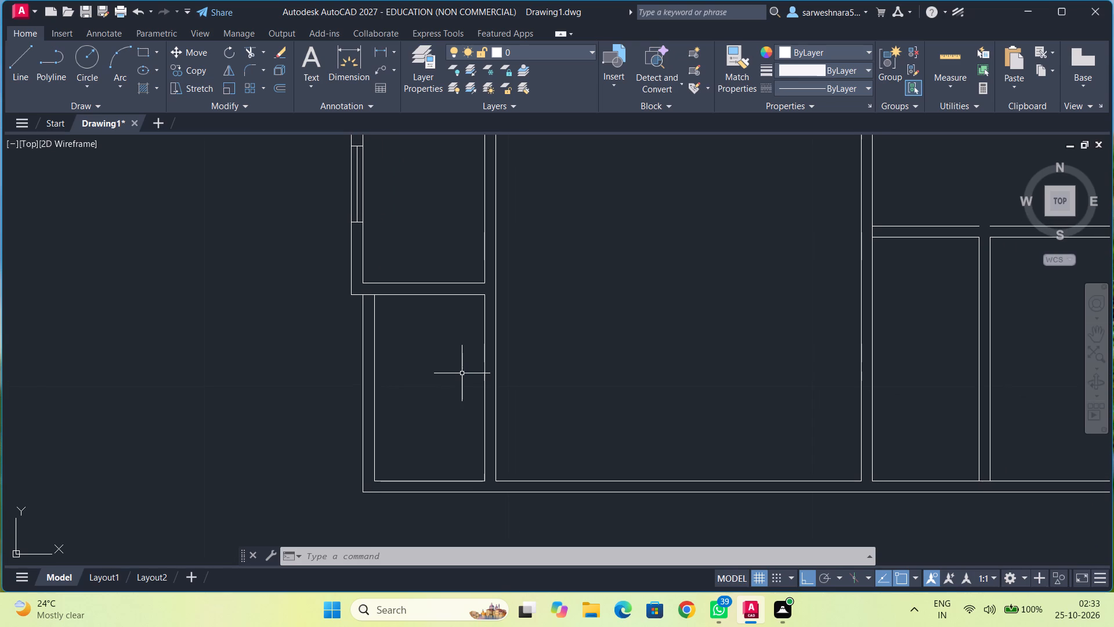
middle_click_drag(462, 374, 416, 384)
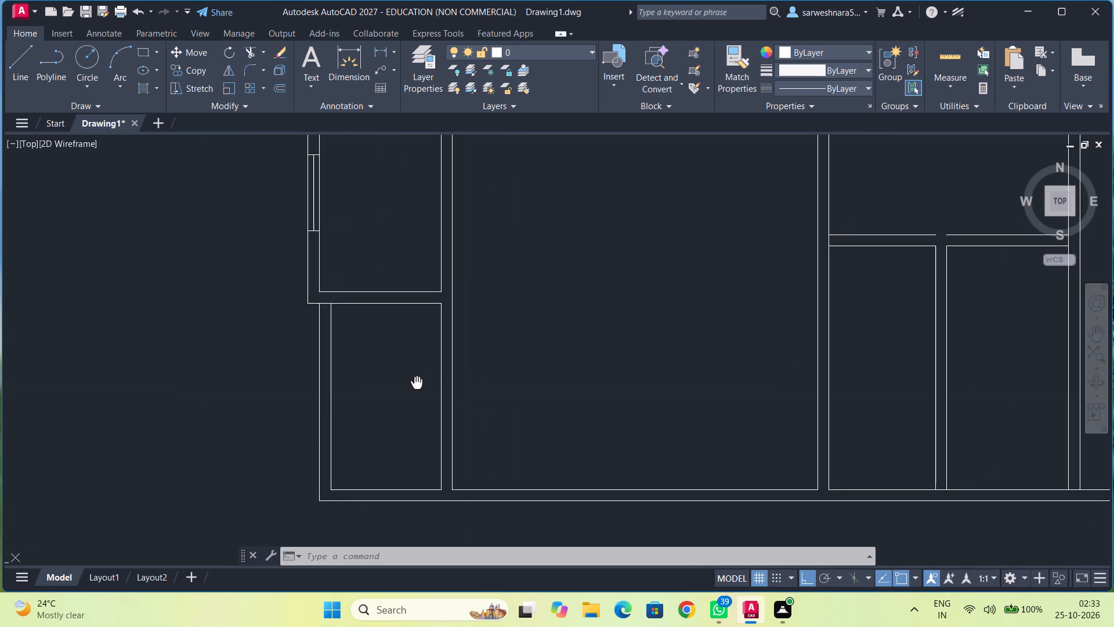
middle_click_drag(416, 384, 415, 384)
left_click(20, 69)
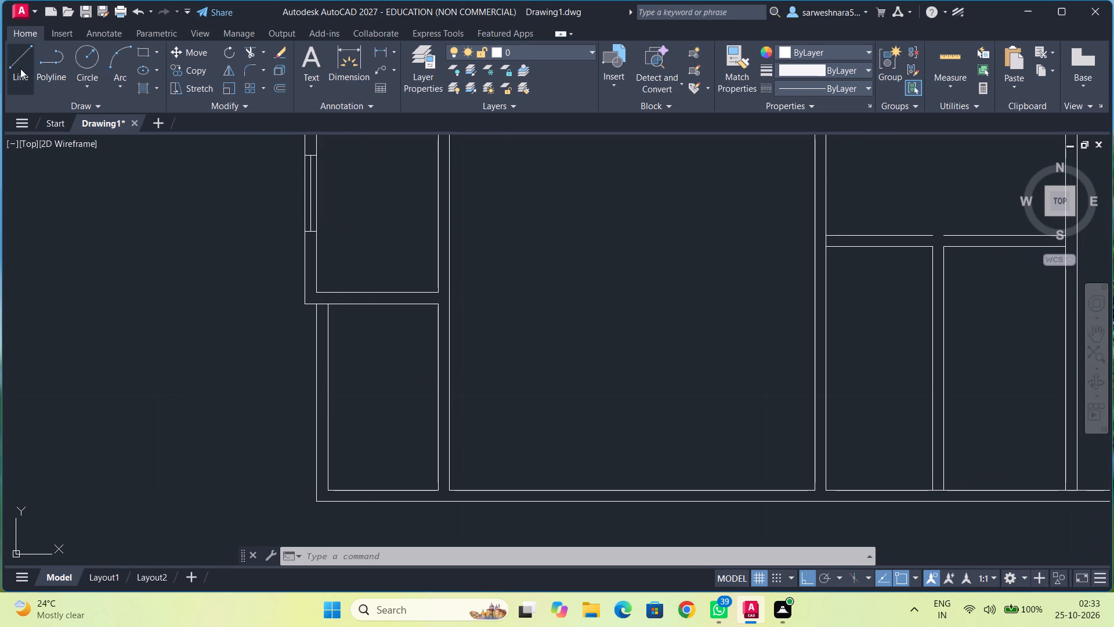
left_click(439, 307)
type("0.")
type("375")
key("Return")
key("Escape")
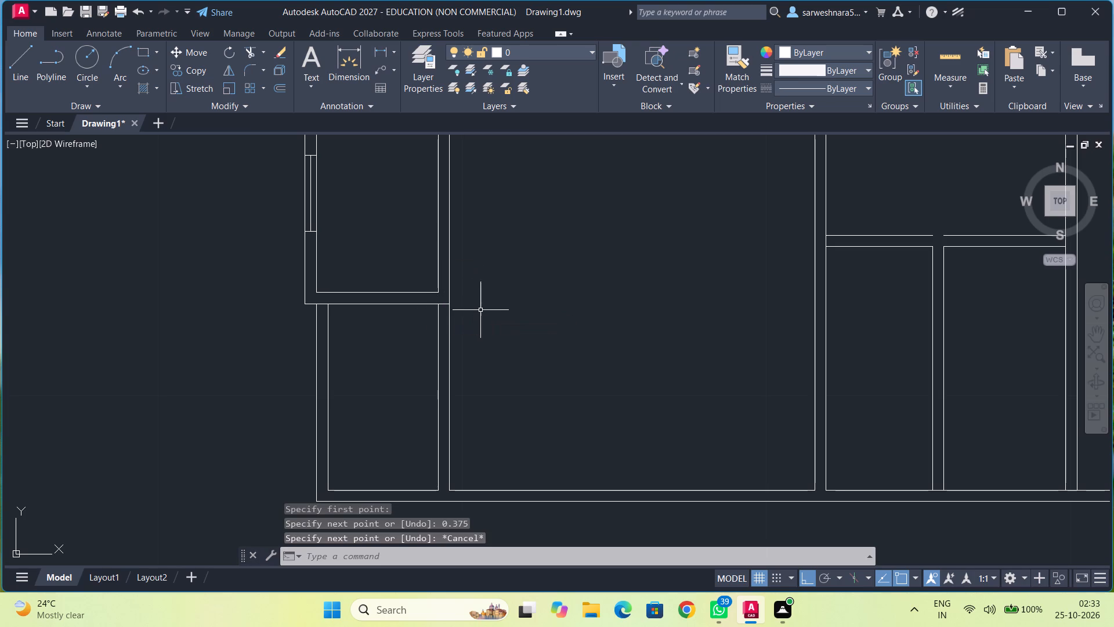
From the new line's right end, draw a line 4 down, 2 up, 0.5 down and 0.375 left across the bottom left room's right wall.
scroll(501, 357, "up", 1)
middle_click_drag(501, 357, 493, 341)
left_click(15, 66)
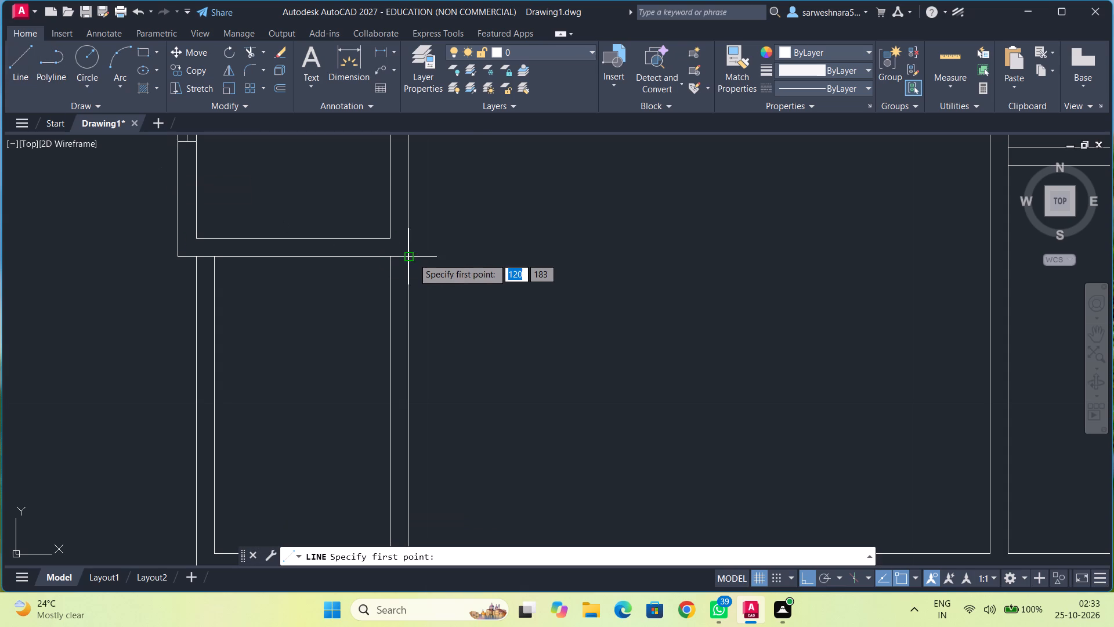
left_click(410, 260)
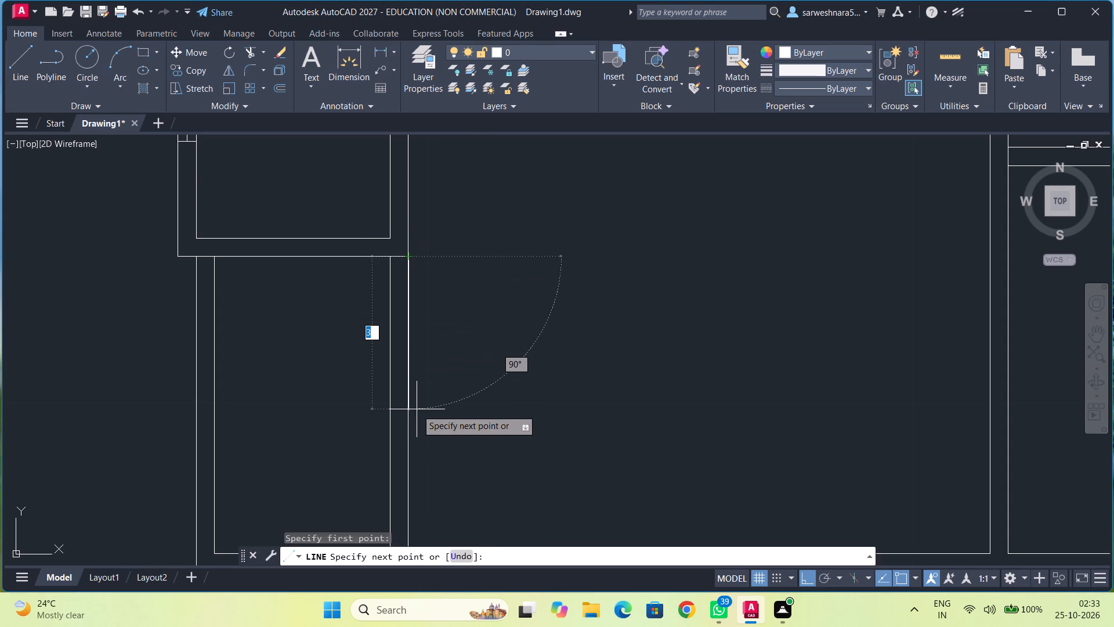
scroll(417, 409, "down", 1)
key("4")
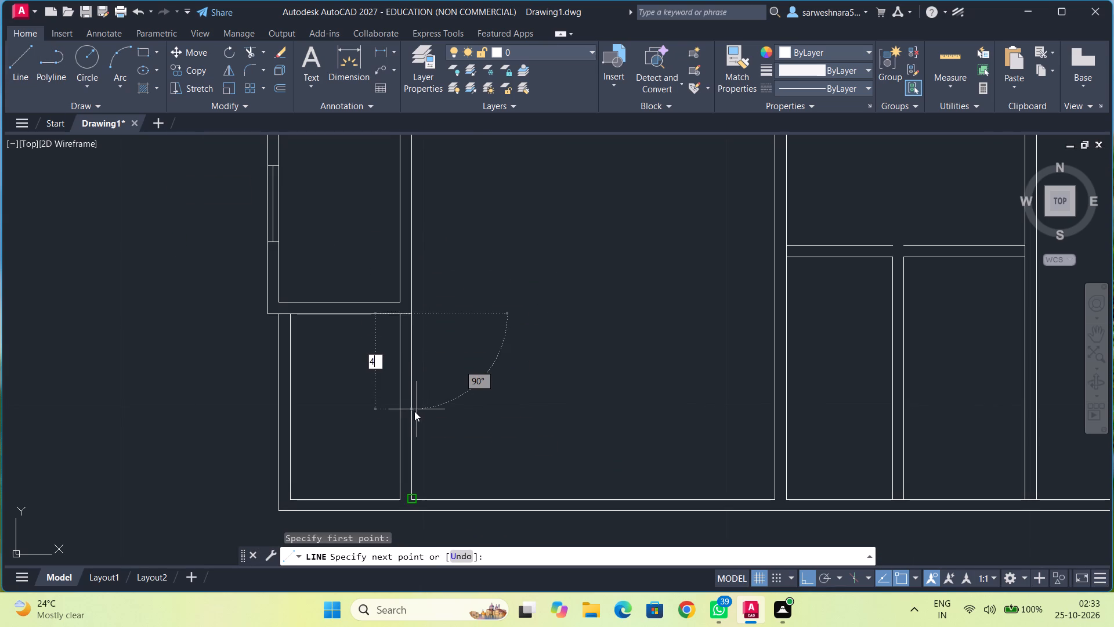
key("Return")
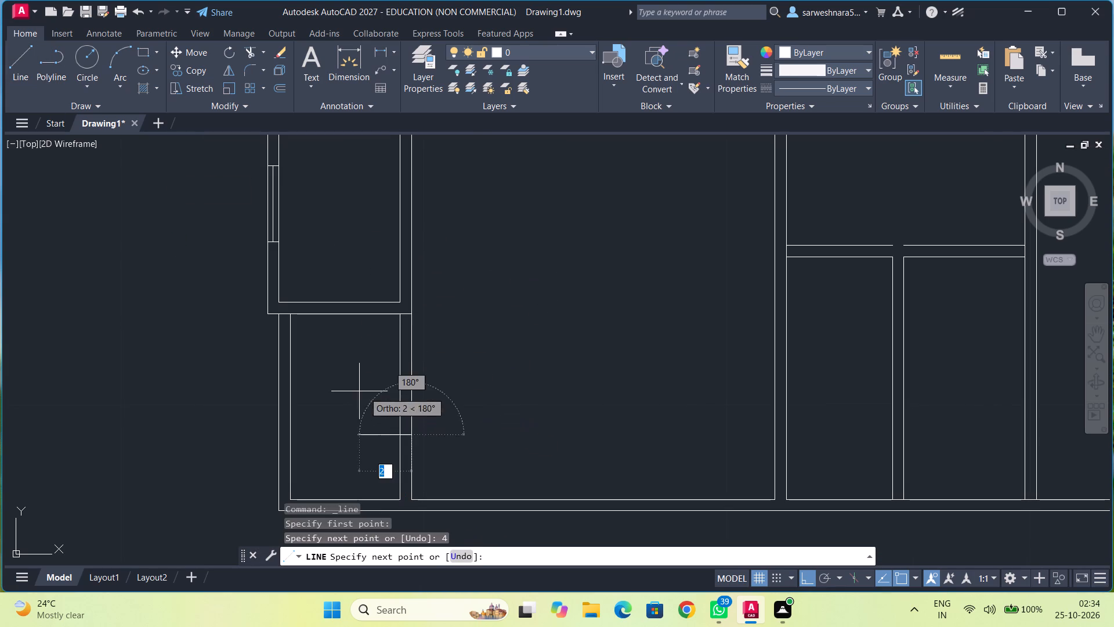
key("2")
key("Return")
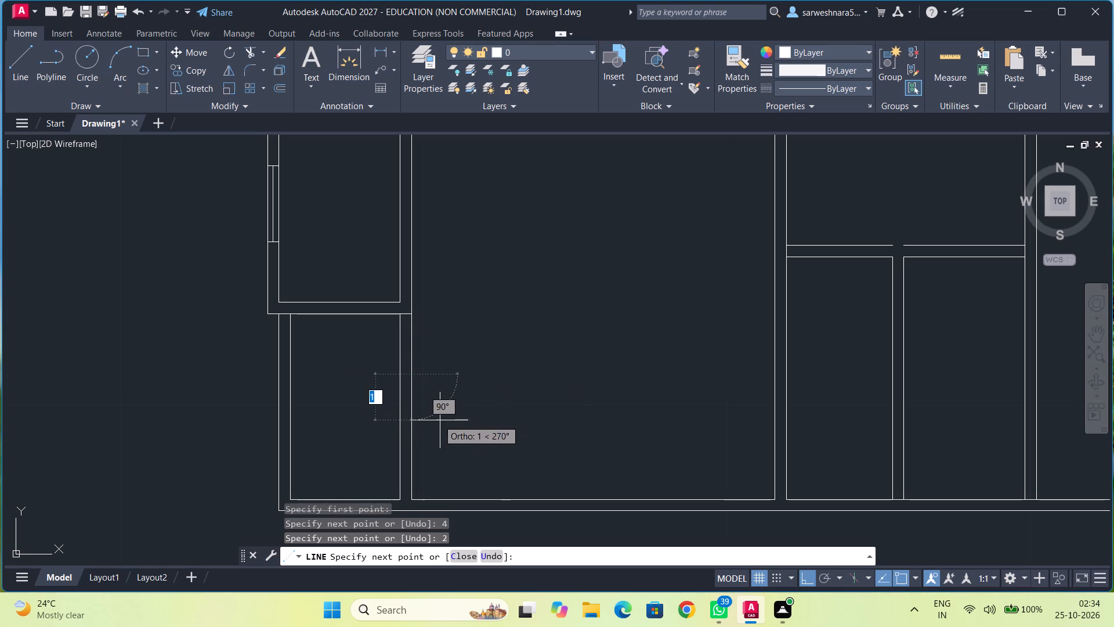
type("0.5")
key("Return")
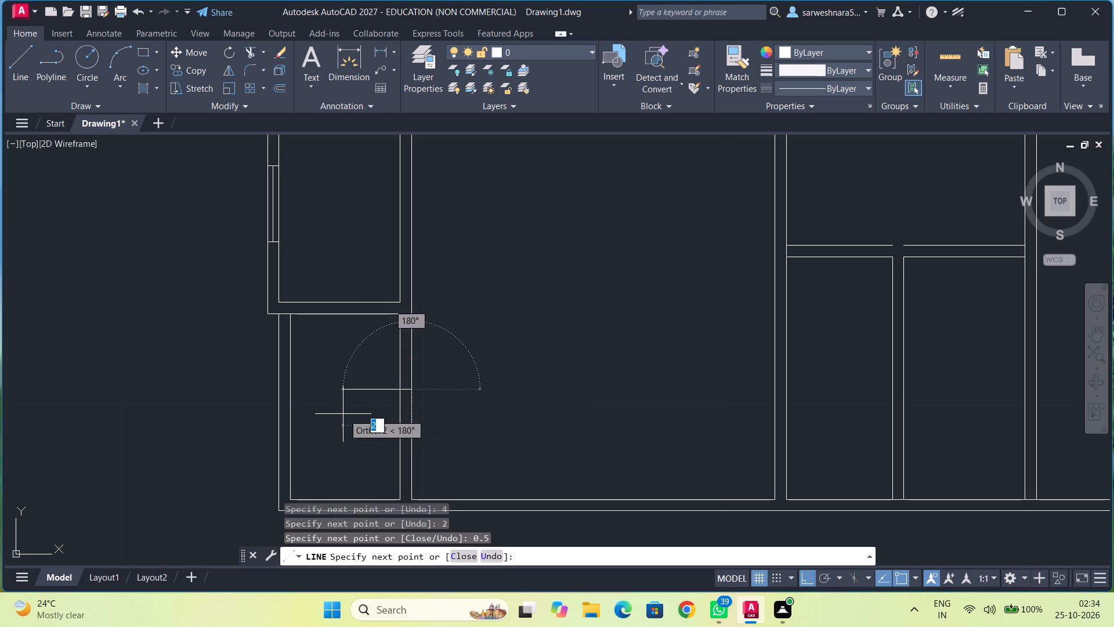
type("0.375")
key("Return")
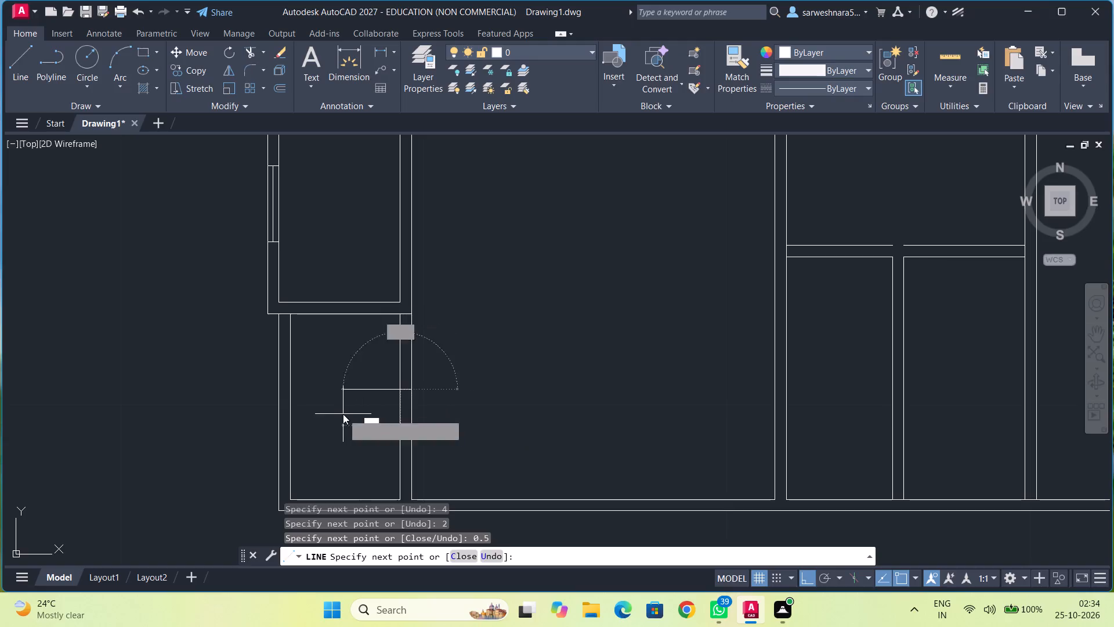
Continue the line 0.5 down and 0.375 right across the wall, ending back at the upper cross line's right end.
key("0")
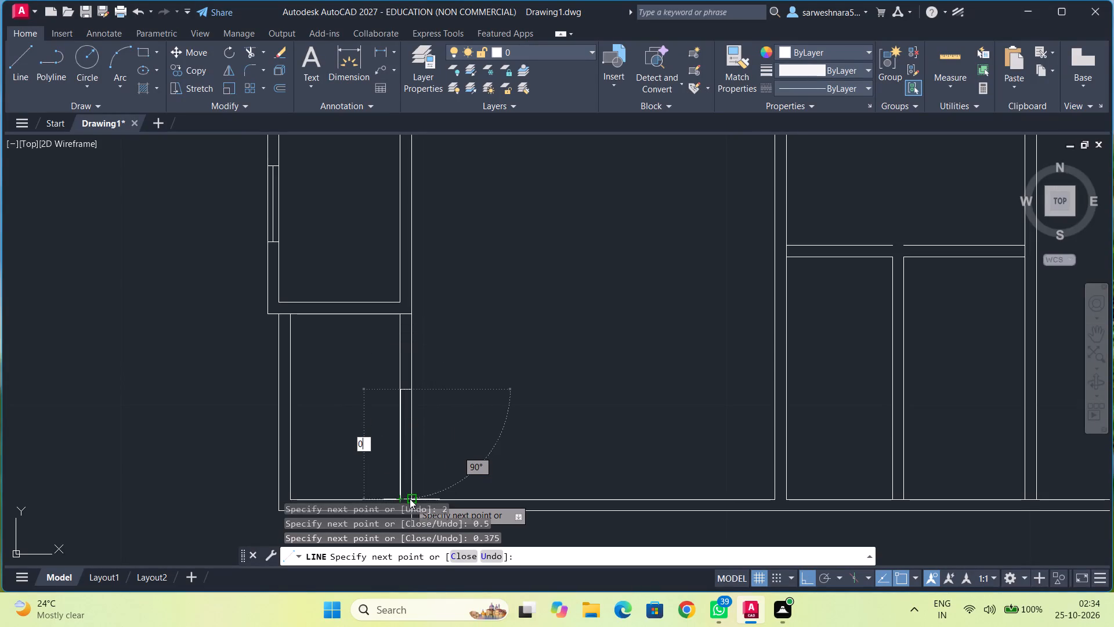
key("period")
key("5")
key("Return")
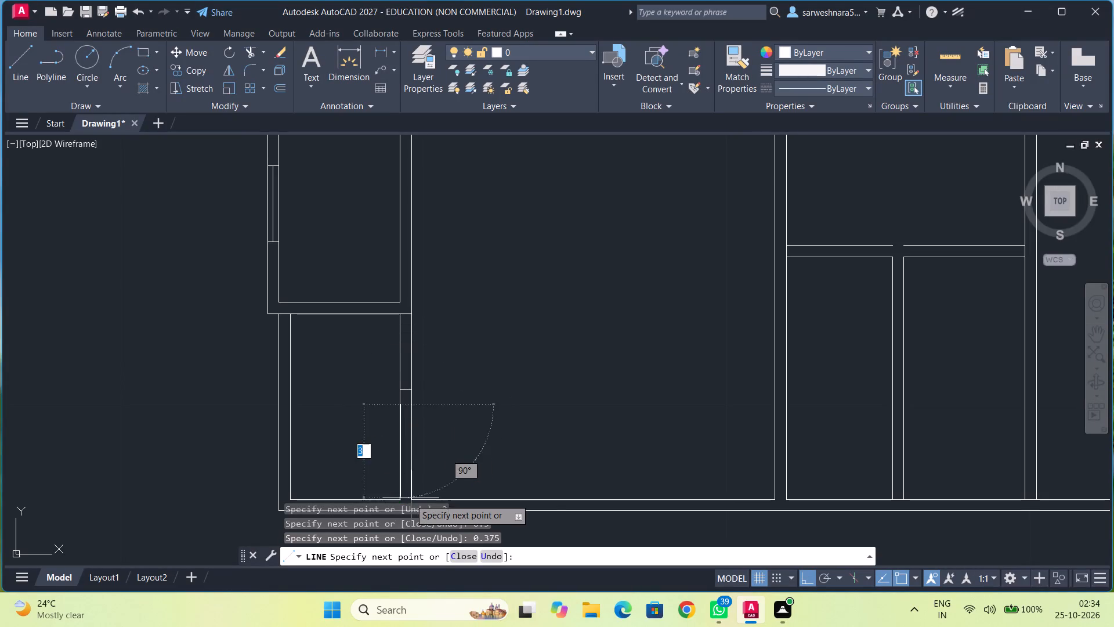
type("0.3")
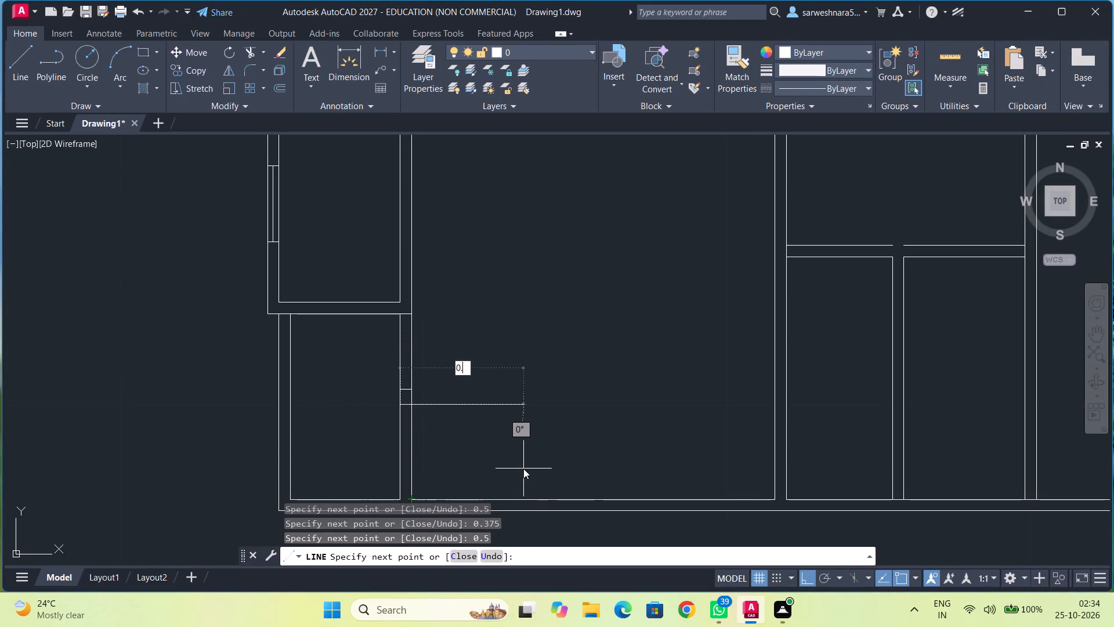
type("75")
key("Return")
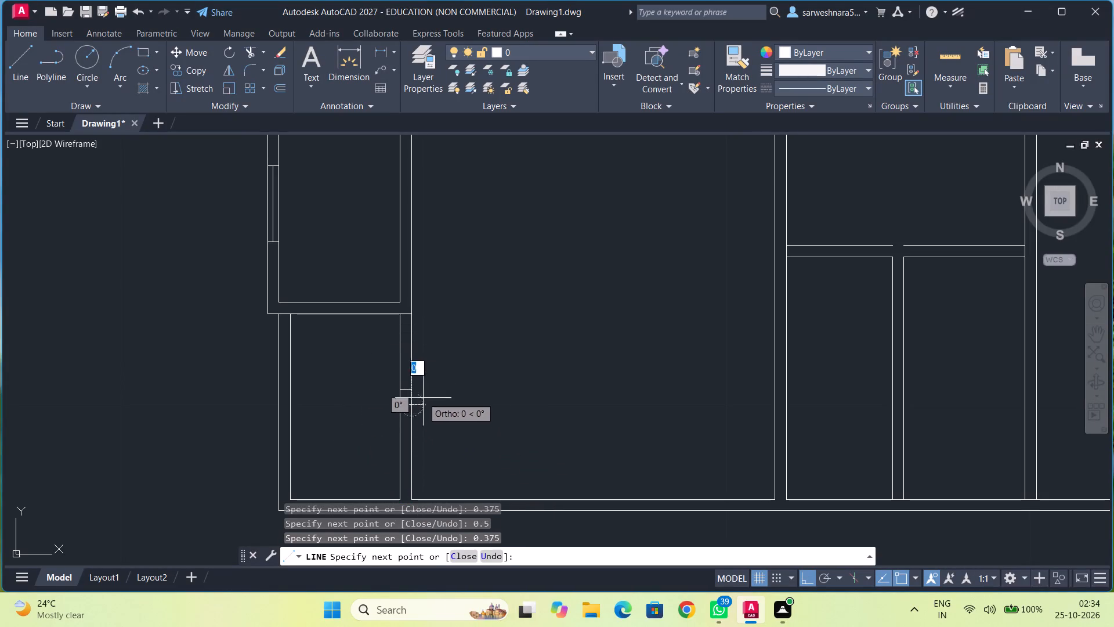
left_click(412, 390)
key("Escape")
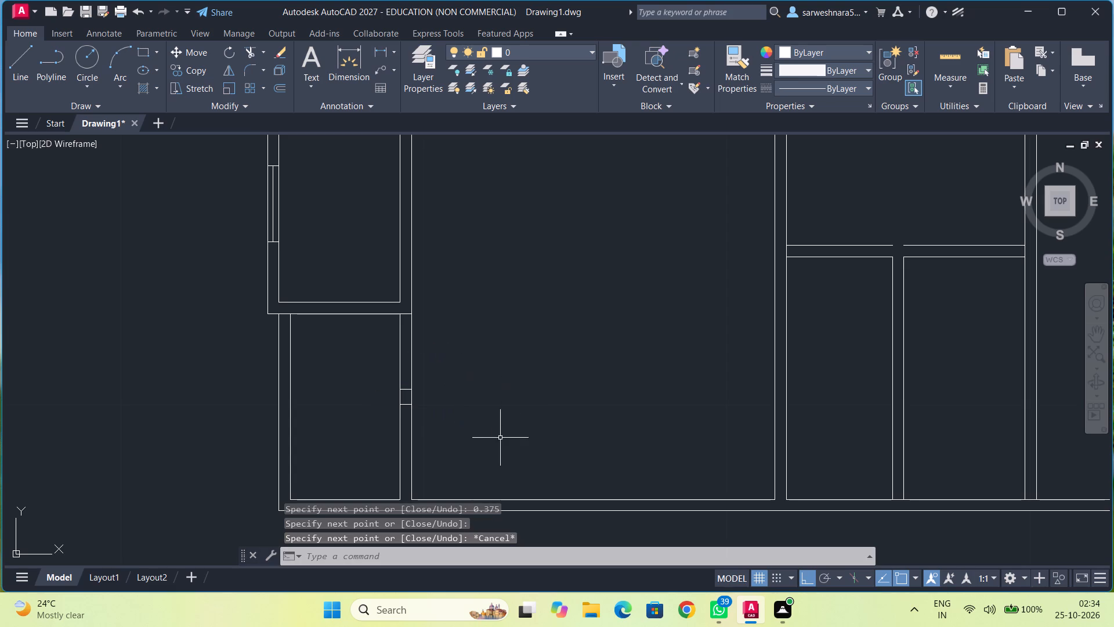
From the bottom left room's inner lower right corner, draw a line 0.5 up and 0.375 right across its right wall.
middle_click_drag(500, 438, 499, 342)
left_click_drag(17, 55, 26, 63)
scroll(404, 386, "up", 2)
left_click(384, 432)
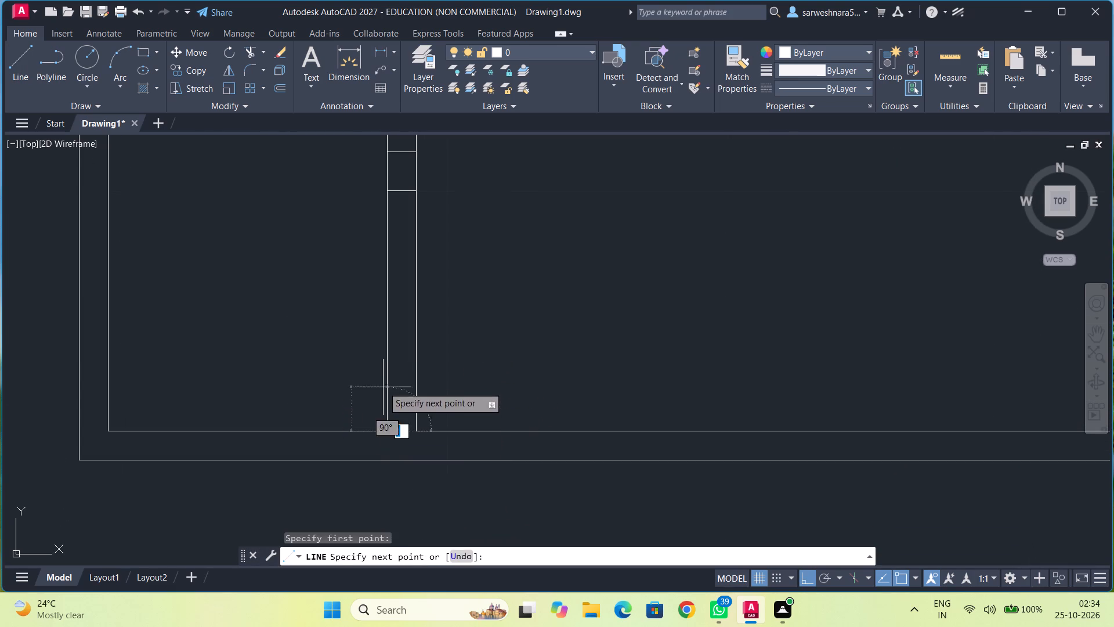
type("0.5")
key("Return")
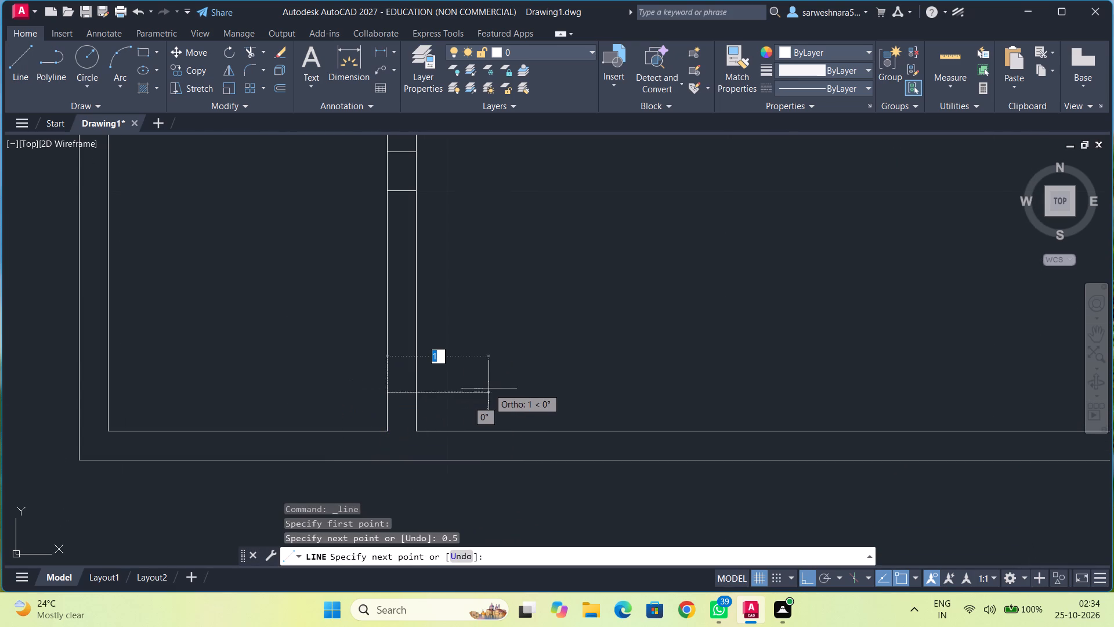
type("0.37")
key("5")
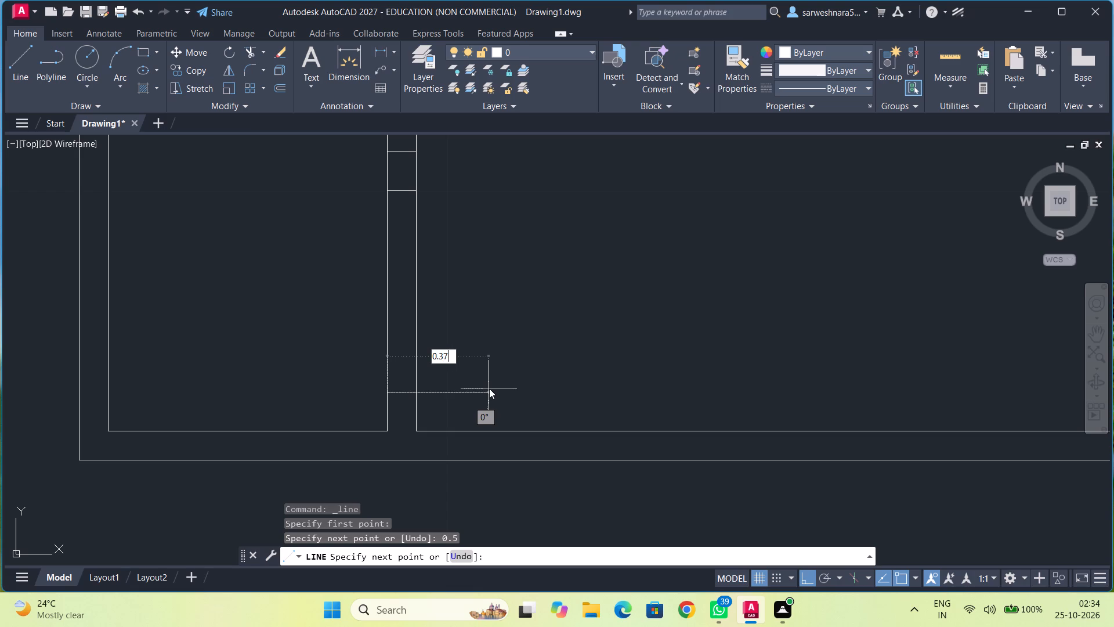
key("Return")
key("Escape")
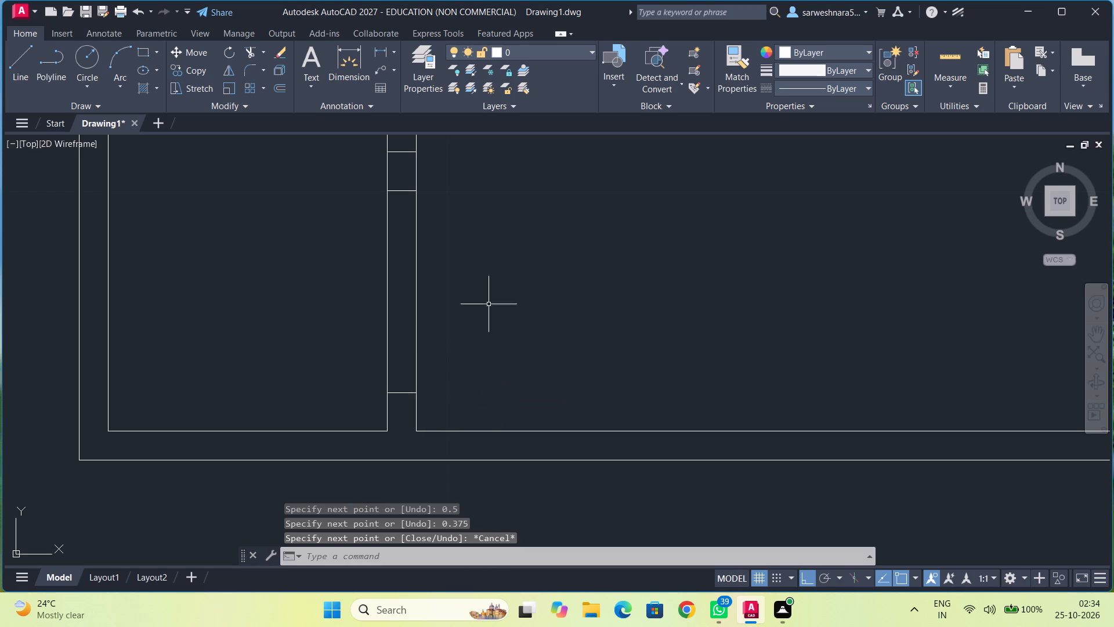
Trim the outer face line of the bottom left room's right wall between the two cross lines bounding the opening.
left_click(251, 51)
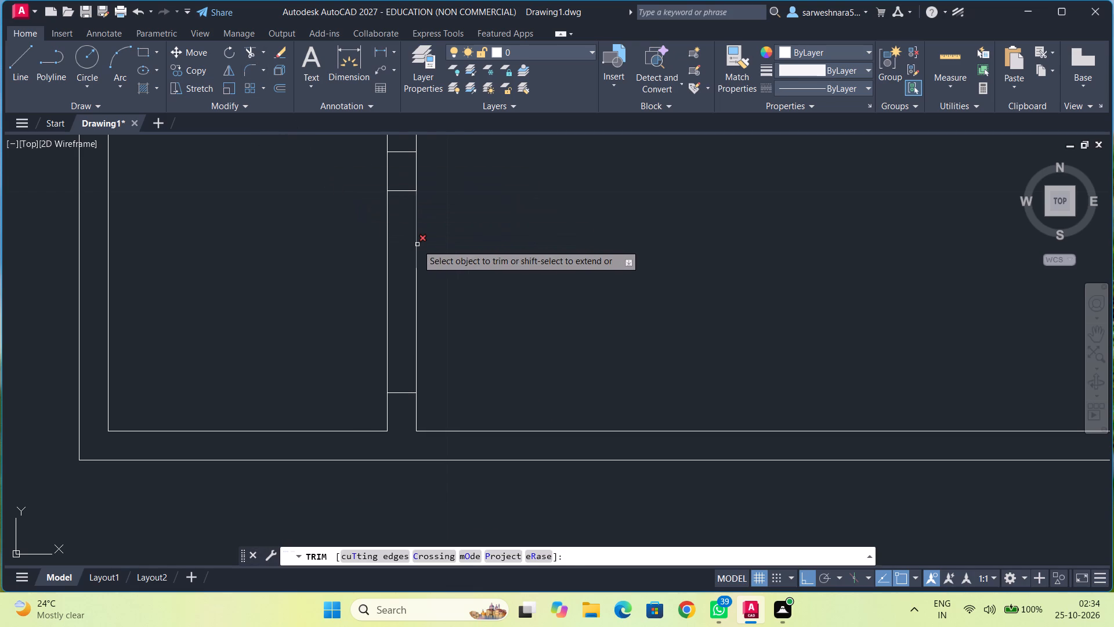
left_click(417, 244)
left_click(414, 247)
left_click(416, 263)
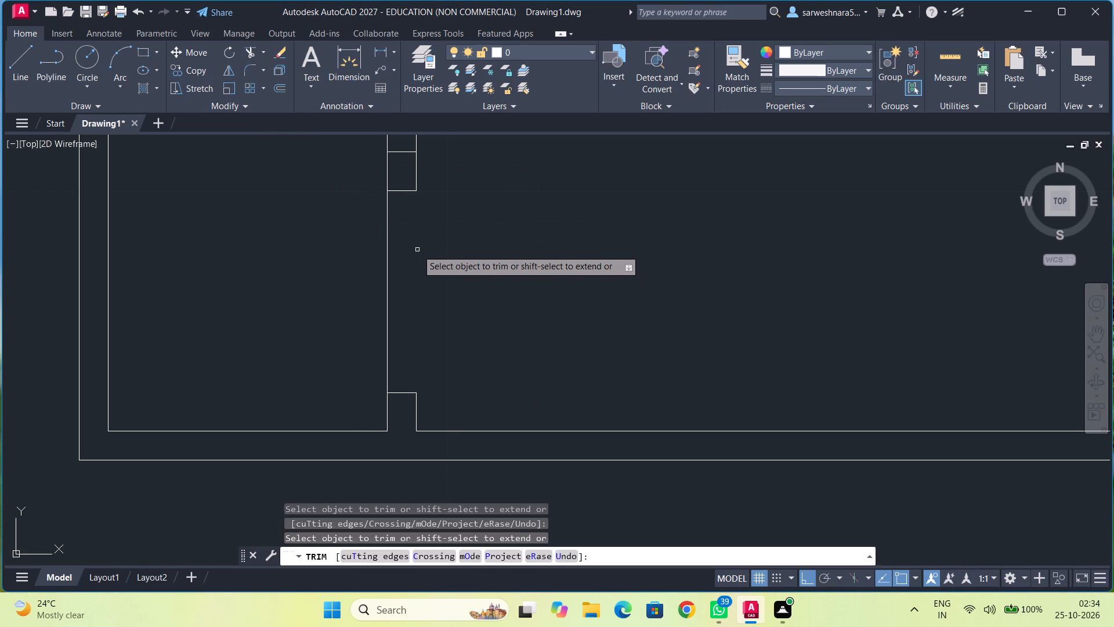
scroll(462, 294, "down", 1)
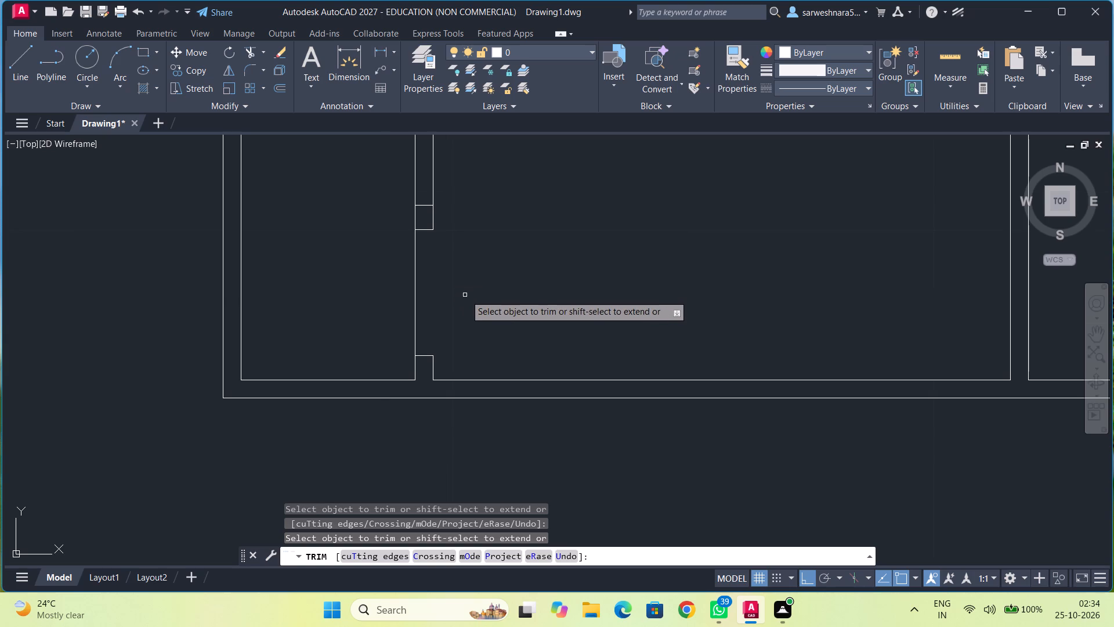
scroll(465, 304, "down", 1)
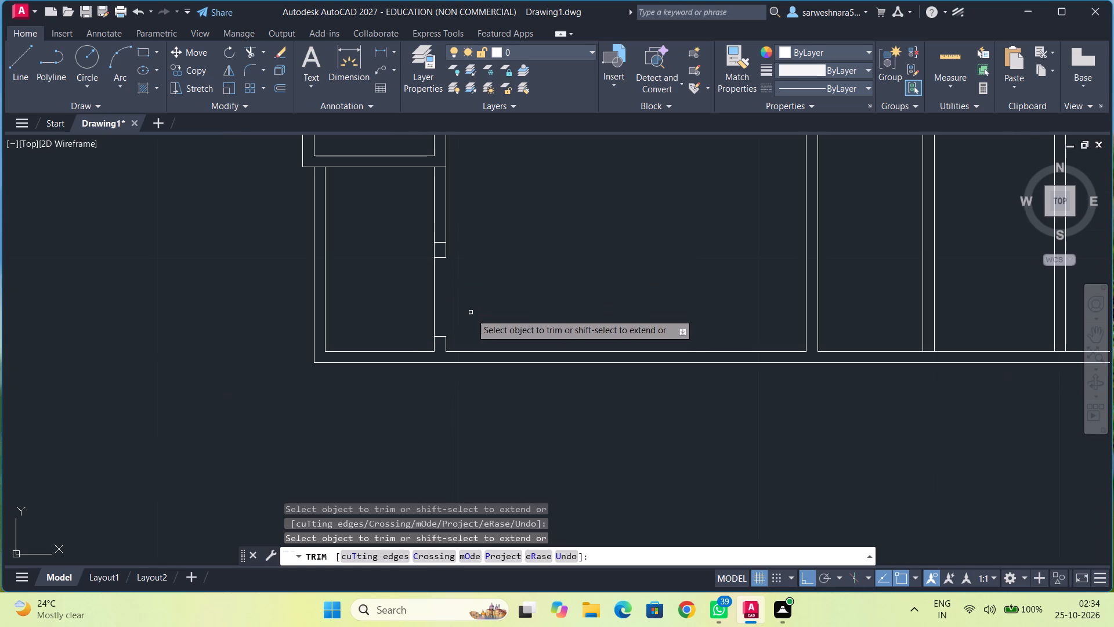
scroll(483, 316, "down", 1)
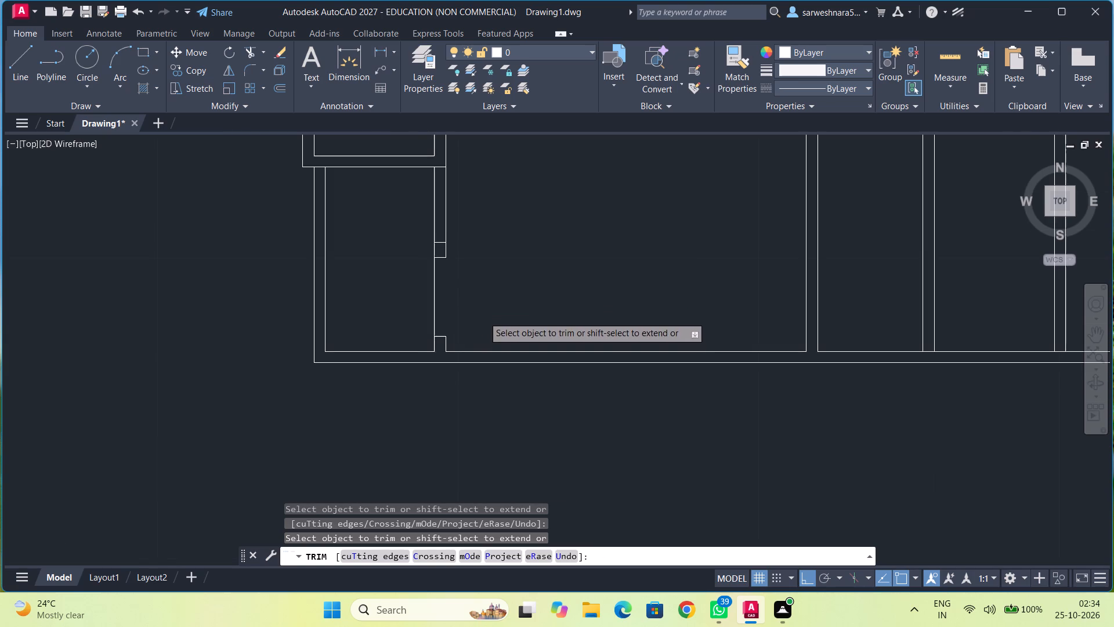
middle_click_drag(483, 316, 347, 436)
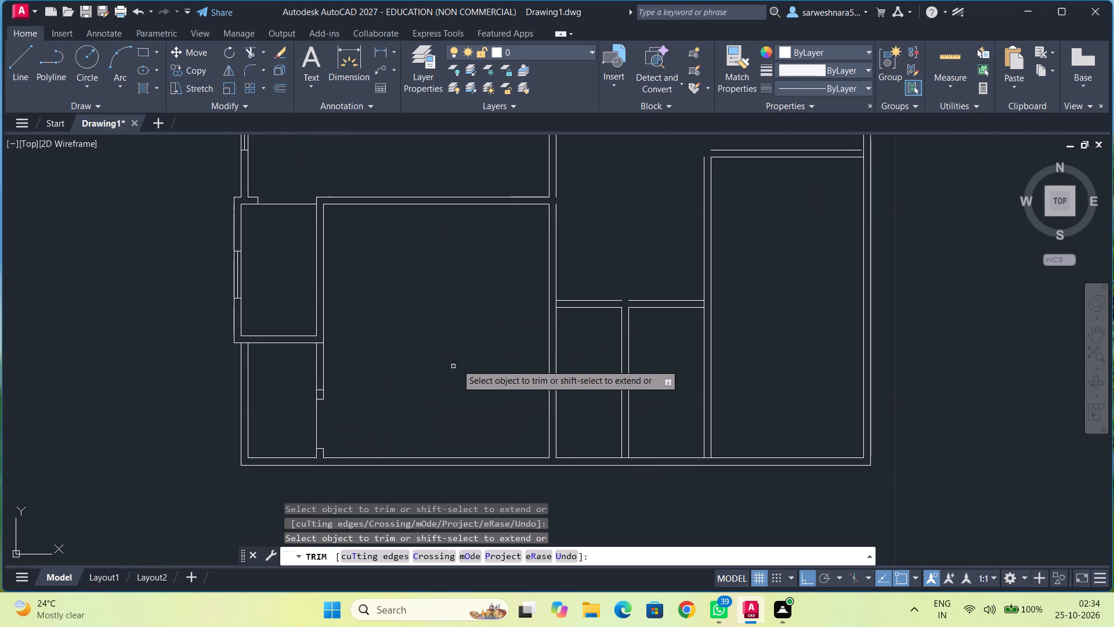
key("Escape")
From the inner lower left corner of the large adjoining room, draw a line 3 right and 0.375 down across the bottom wall.
left_click(12, 69)
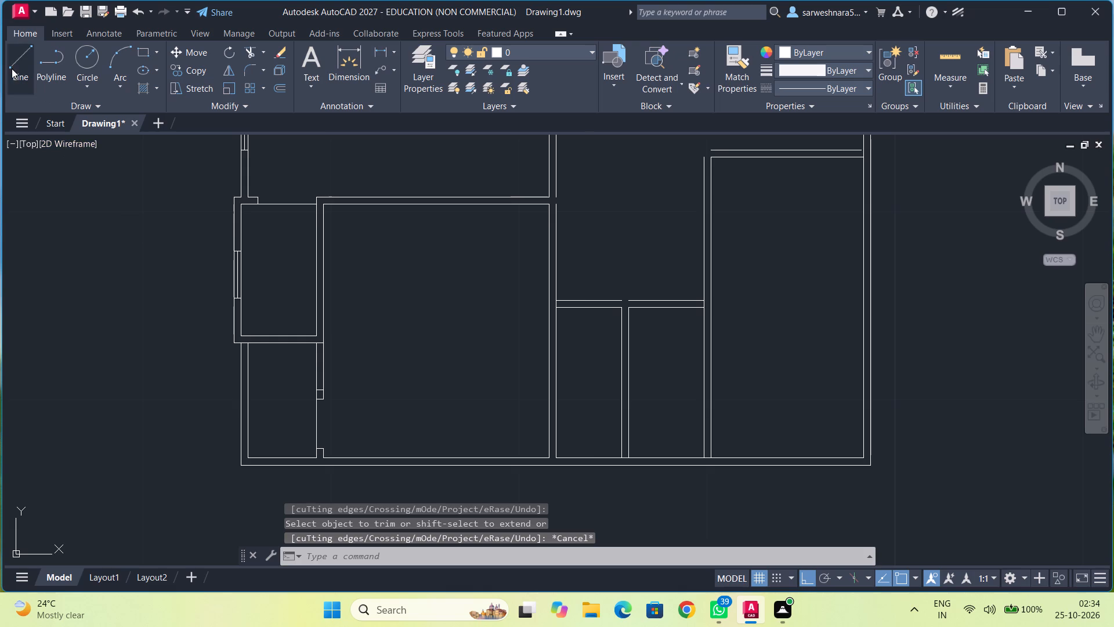
scroll(300, 394, "up", 2)
middle_click_drag(386, 466, 348, 348)
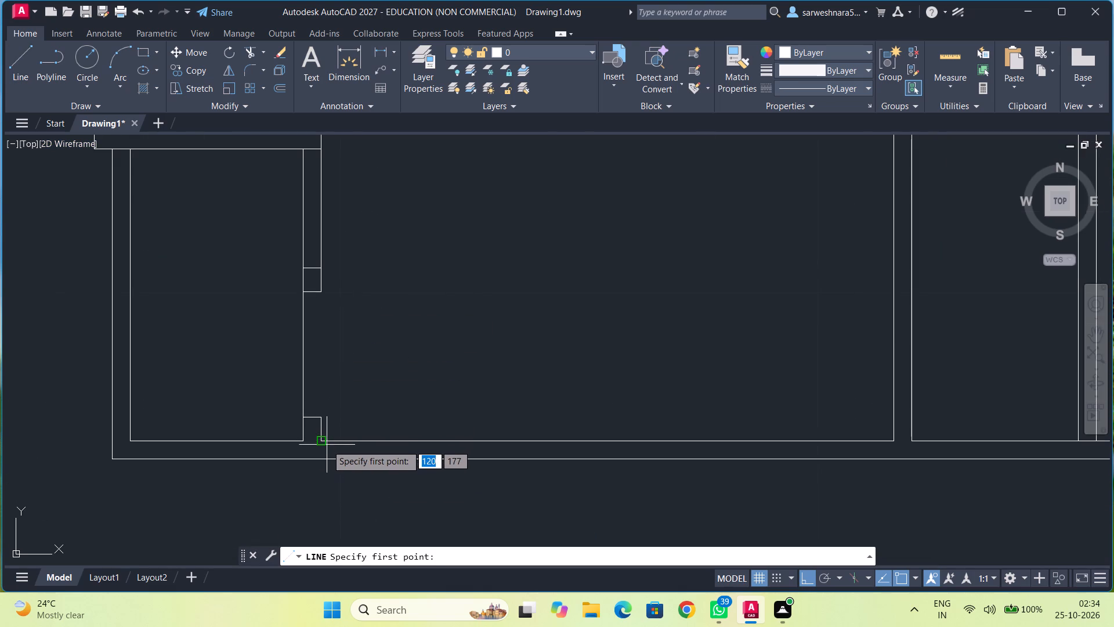
left_click(323, 444)
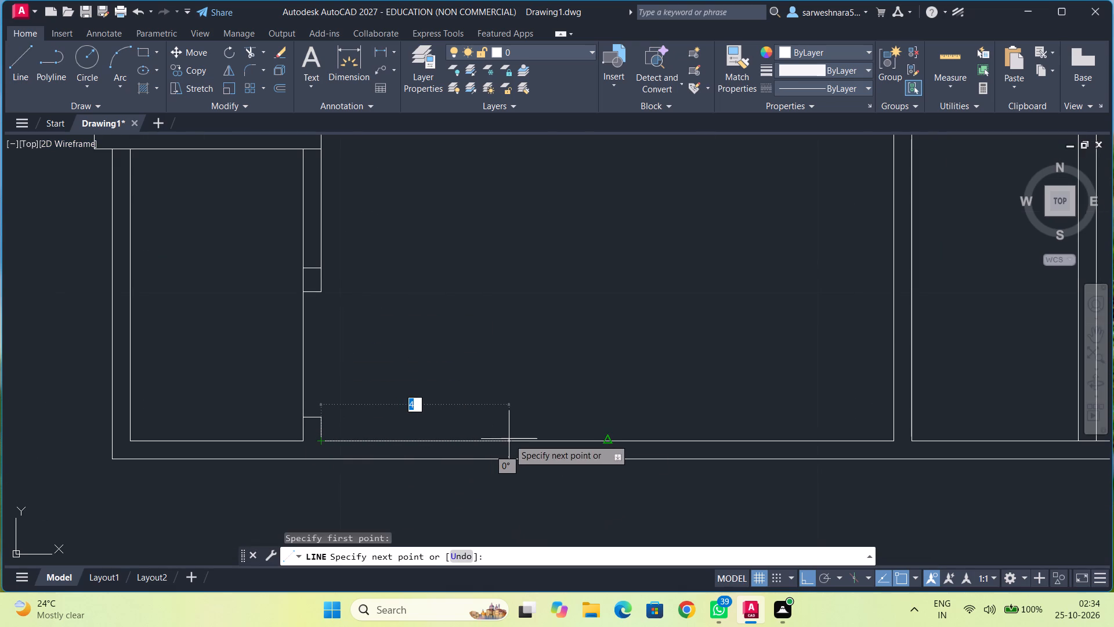
key("3")
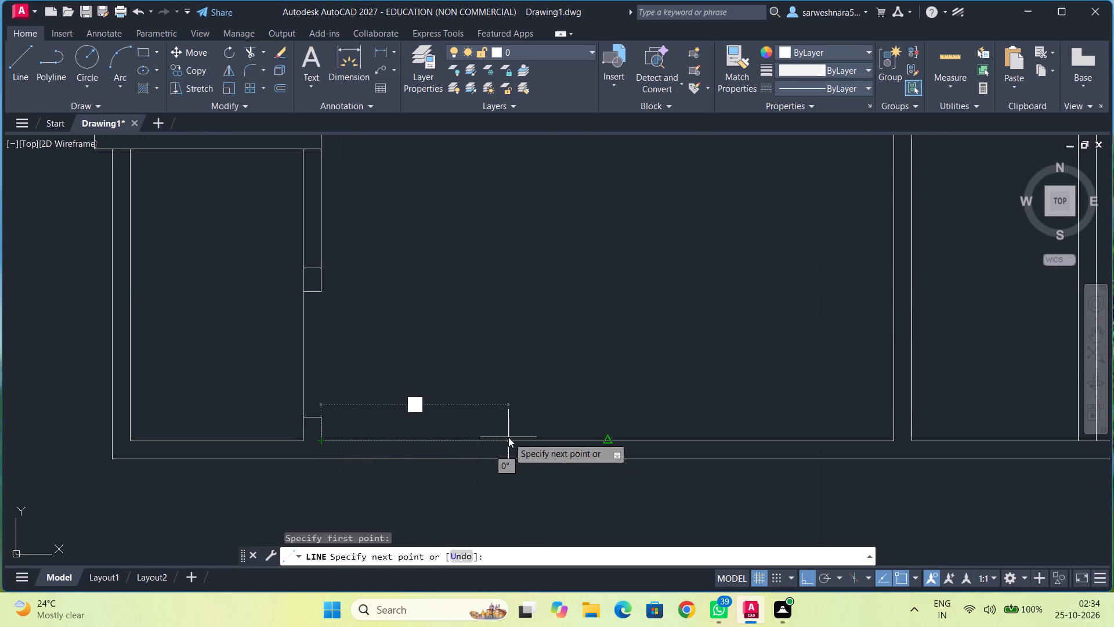
key("Return")
type("0.37")
key("5")
key("Return")
key("Escape")
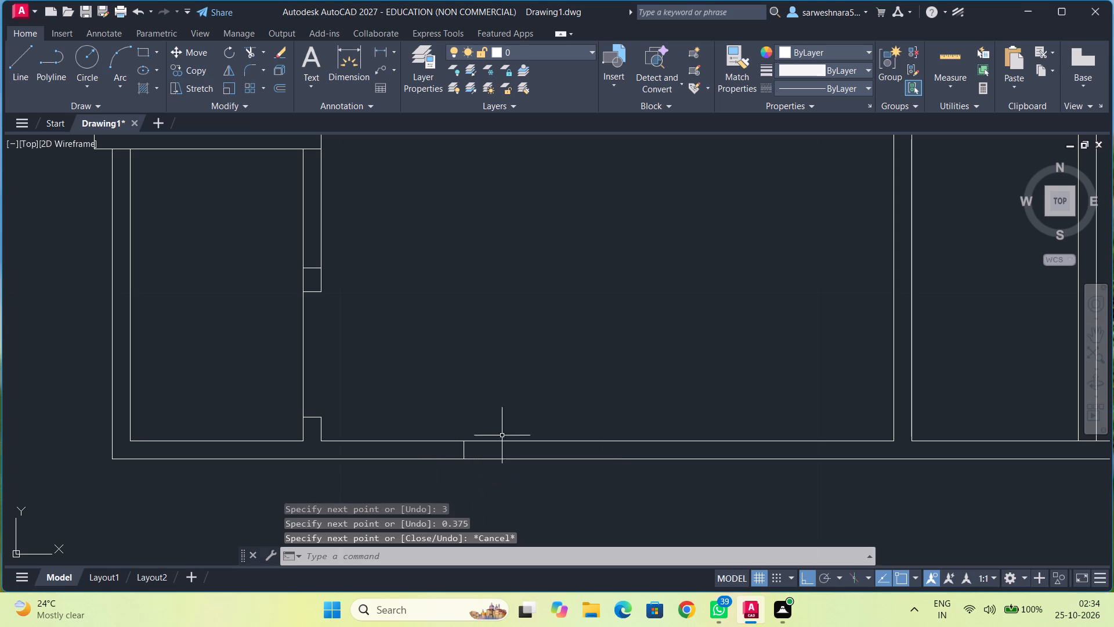
From the large room's inner lower right corner, draw a line 3 left along the bottom wall.
scroll(508, 403, "down", 2)
middle_click_drag(508, 403, 425, 402)
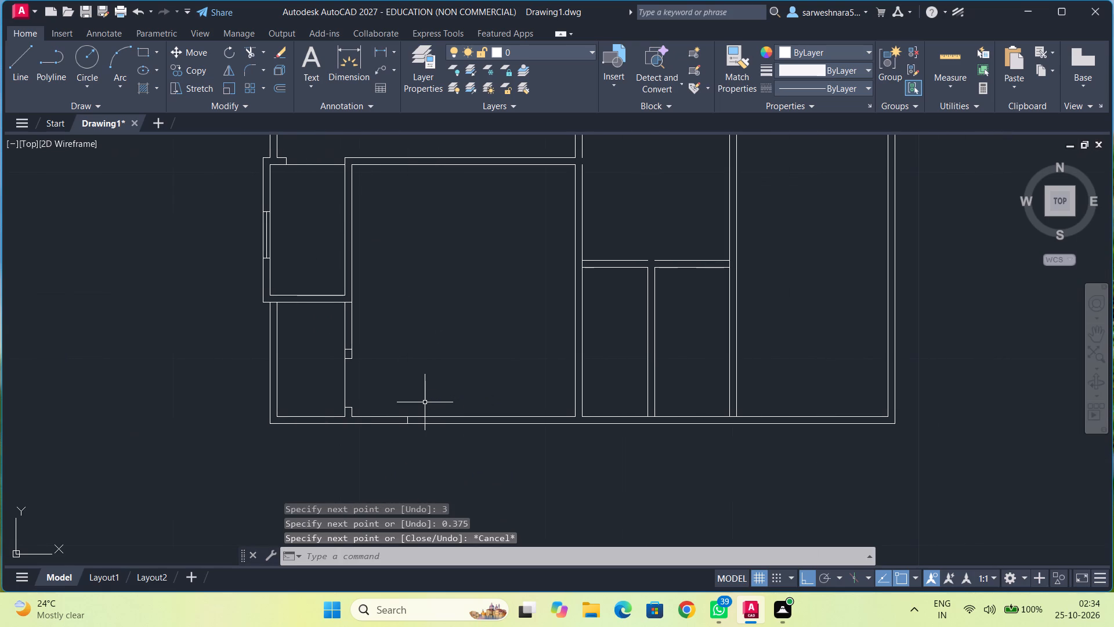
left_click(17, 60)
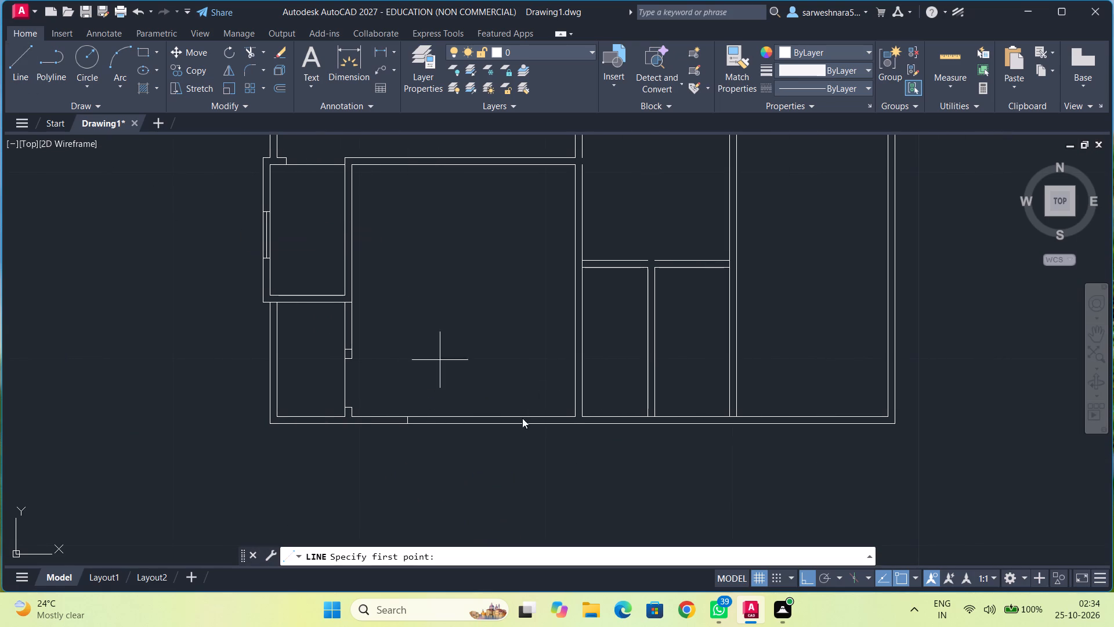
left_click(577, 415)
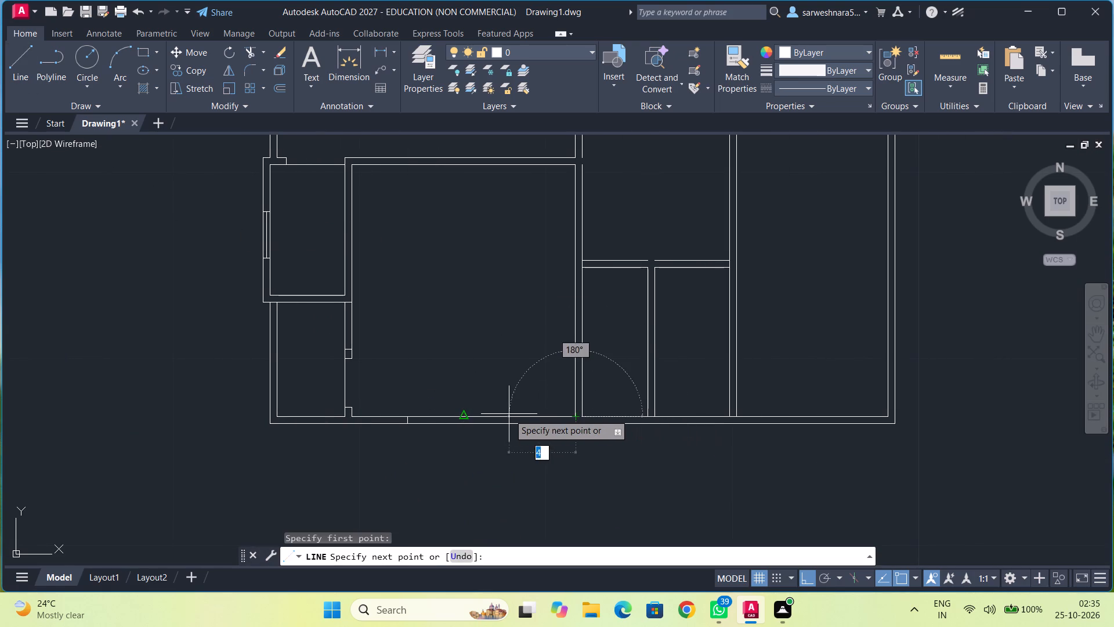
key("3")
key("Return")
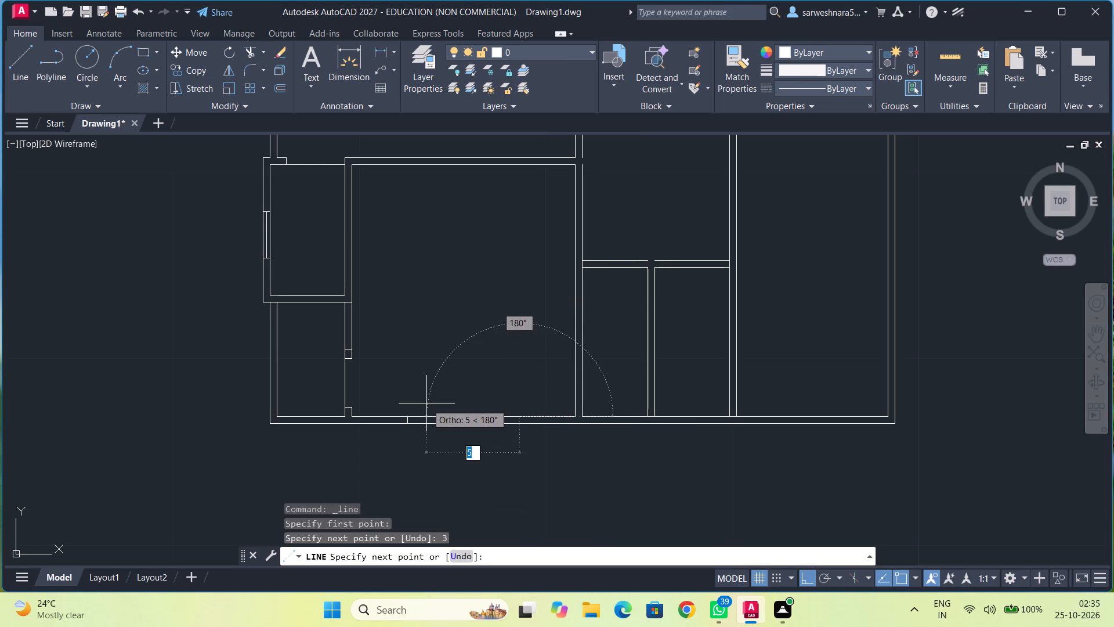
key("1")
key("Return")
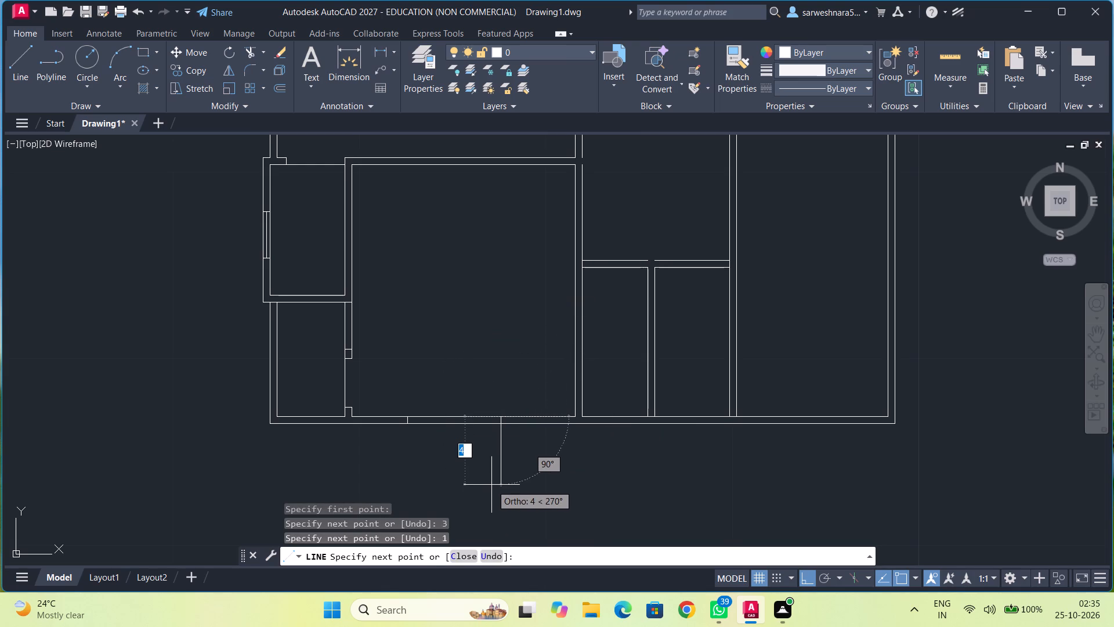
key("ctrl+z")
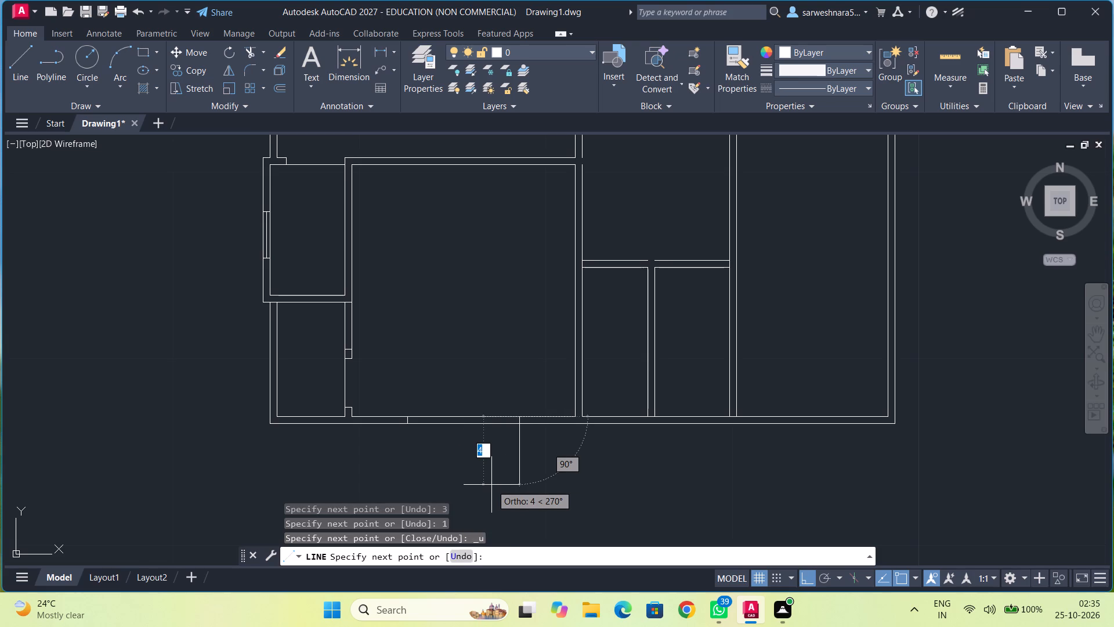
Continue the line 0.5 left and 0.375 down across the large room's bottom wall.
type("0.5")
key("Return")
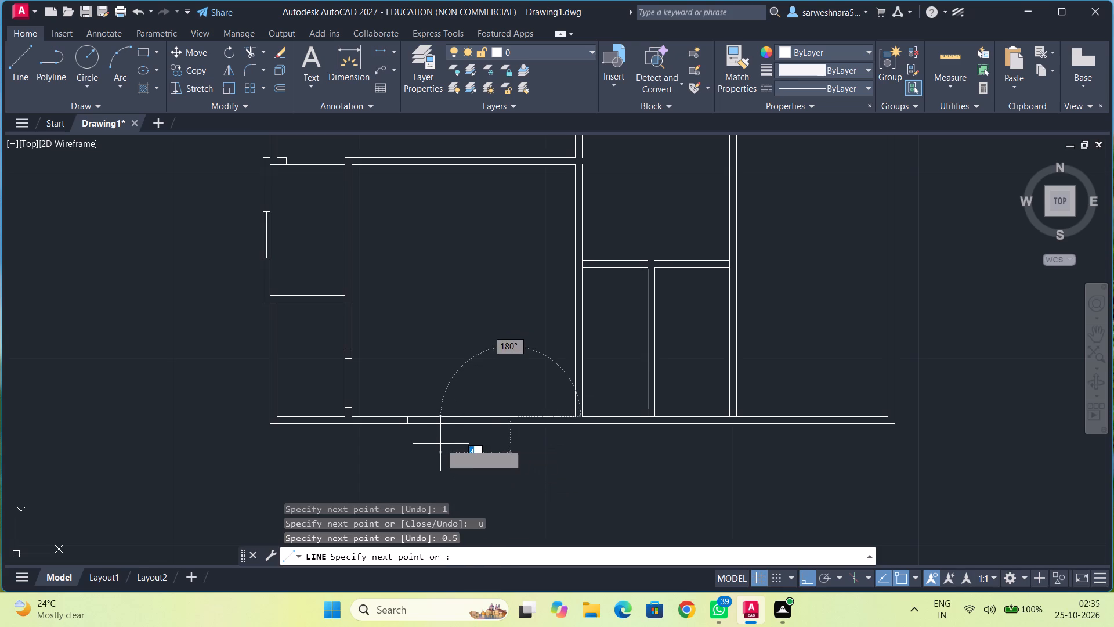
type("0.375")
key("Return")
scroll(465, 482, "up", 1)
key("Escape")
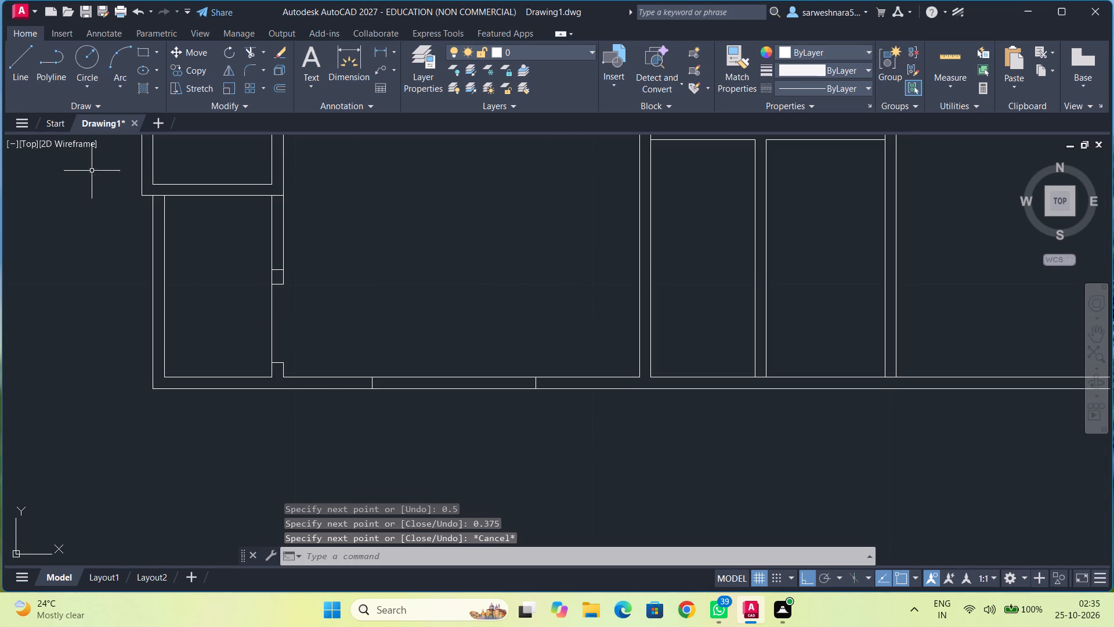
Draw the window's centre line between the midpoints of the two cross lines in the large room's bottom wall.
left_click(23, 73)
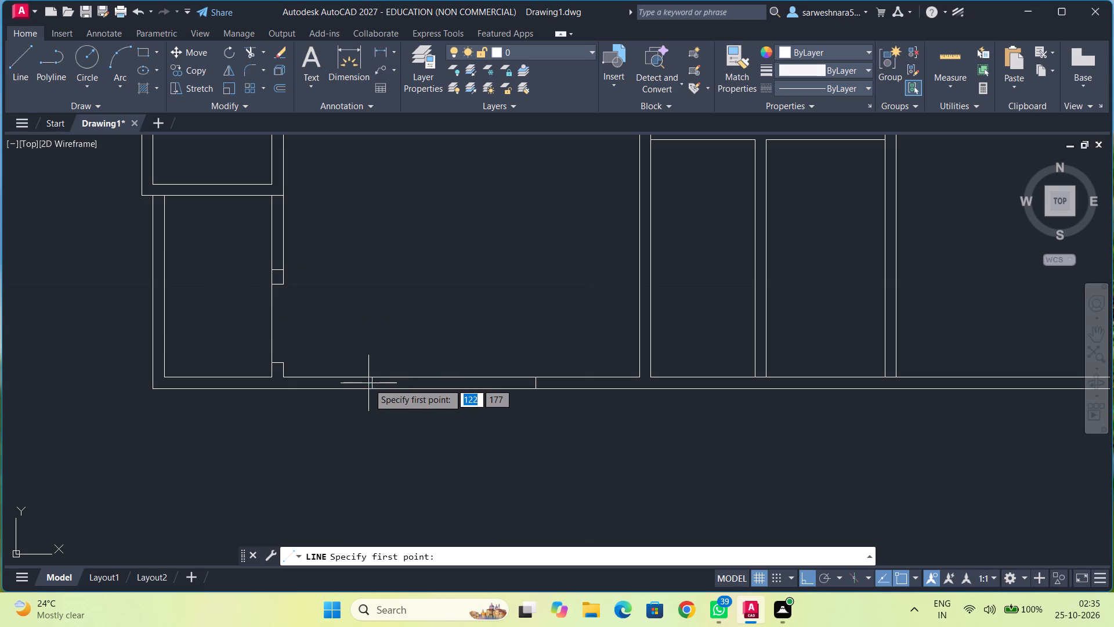
left_click(370, 383)
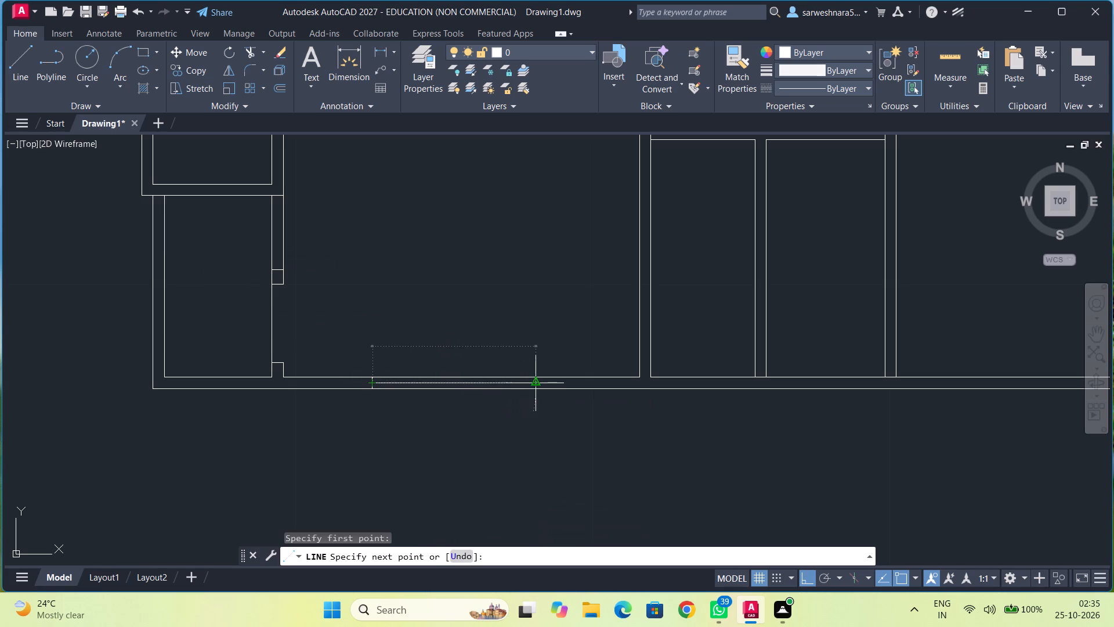
left_click(534, 383)
key("Escape")
Look over the second plan's lower and middle rooms for the next wall that needs an opening.
scroll(493, 308, "down", 2)
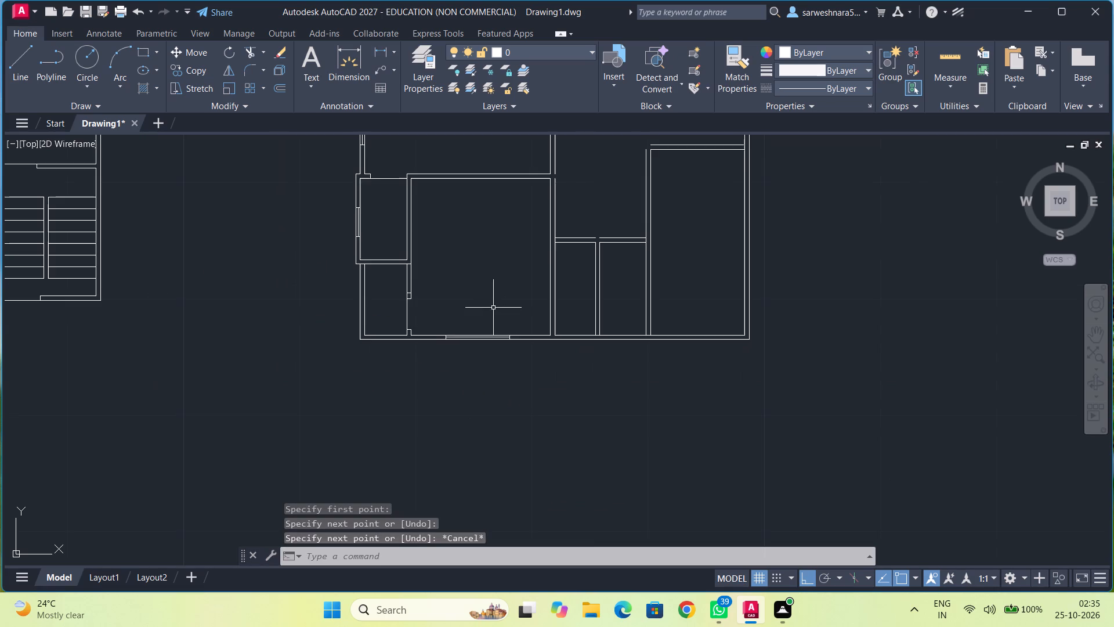
middle_click_drag(493, 303, 463, 365)
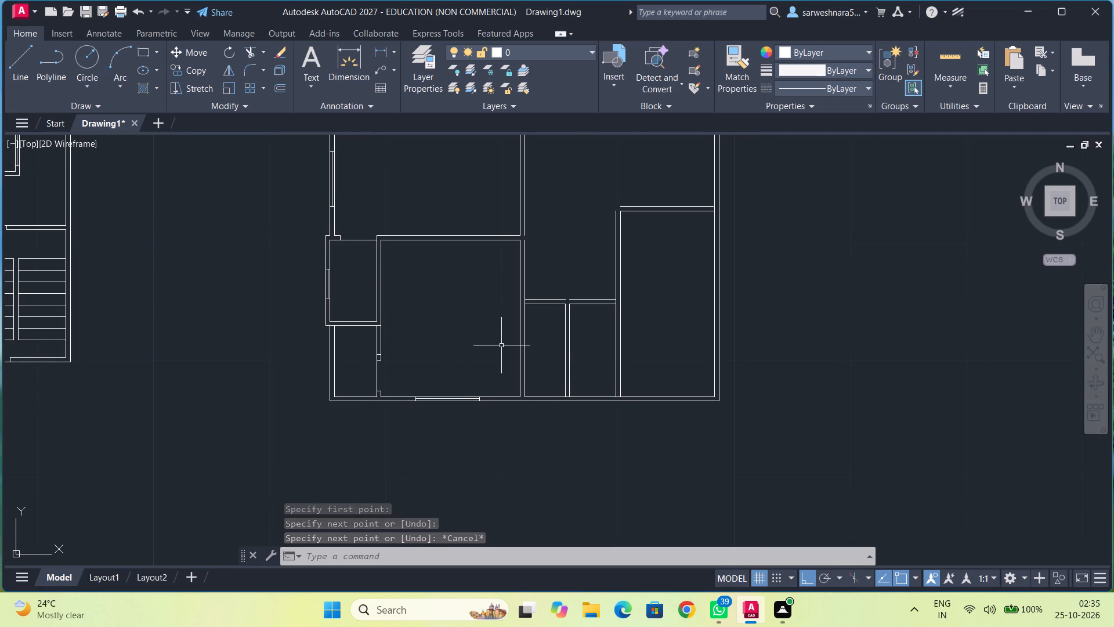
scroll(502, 352, "up", 1)
middle_click_drag(490, 358, 450, 352)
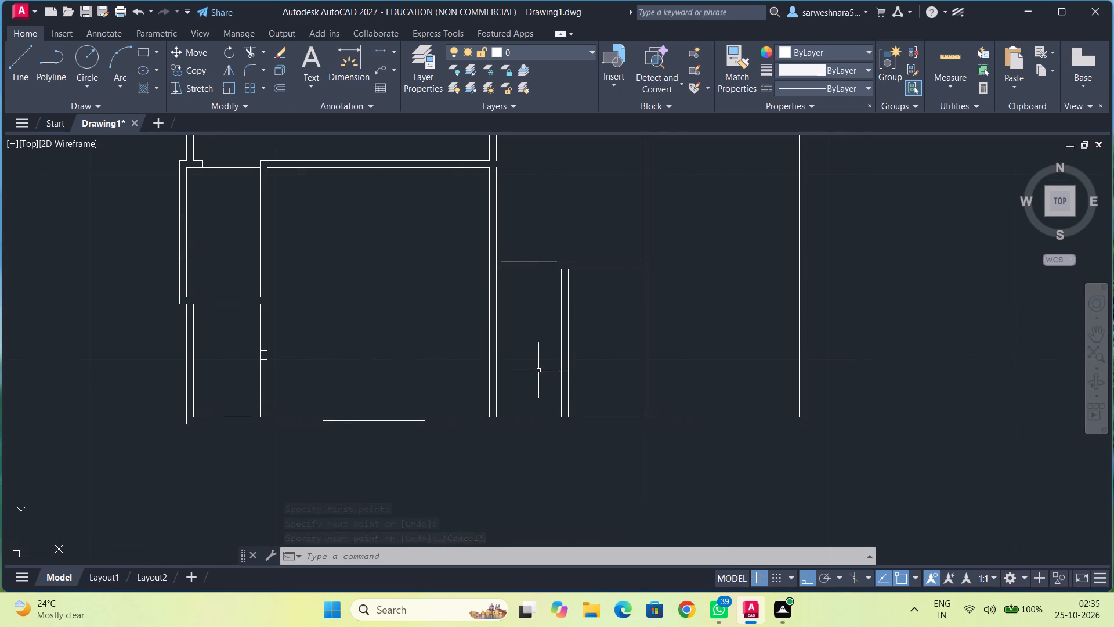
middle_click_drag(538, 376, 491, 370)
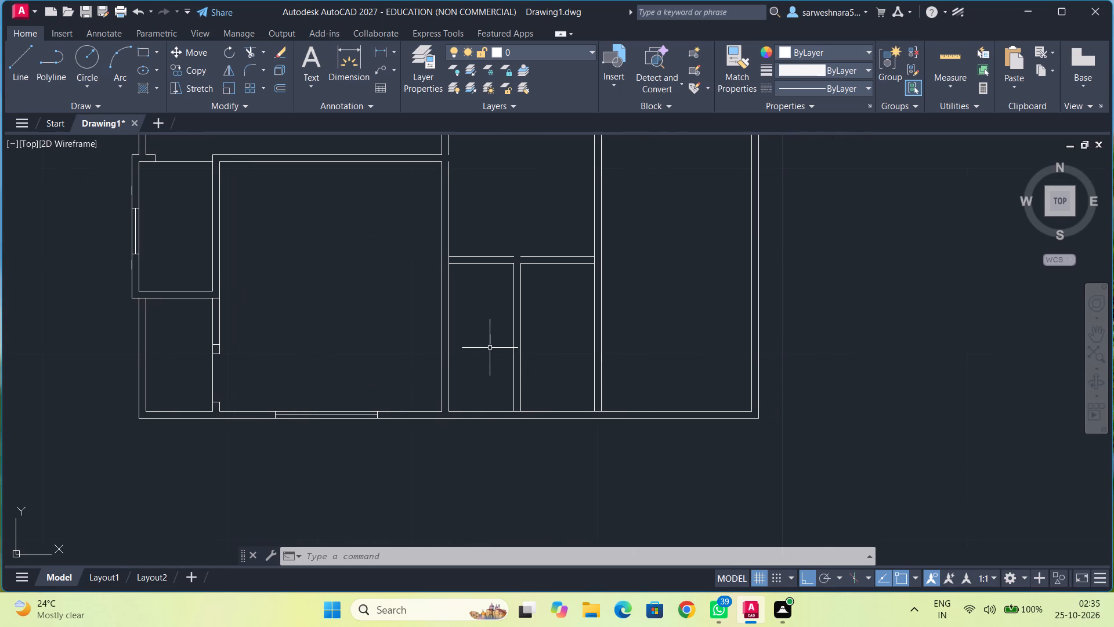
middle_click_drag(491, 348, 558, 451)
scroll(555, 362, "down", 1)
middle_click_drag(554, 352, 561, 418)
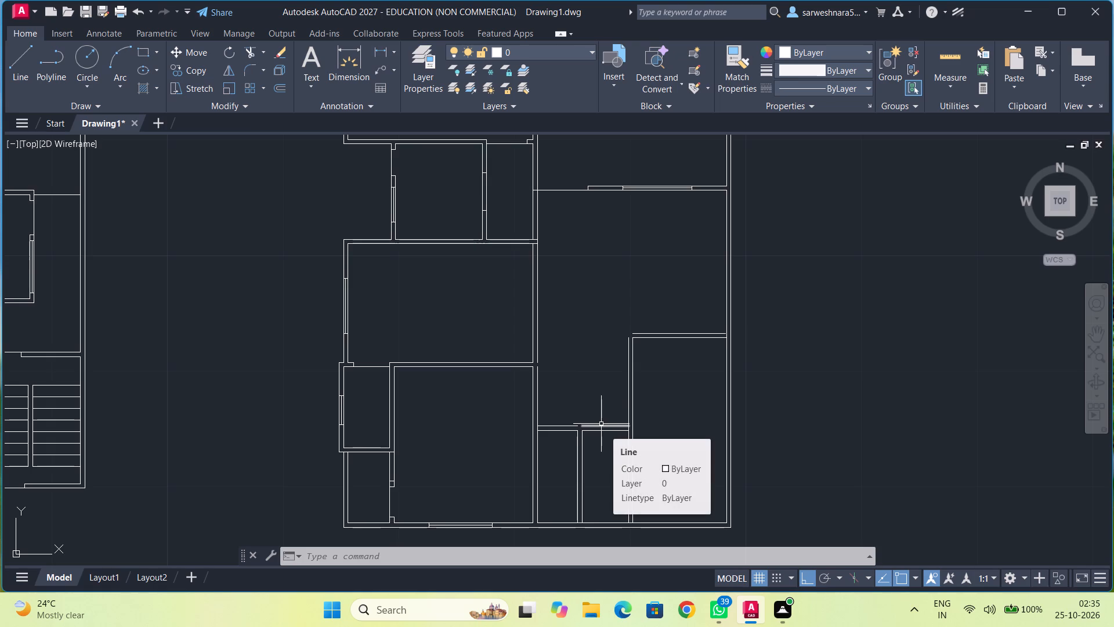
scroll(506, 309, "up", 1)
middle_click_drag(506, 309, 504, 313)
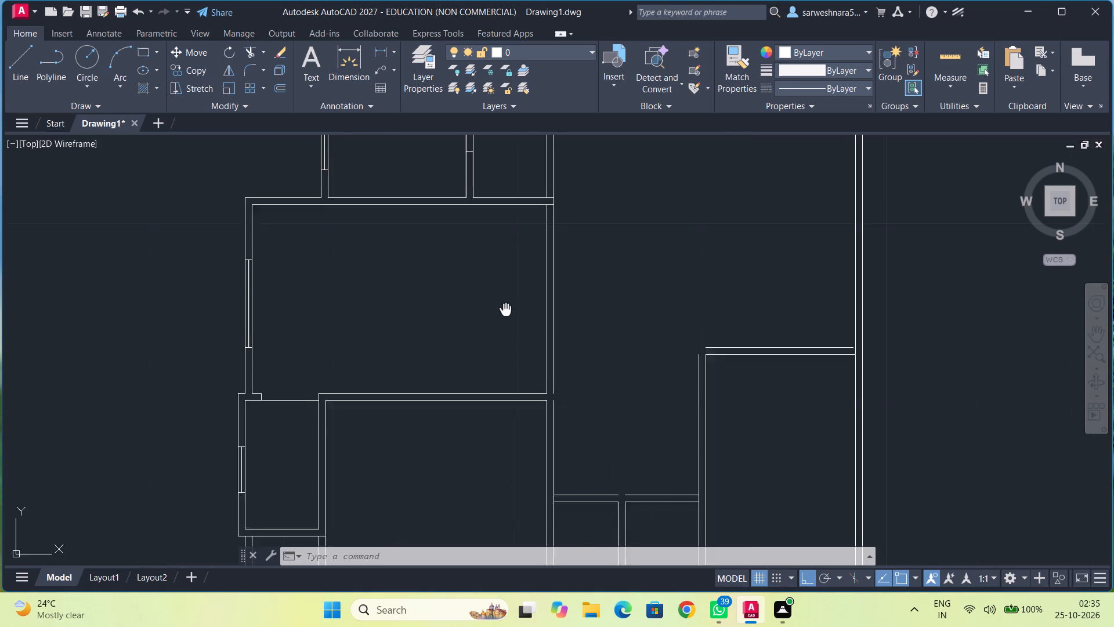
middle_click_drag(504, 313, 460, 355)
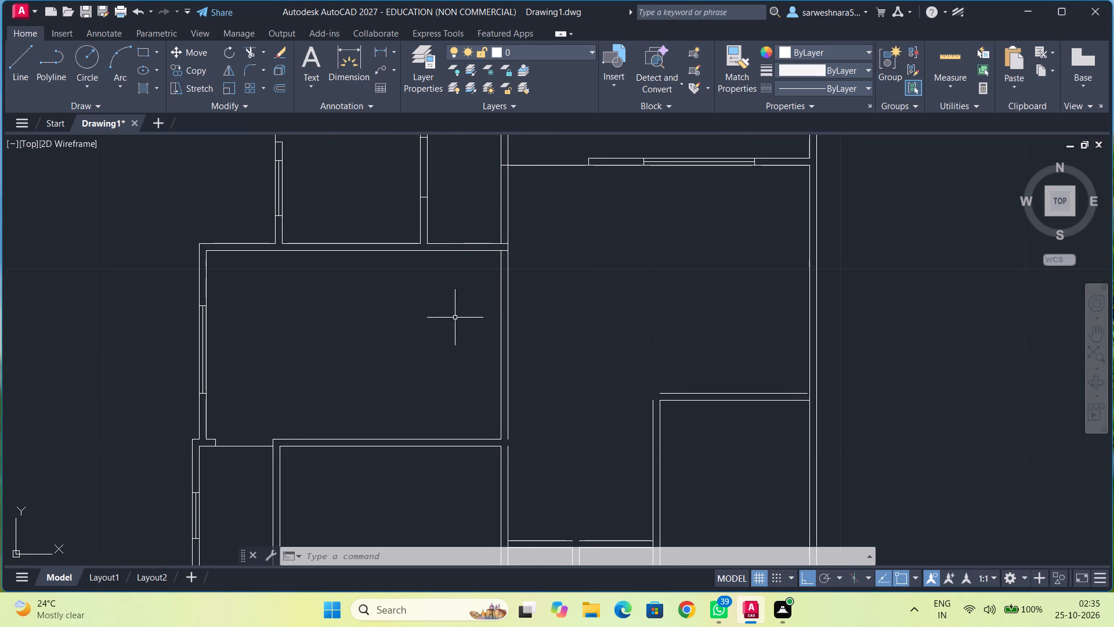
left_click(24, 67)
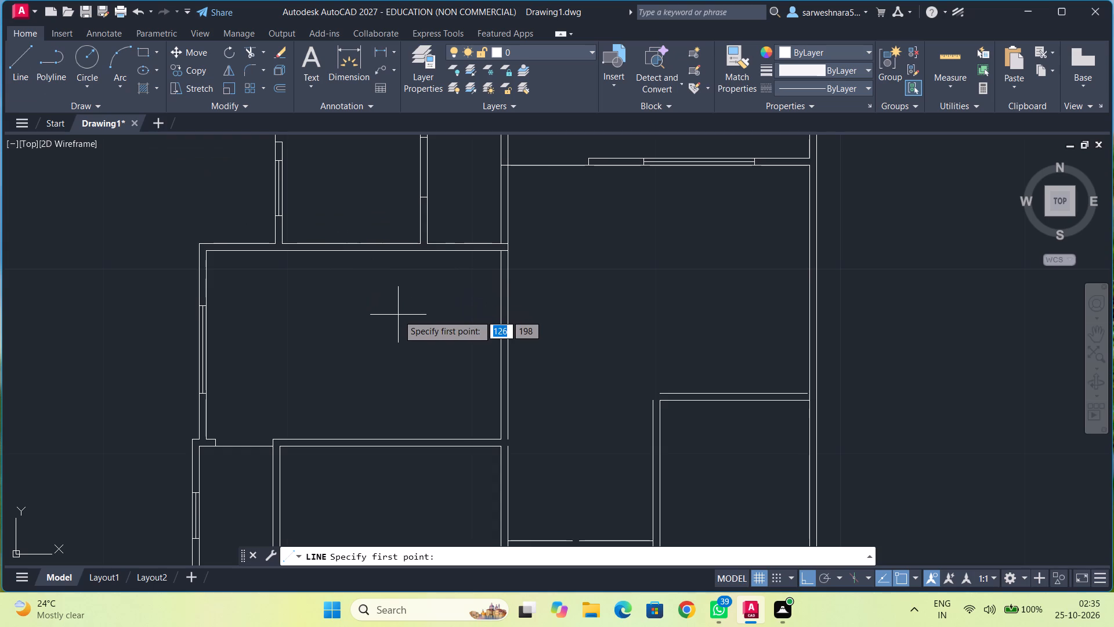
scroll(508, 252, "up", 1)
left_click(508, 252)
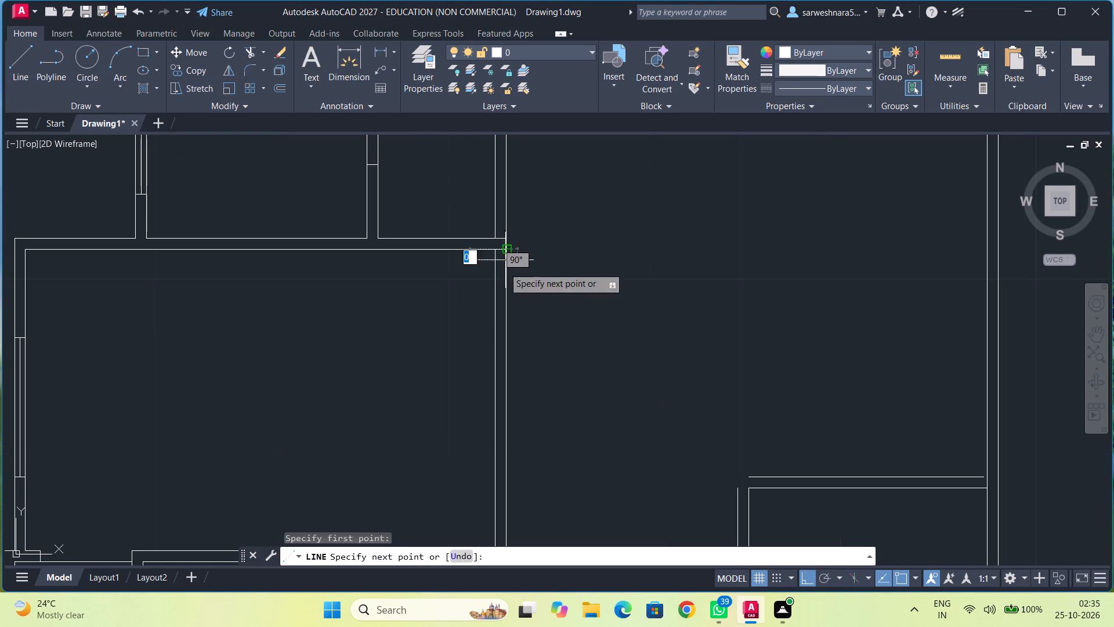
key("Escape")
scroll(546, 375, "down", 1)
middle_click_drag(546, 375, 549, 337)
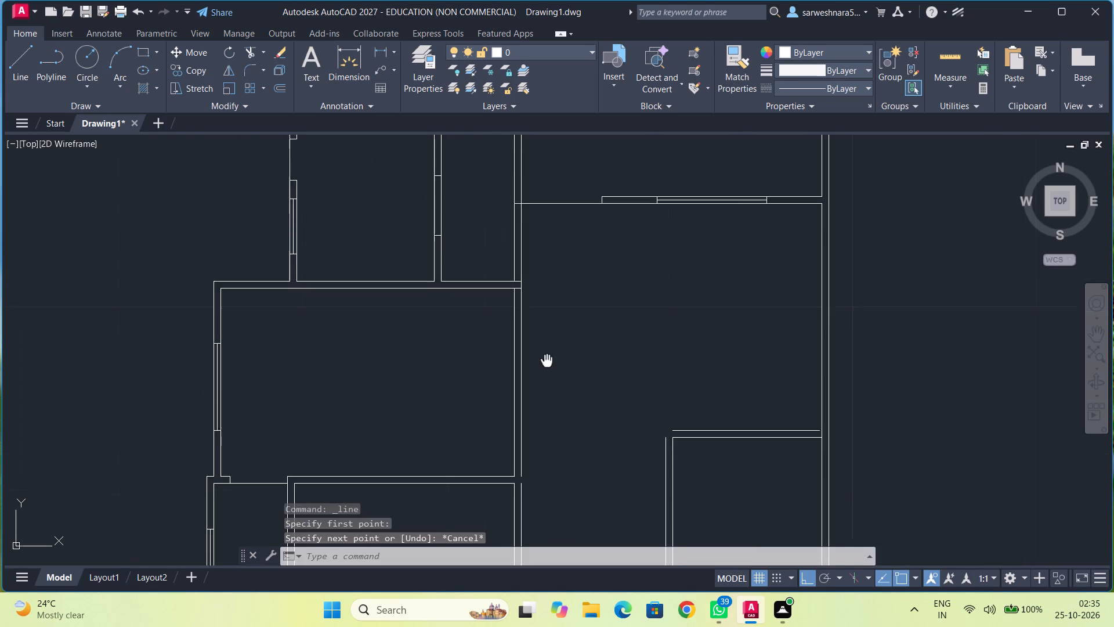
From the middle left room's inner lower right corner, draw a line 1 up and 0.375 right across its right wall.
middle_click_drag(549, 337, 551, 321)
middle_click_drag(547, 369, 551, 355)
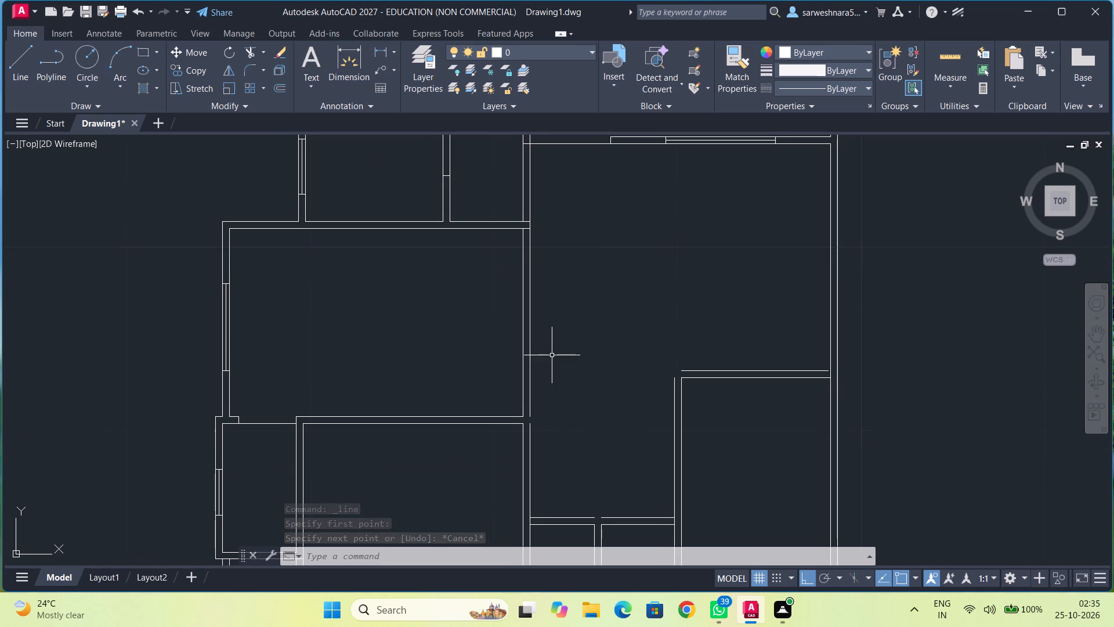
scroll(534, 427, "up", 2)
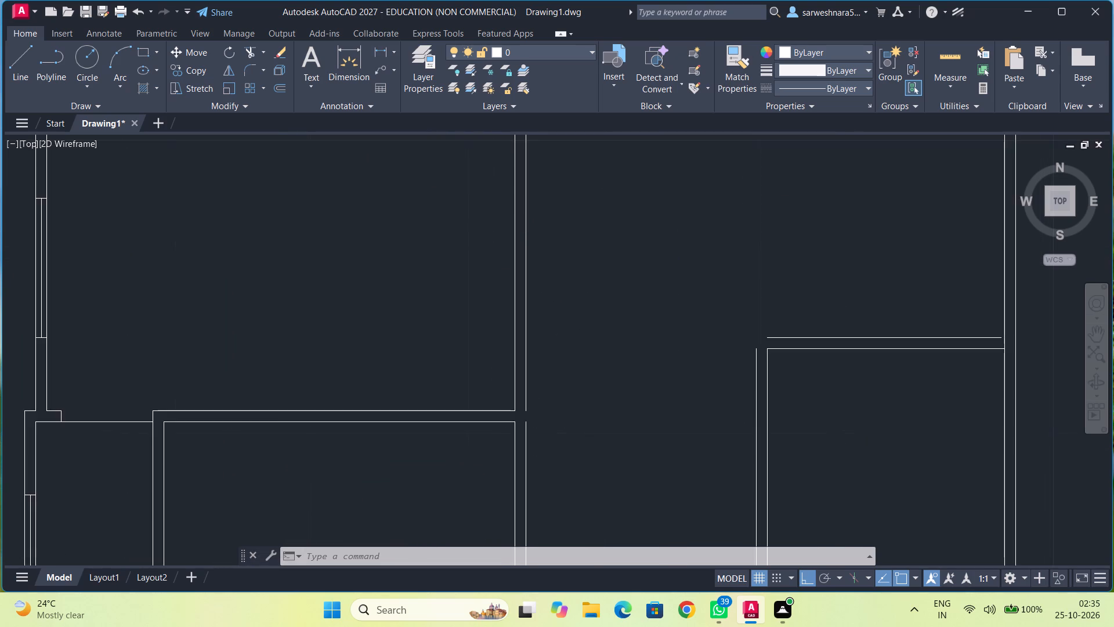
left_click(19, 68)
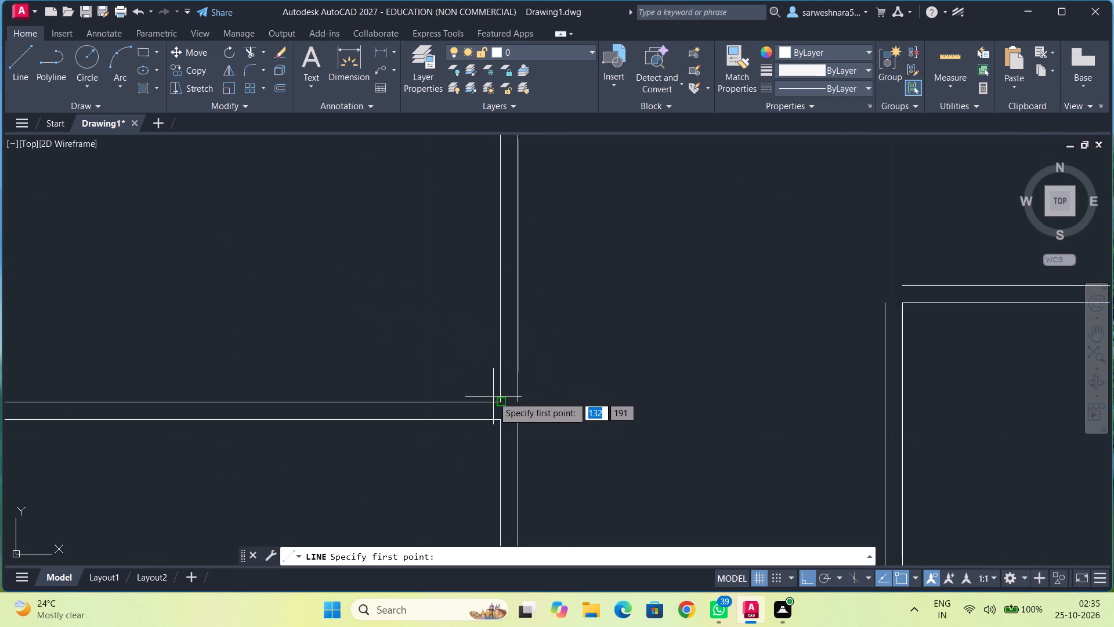
left_click(500, 402)
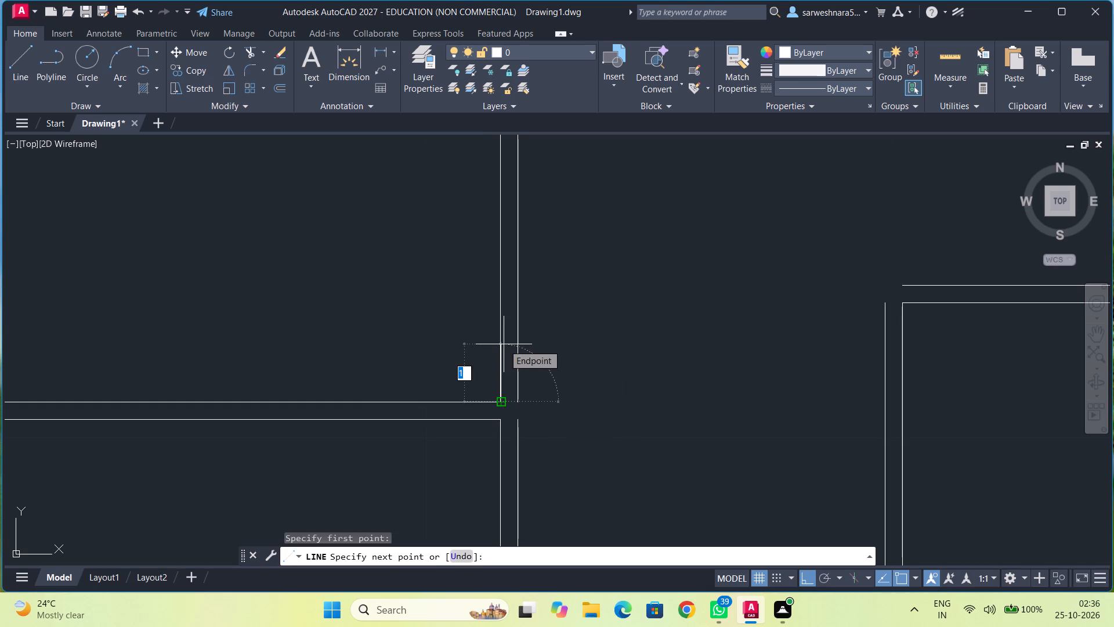
key("1")
key("Return")
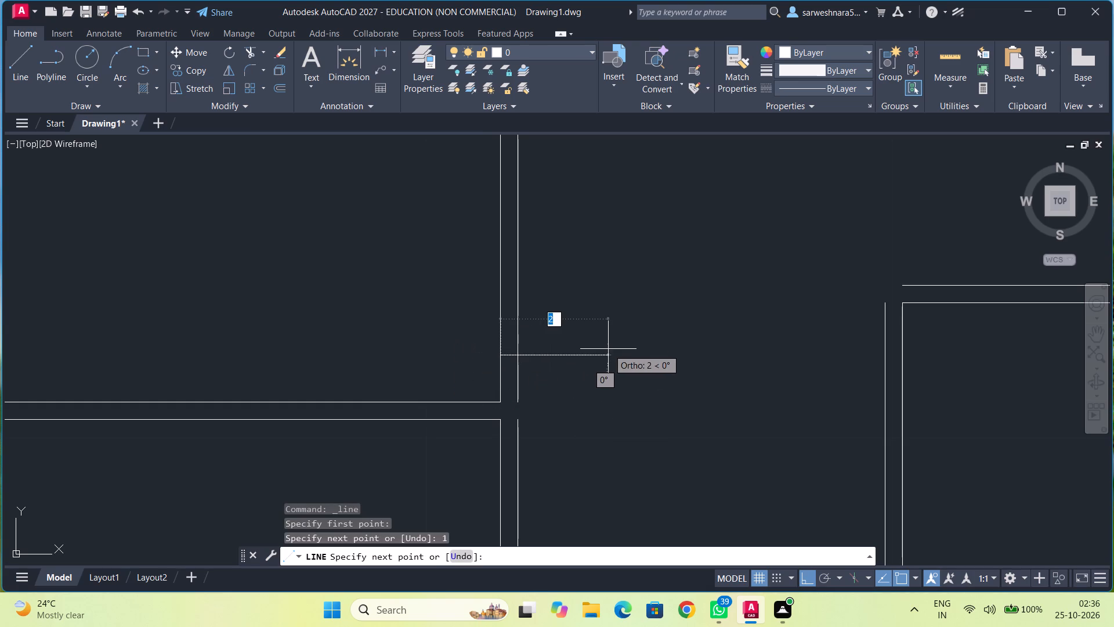
type("0.375")
key("Return")
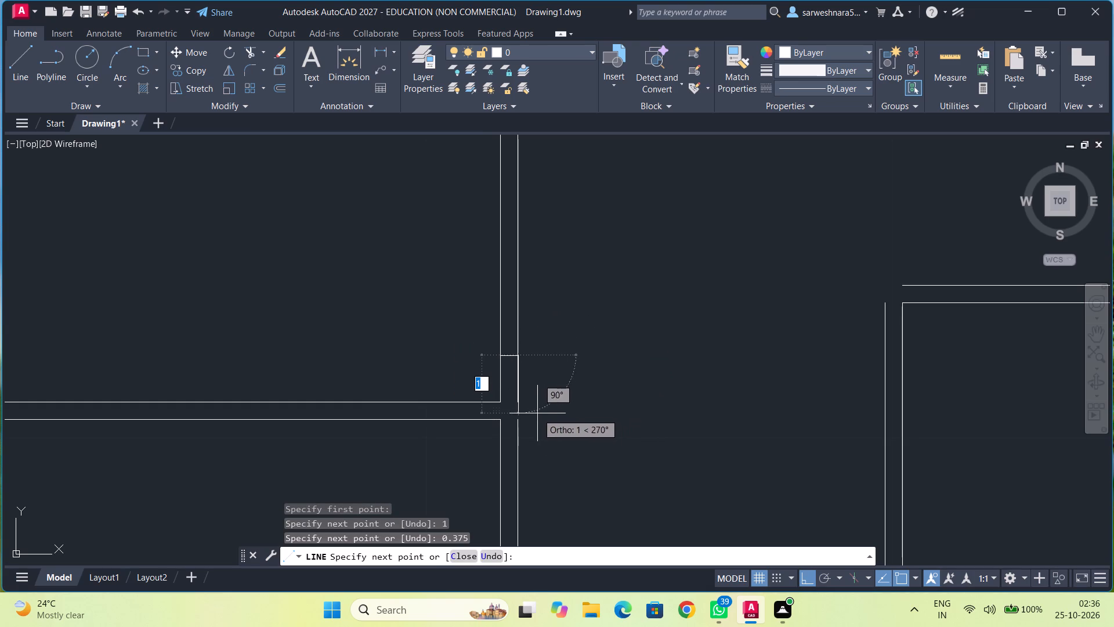
key("Escape")
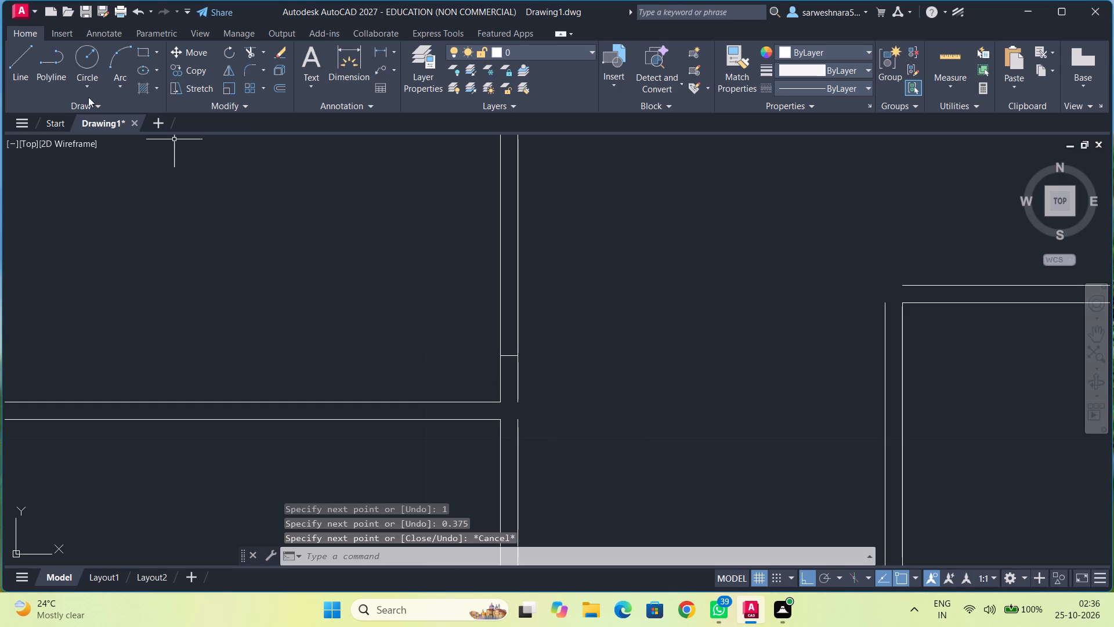
From the large lower room's inner upper right corner, draw a line 0.5 down, 0.375 right, and up to the broken outer wall line's end.
left_click(21, 77)
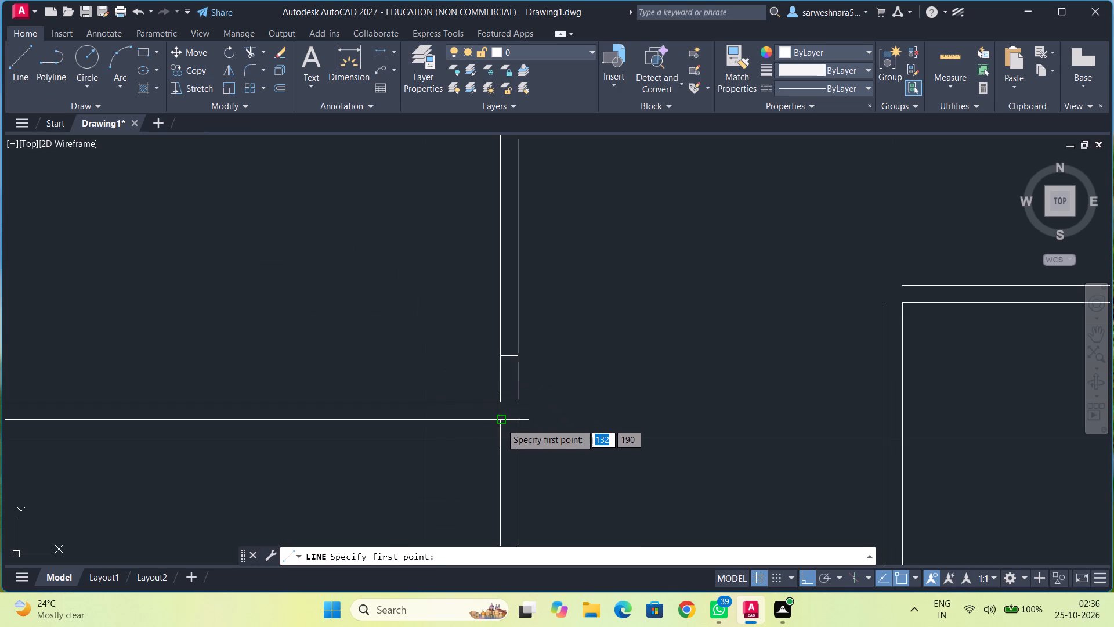
left_click(503, 422)
type("0.5")
key("Return")
type("0.375")
key("Return")
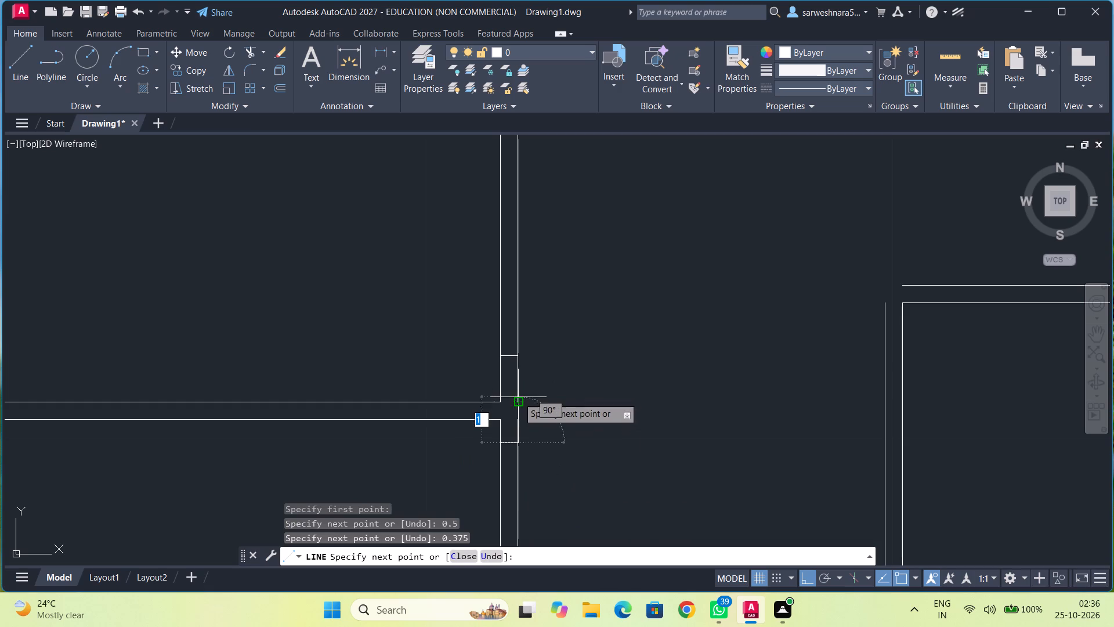
left_click(518, 397)
key("Escape")
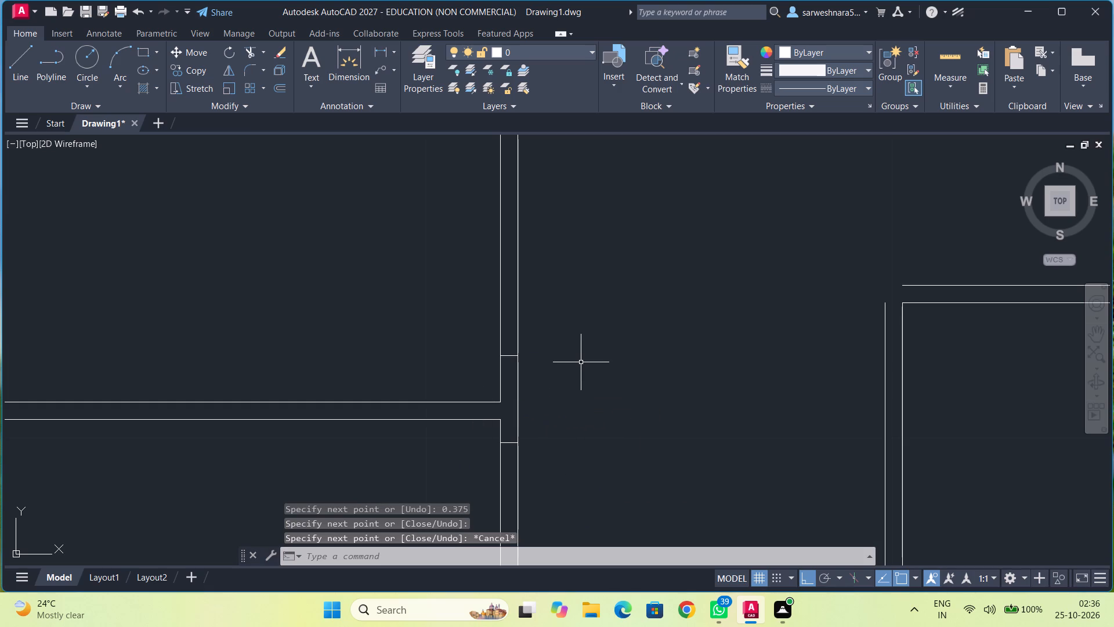
Draw a line from the cross line's inner end up to the midpoint of the middle room's right wall and across the wall.
scroll(581, 362, "down", 1)
middle_click_drag(581, 362, 577, 425)
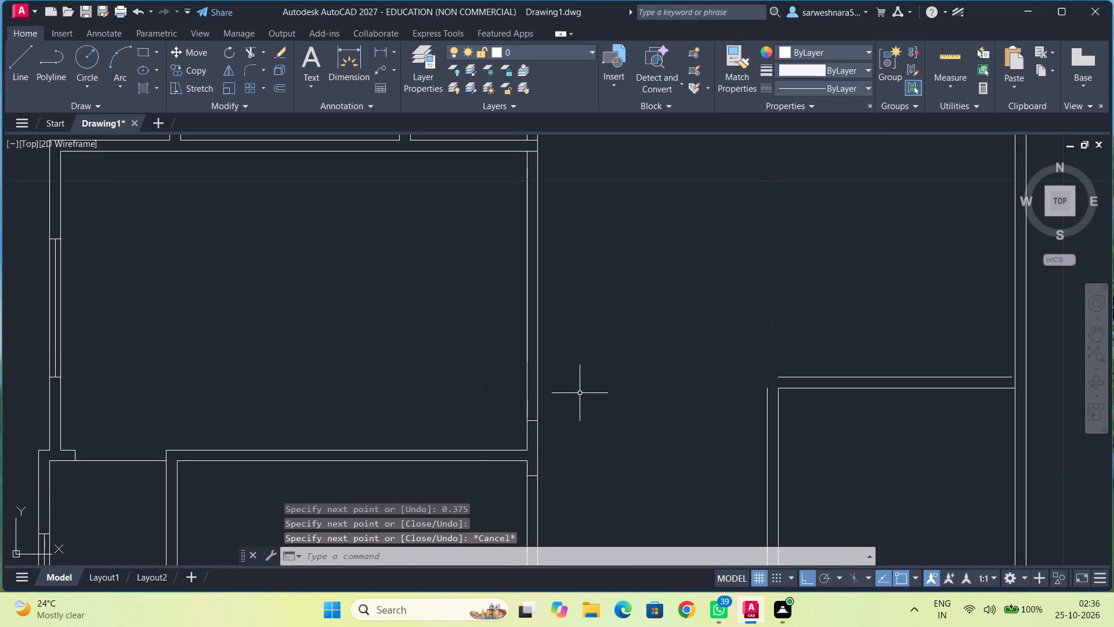
middle_click_drag(580, 377, 559, 415)
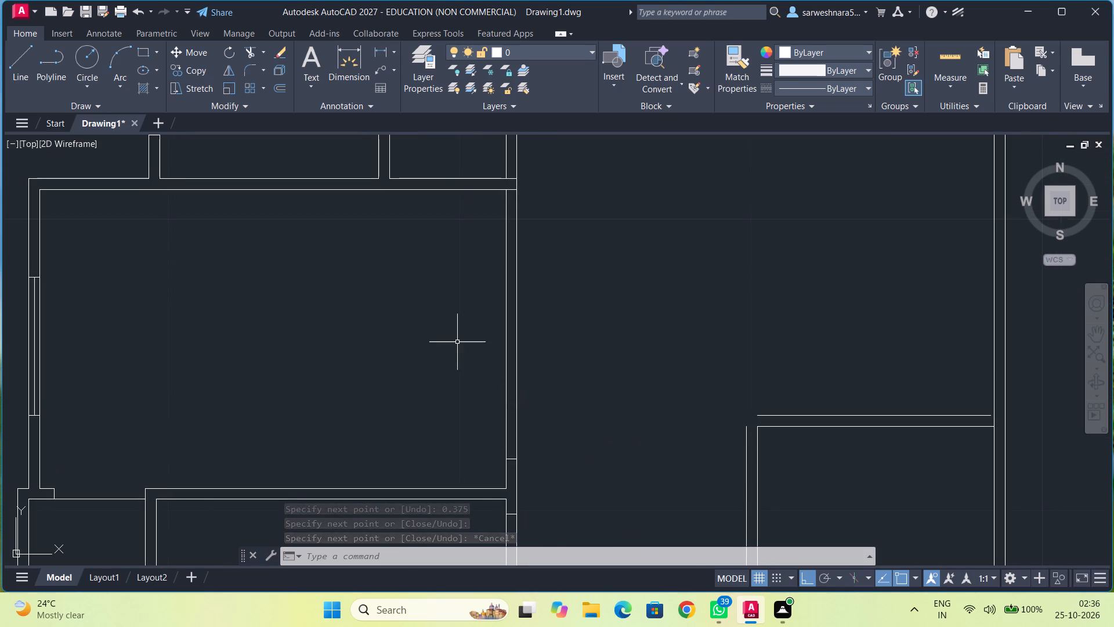
left_click(22, 71)
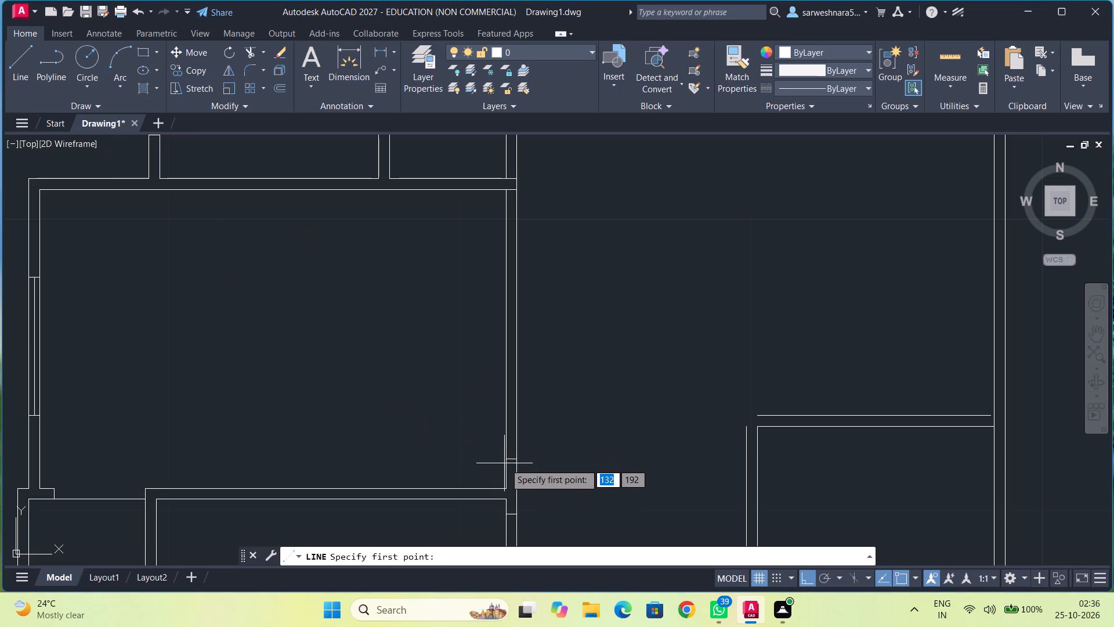
left_click(505, 461)
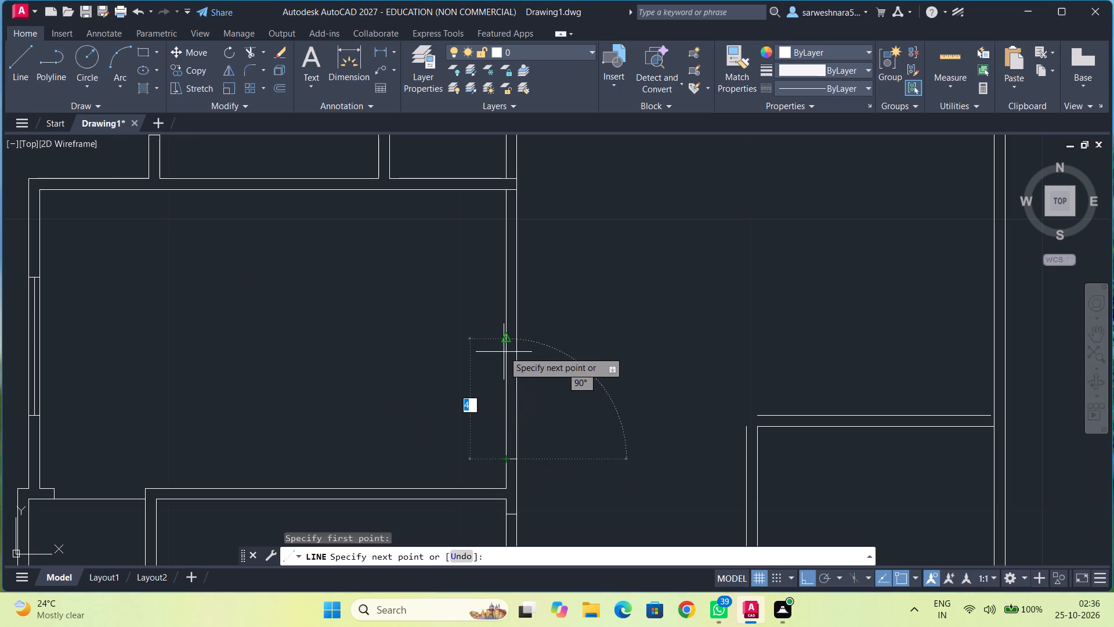
left_click(505, 341)
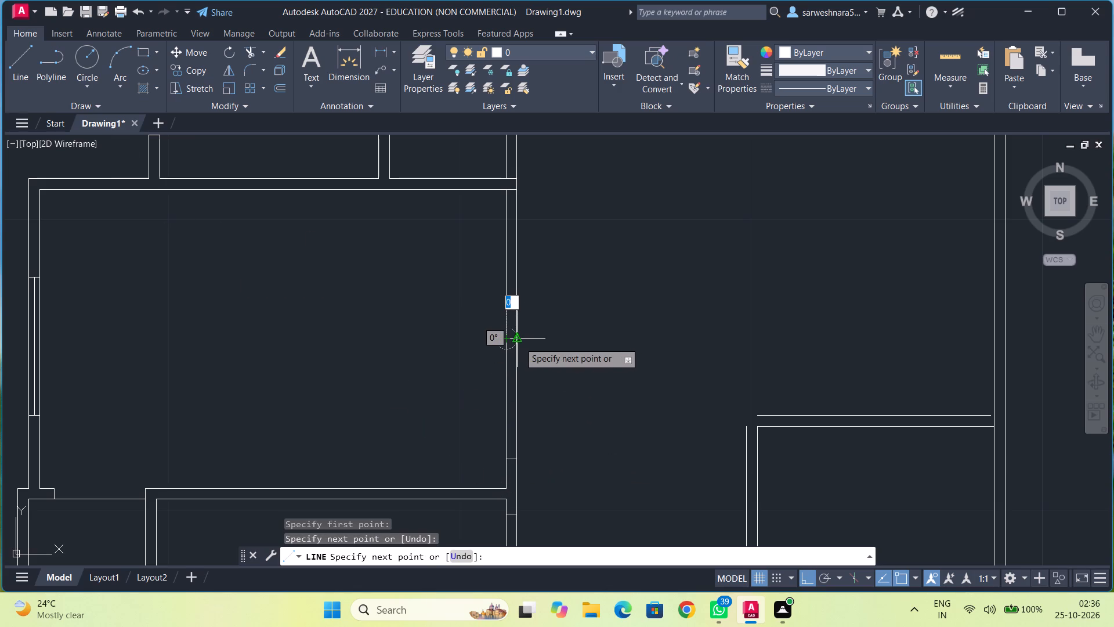
left_click(519, 342)
Continue the line 1.5 up, another 0.5 up, and 0.375 left across the middle room's right wall.
type("1.5")
key("Return")
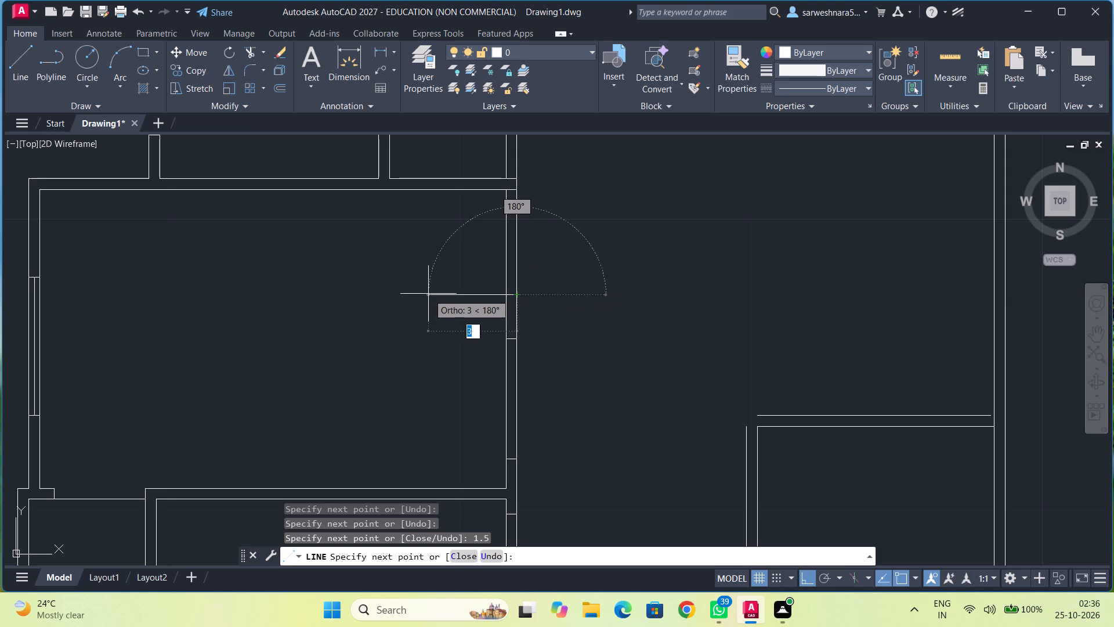
middle_click_drag(450, 293, 450, 351)
type("0.")
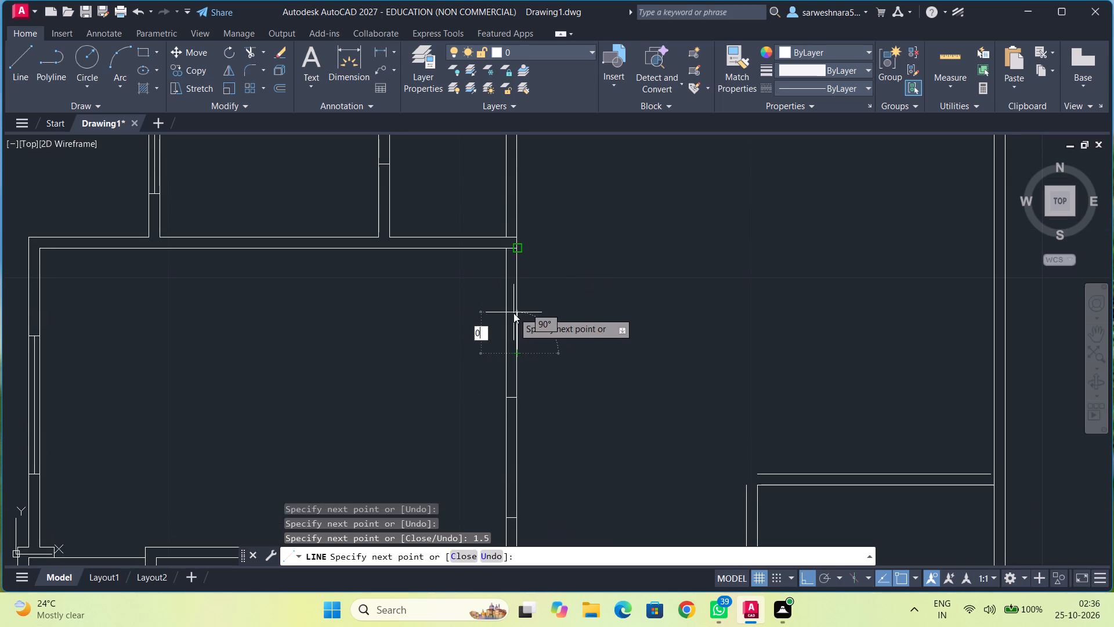
key("5")
key("Return")
type("0.3")
key("7")
key("5")
key("Return")
key("Escape")
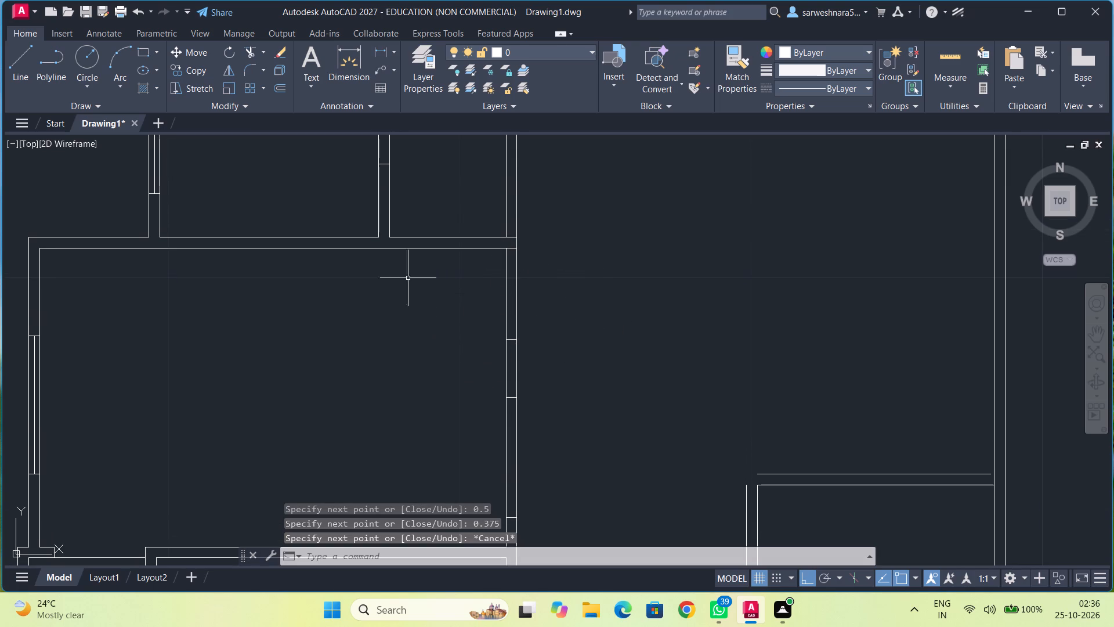
Trim the right wall's inner line between the uppermost cross line and the middle room's top wall.
left_click(252, 51)
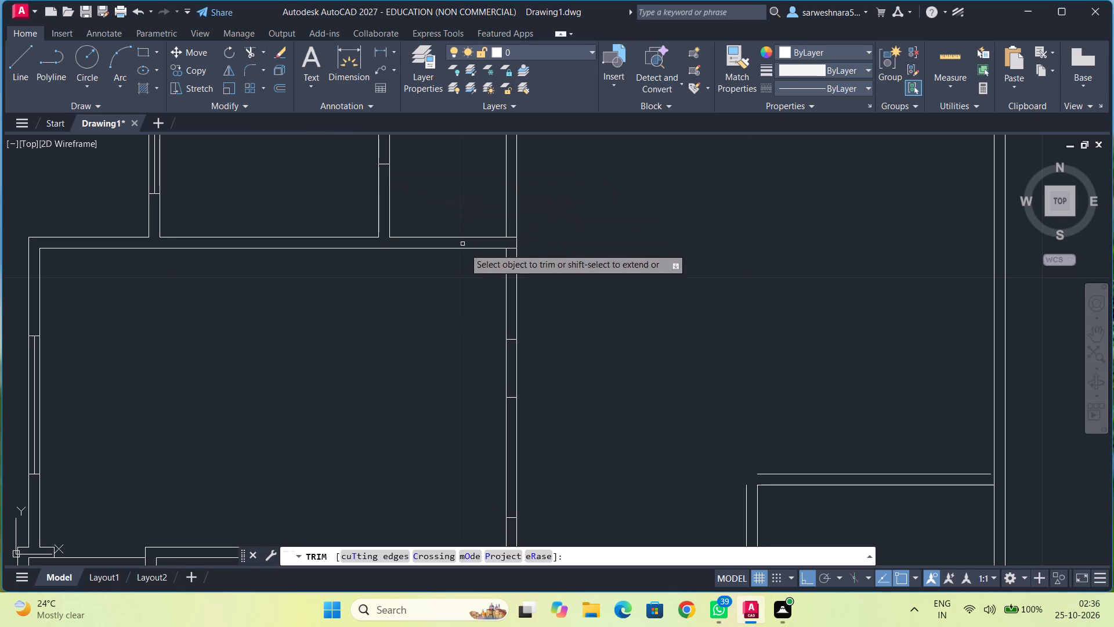
left_click(505, 279)
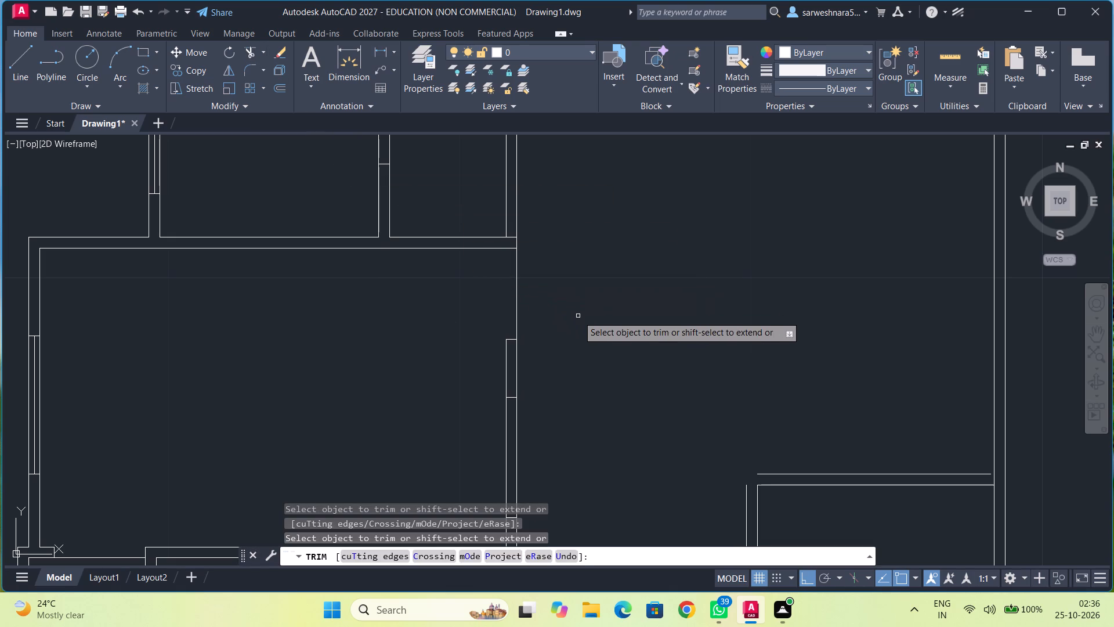
scroll(577, 316, "down", 1)
middle_click_drag(577, 334, 570, 315)
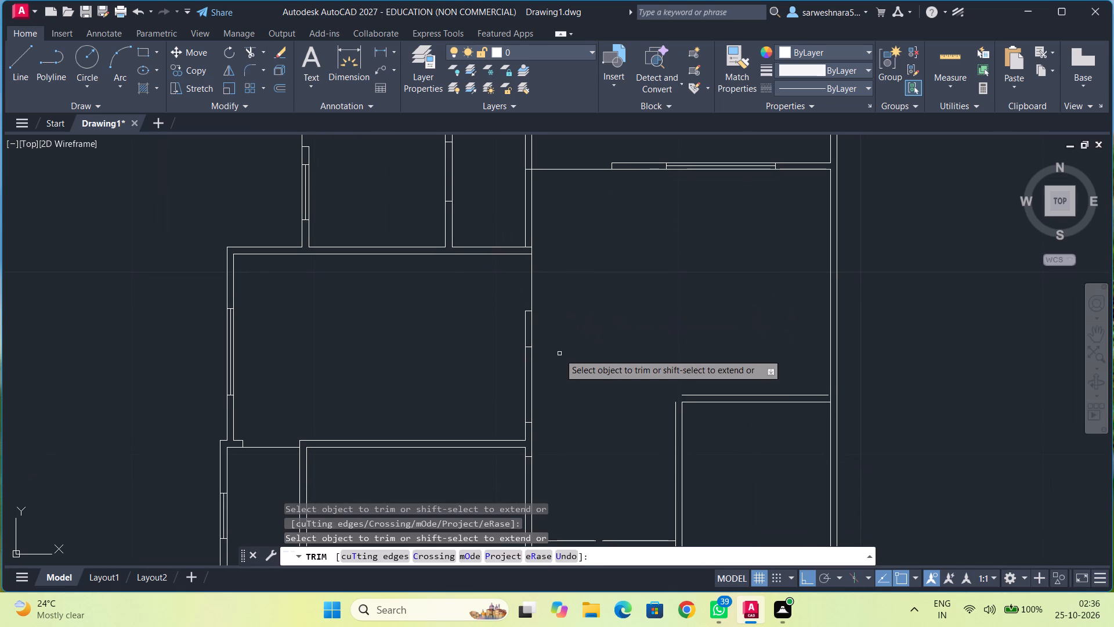
key("Escape")
Draw the window's centre line between the midpoints of the two lower cross lines in the middle room's right wall.
left_click(12, 50)
scroll(480, 361, "up", 1)
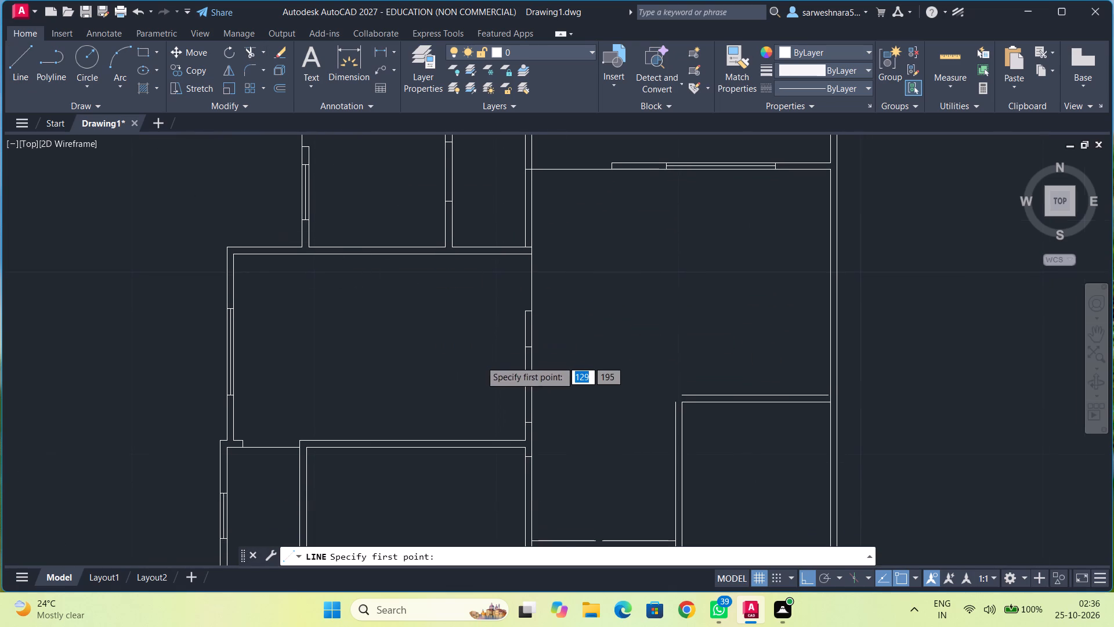
scroll(481, 361, "up", 1)
left_click(599, 324)
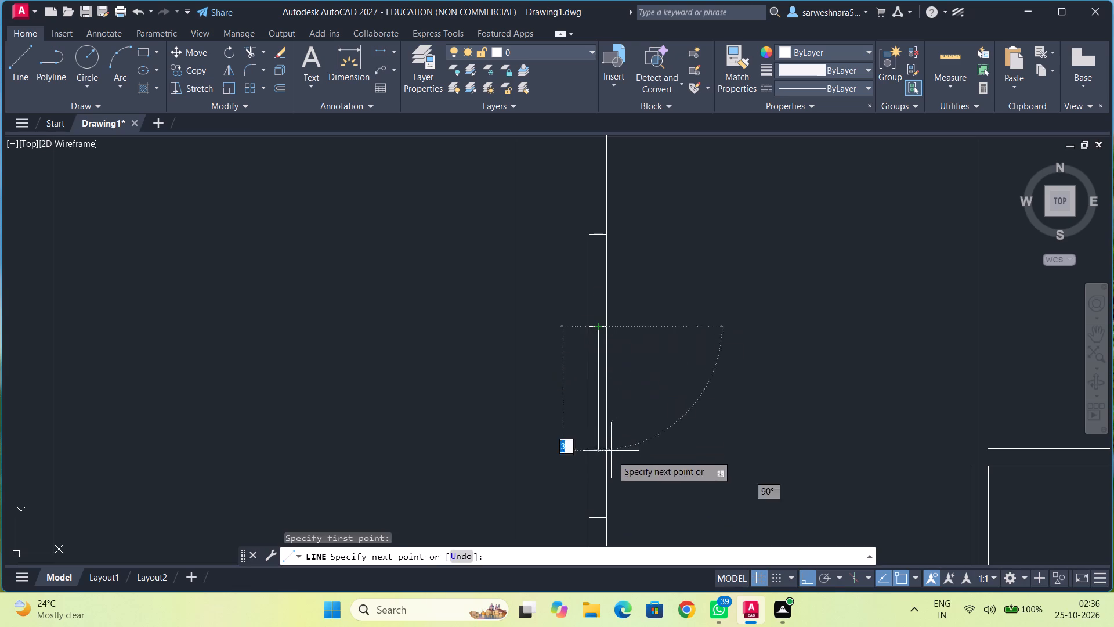
left_click(601, 517)
key("Escape")
scroll(665, 441, "down", 3)
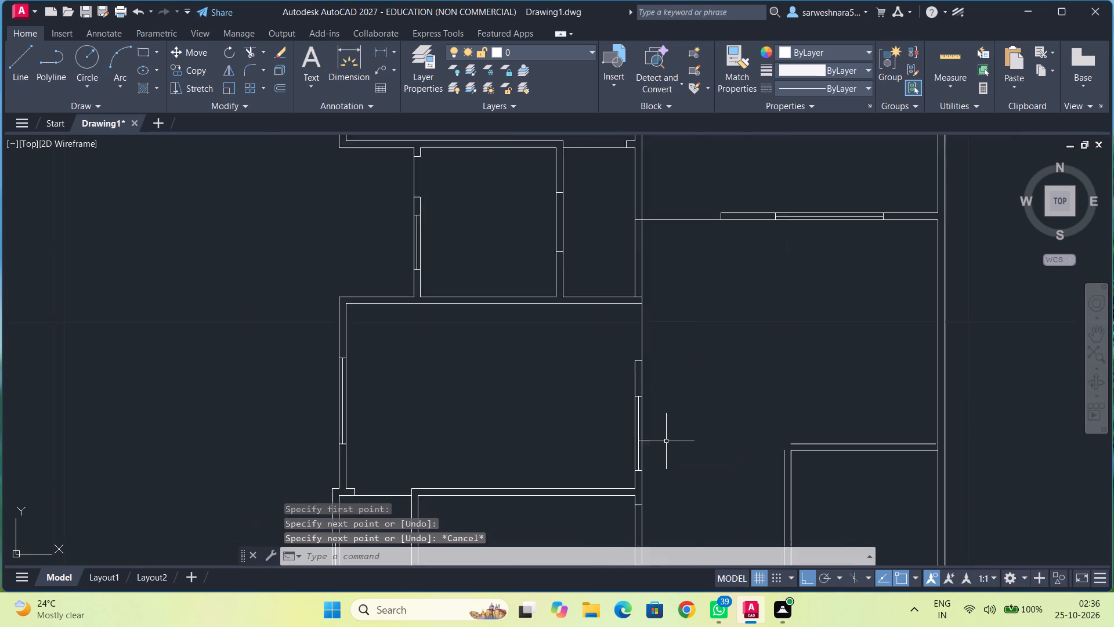
From the inner lower left corner of the narrow room beside the large lower room, draw a line 1 right and 0.375 down across the bottom wall.
middle_click_drag(682, 444, 596, 353)
middle_click_drag(604, 385, 599, 361)
middle_click_drag(589, 381, 595, 366)
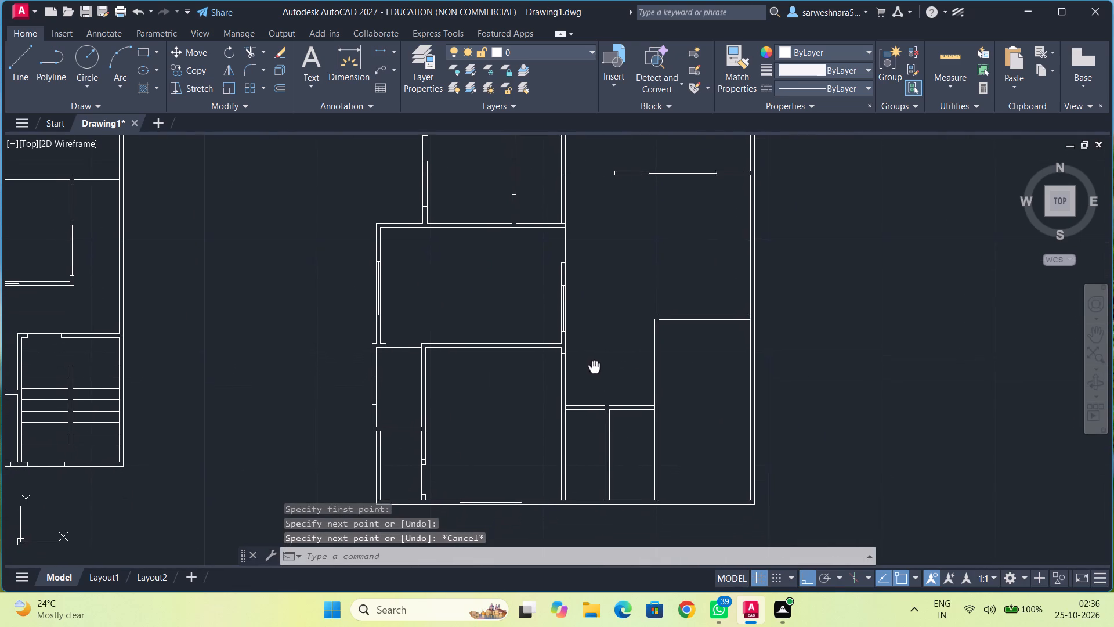
middle_click_drag(595, 366, 595, 365)
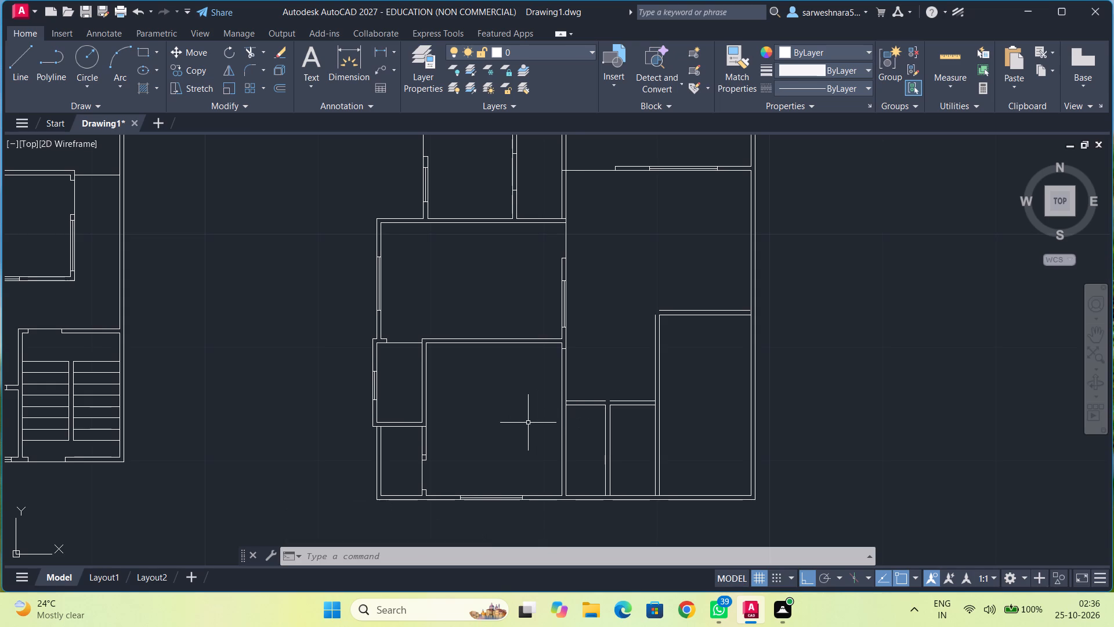
scroll(527, 423, "up", 1)
middle_click_drag(490, 417, 449, 405)
middle_click_drag(520, 429, 455, 413)
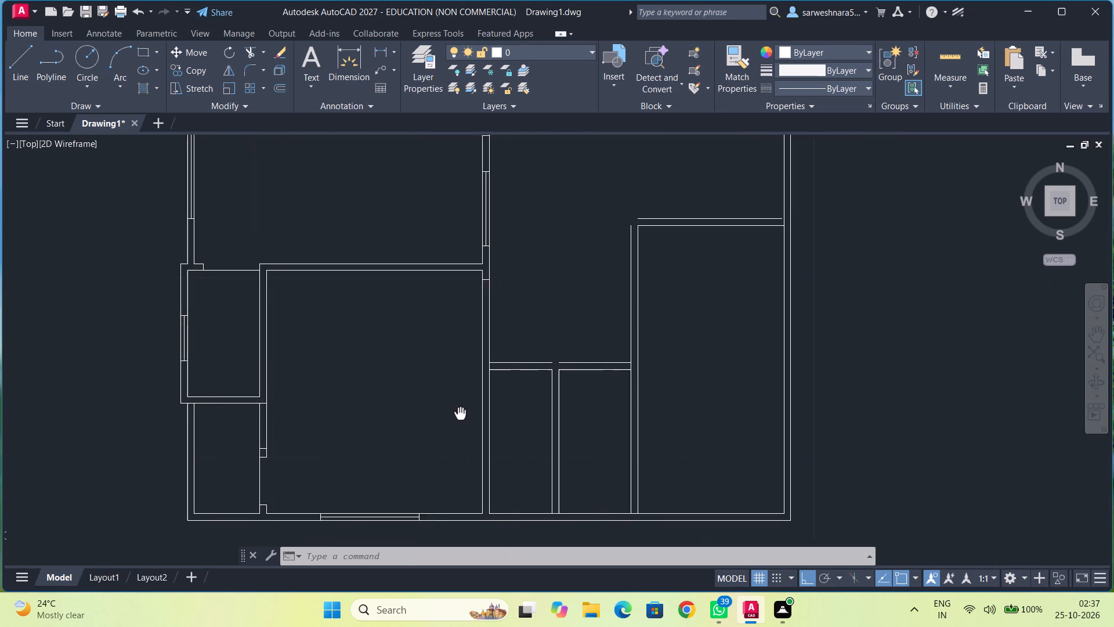
middle_click_drag(455, 413, 453, 413)
scroll(515, 443, "up", 1)
middle_click_drag(512, 444, 496, 356)
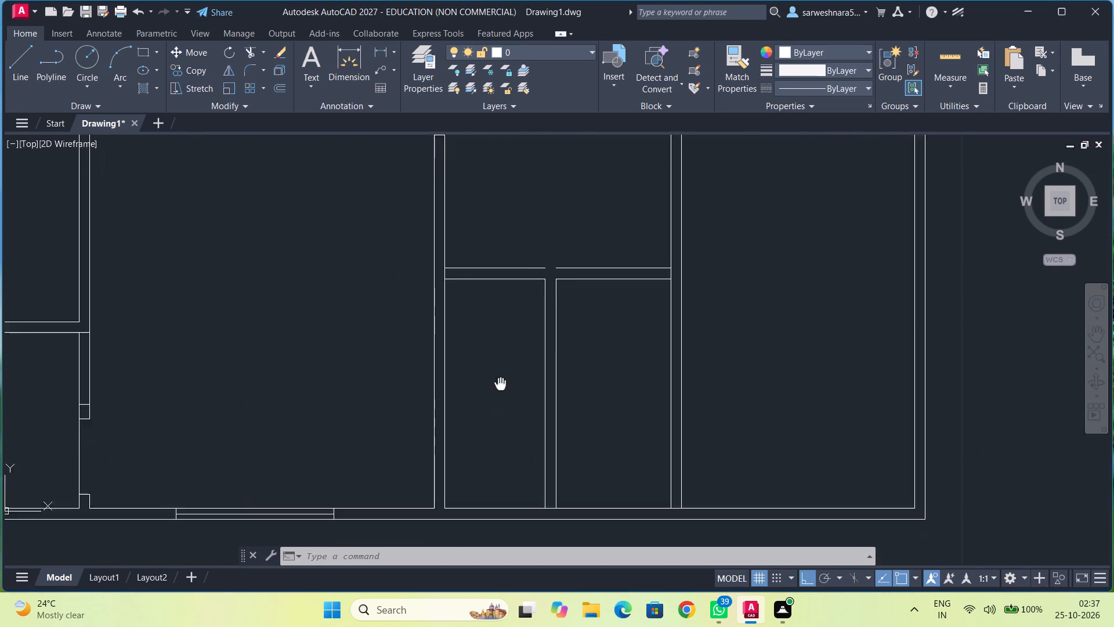
middle_click_drag(496, 356, 489, 316)
left_click(28, 72)
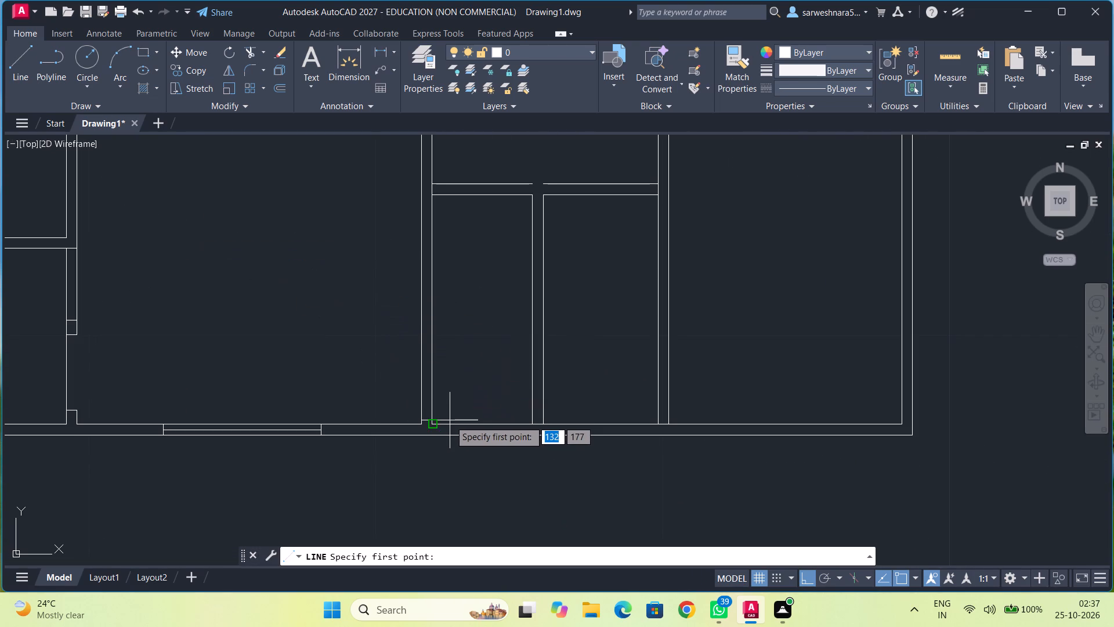
left_click(433, 426)
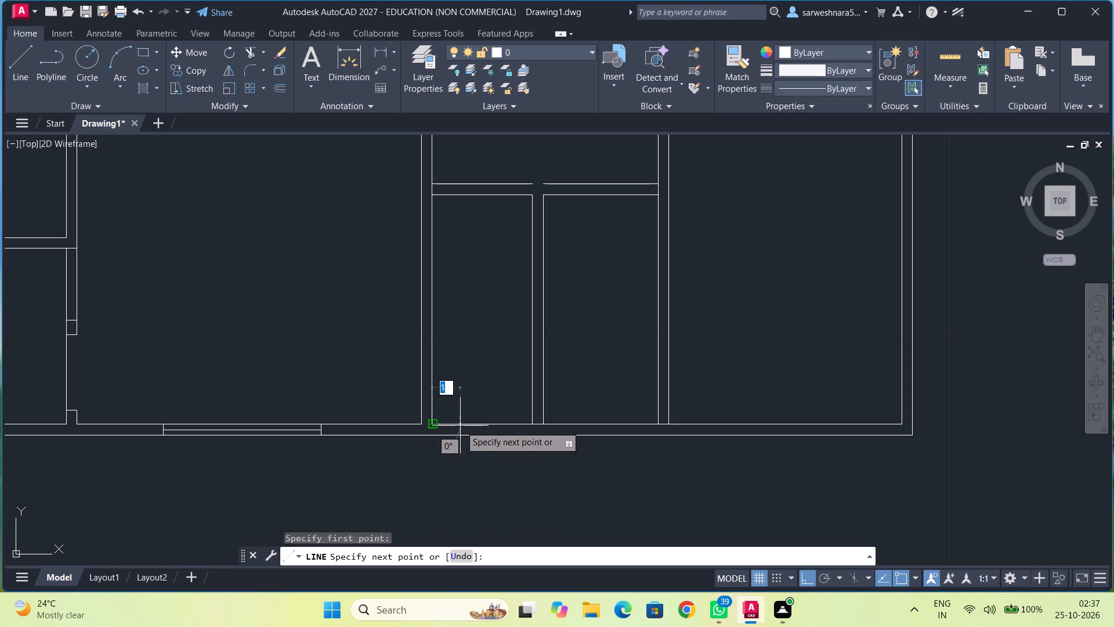
key("1")
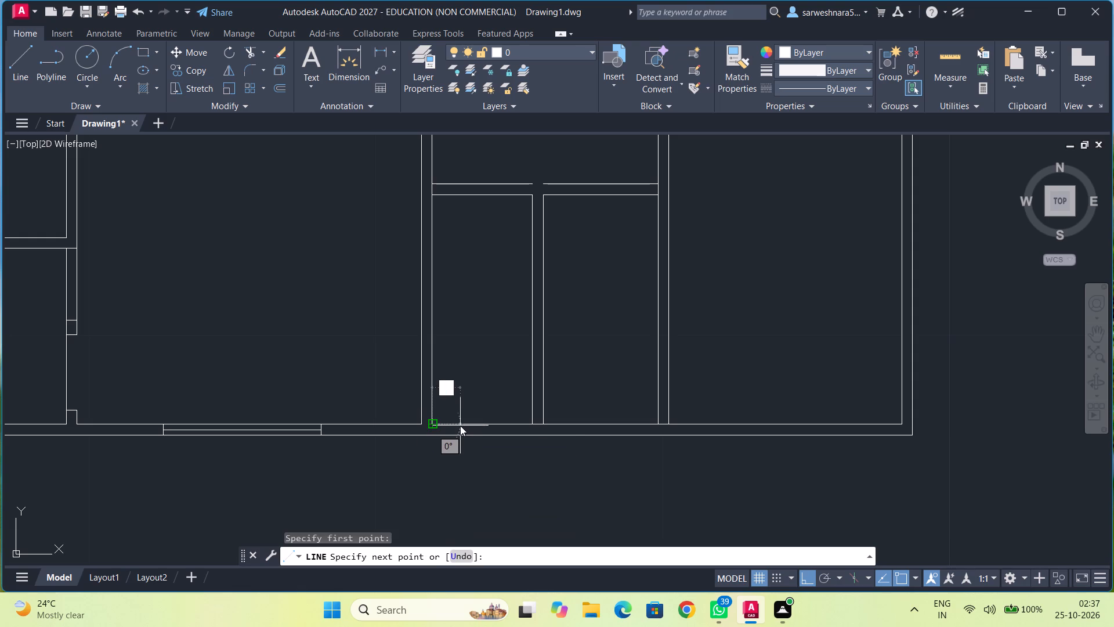
key("Return")
type("0.")
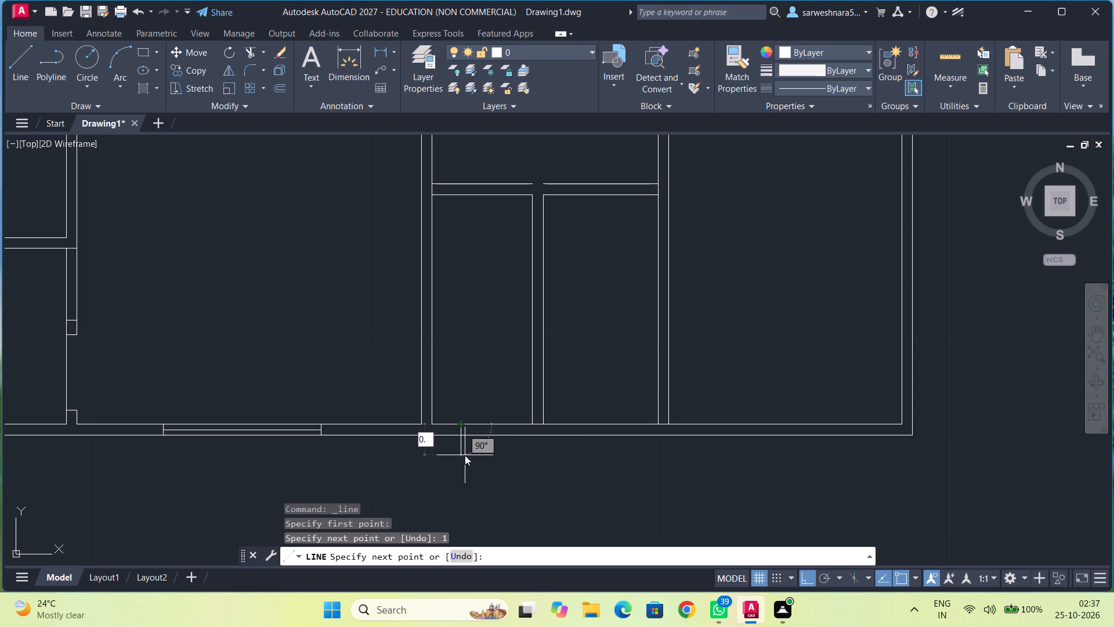
key("3")
key("7")
key("5")
key("Return")
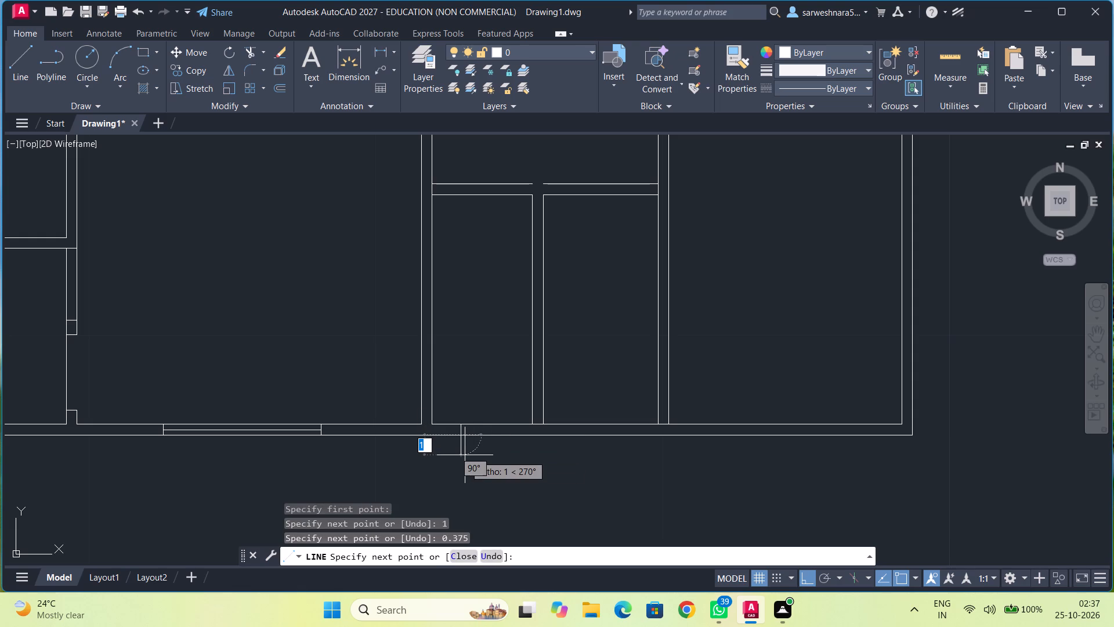
key("Escape")
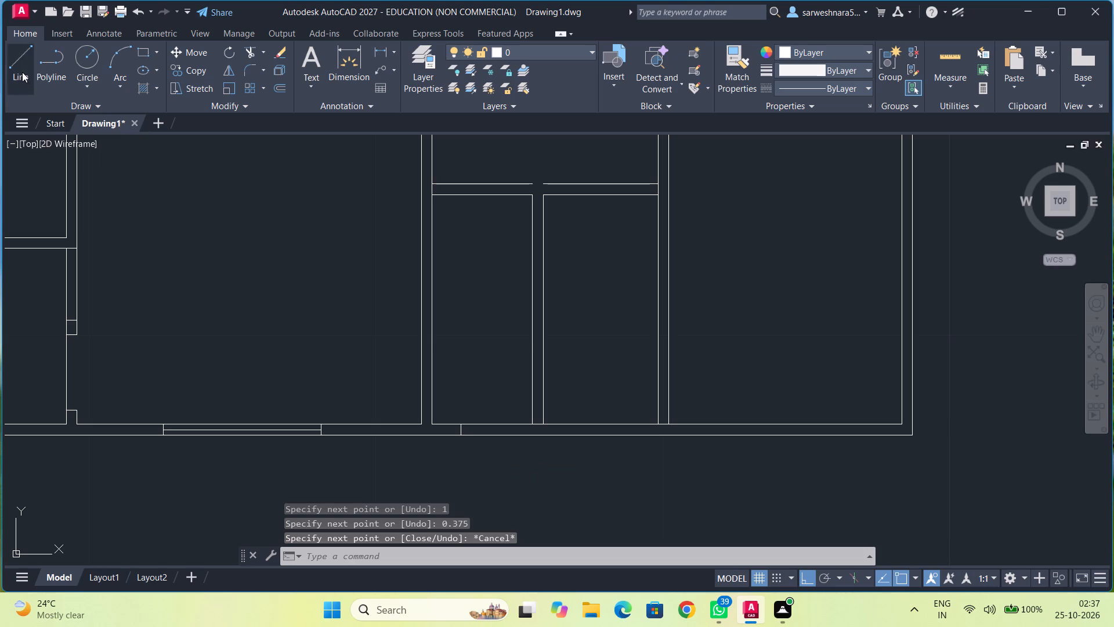
From the narrow room's inner lower right corner, draw a line 0.5 left and 0.375 down across the bottom wall.
left_click(22, 72)
left_click(532, 422)
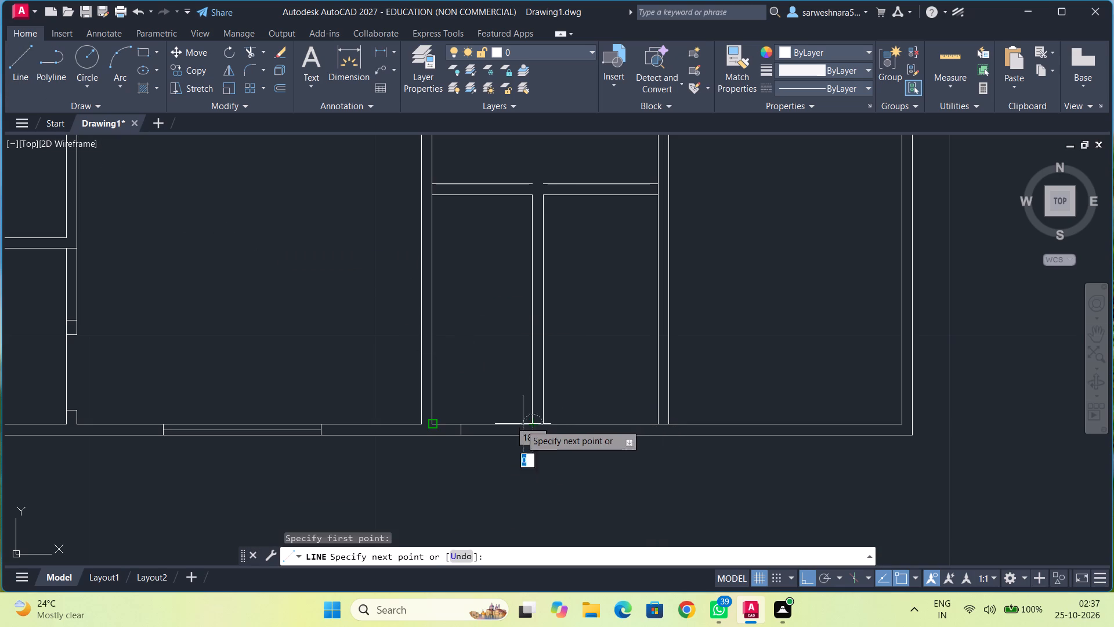
type("0.5")
key("Return")
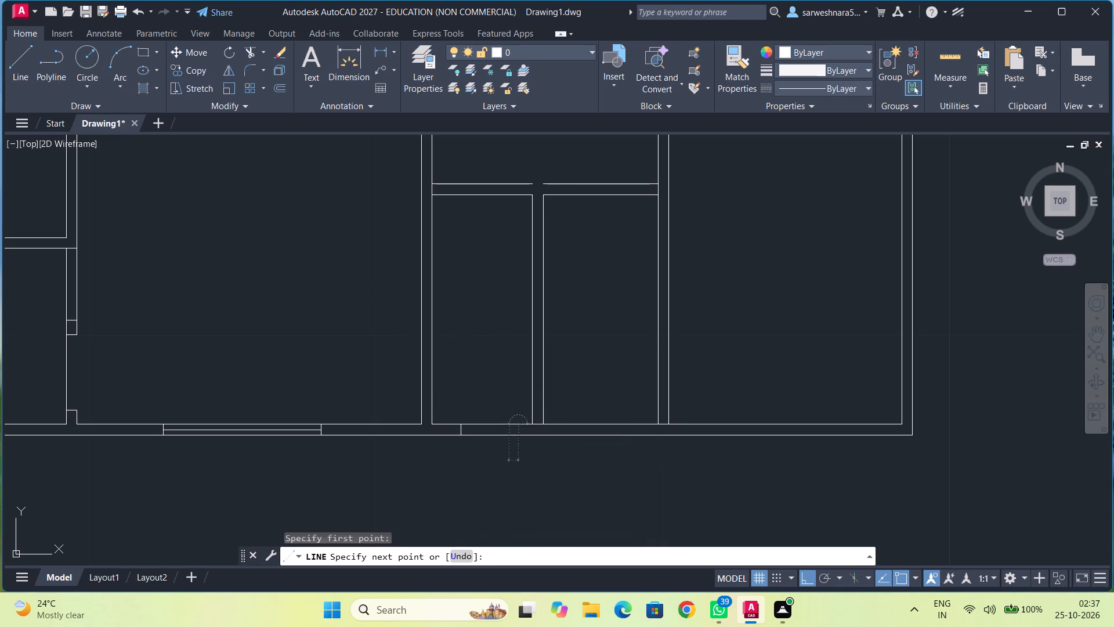
type("0.")
key("3")
type("75")
key("Return")
key("Escape")
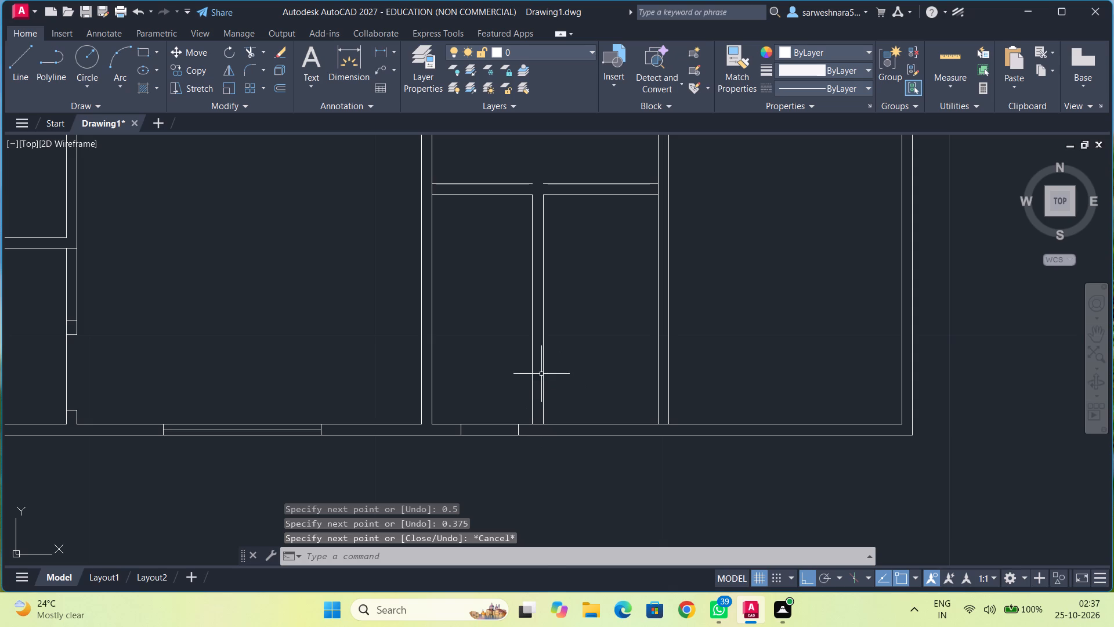
Draw the window's centre line between the midpoints of the two cross lines in the narrow room's bottom wall.
left_click(16, 80)
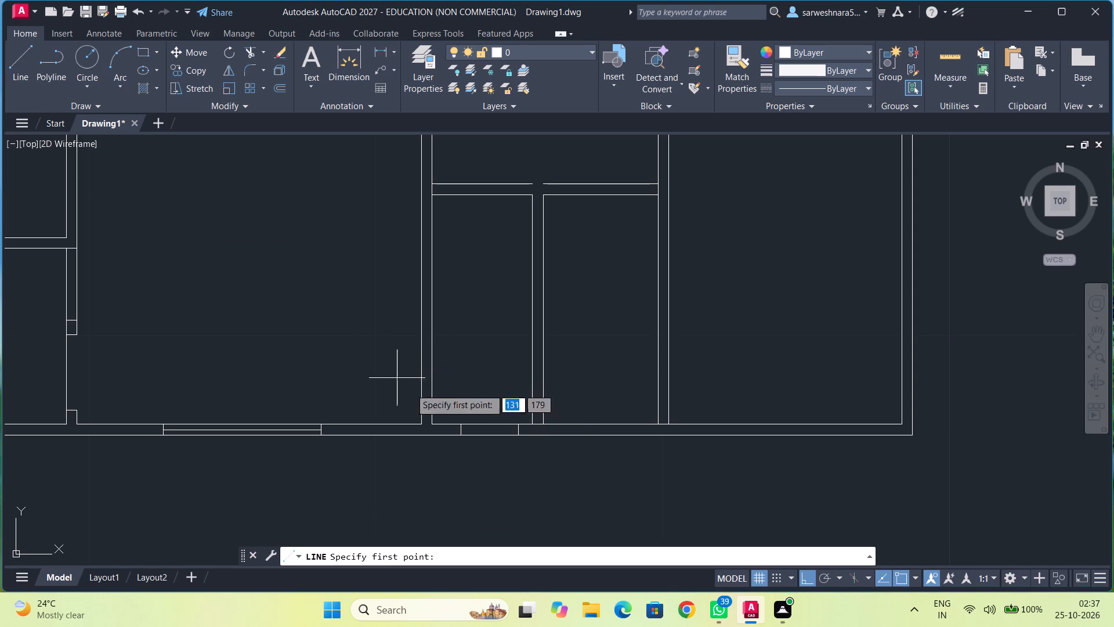
left_click(460, 430)
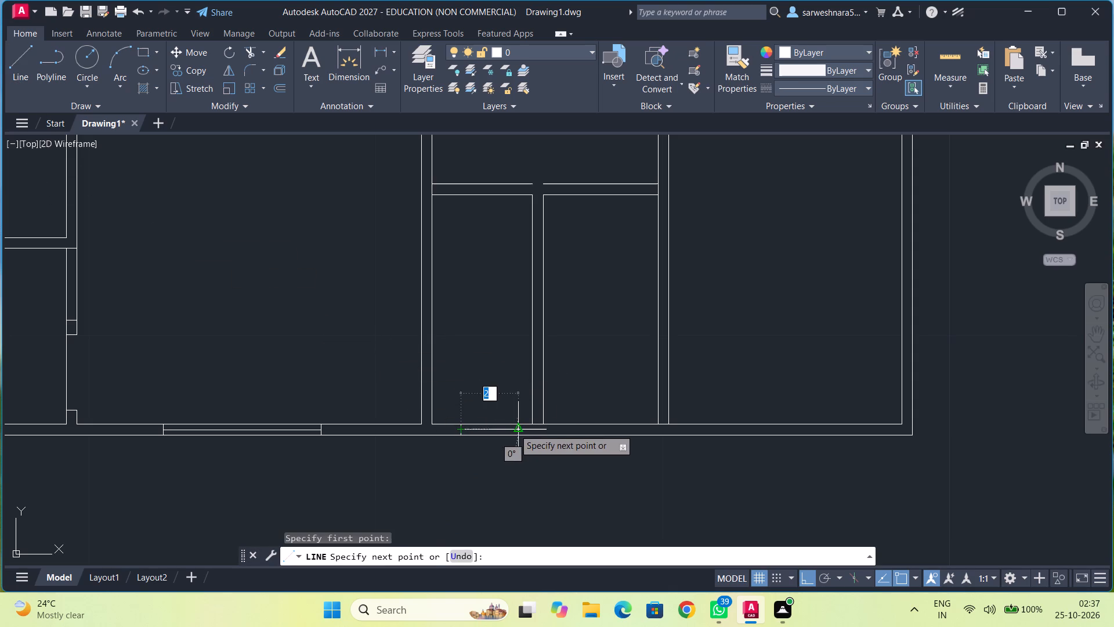
left_click(514, 429)
key("Escape")
Trim the wall lines crossing the two partitions' junctions with the bottom wall and the narrow room's upper left wall junction.
left_click(251, 53)
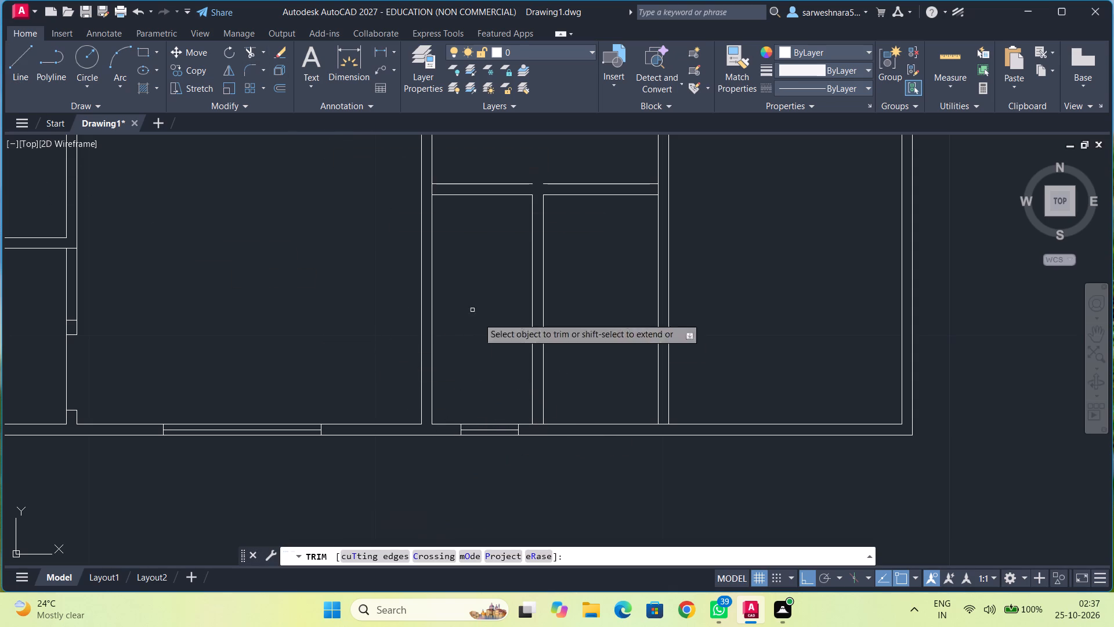
left_click(540, 423)
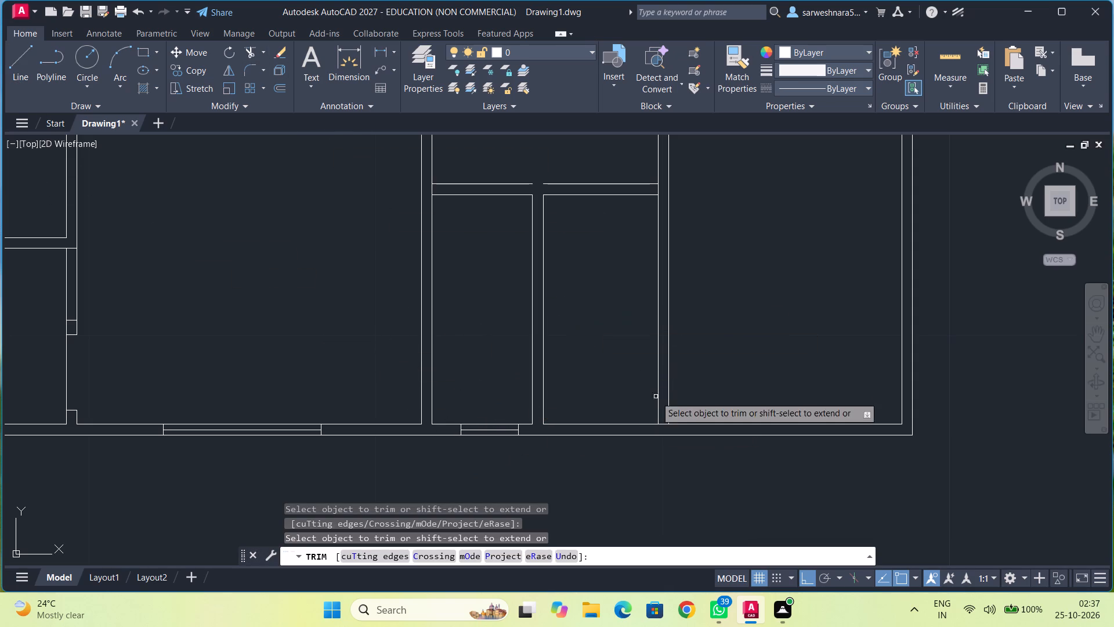
left_click(664, 423)
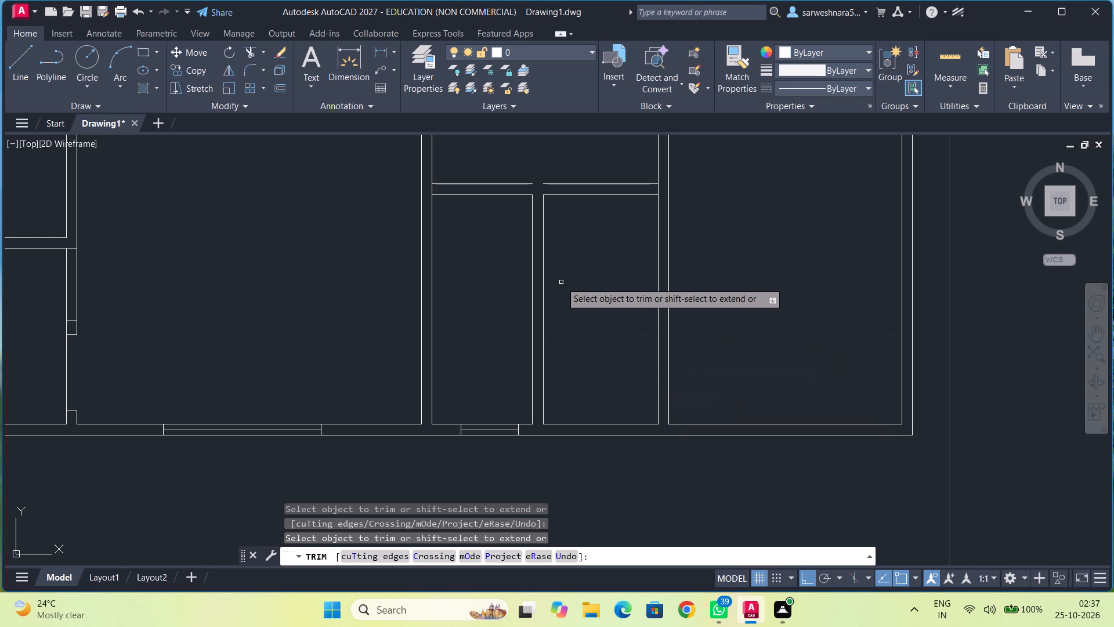
left_click(431, 188)
key("Escape")
From the corner just above the narrow room's top wall, draw a line 1 up and 0.375 left across the large lower room's right wall.
middle_click_drag(464, 165, 480, 269)
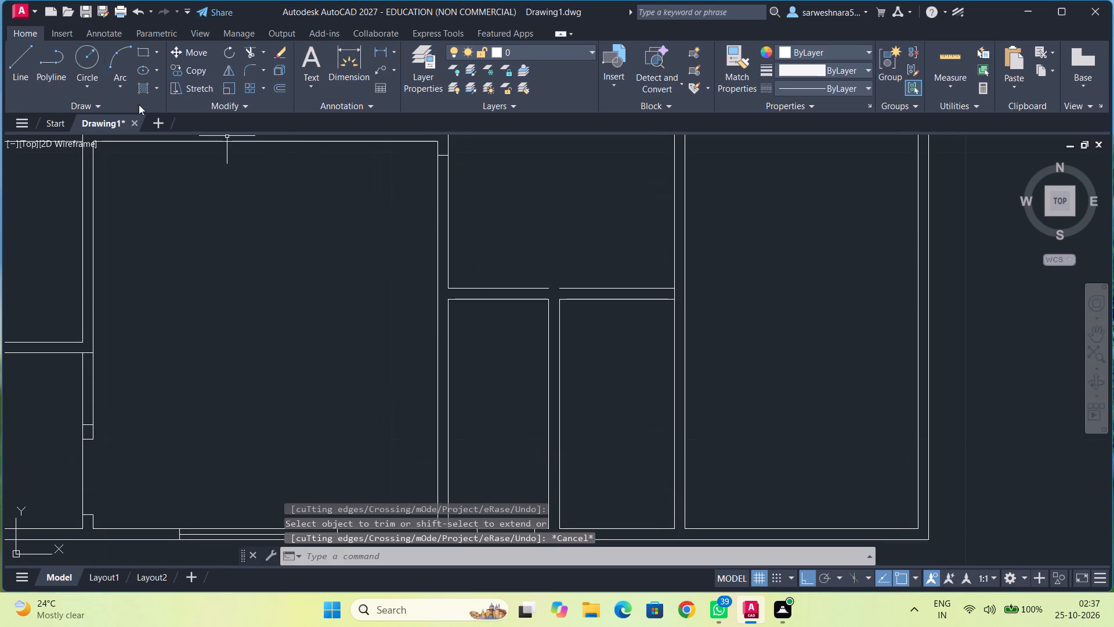
left_click(20, 72)
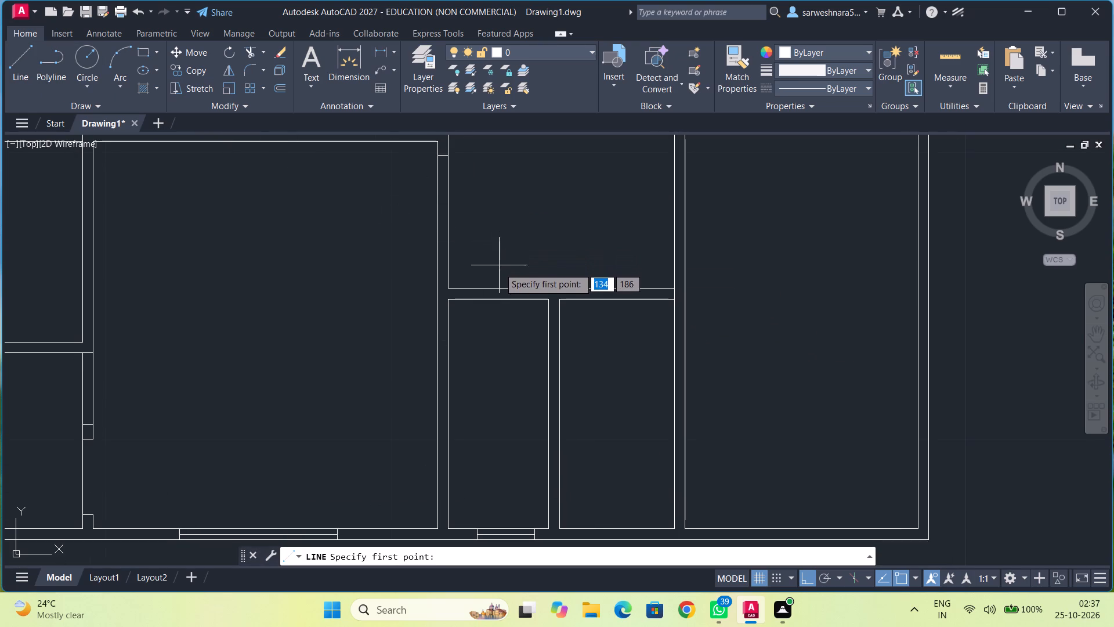
left_click(449, 287)
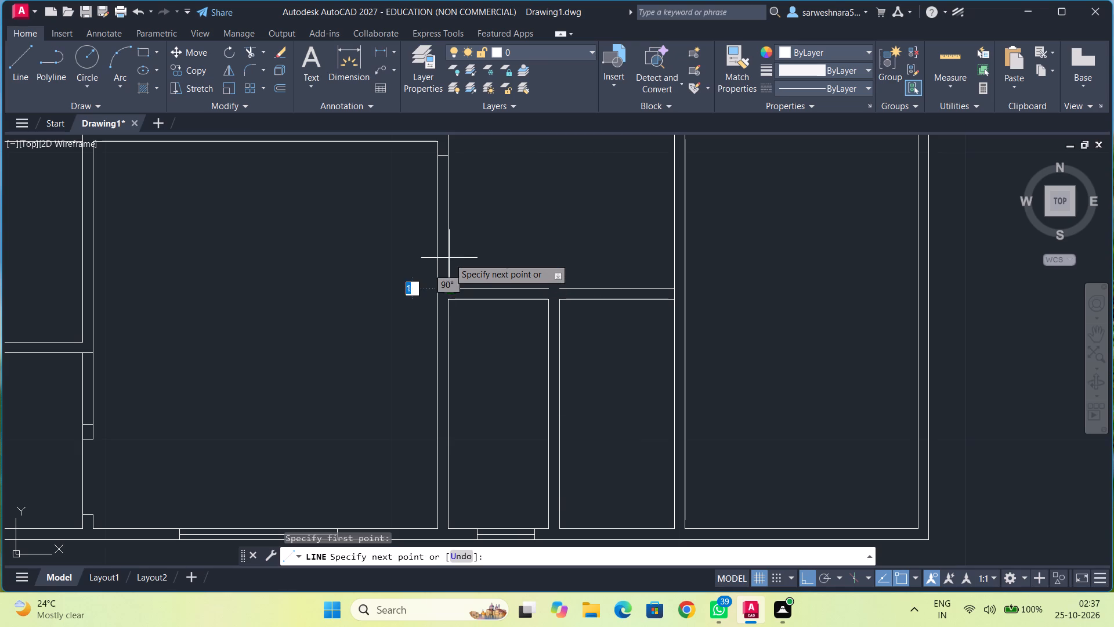
key("1")
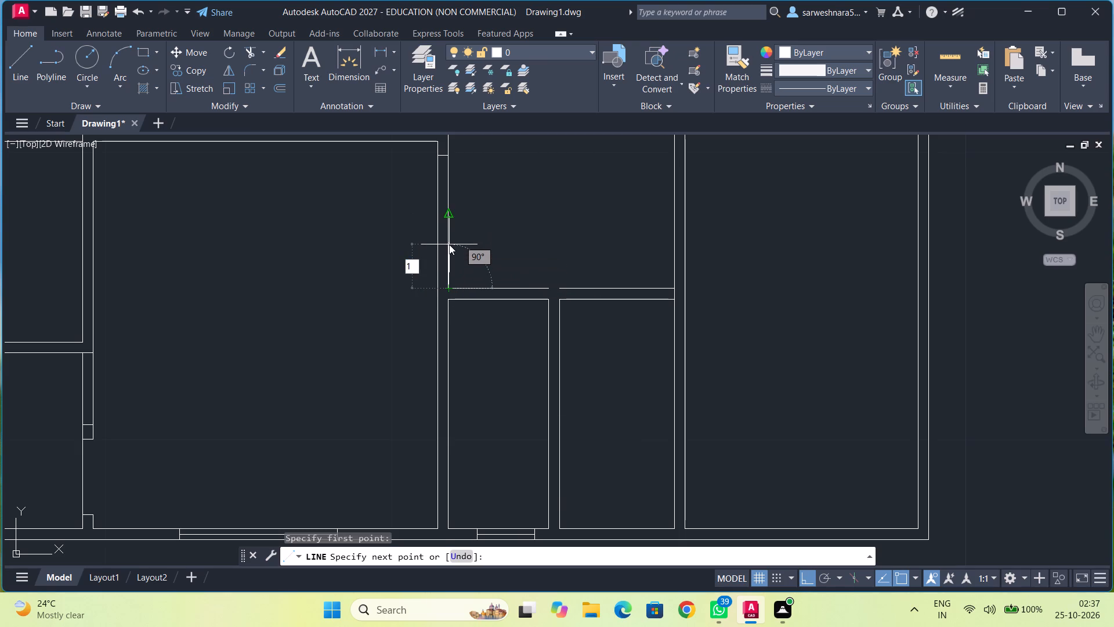
key("Return")
type("0.375")
key("Return")
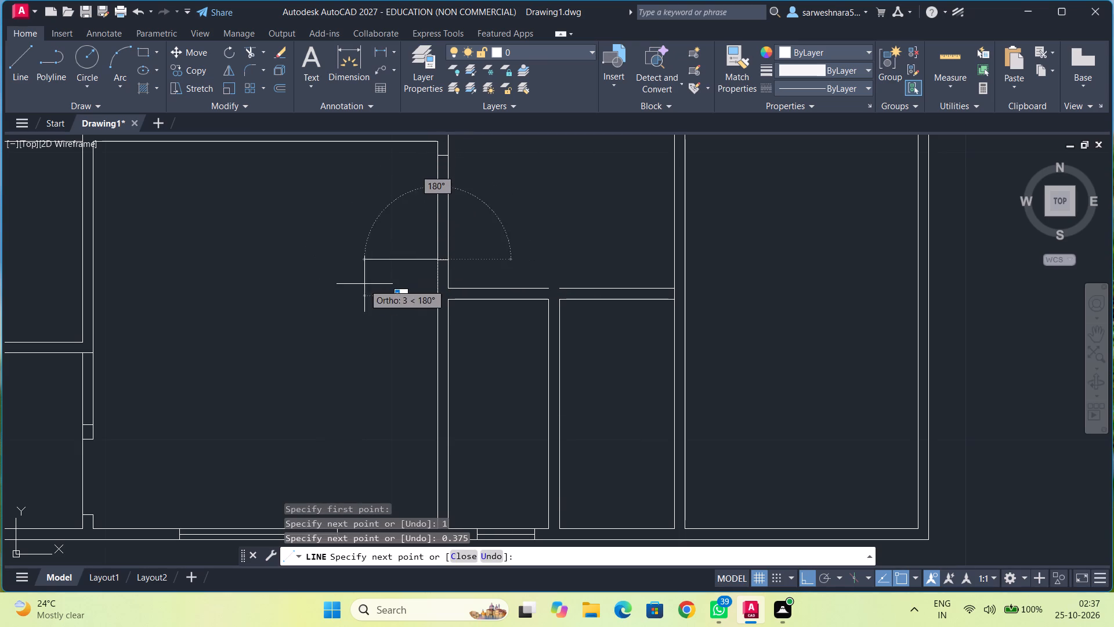
From the narrow room's inner upper left corner, draw a line 0.5 down and 0.375 left across the wall.
left_click(28, 78)
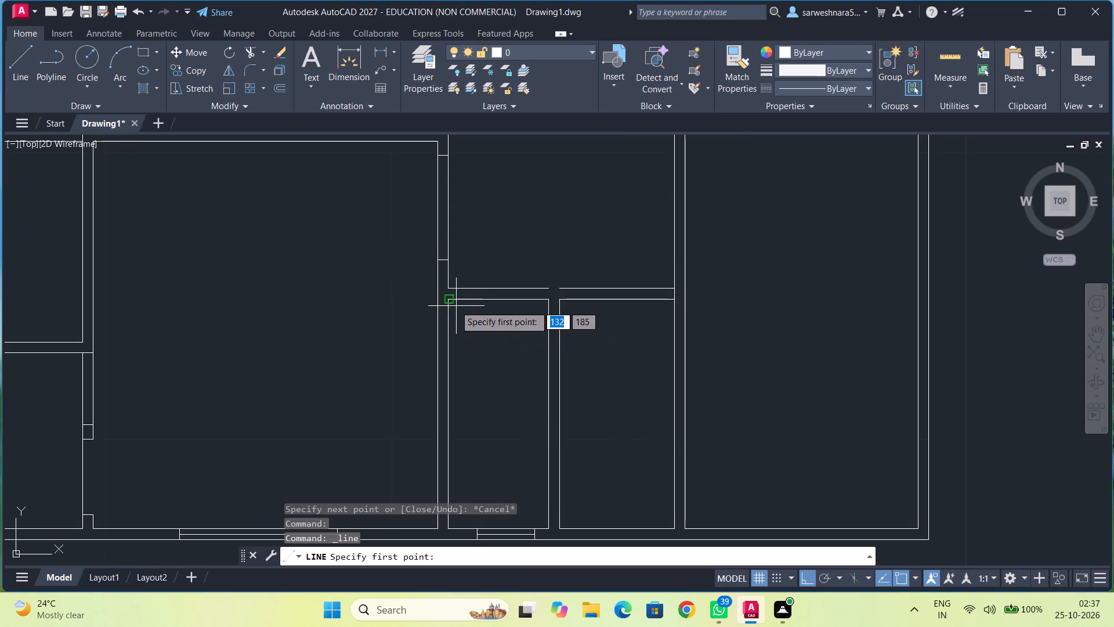
left_click(450, 302)
type("0.5")
key("Return")
type("0.37")
key("5")
key("Return")
key("Escape")
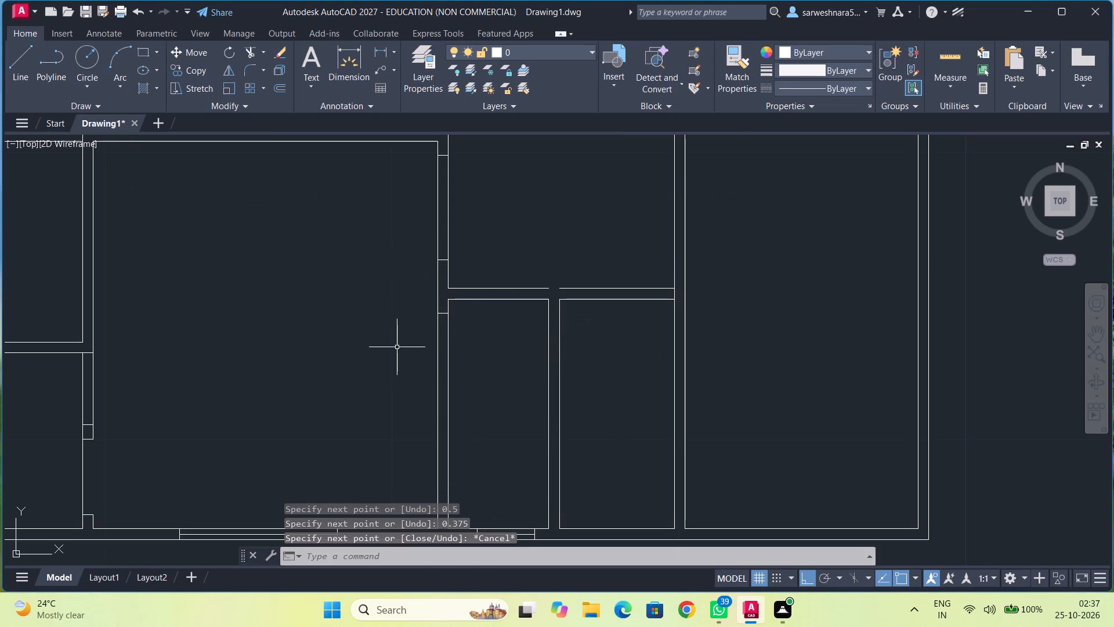
Trim the large lower room's inner right wall line between the two cross lines above the narrow room.
middle_click_drag(398, 348, 407, 428)
middle_click_drag(527, 313, 522, 415)
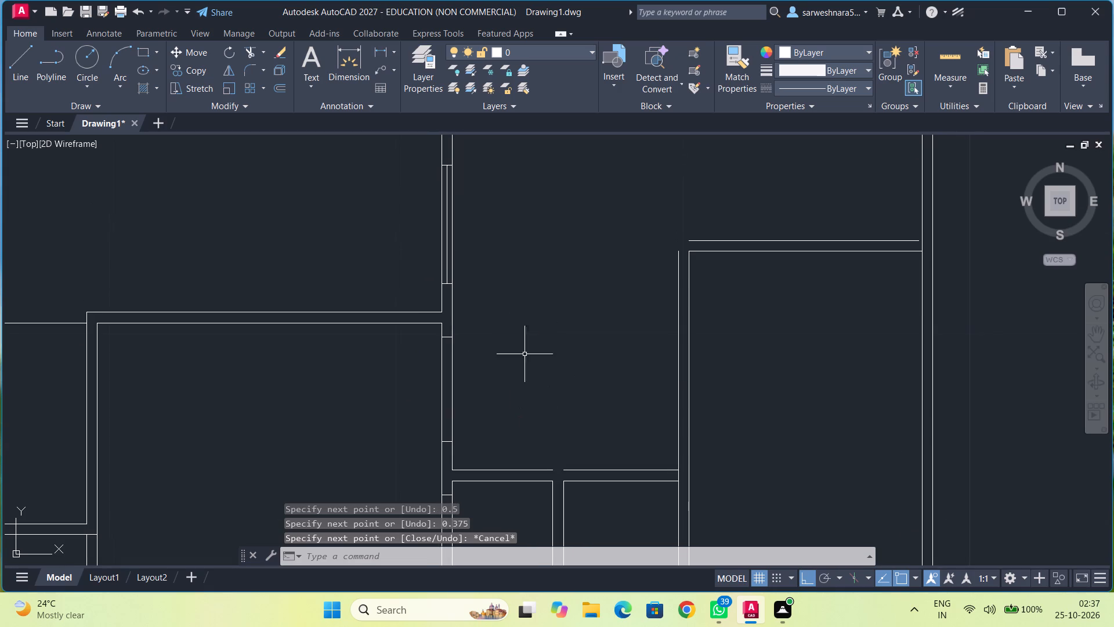
middle_click_drag(521, 338, 522, 424)
scroll(516, 334, "down", 1)
middle_click_drag(512, 362, 513, 376)
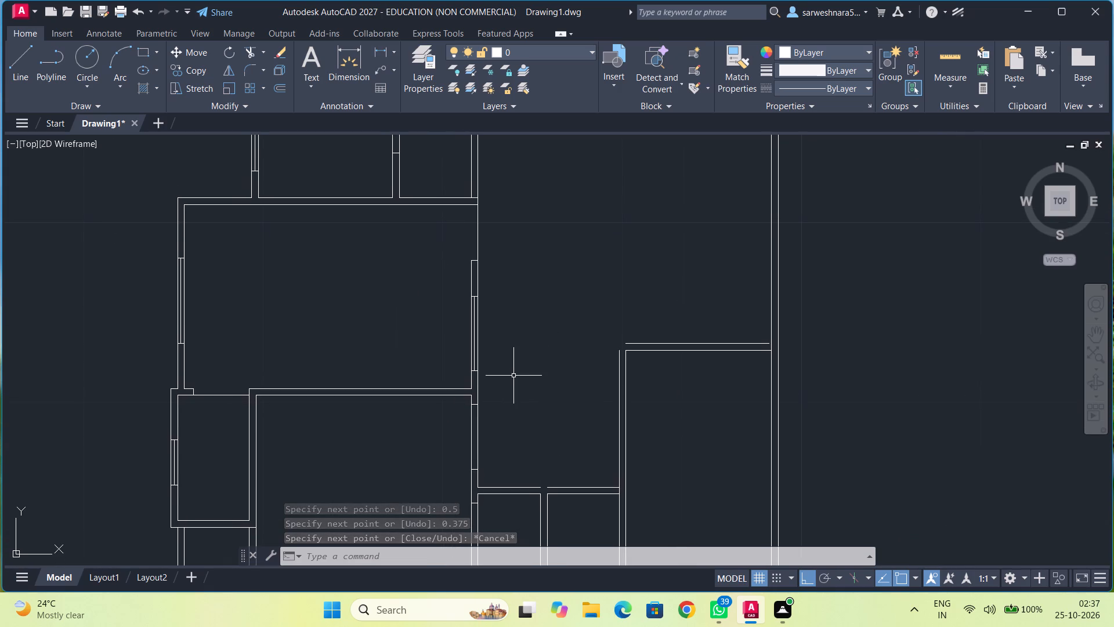
middle_click_drag(522, 400, 530, 354)
middle_click_drag(533, 392, 543, 353)
scroll(541, 363, "up", 1)
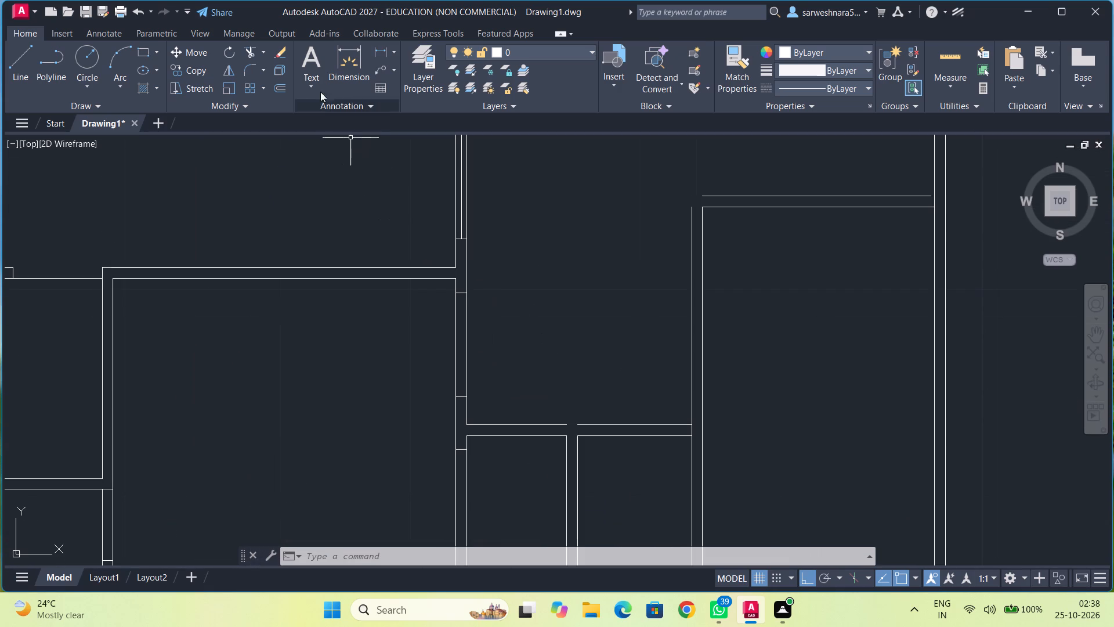
left_click(254, 53)
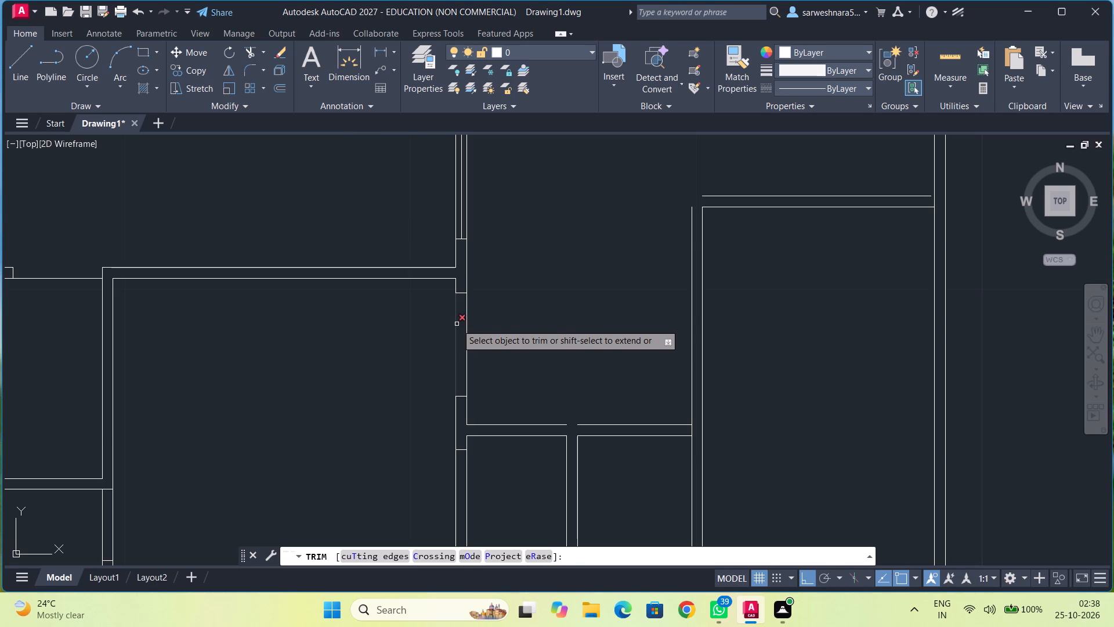
left_click(457, 324)
From the narrow room's left wall cross line, draw a line down level with the opposite wall line's midpoint and left across the wall.
scroll(513, 338, "down", 1)
middle_click_drag(513, 338, 521, 298)
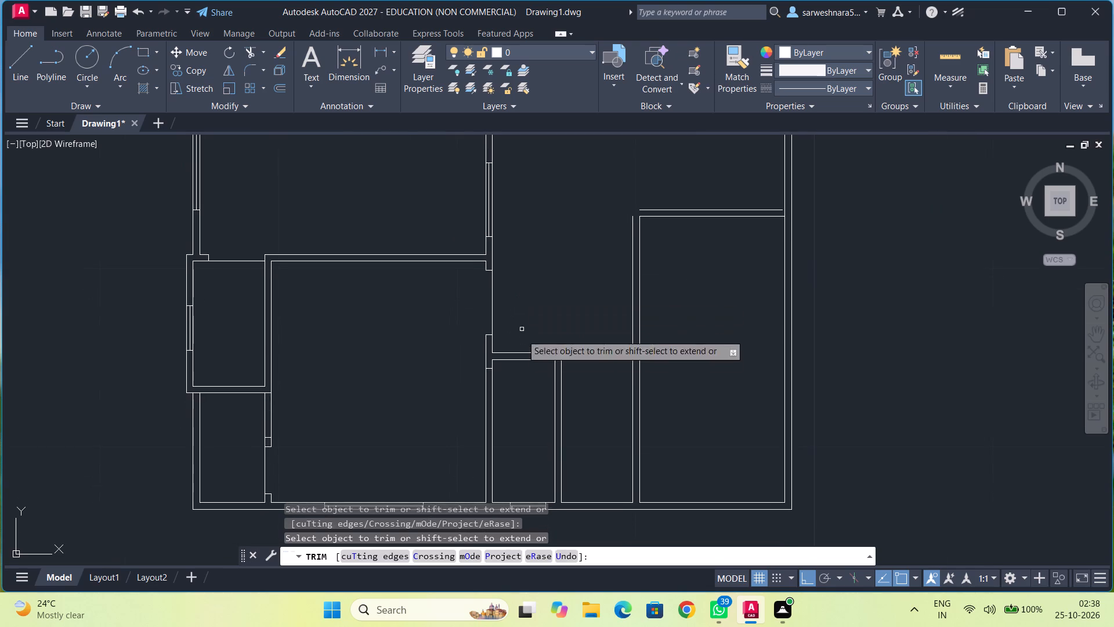
middle_click_drag(522, 342, 530, 299)
middle_click_drag(520, 365, 526, 340)
scroll(526, 340, "up", 1)
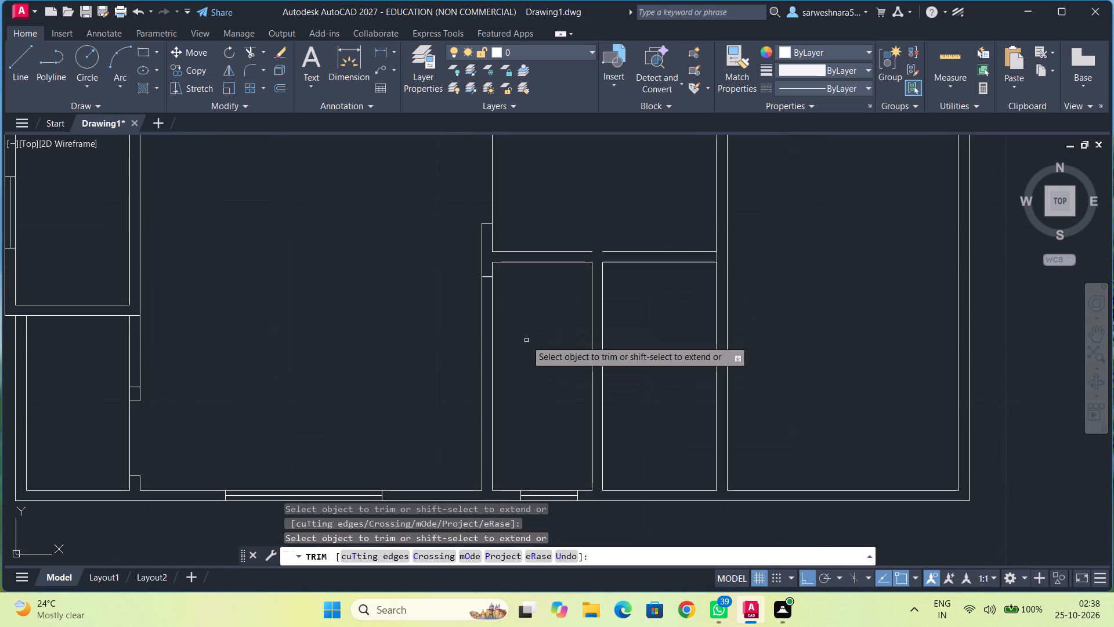
left_click(24, 73)
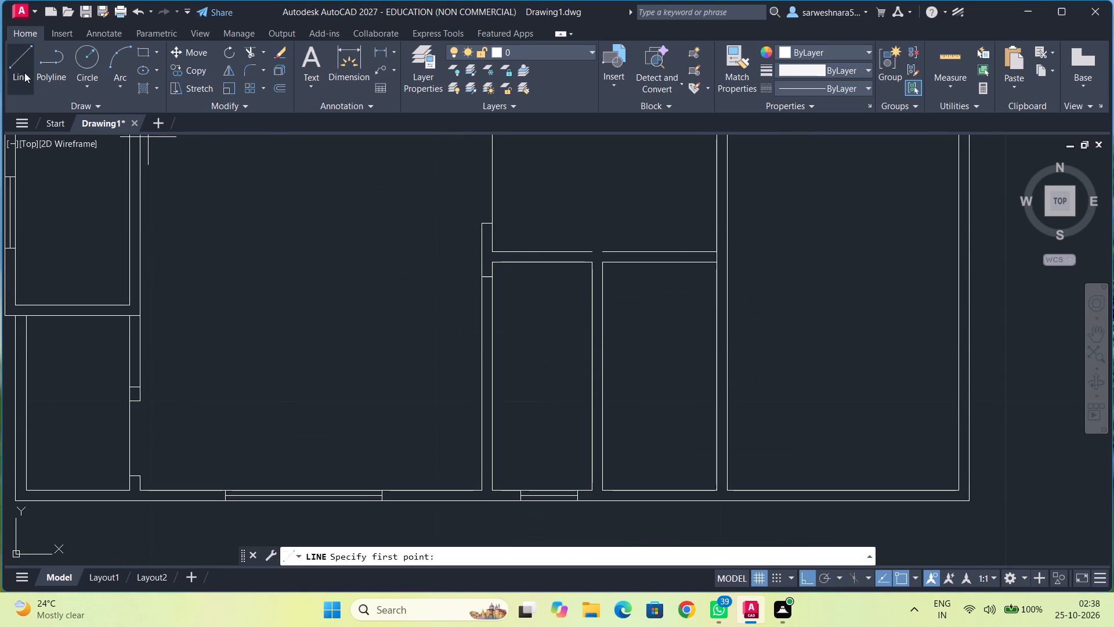
left_click(490, 279)
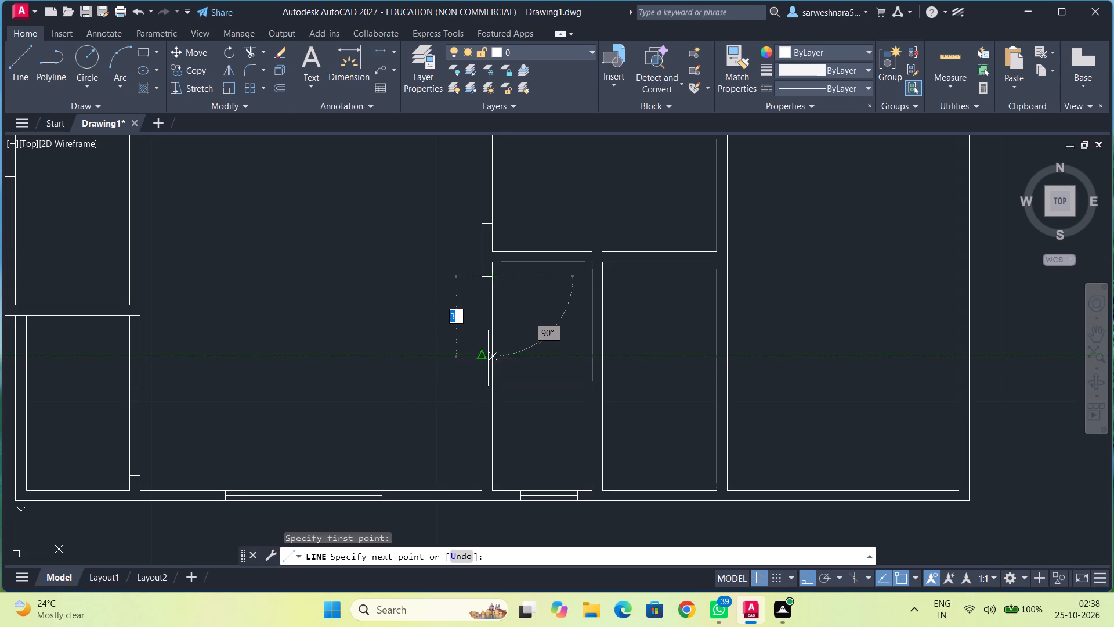
left_click(494, 356)
left_click(480, 355)
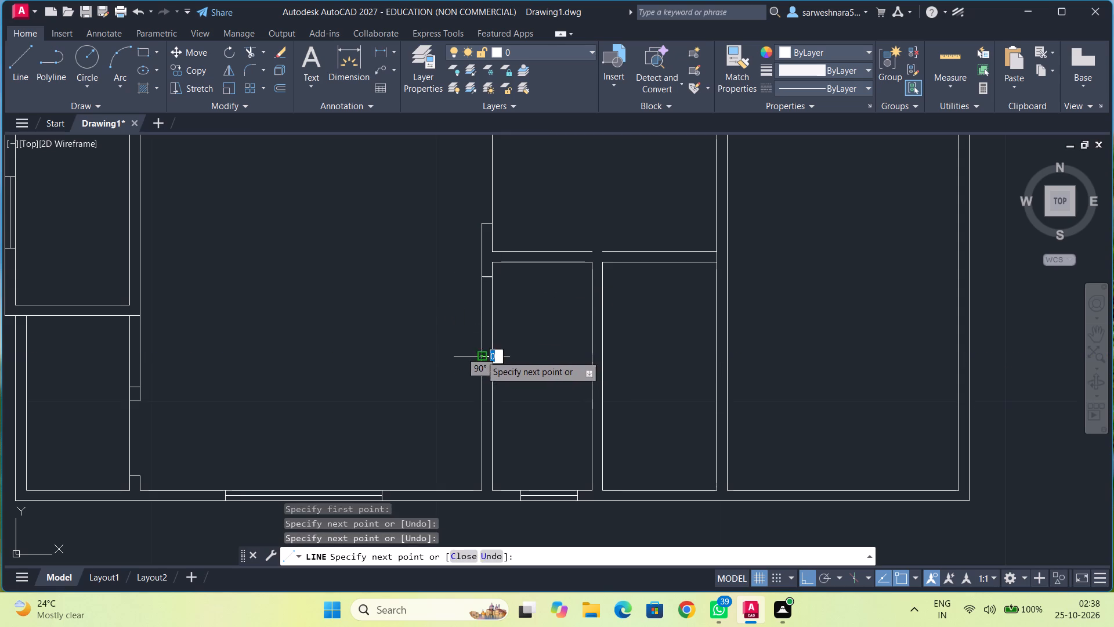
key("Escape")
Trim the overlapping lines on the narrow room's side of its left wall between the two cross lines.
left_click(254, 48)
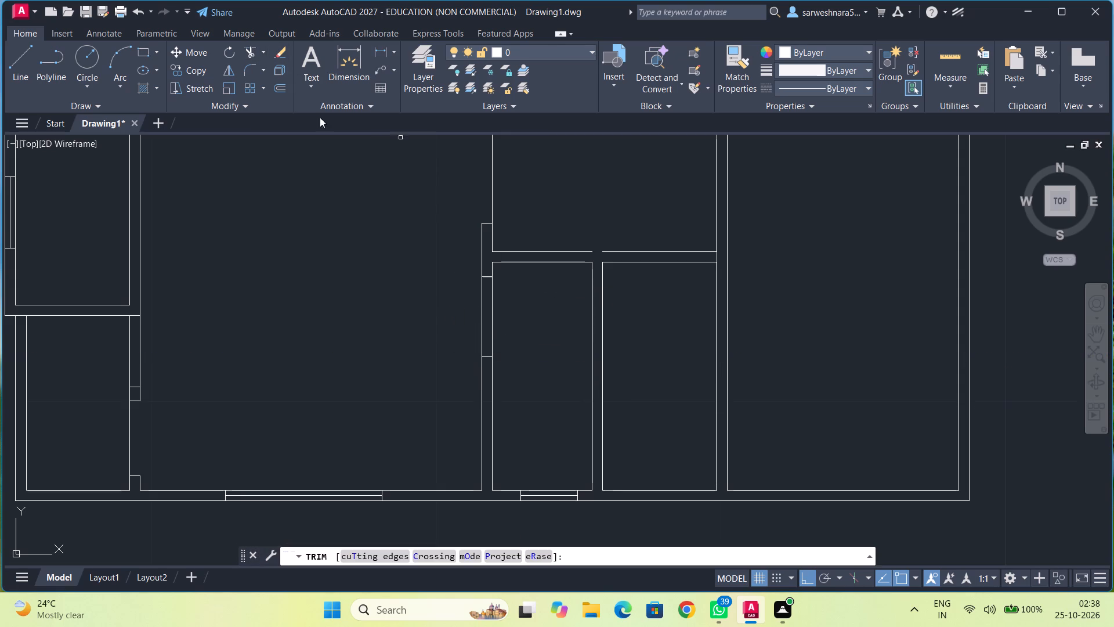
left_click(494, 316)
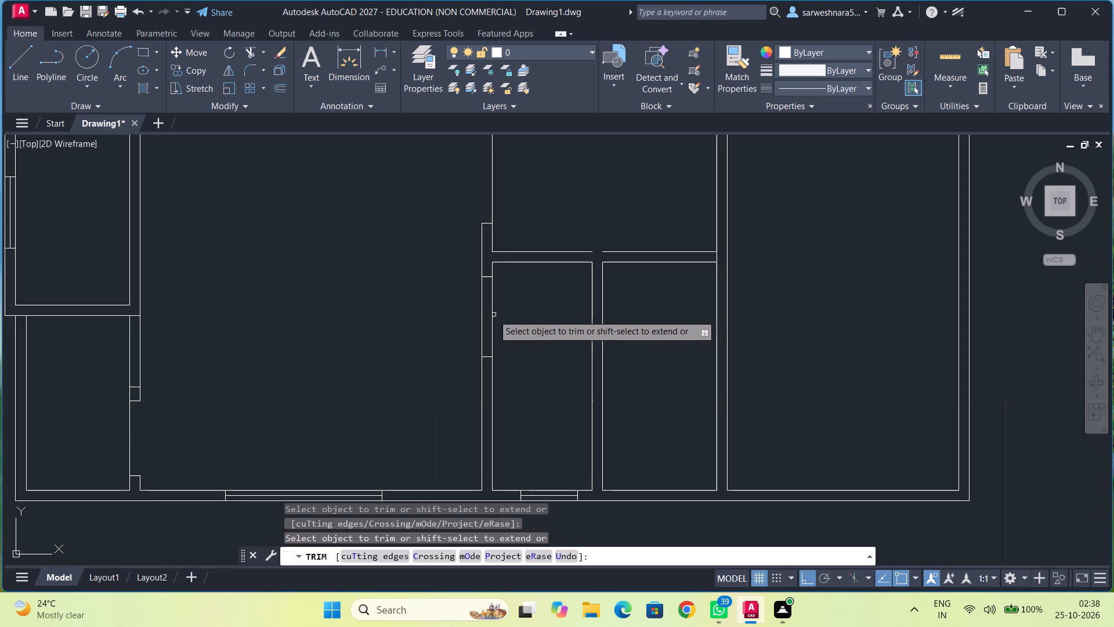
left_click(490, 313)
left_click(491, 313)
scroll(516, 320, "down", 1)
middle_click_drag(525, 326, 547, 316)
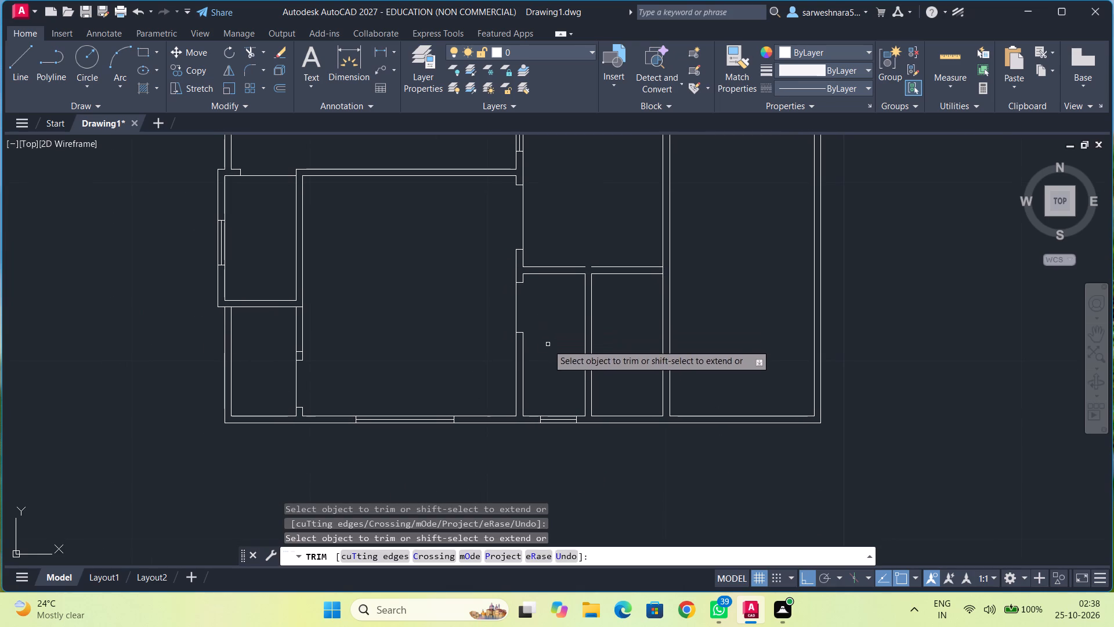
middle_click_drag(548, 345, 518, 351)
middle_click_drag(518, 349, 453, 363)
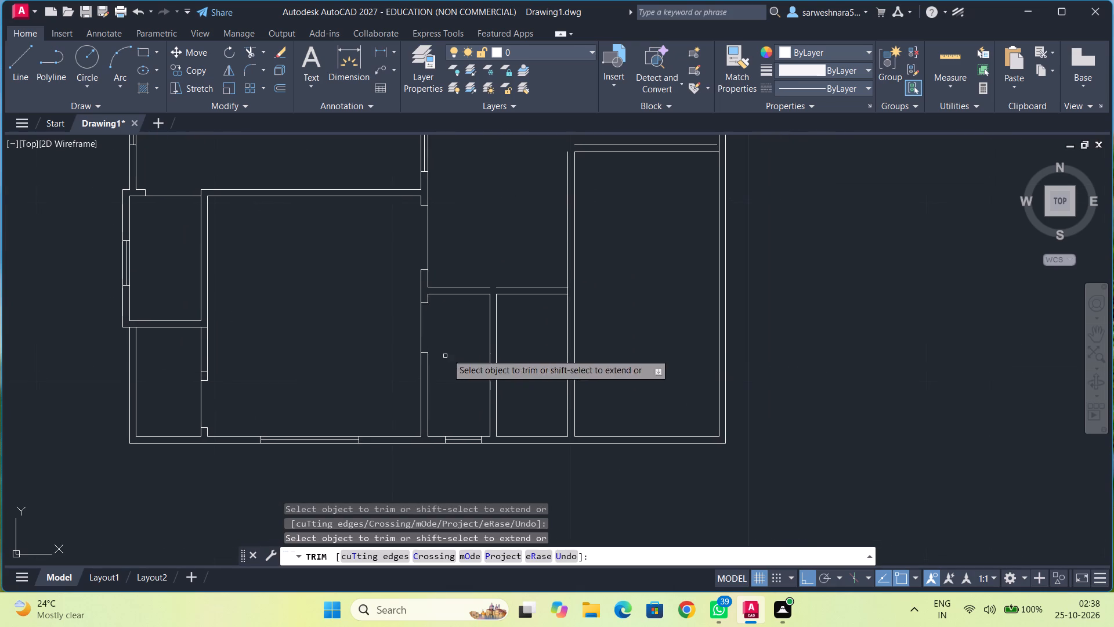
key("Escape")
Draw a line closing the gap in the upper line of the wall above the two narrow rooms.
left_click(16, 57)
scroll(517, 315, "up", 1)
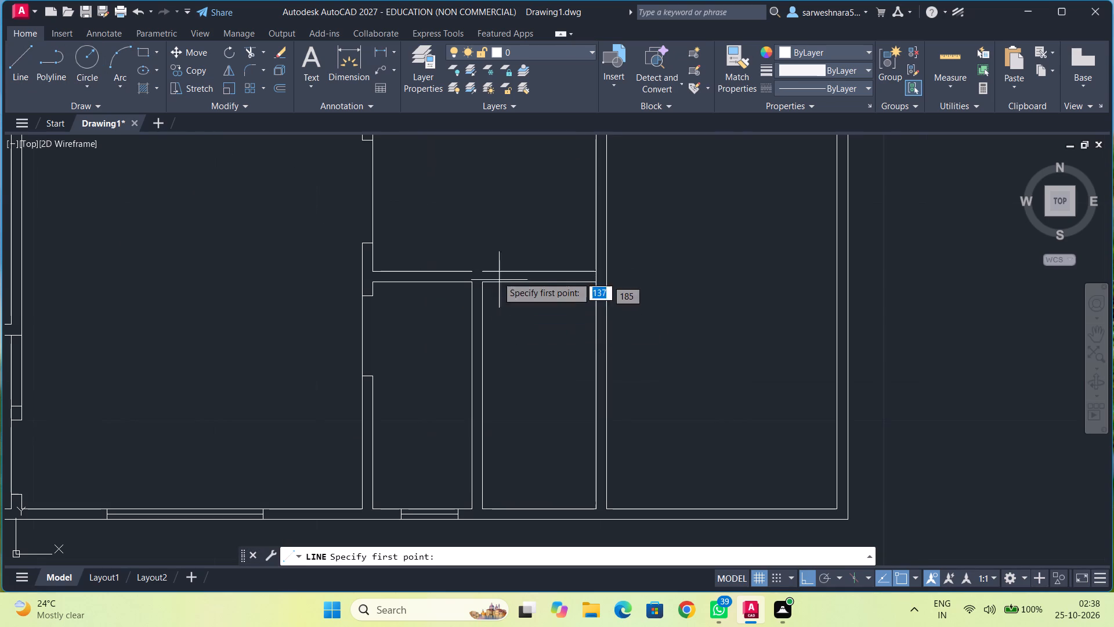
left_click(472, 271)
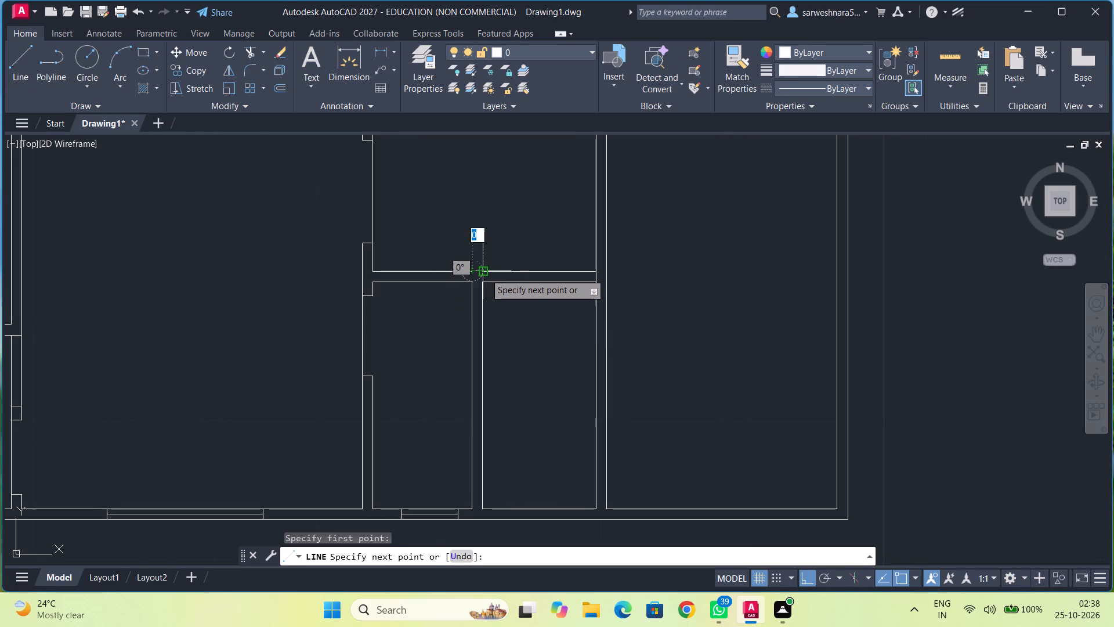
left_click(483, 273)
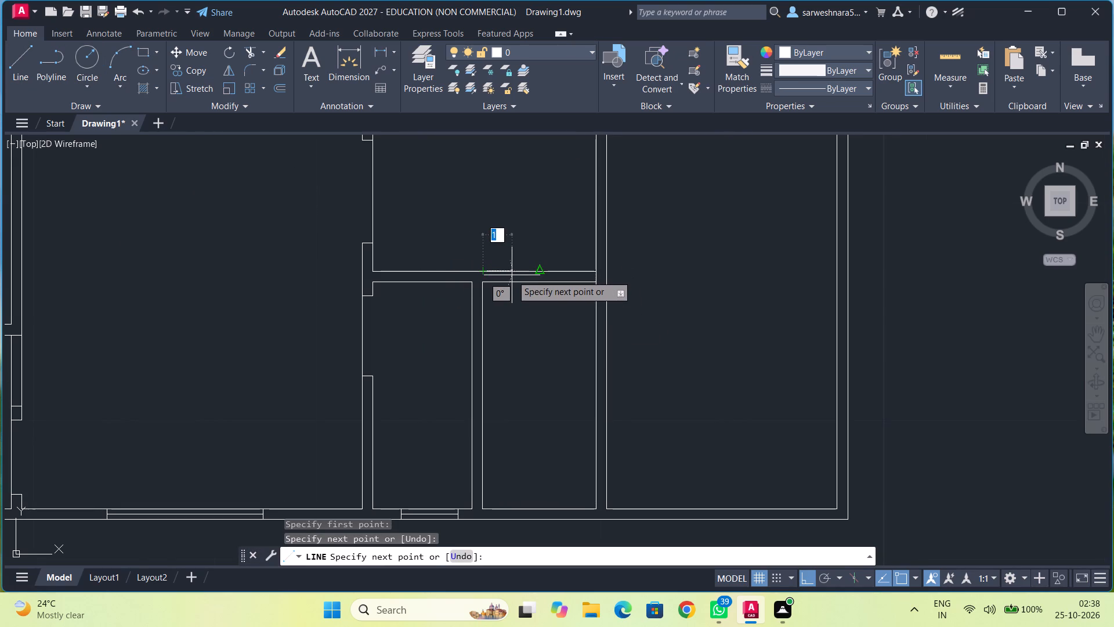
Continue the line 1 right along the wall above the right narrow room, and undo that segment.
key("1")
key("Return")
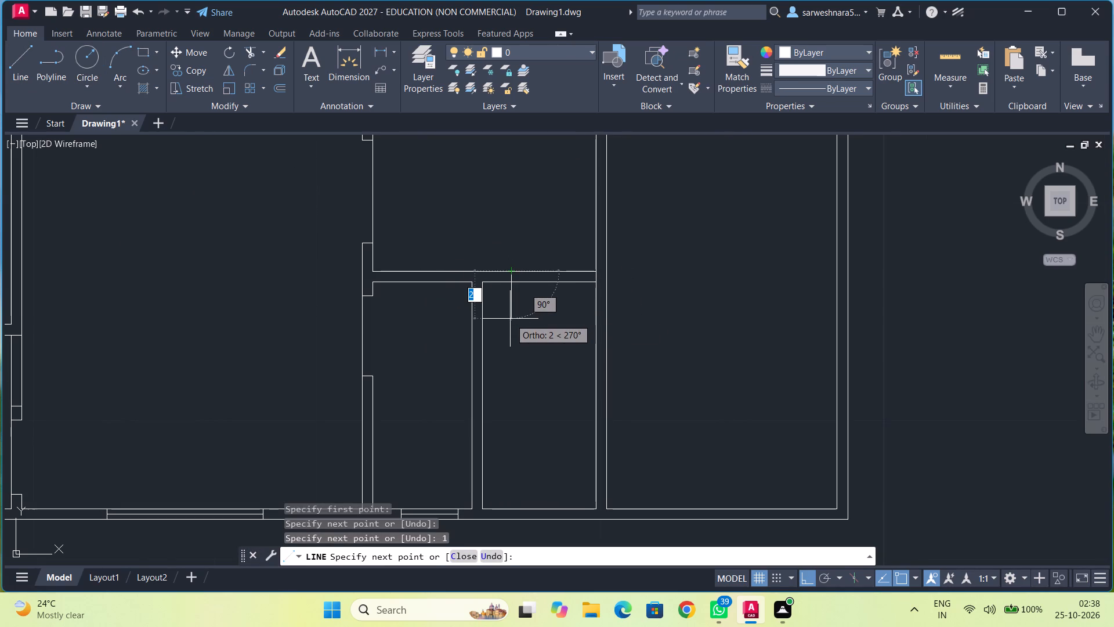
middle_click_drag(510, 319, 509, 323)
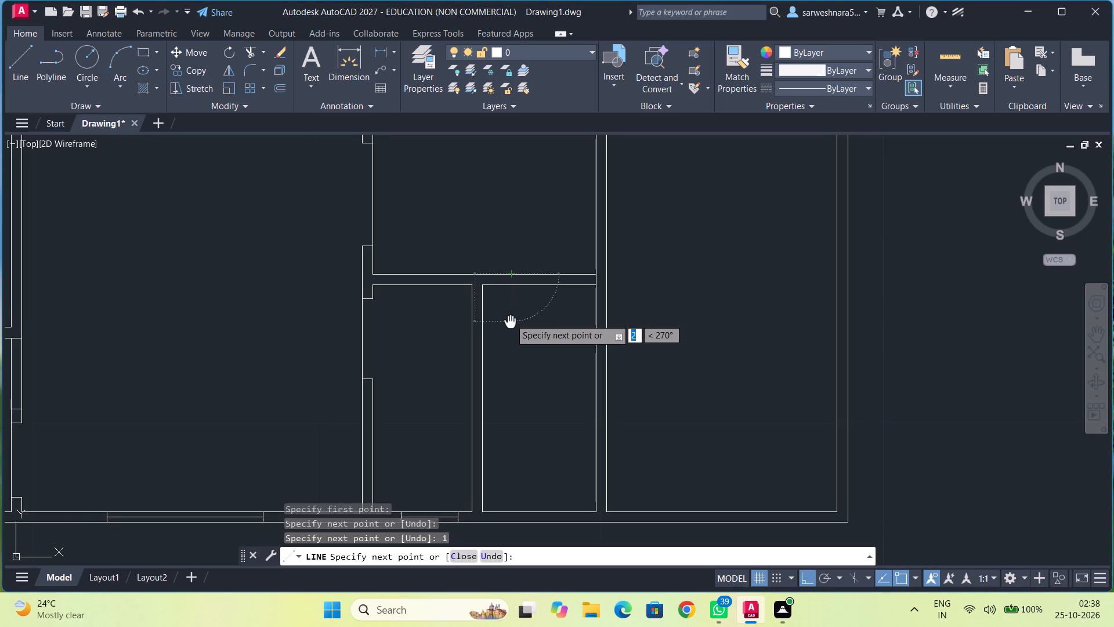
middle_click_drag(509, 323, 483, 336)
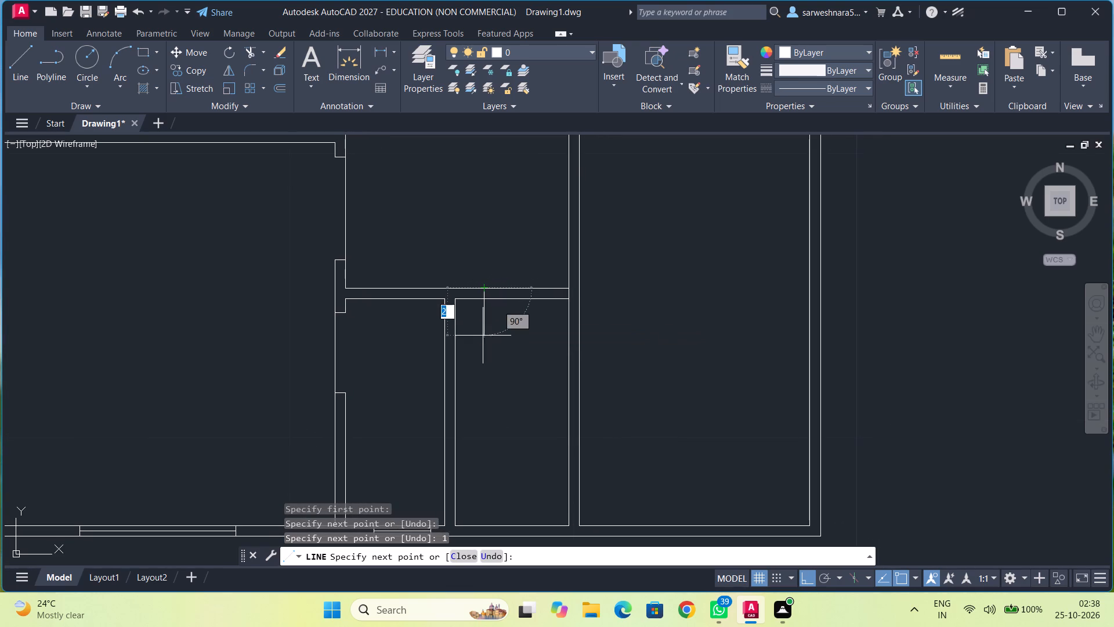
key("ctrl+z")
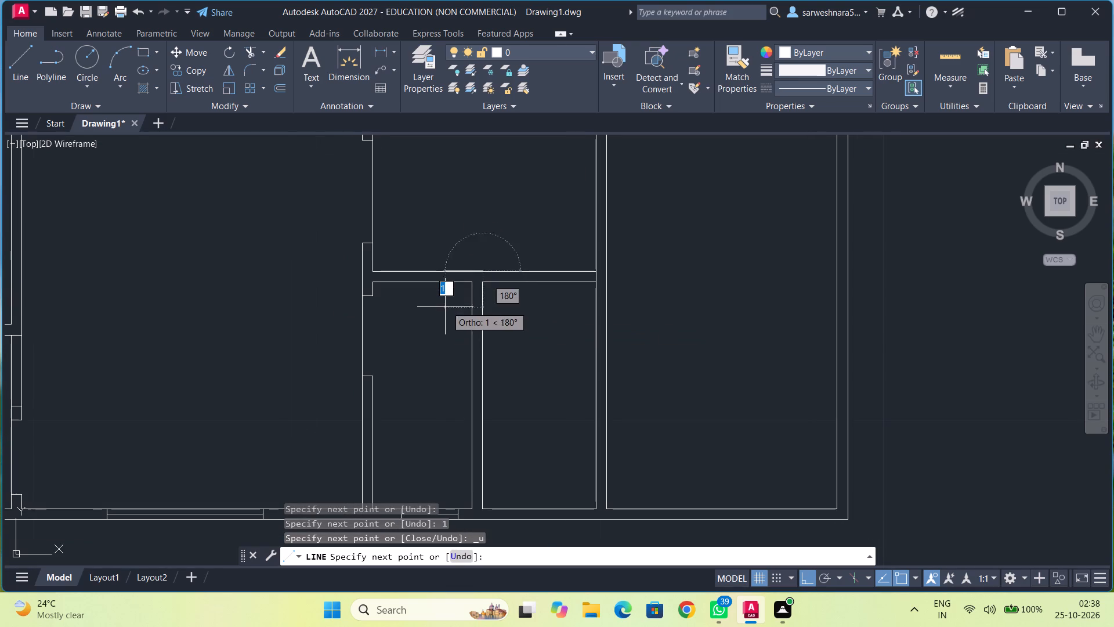
Continue the line 0.5 right along the upper line of the wall above the right narrow room, and 0.375 down across the wall.
type("0.5")
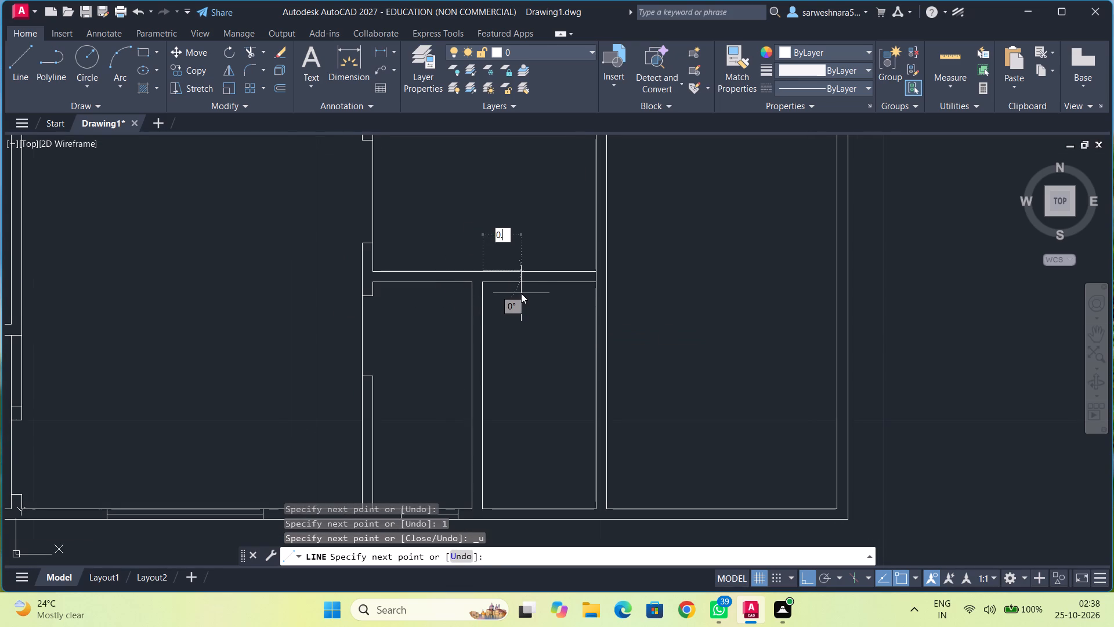
key("Return")
type("0.375")
key("Return")
key("Escape")
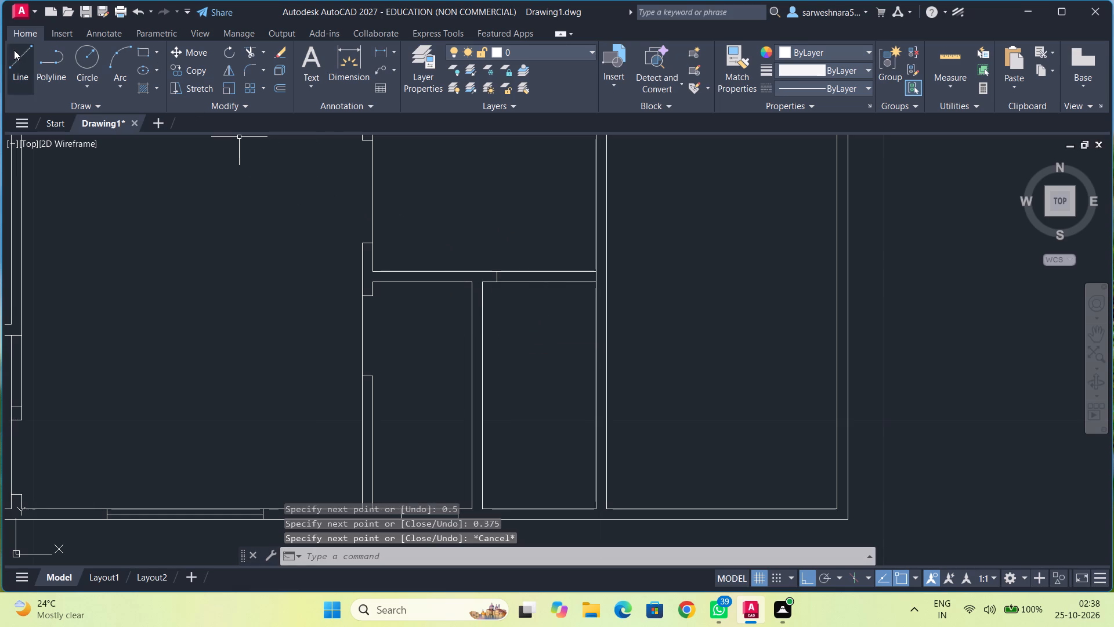
From the right end of the same wall's upper line, draw a line 0.5 left and 0.375 down across the wall.
left_click_drag(13, 55, 19, 58)
scroll(584, 301, "up", 2)
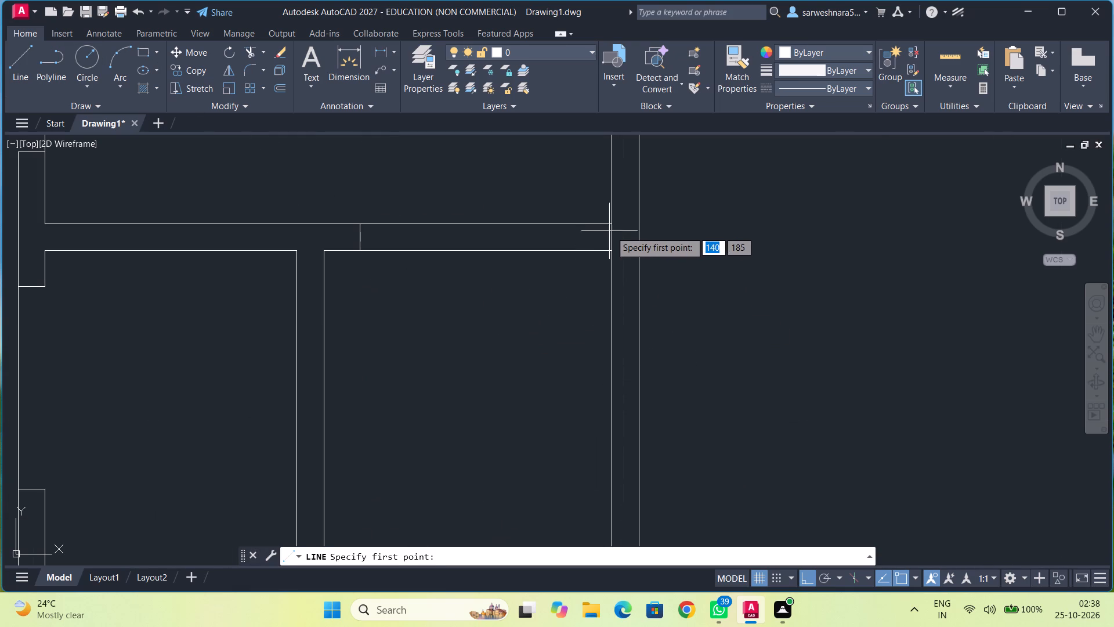
left_click(614, 225)
type("0.5")
key("Return")
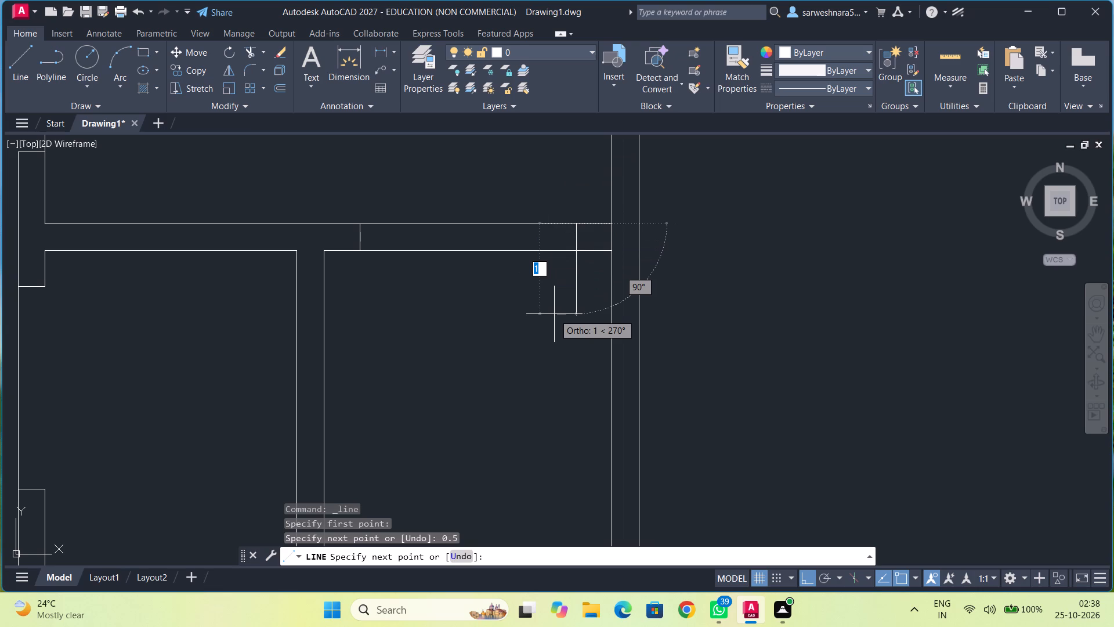
type("0.")
key("3")
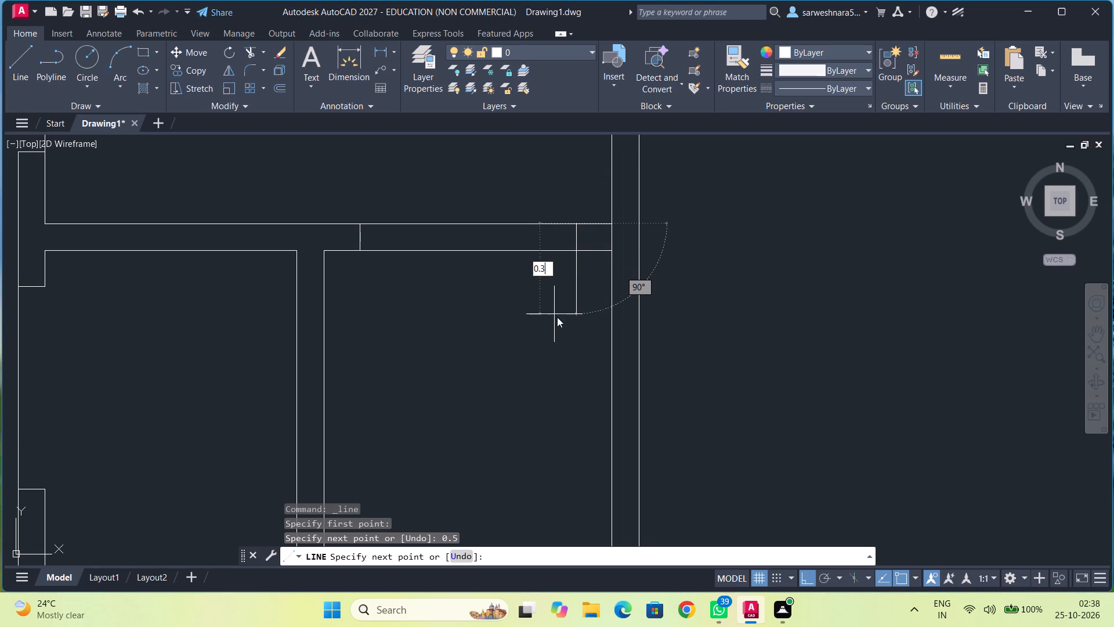
key("7")
key("5")
key("Return")
key("Escape")
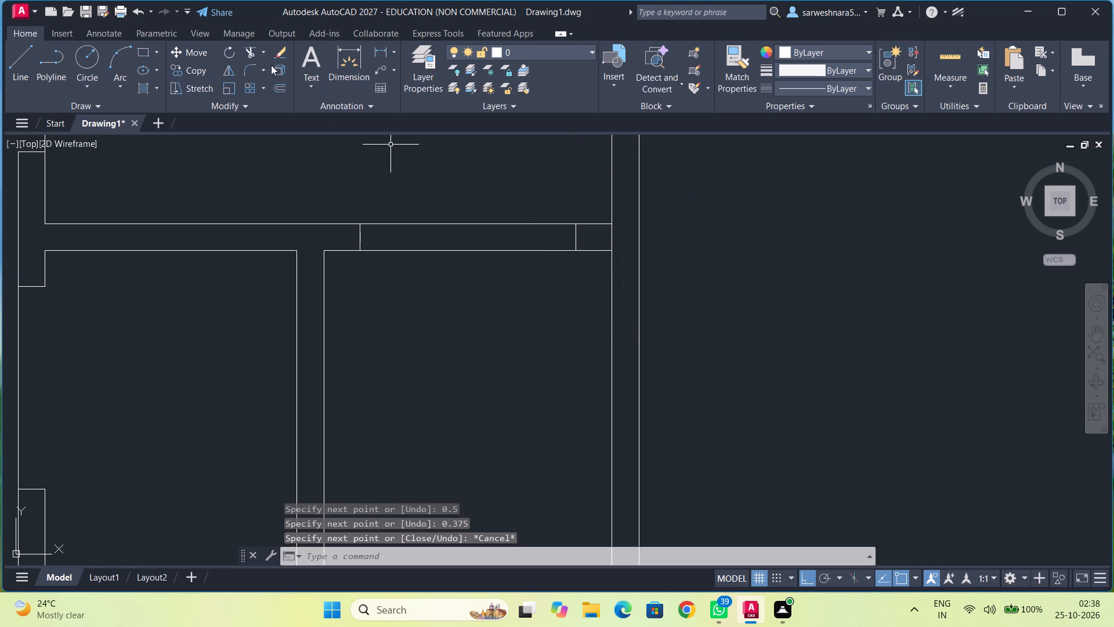
Trim the wall's upper line between the two cross lines and the short vertical piece closing the wall's right end.
left_click(256, 51)
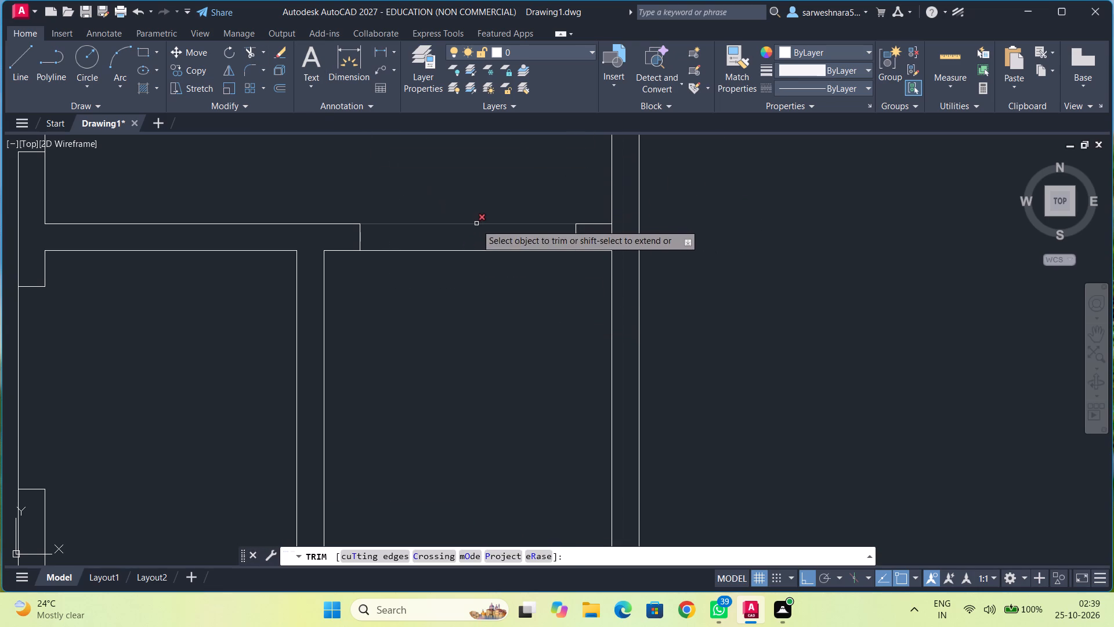
left_click(476, 224)
scroll(596, 318, "down", 2)
middle_click_drag(573, 318, 544, 362)
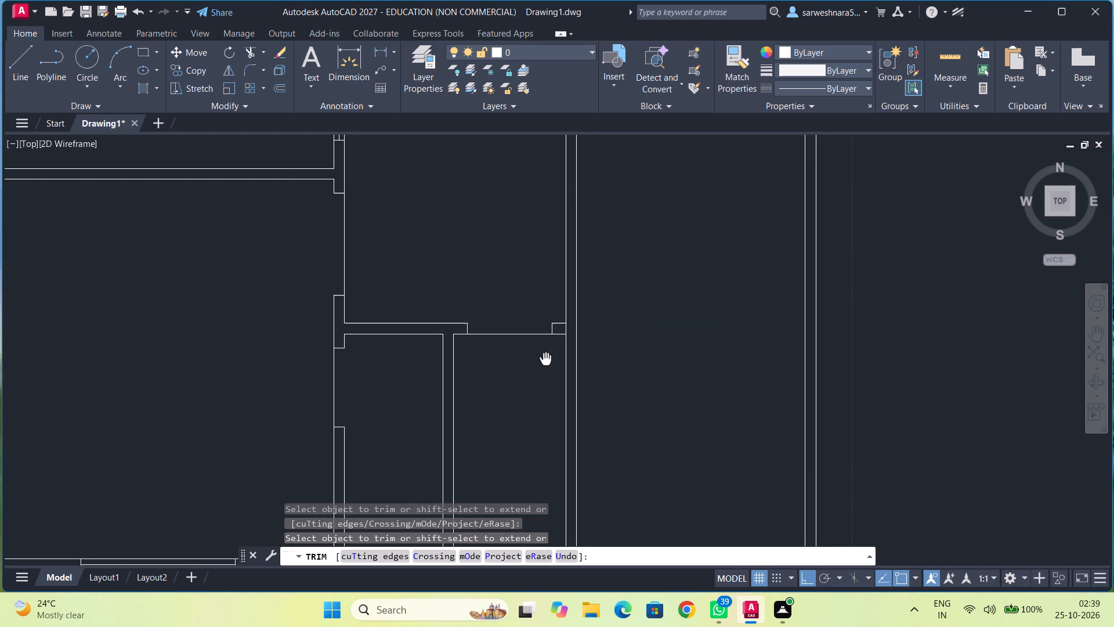
middle_click_drag(544, 362, 541, 365)
left_click(560, 334)
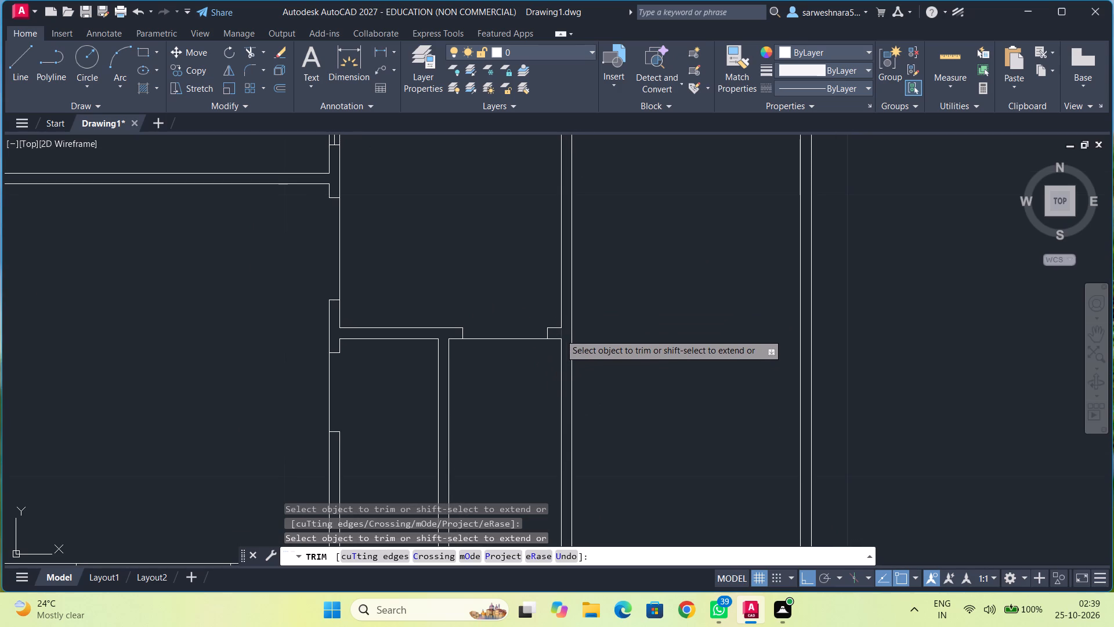
middle_click_drag(641, 397, 647, 348)
middle_click_drag(630, 388, 632, 352)
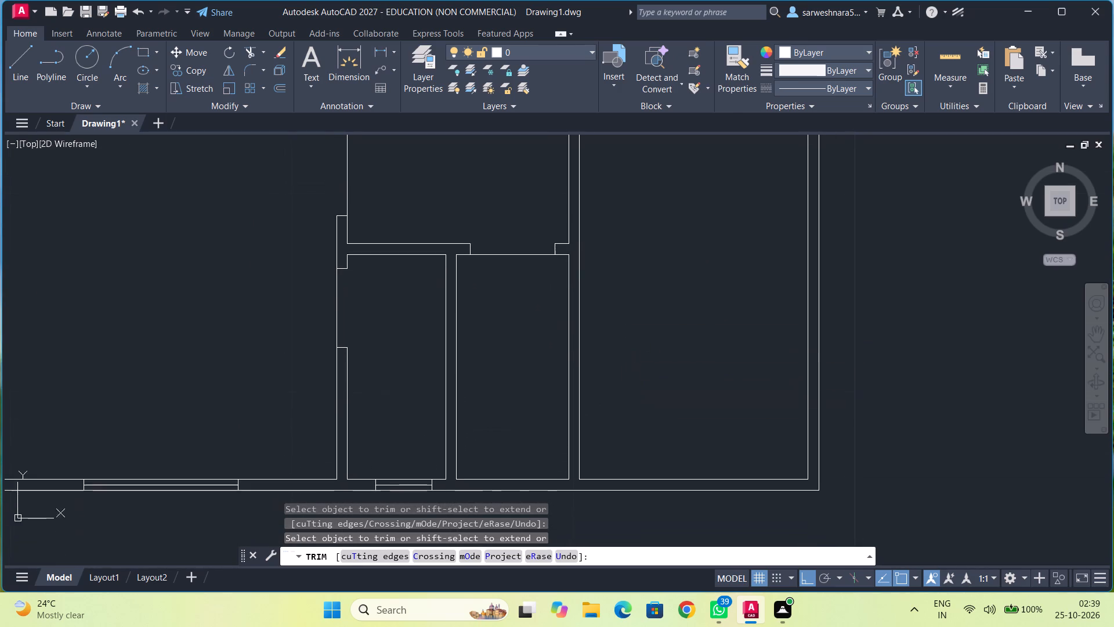
middle_click_drag(625, 377, 620, 345)
middle_click_drag(624, 409, 634, 359)
scroll(548, 395, "up", 1)
key("Escape")
From the right narrow room's lower-left inner corner, draw a line 0.5 right and 0.375 down across the lower wall.
left_click(10, 64)
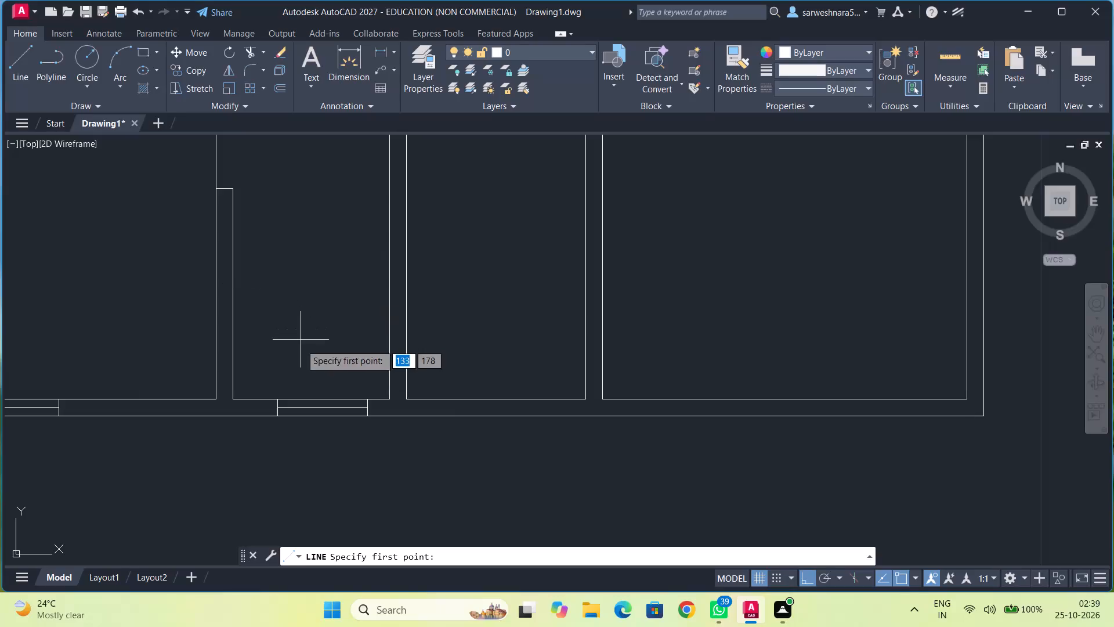
left_click(410, 400)
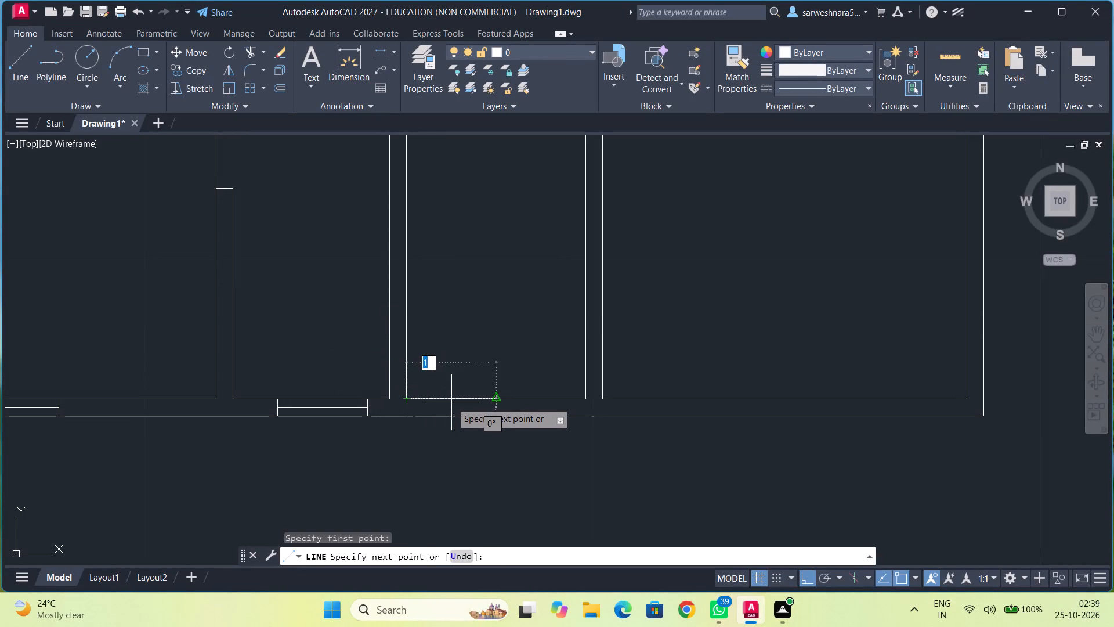
type("0.5")
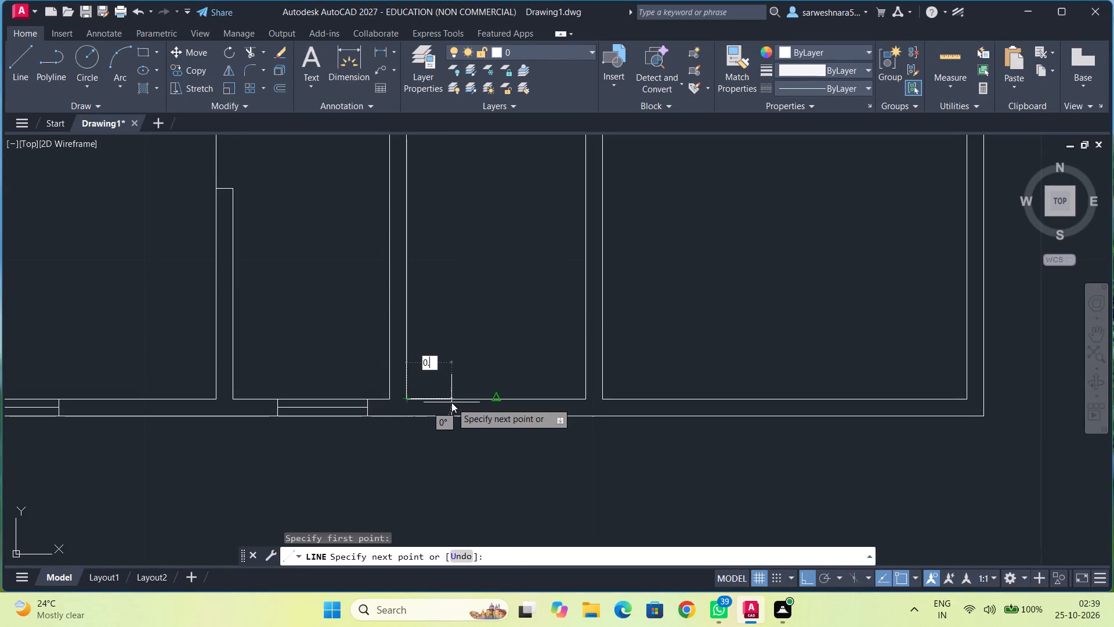
key("Return")
type("0.3")
key("7")
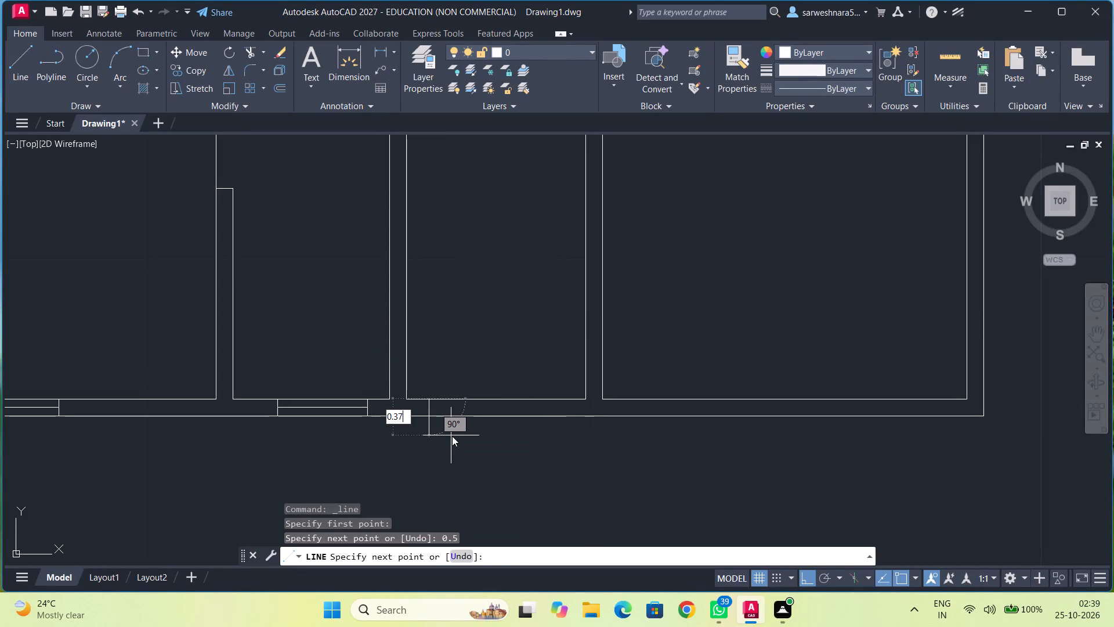
key("5")
key("Return")
key("Escape")
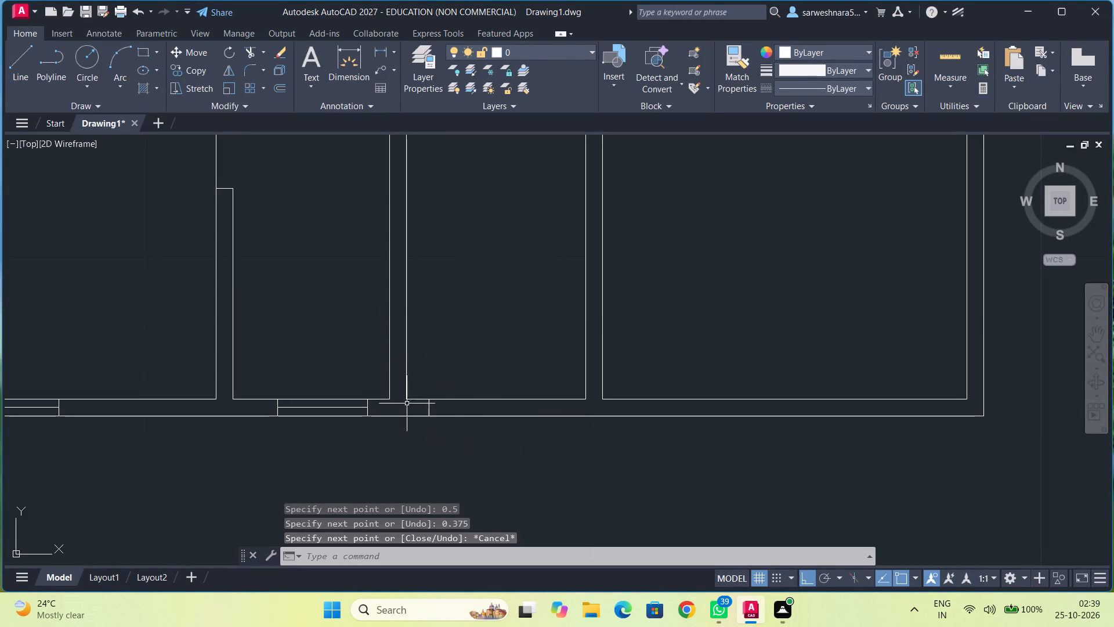
From the right narrow room's lower-right inner corner, draw a line 0.8 left and 0.375 down across the lower wall.
left_click(19, 69)
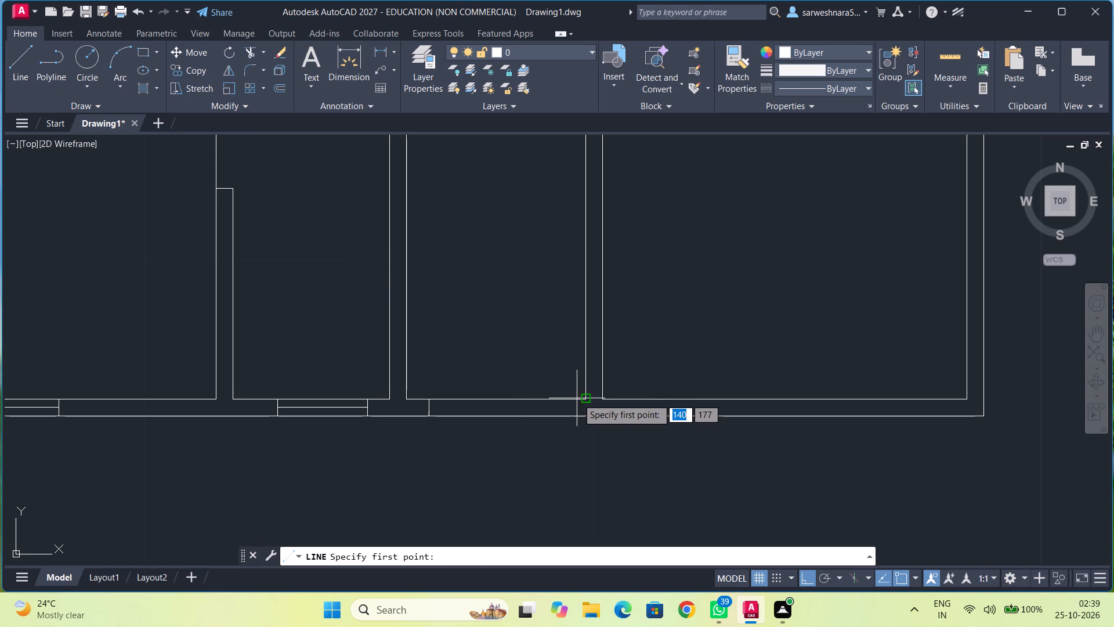
left_click(586, 399)
type("0.")
key("8")
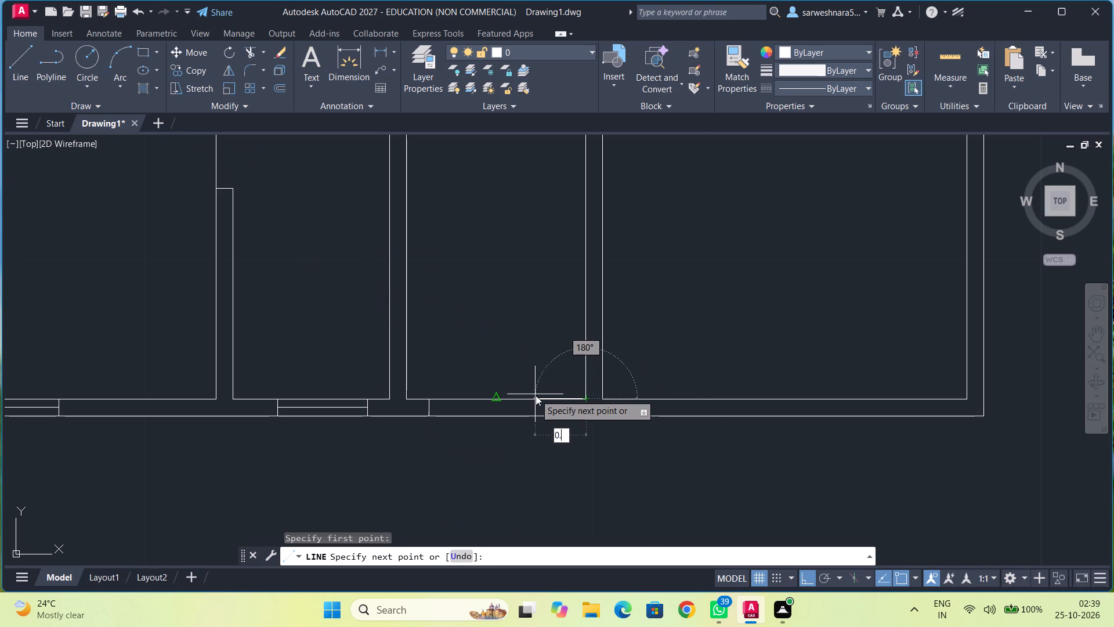
key("Return")
key("0")
key("period")
key("3")
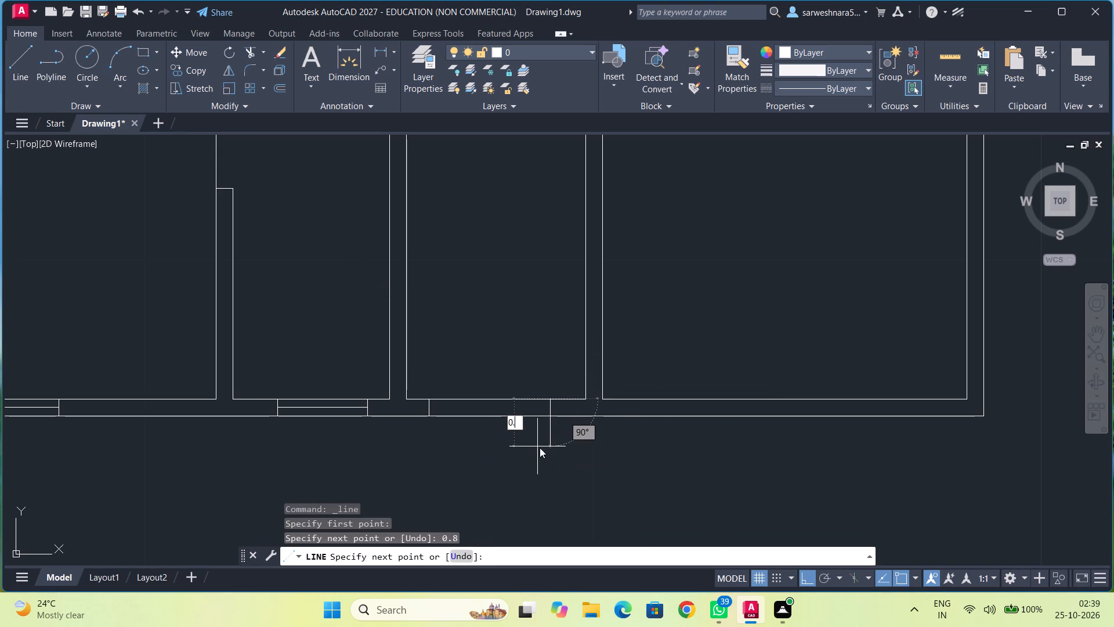
key("7")
key("5")
key("Return")
key("Escape")
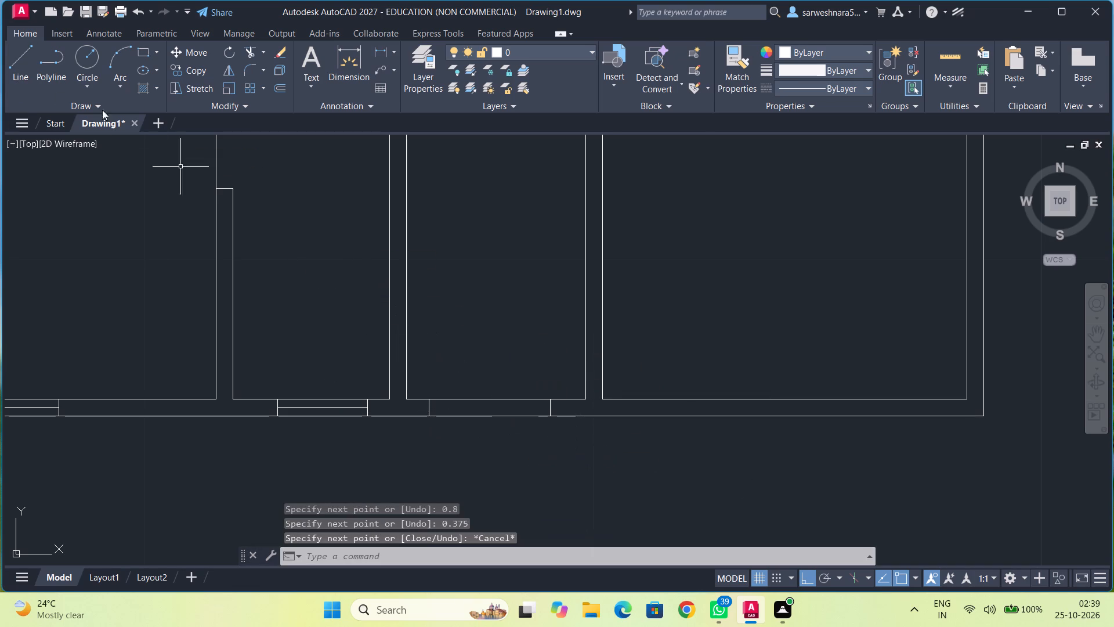
Draw the window's centre line joining the midpoints of the two cross lines in the right narrow room's lower wall.
left_click(25, 60)
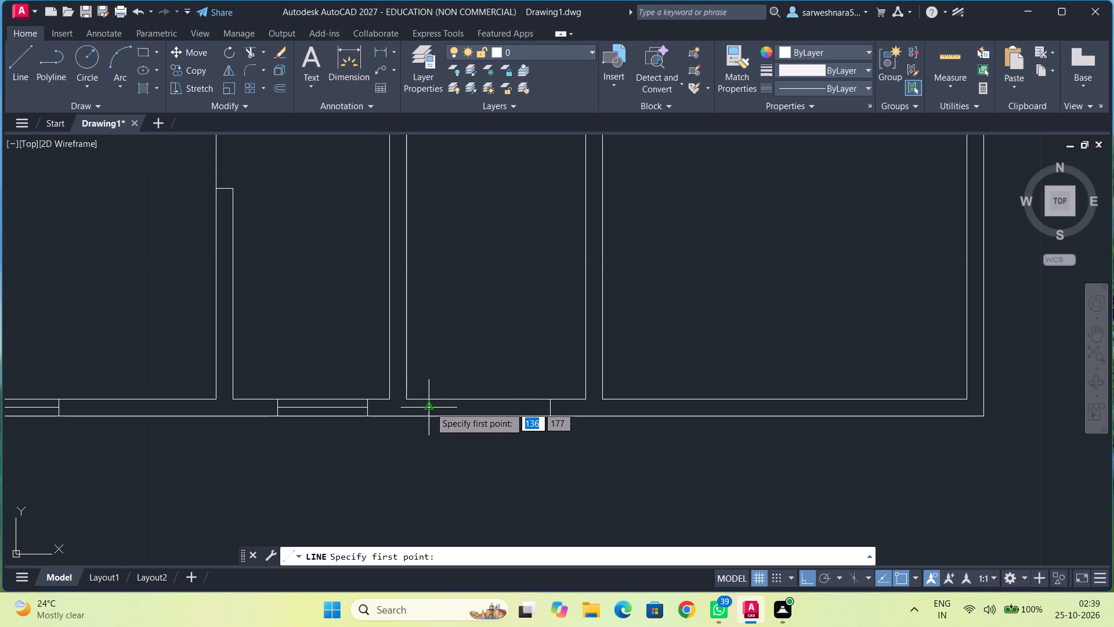
left_click(430, 407)
left_click(552, 409)
key("Escape")
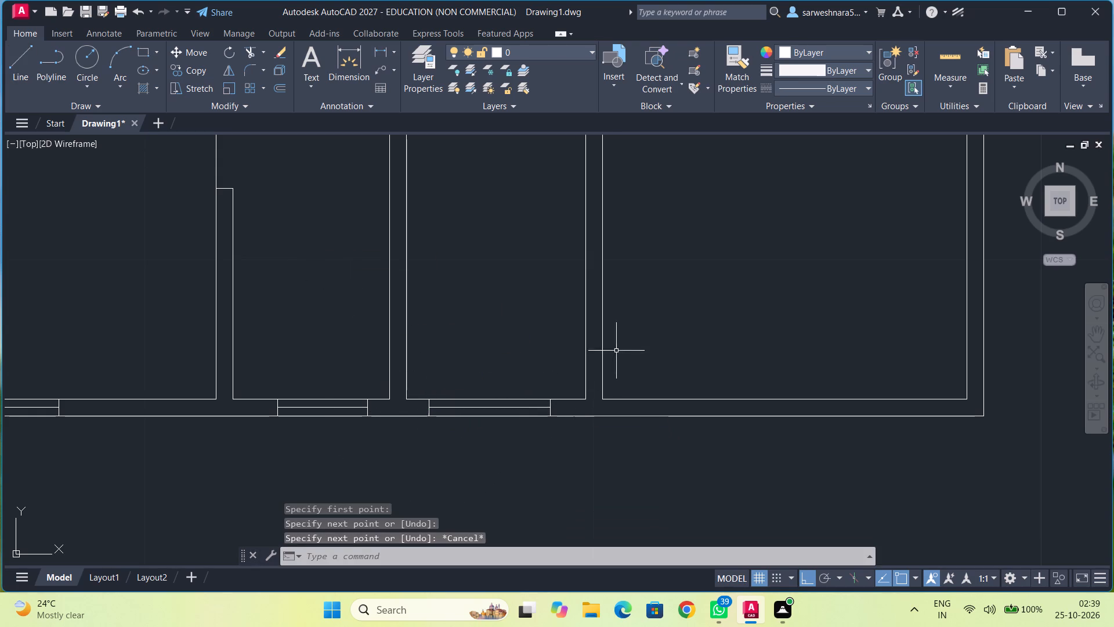
From the large right room's lower-left inner corner, draw a line 0.6 right and 0.375 down across the lower wall.
middle_click_drag(662, 343, 421, 330)
left_click(26, 71)
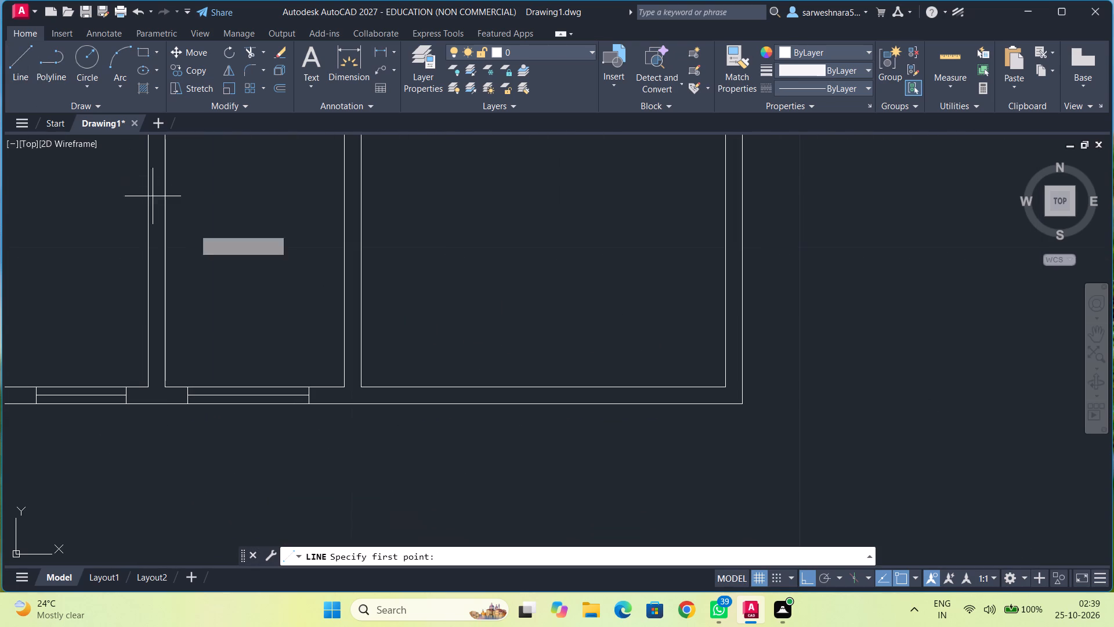
left_click(361, 385)
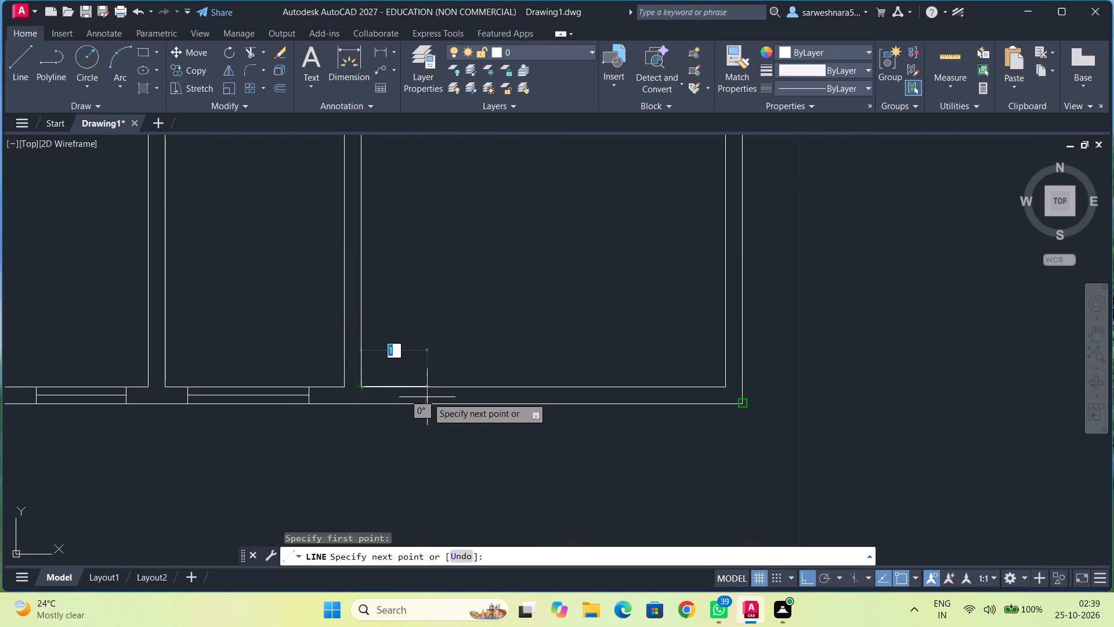
key("0")
key("period")
key("6")
key("Return")
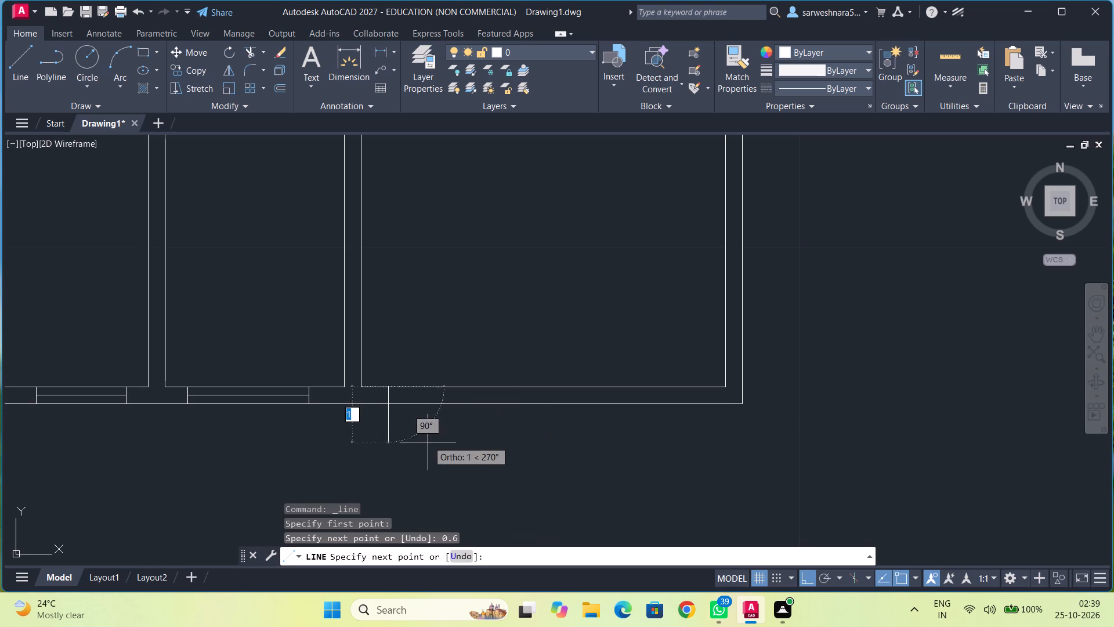
type("0.")
key("3")
key("7")
key("5")
key("Return")
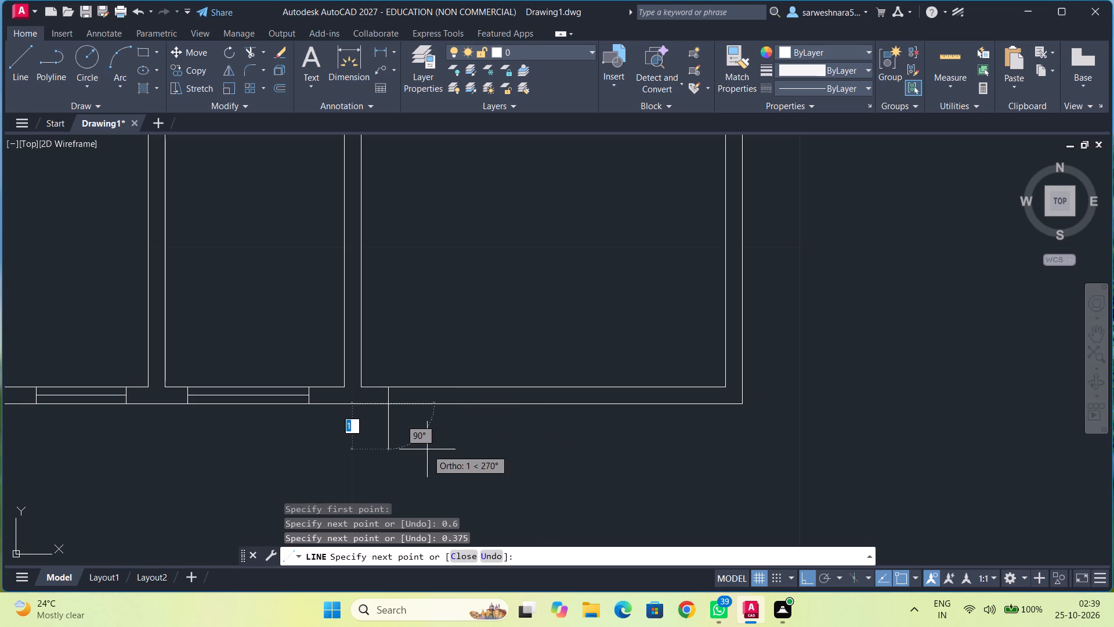
key("Escape")
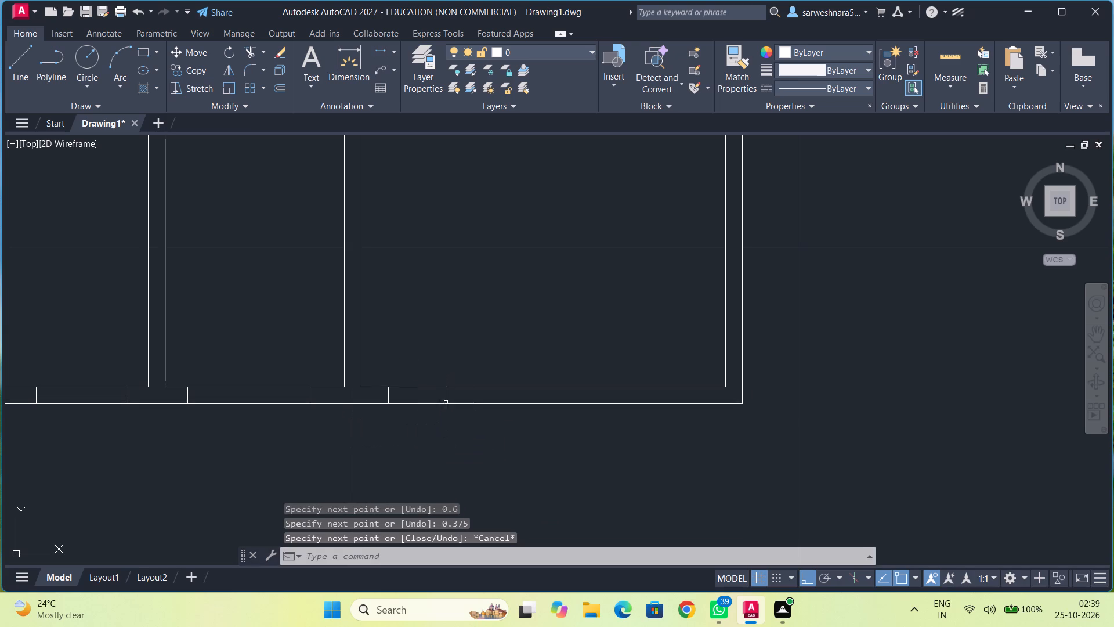
From the top of that cross line, draw a line 3 right, 1 back left, and 0.375 down across the large room's lower wall.
left_click(20, 72)
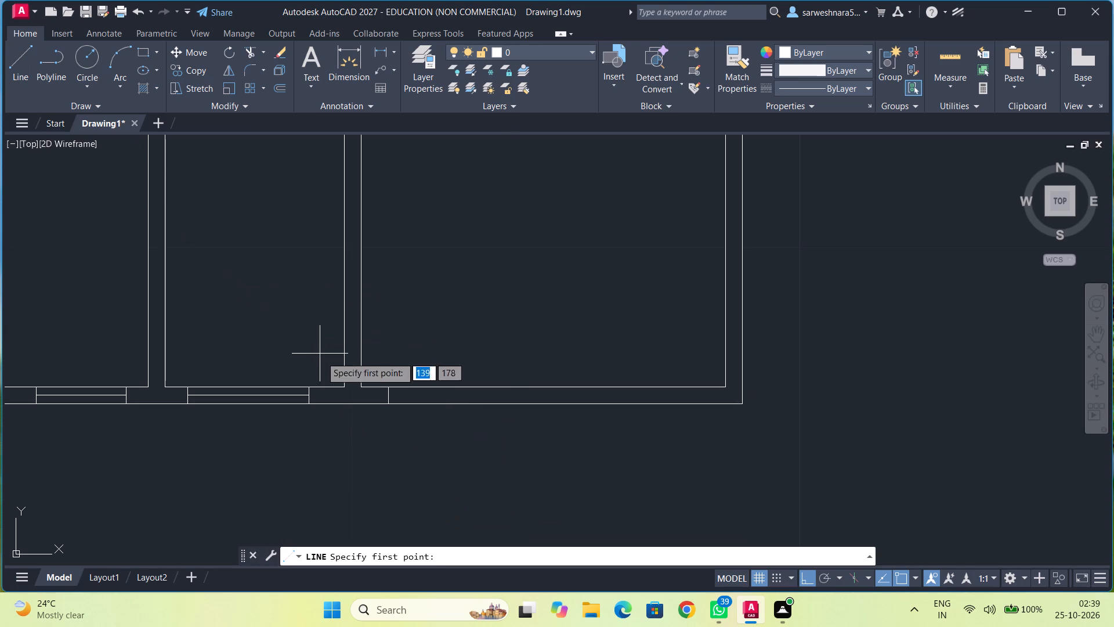
left_click(391, 388)
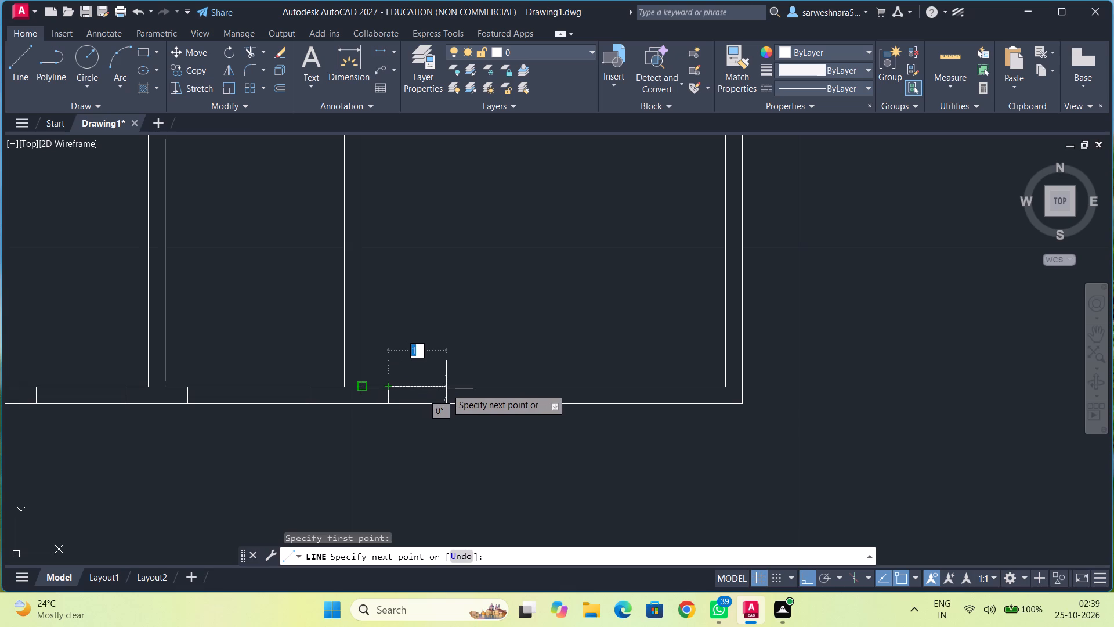
key("3")
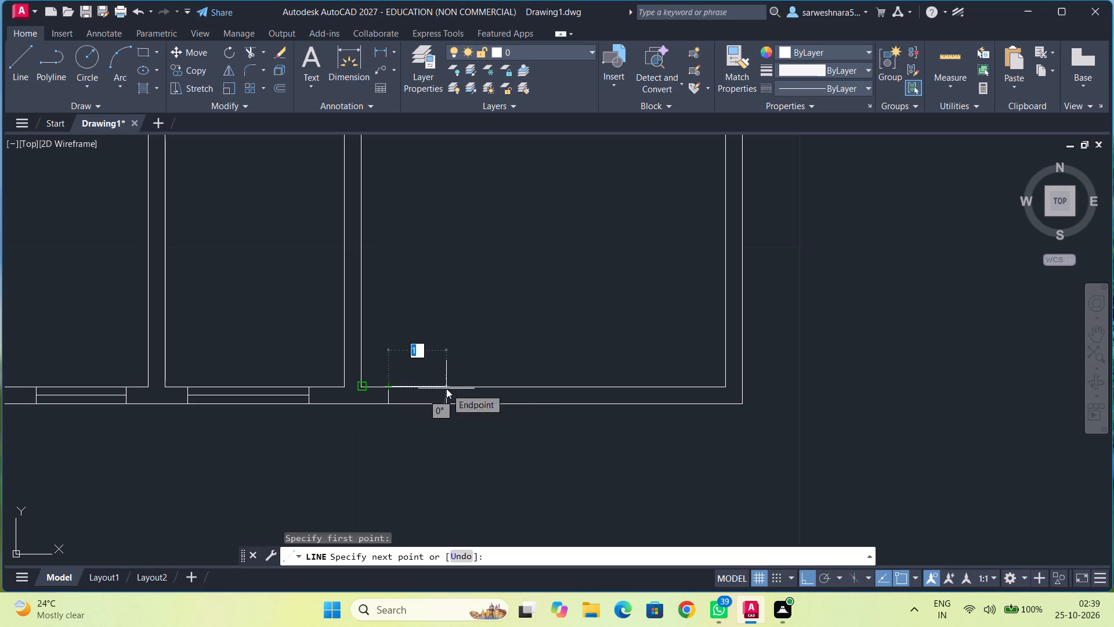
key("Return")
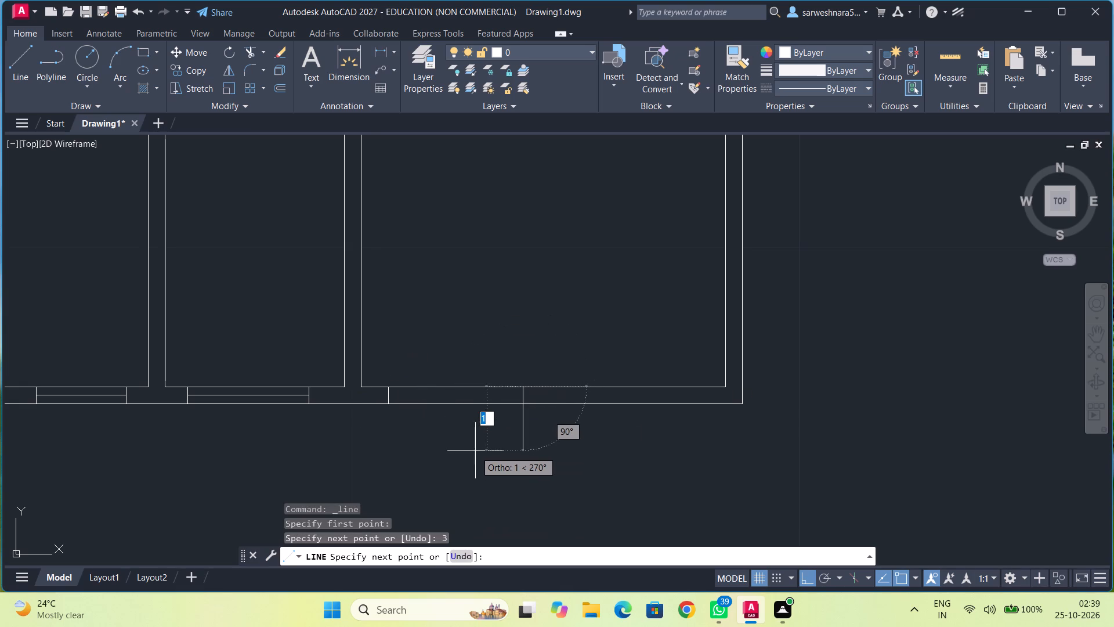
middle_click_drag(475, 450, 457, 457)
key("1")
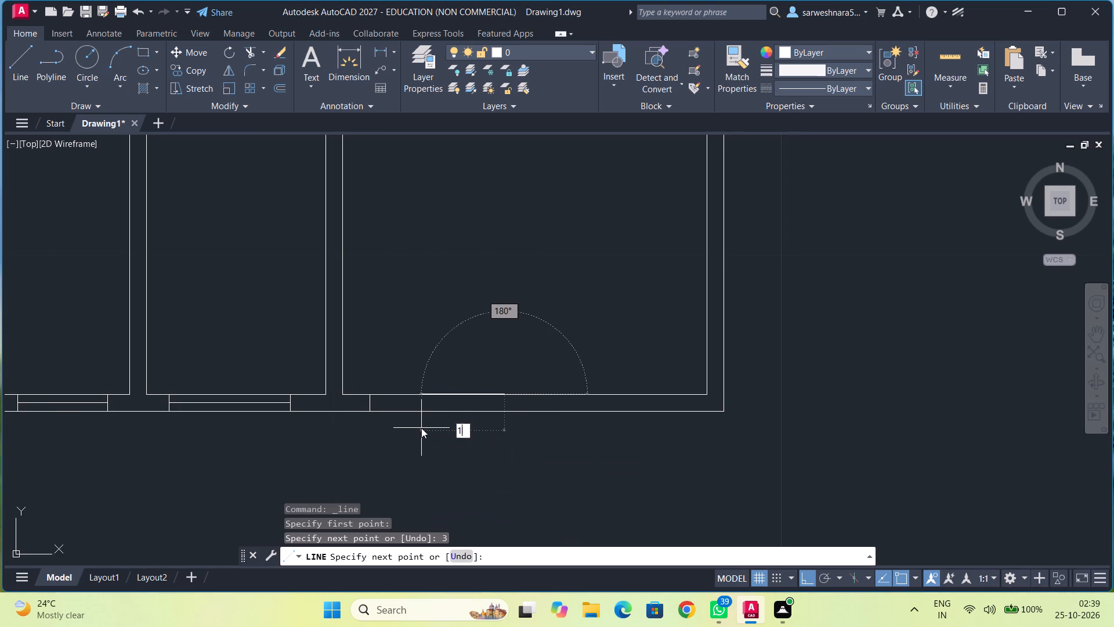
key("Return")
type("0.")
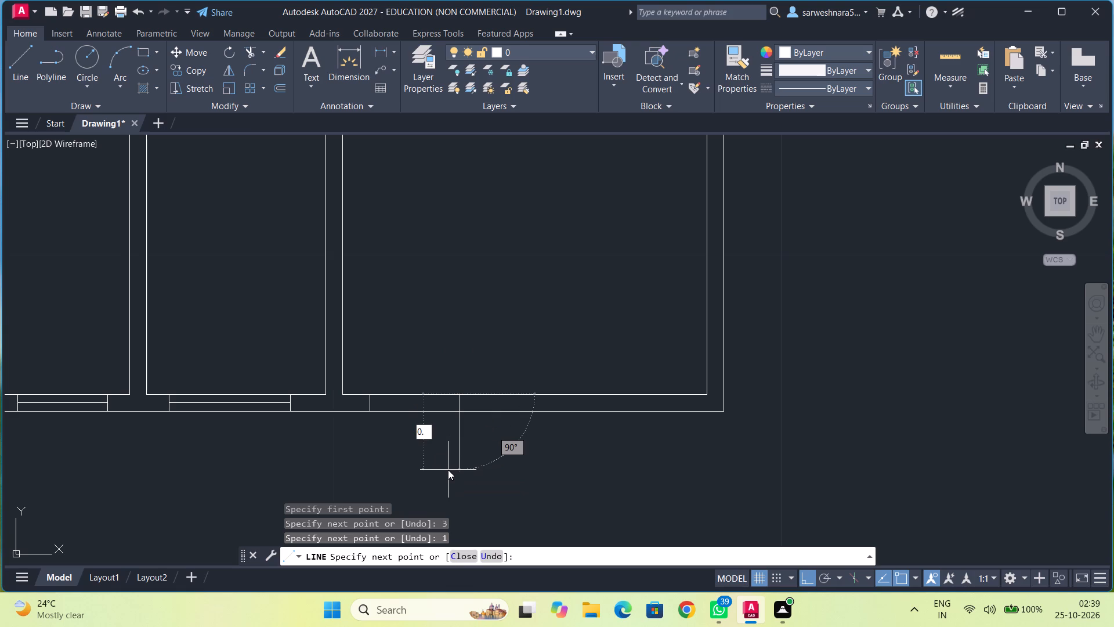
type("375")
key("Return")
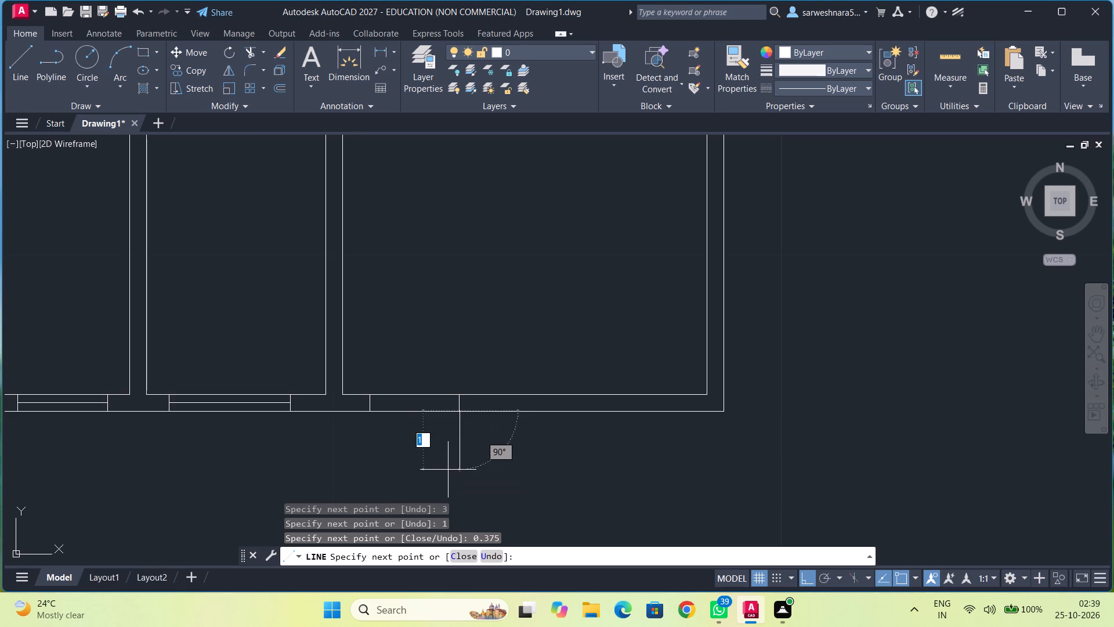
Continue the line 0.5 right along the lower wall's outer line and 0.375 up across the wall.
key("0")
key("period")
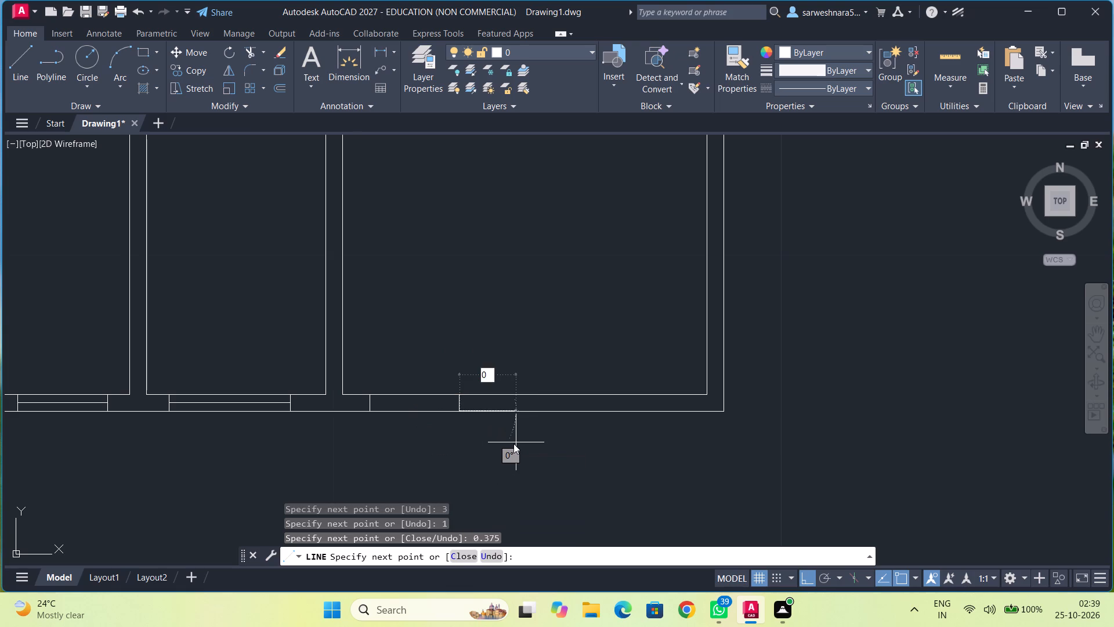
key("5")
key("Return")
type("0.3")
key("7")
key("5")
key("Return")
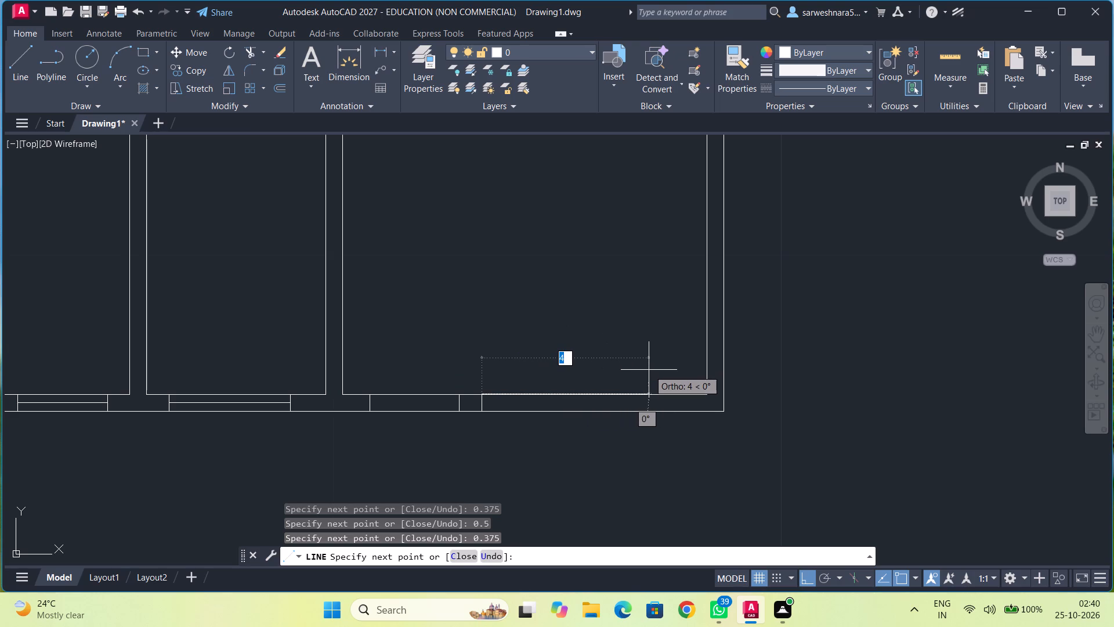
End the line and undo the last two line sequences across the large right room's lower wall.
key("Escape")
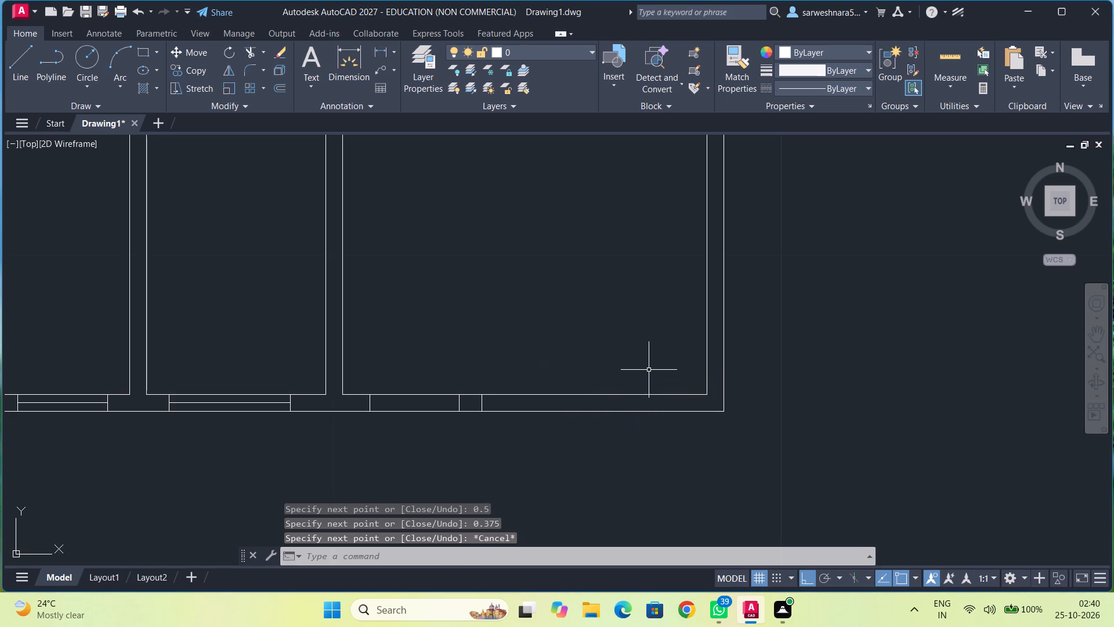
key("ctrl+z")
key("ctrl+z")
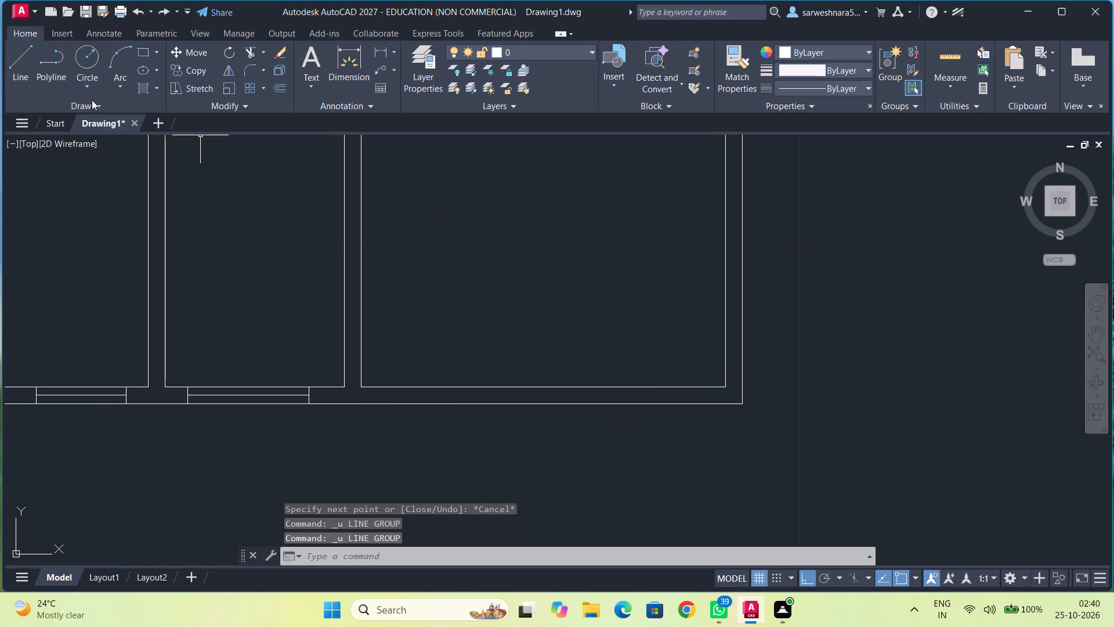
From the large right room's lower-left inner corner, draw a line 0.5 right and 0.375 down across the lower wall.
left_click(22, 63)
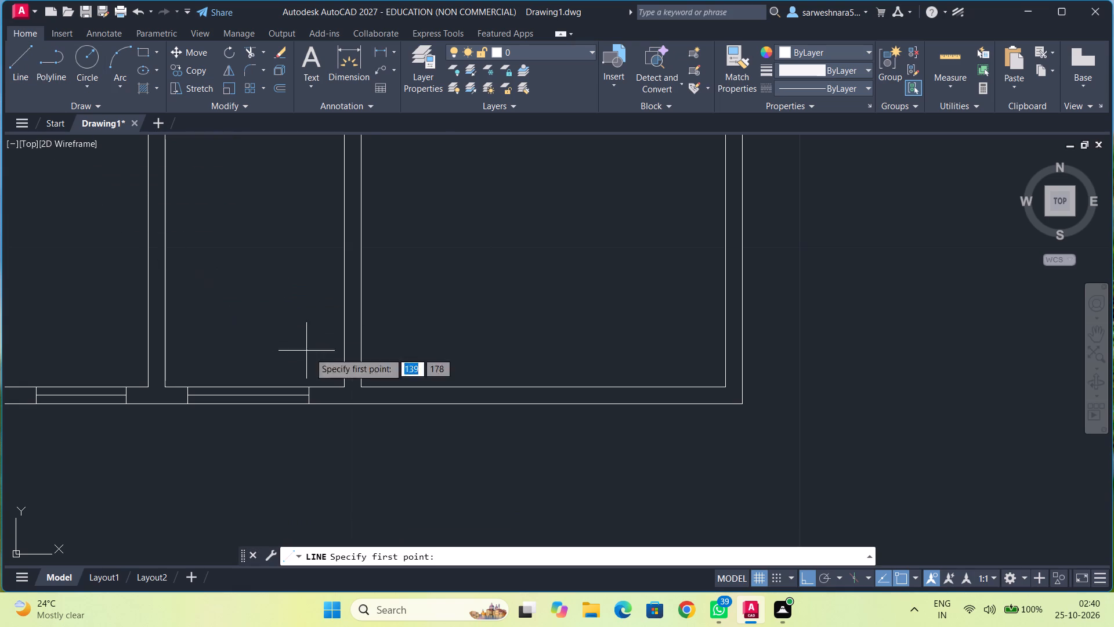
left_click(363, 387)
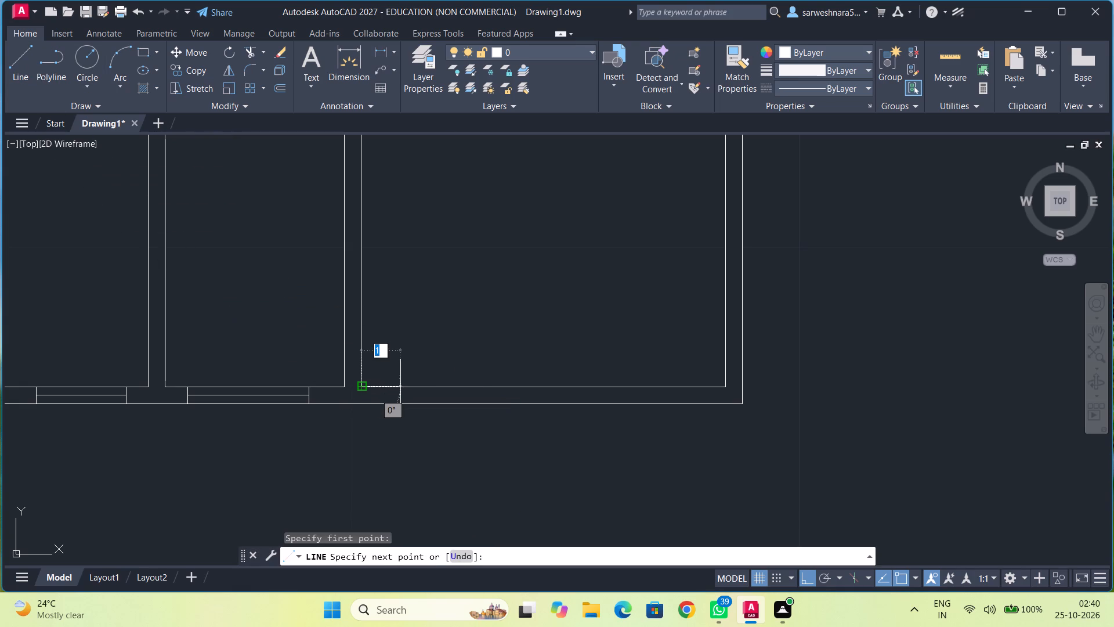
type("0.5")
key("Return")
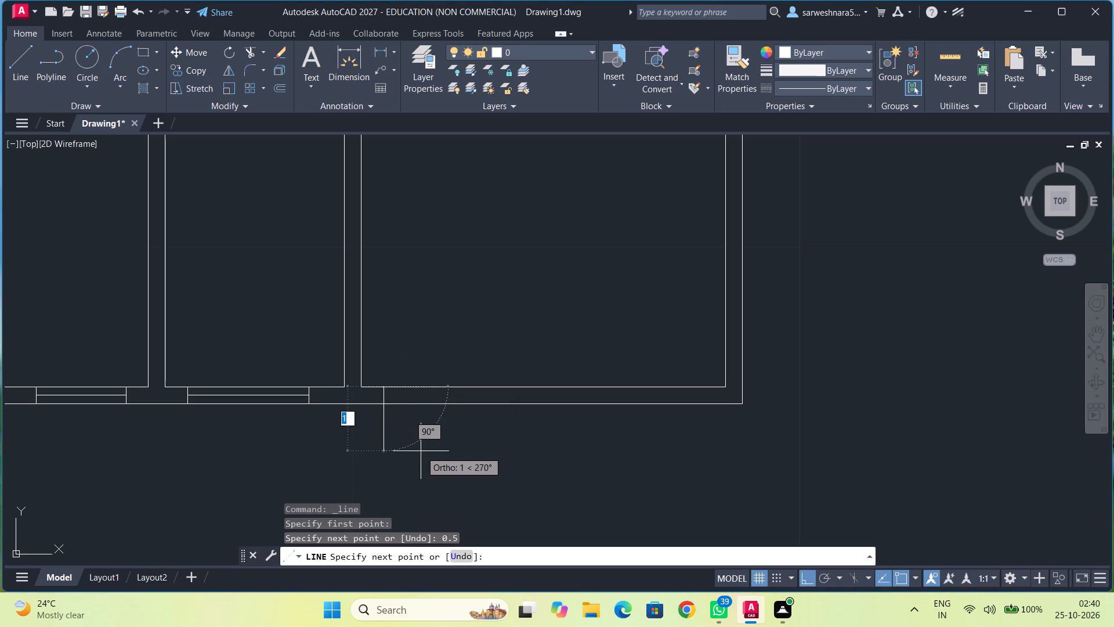
type("0.375")
key("Return")
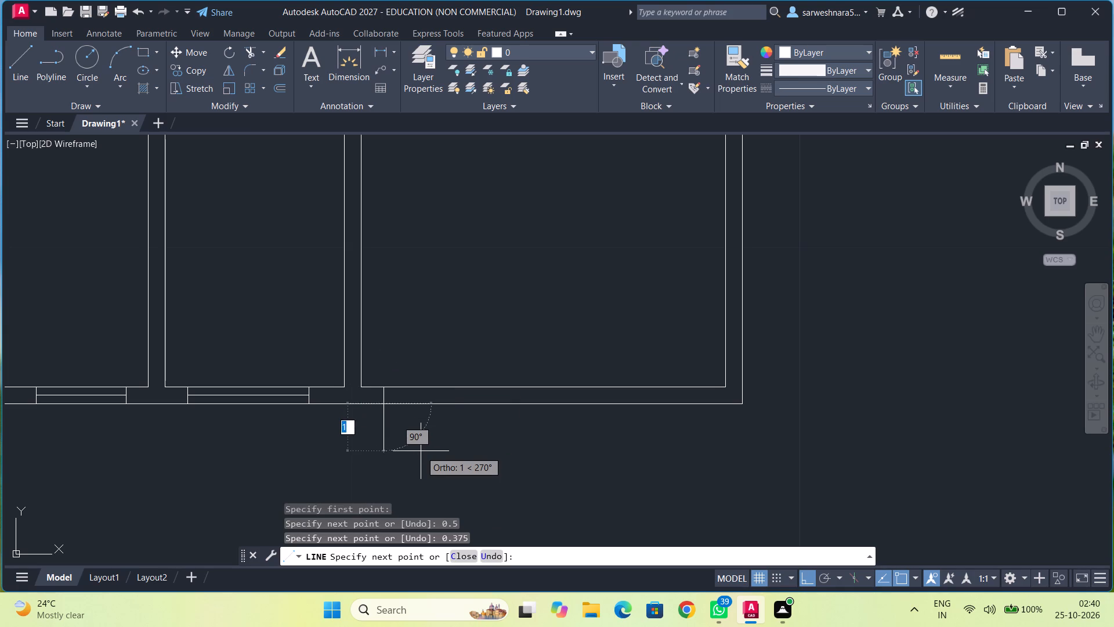
key("Escape")
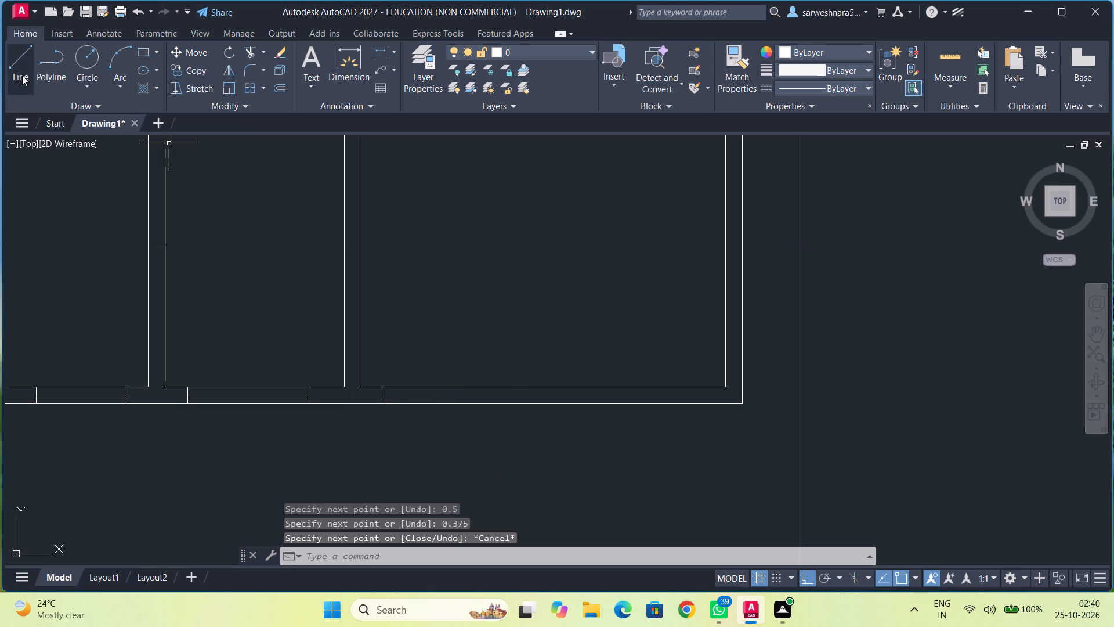
From the large right room's lower-right inner corner, draw a line 0.5 left and 0.375 down across the lower wall.
left_click(18, 73)
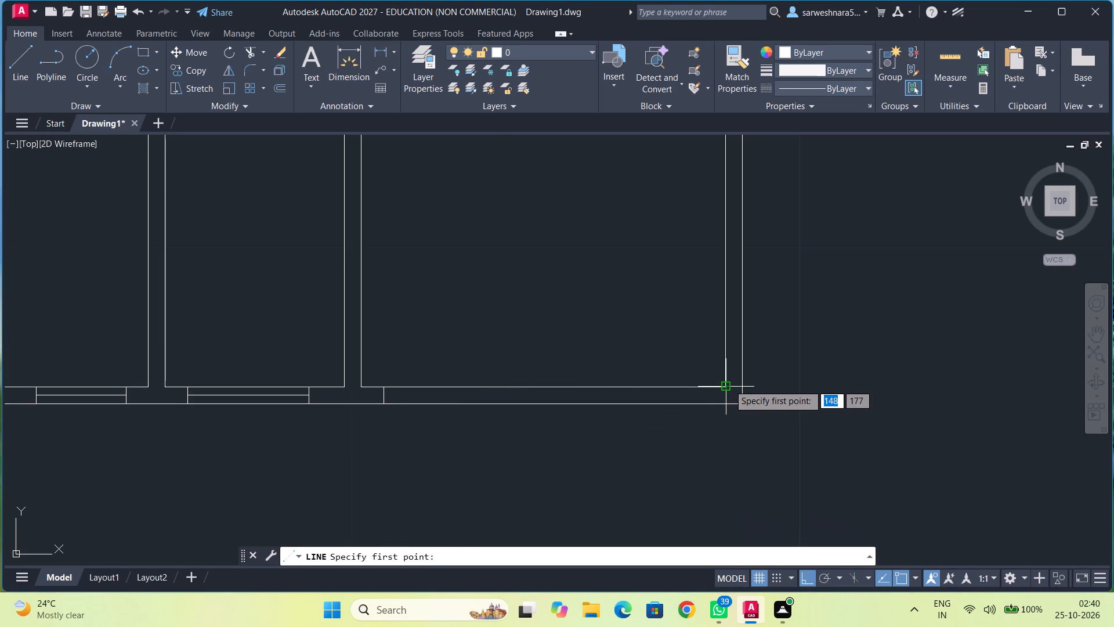
left_click(729, 384)
type("0.")
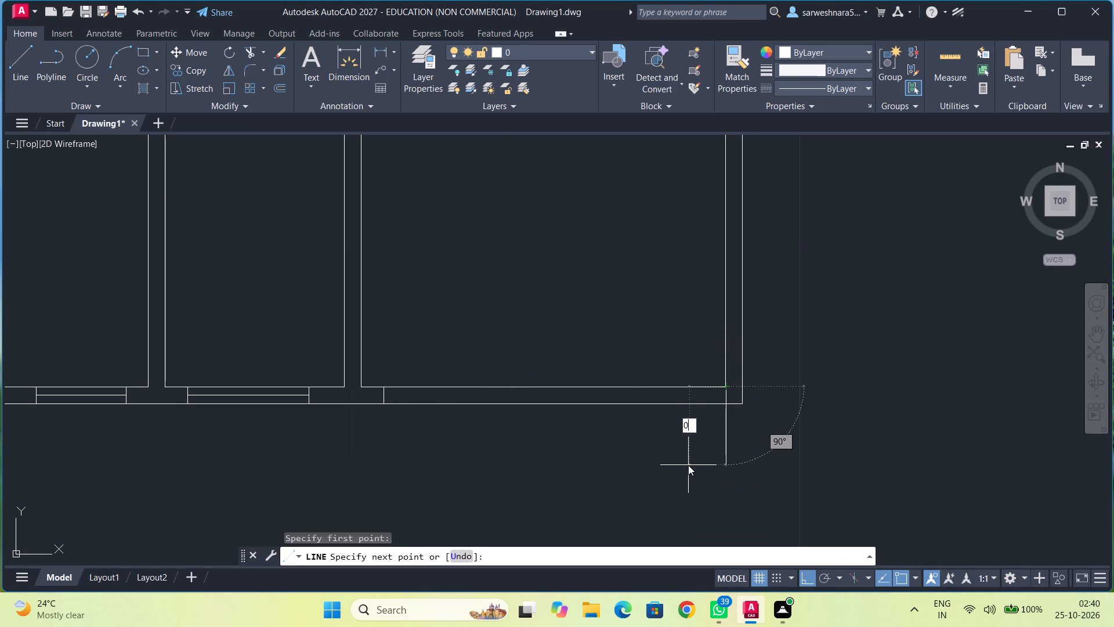
key("BackSpace")
key("BackSpace")
scroll(688, 465, "up", 1)
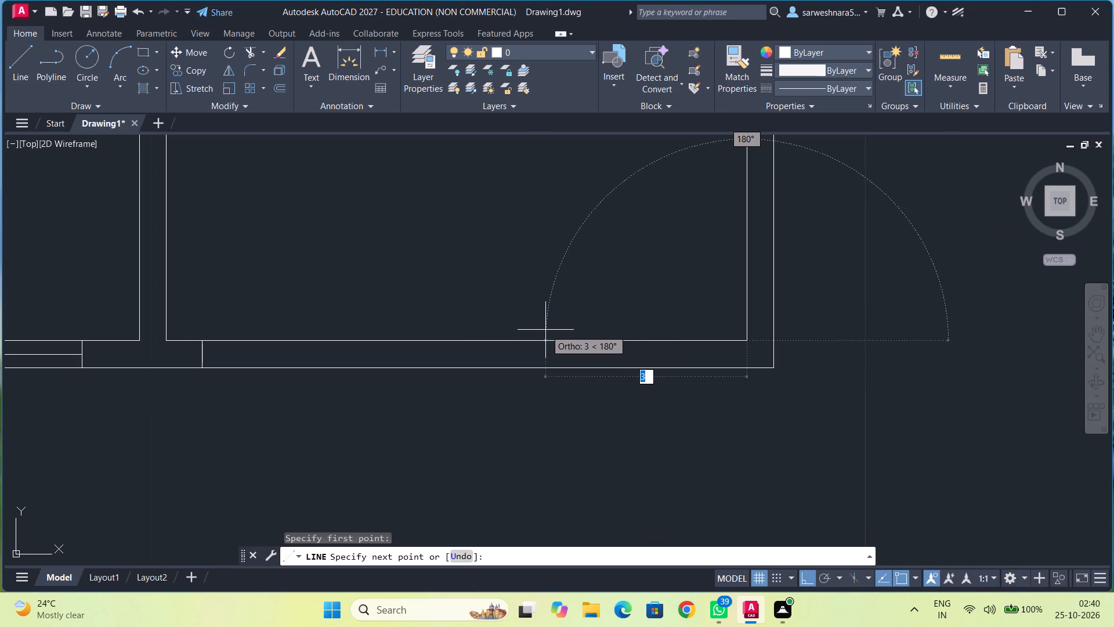
type("0.5")
key("Return")
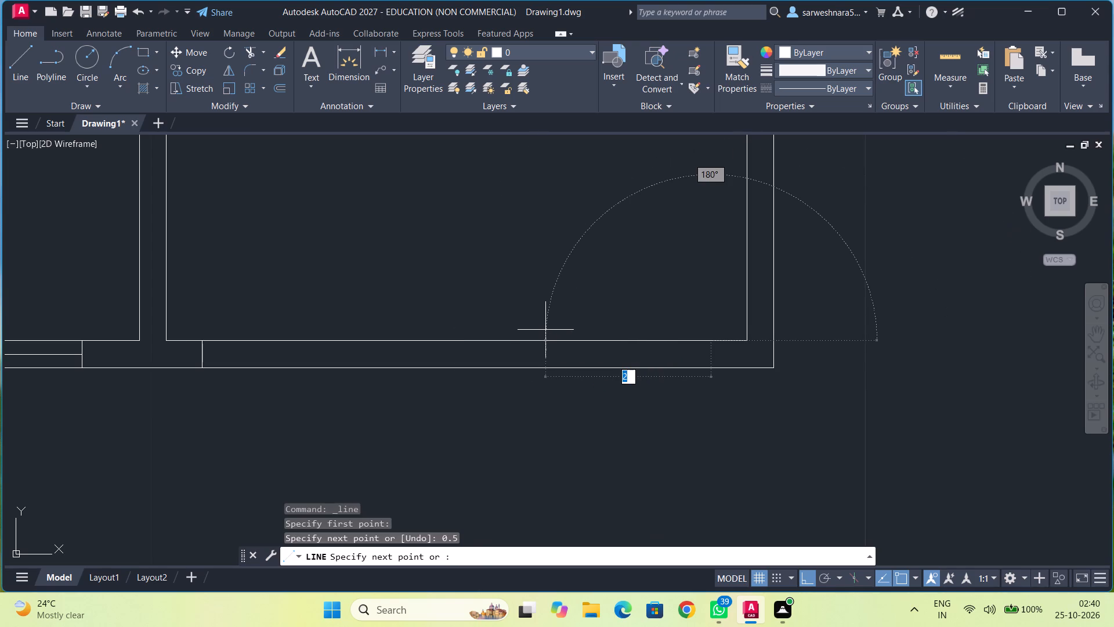
type("0.375")
key("Return")
key("Escape")
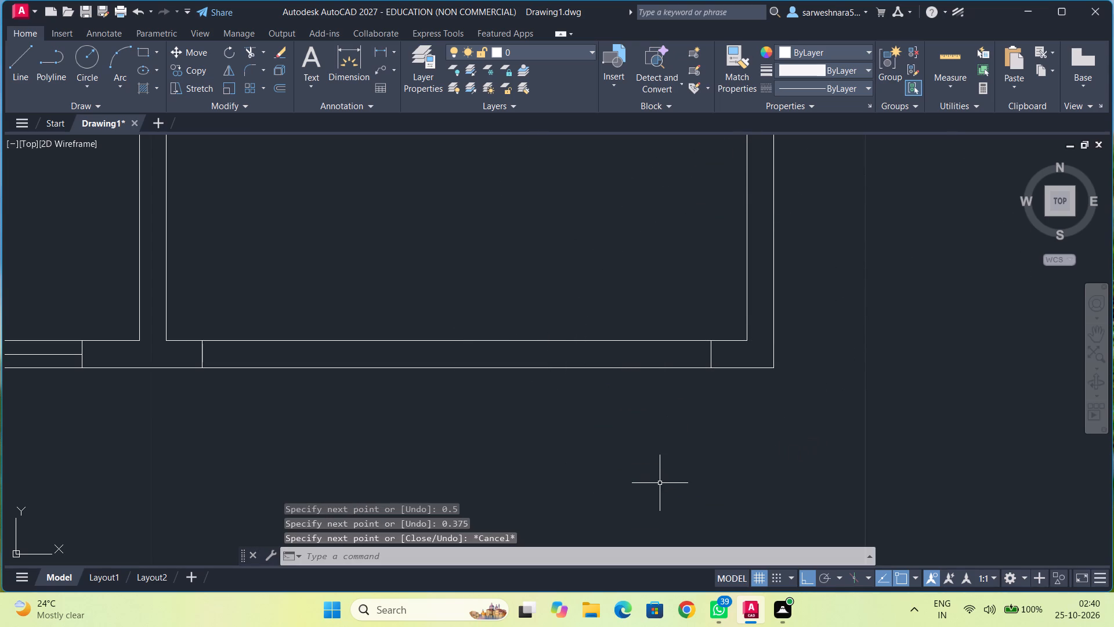
From the top of the left cross line, draw a line 2.5 right, 0.375 down, 0.5 right and 0.375 up across the lower wall.
left_click(17, 66)
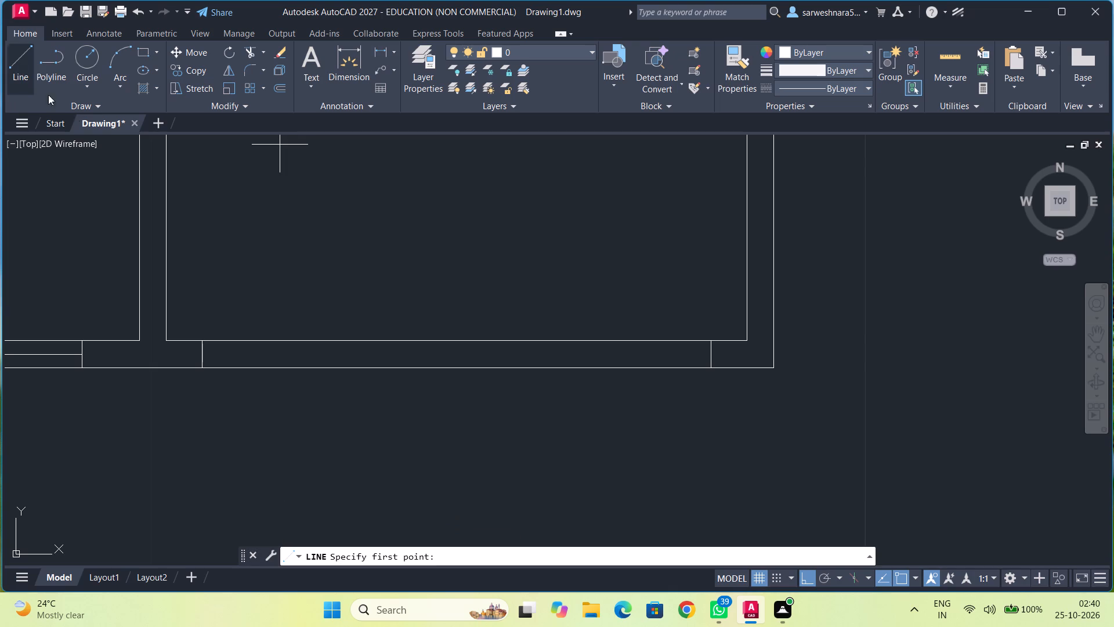
left_click(202, 343)
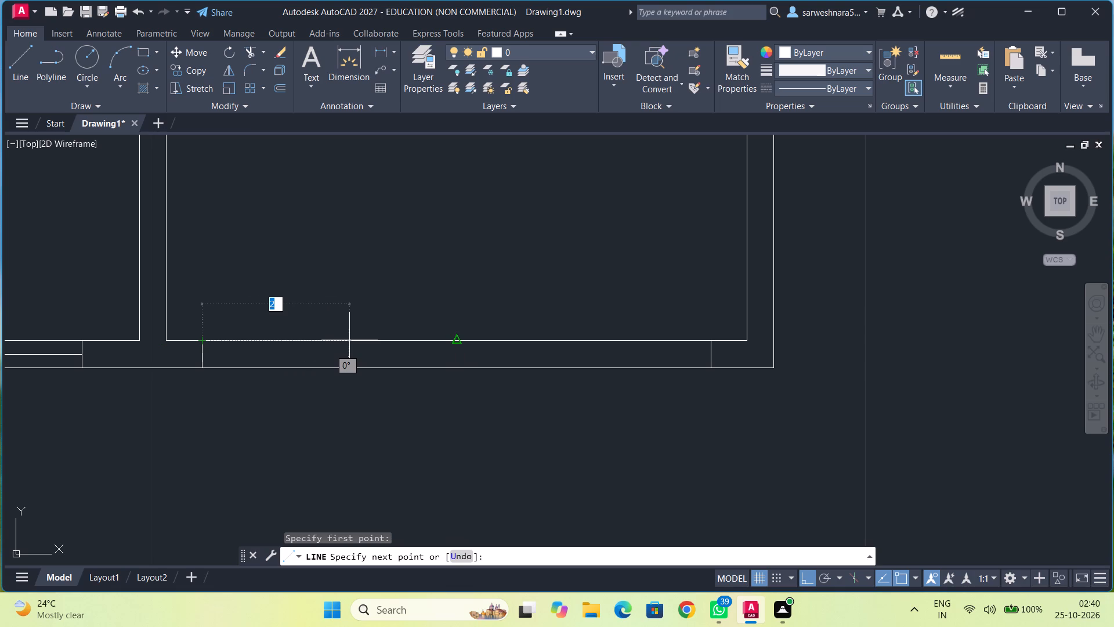
type("2.5")
key("Return")
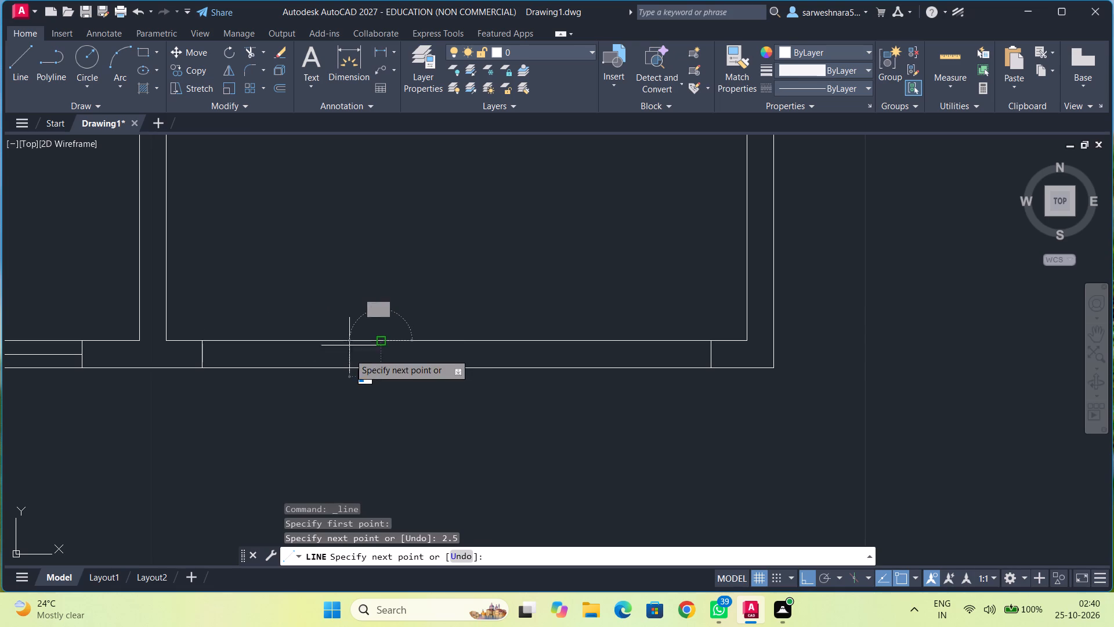
type("0.375")
key("Return")
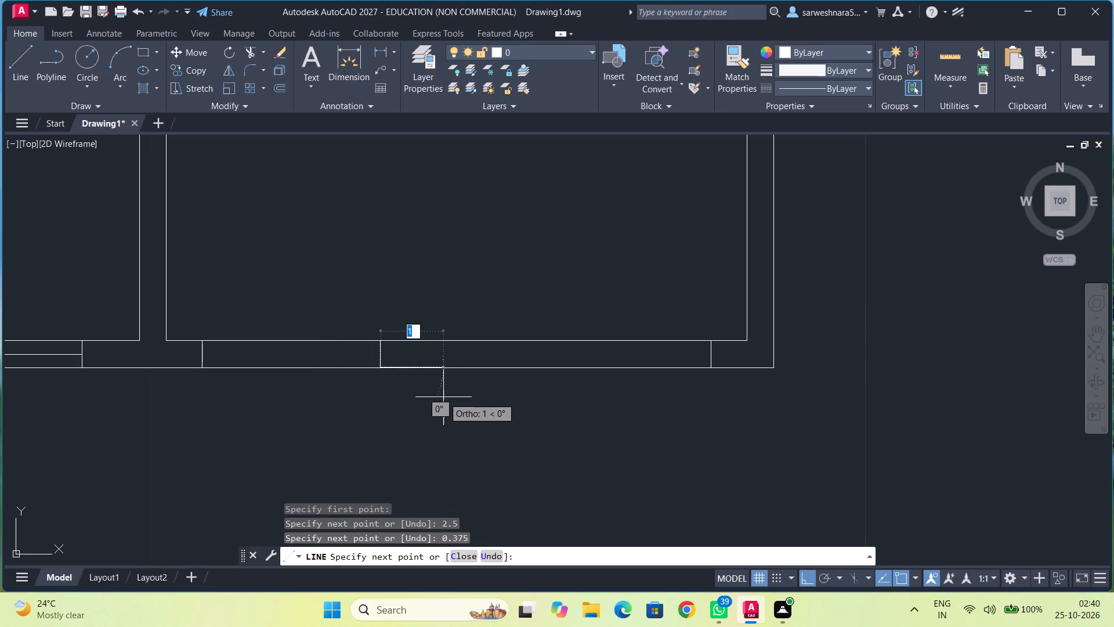
key("period")
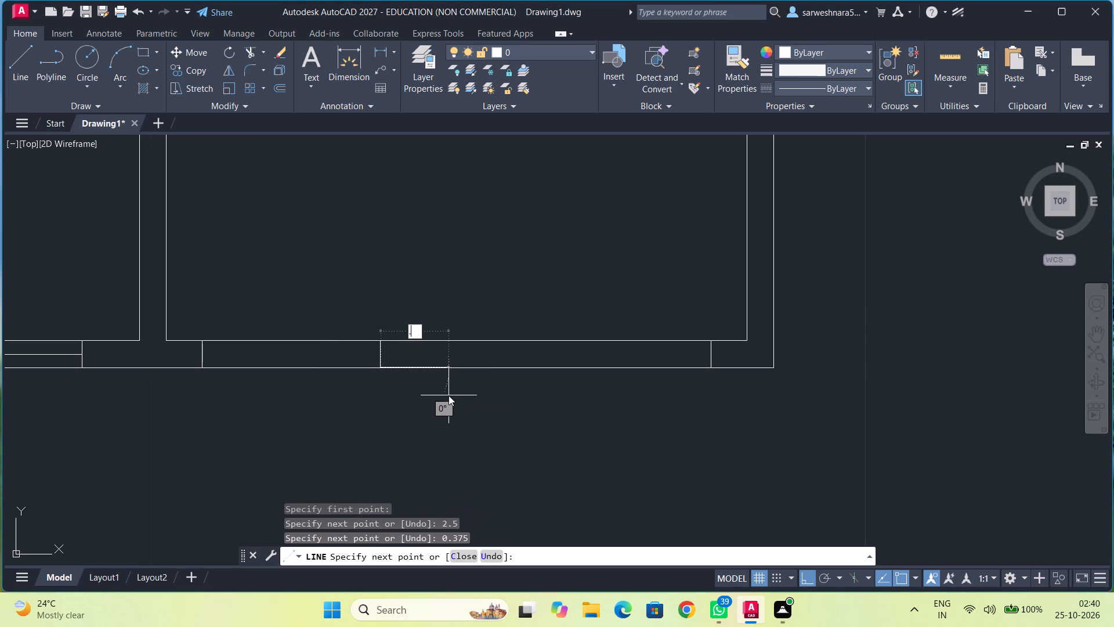
key("BackSpace")
type("0.5")
key("Return")
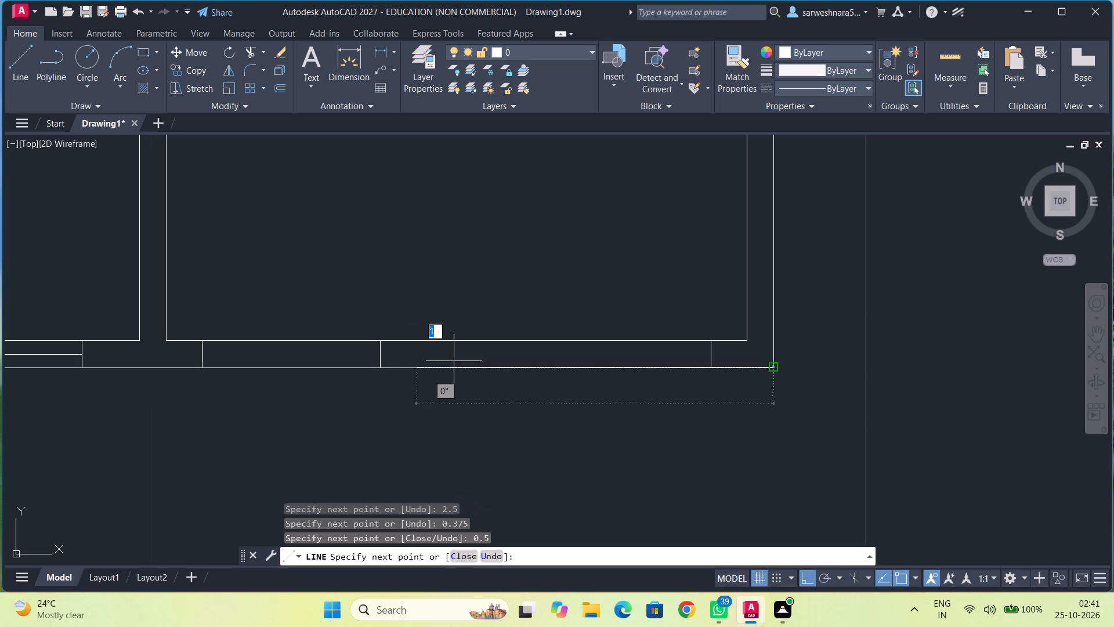
type("0.")
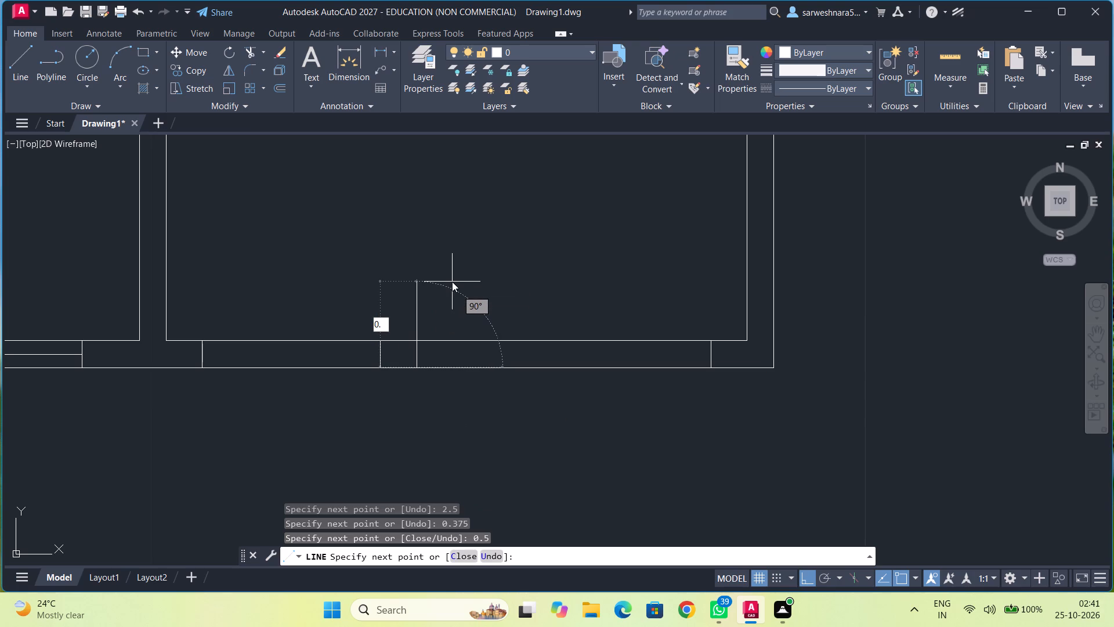
key("3")
type("75")
key("Return")
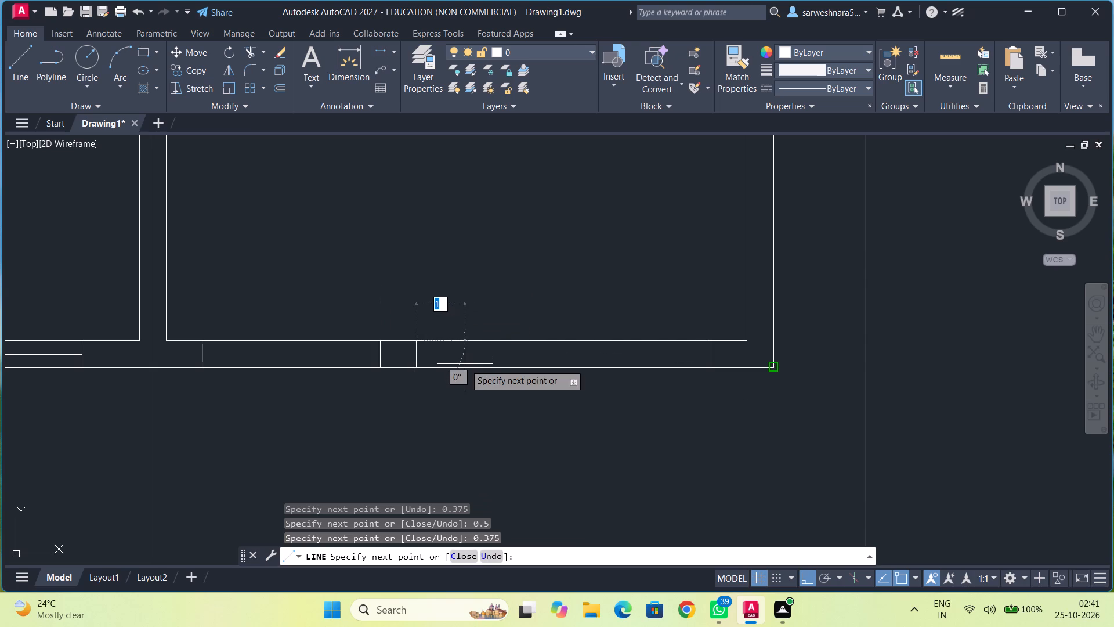
key("Escape")
Trim away the left one of the two closely spaced middle cross lines in the large room's lower wall.
left_click_drag(247, 49, 251, 55)
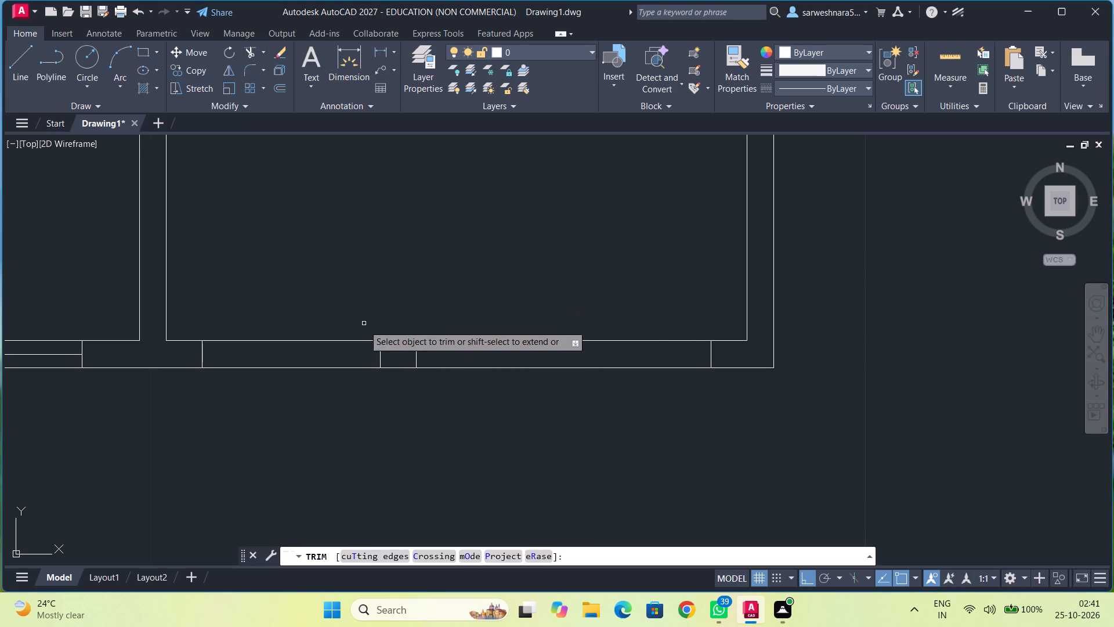
left_click(381, 356)
From the top of the remaining middle cross line, draw a line 0.5 right and 0.375 down across the lower wall.
left_click(22, 64)
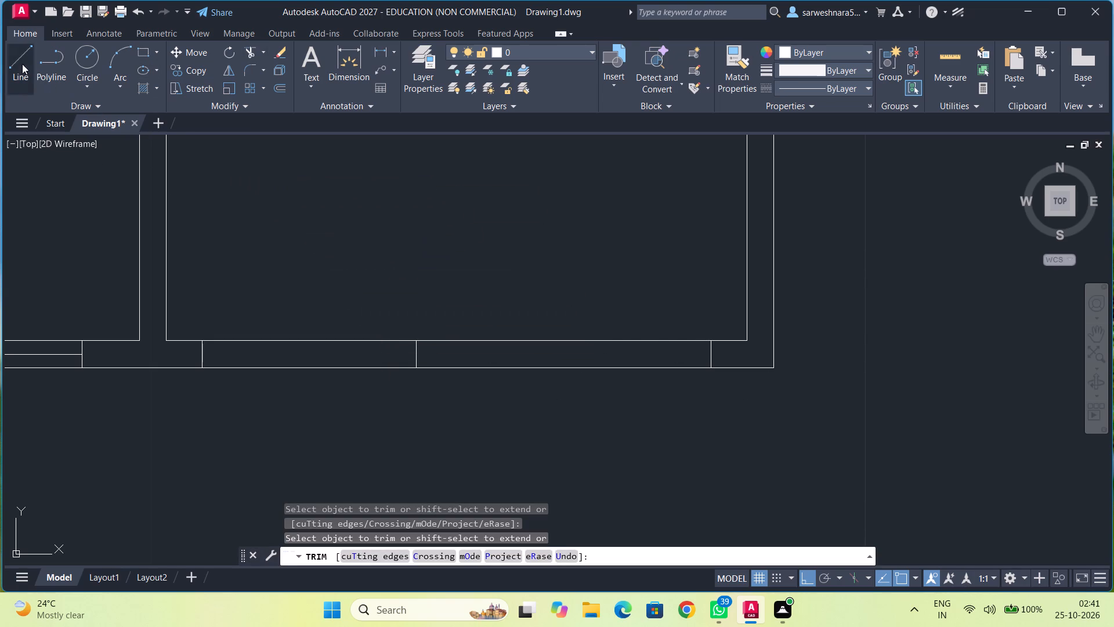
left_click(418, 343)
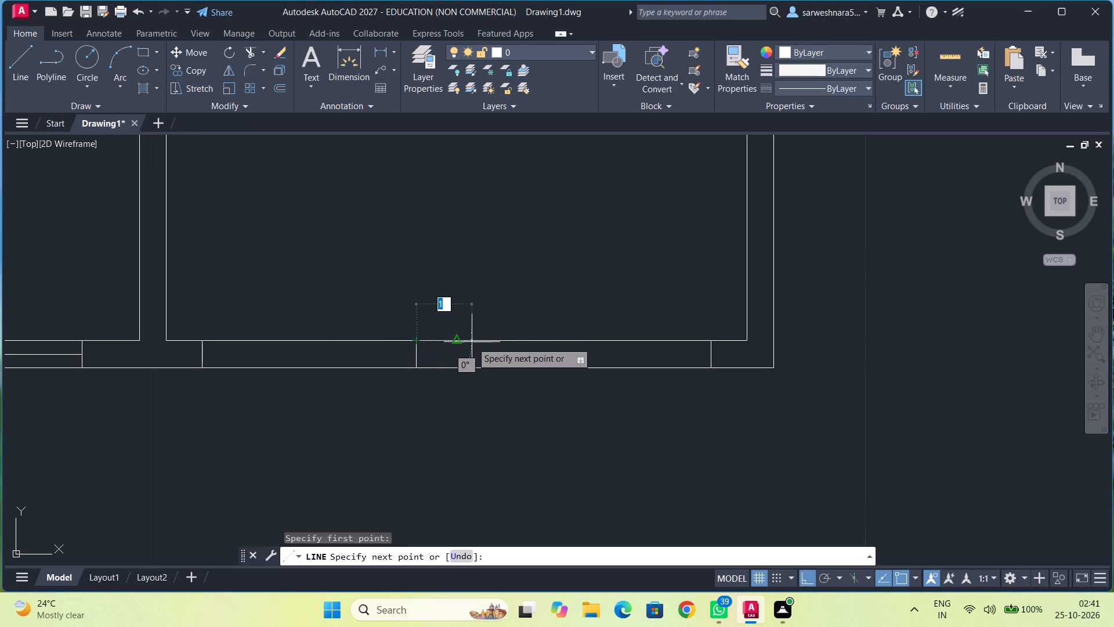
type("0.")
key("5")
key("Return")
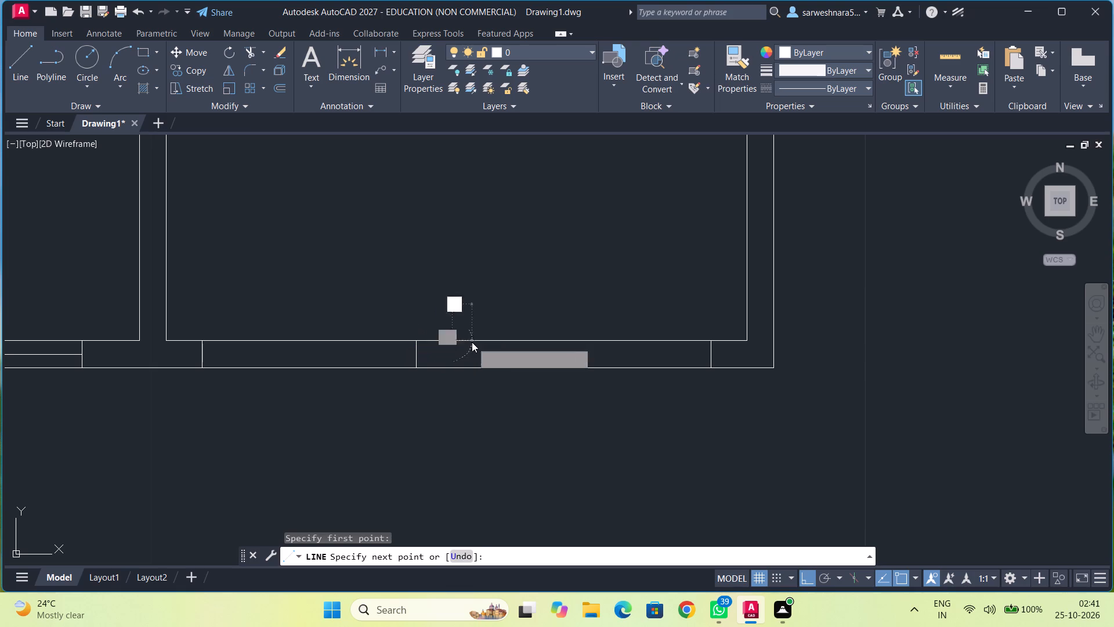
type("0.375")
key("Return")
key("Escape")
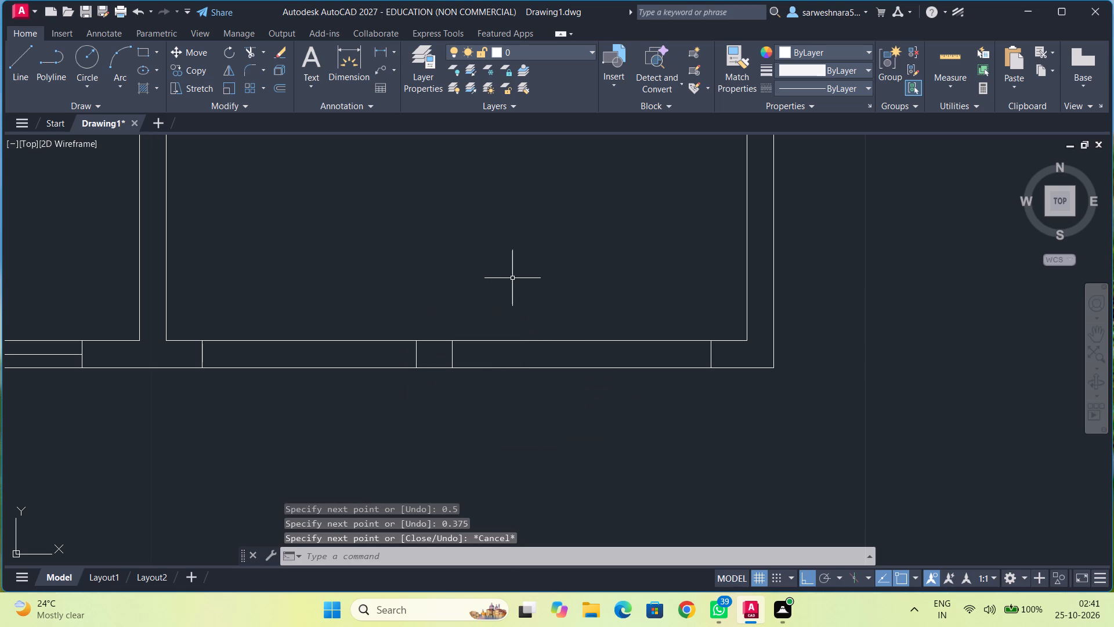
Draw centre lines for the two windows in the large room's lower wall, joining the midpoints of each window's cross lines.
left_click(17, 60)
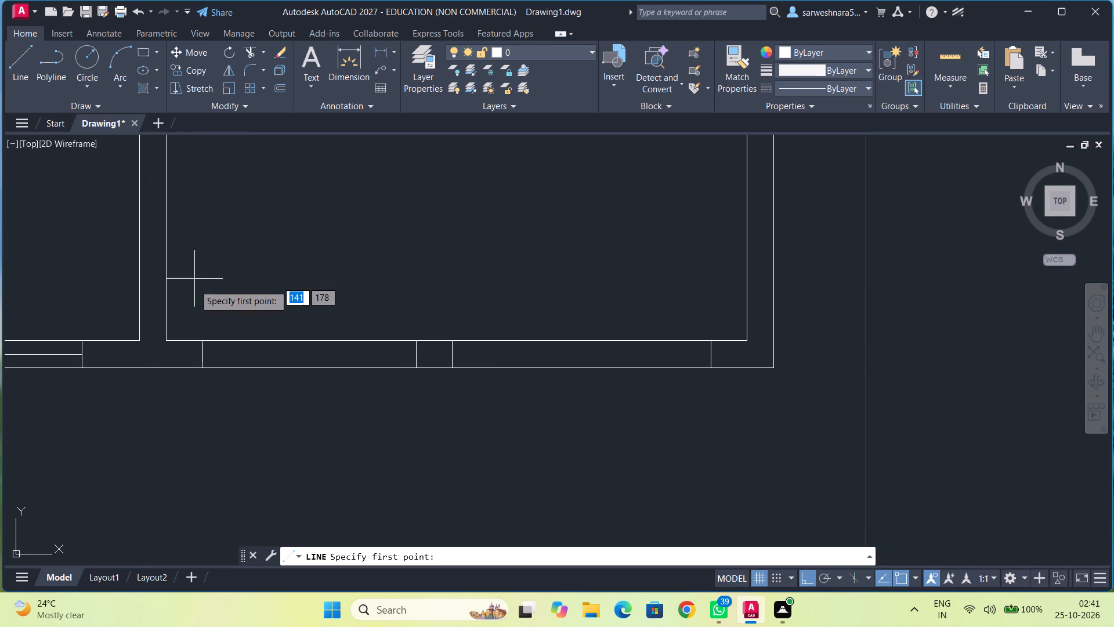
left_click(201, 354)
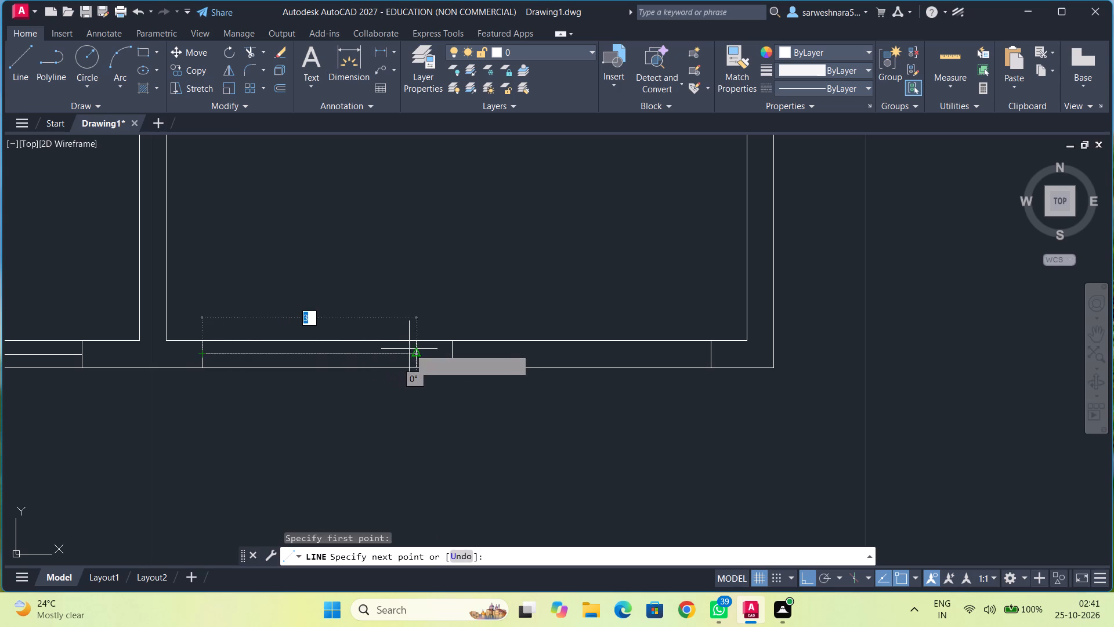
left_click(414, 353)
left_click(21, 67)
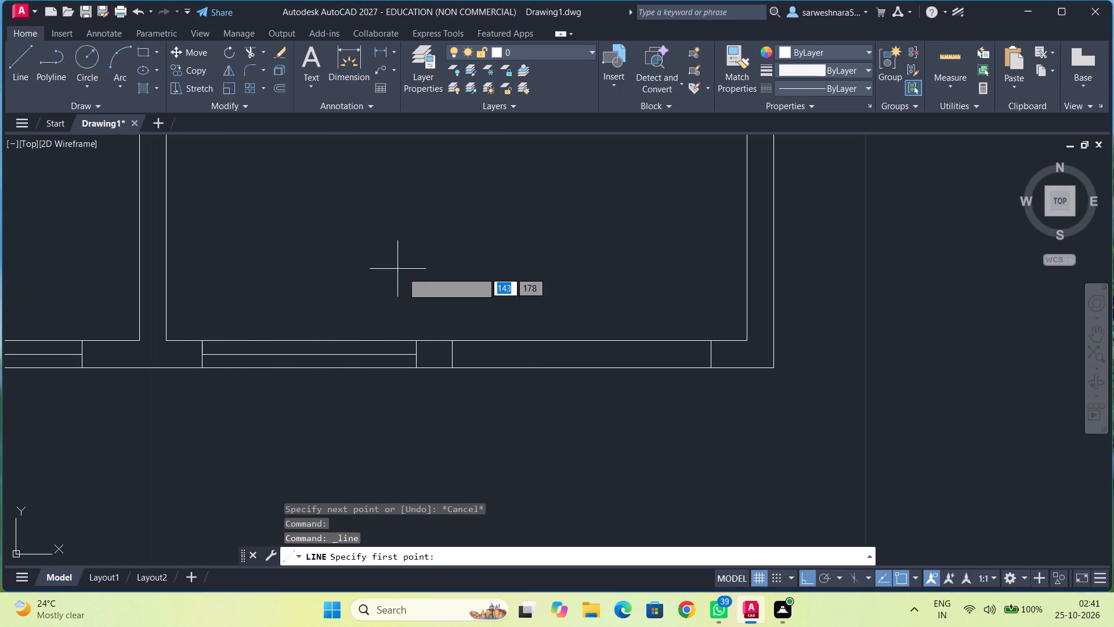
left_click(451, 355)
left_click(711, 353)
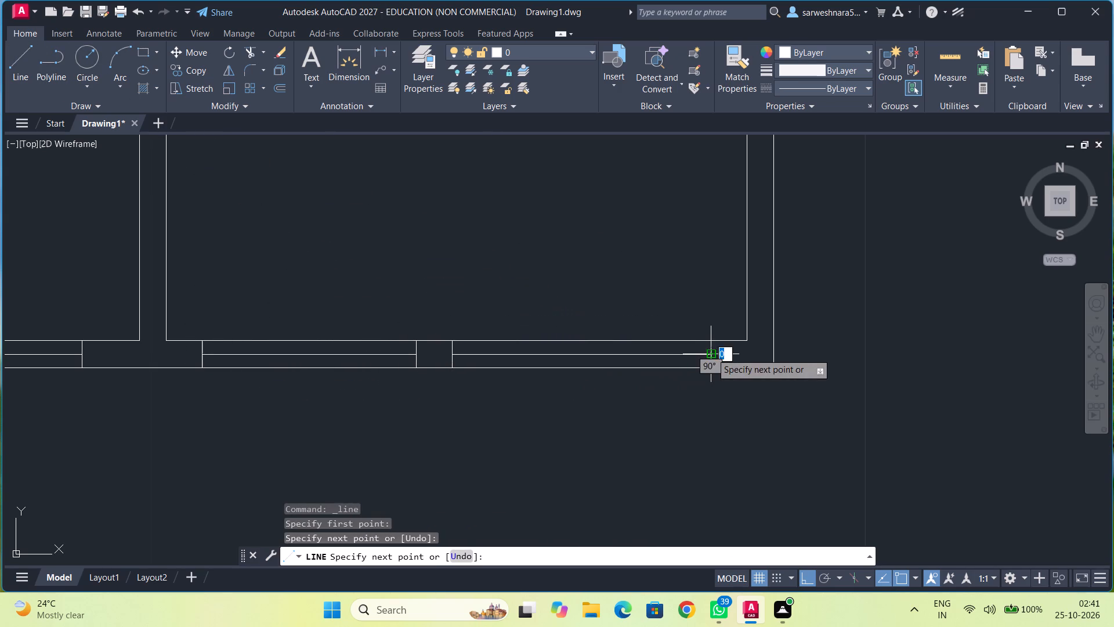
key("Escape")
Close the large right room's upper-left outer wall corner with a line joining the ends of the two outer wall lines.
scroll(606, 243, "down", 1)
middle_click_drag(606, 243, 707, 354)
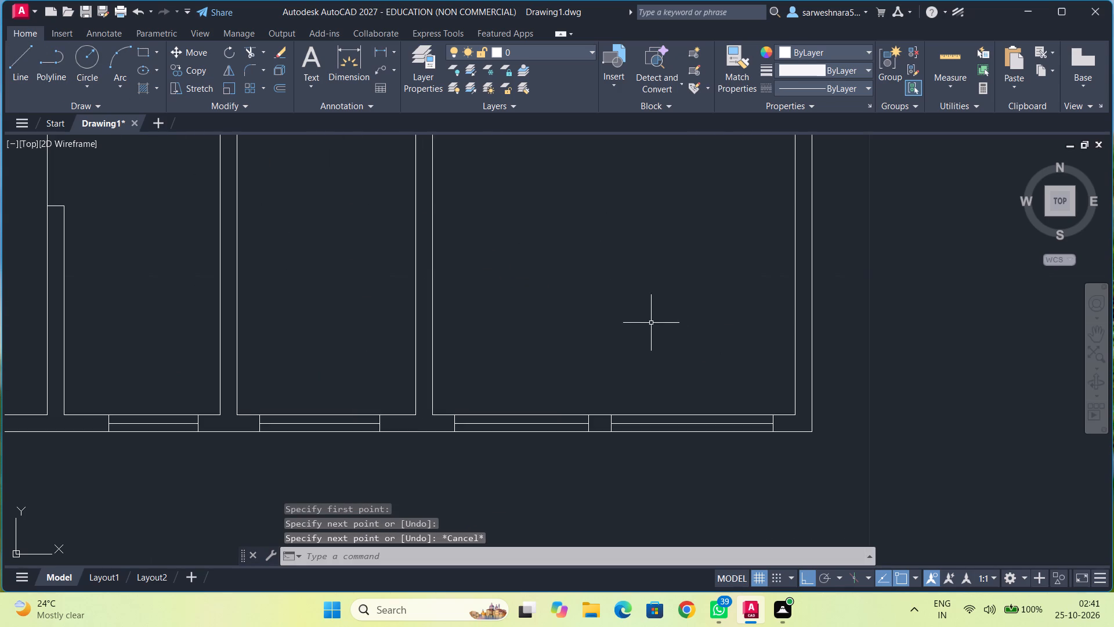
scroll(631, 316, "down", 1)
middle_click_drag(612, 306, 626, 403)
middle_click_drag(595, 297, 590, 369)
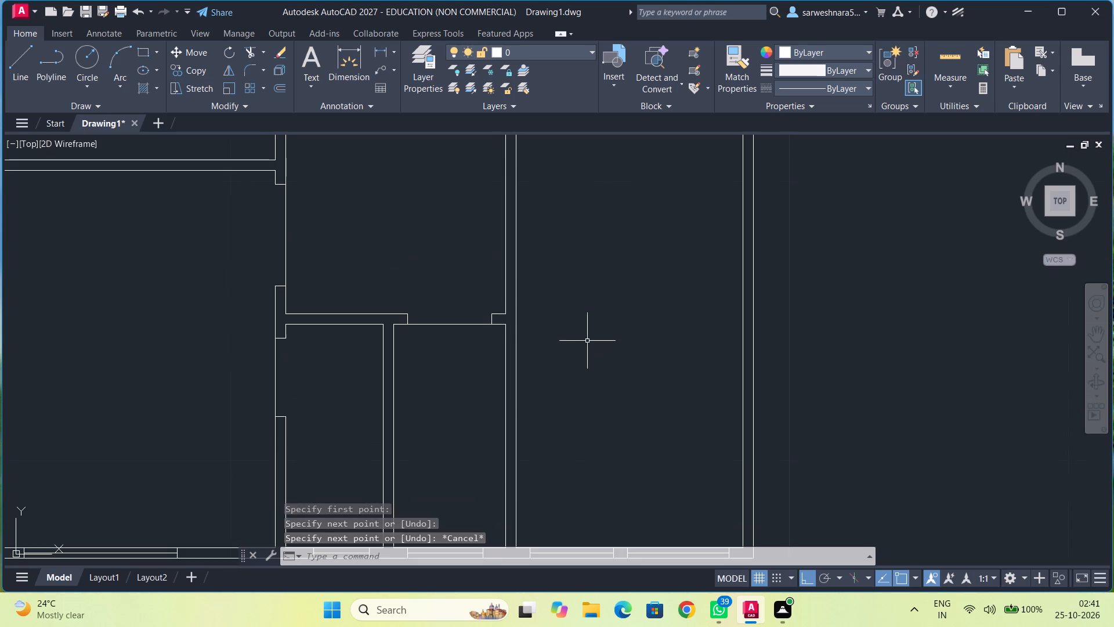
middle_click_drag(654, 339, 728, 327)
middle_click_drag(632, 343, 724, 337)
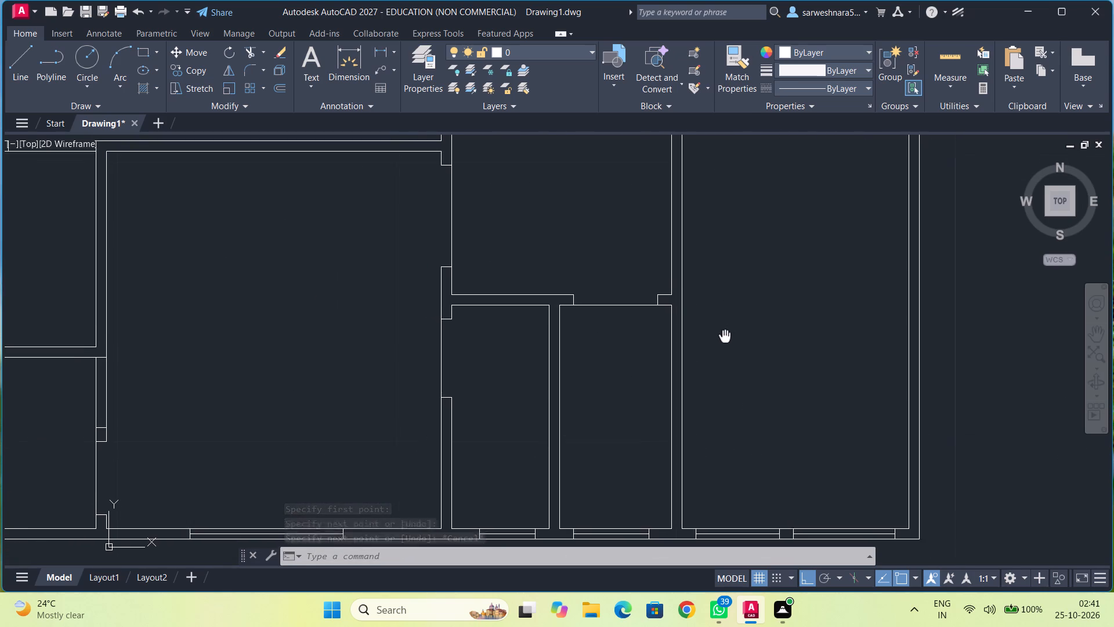
middle_click_drag(724, 337, 717, 347)
middle_click_drag(740, 323, 704, 379)
middle_click_drag(742, 297, 697, 410)
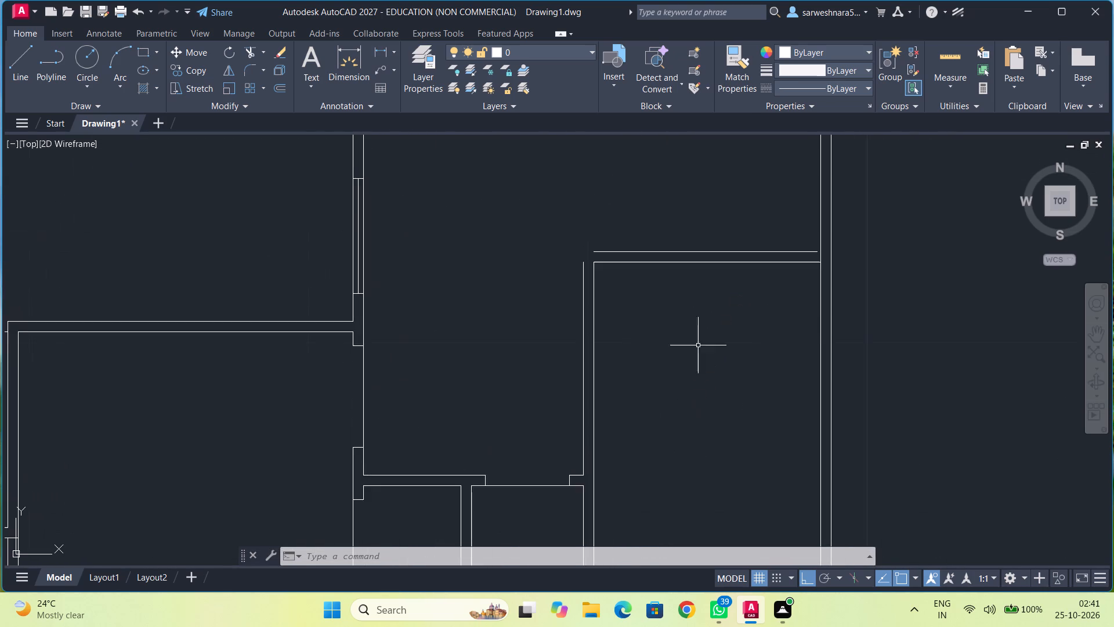
middle_click_drag(692, 331, 656, 395)
left_click(22, 63)
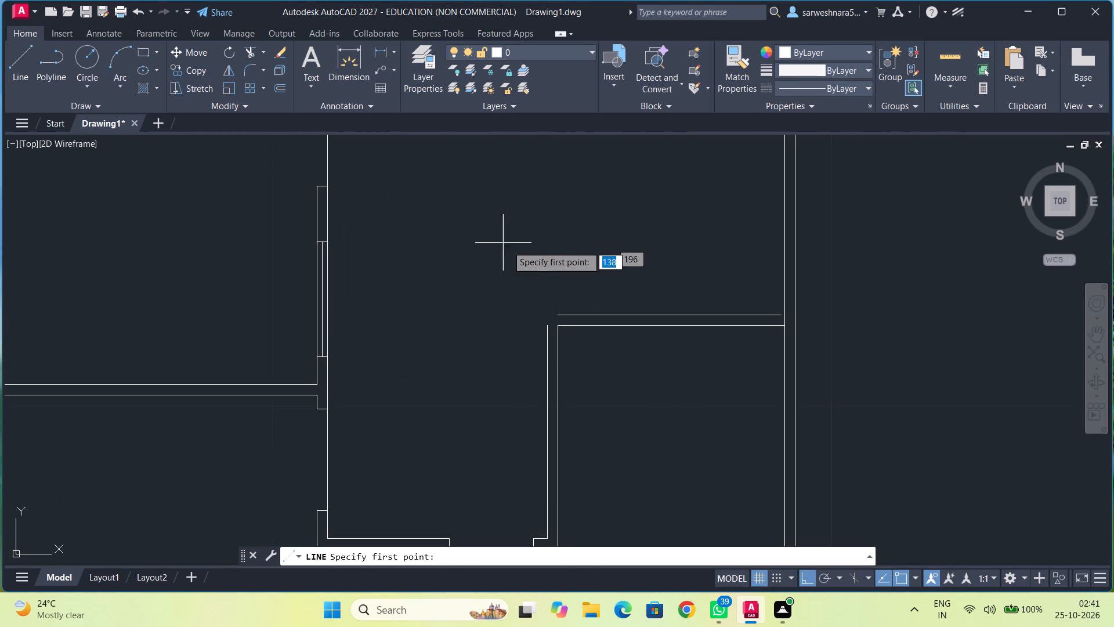
scroll(531, 258, "up", 1)
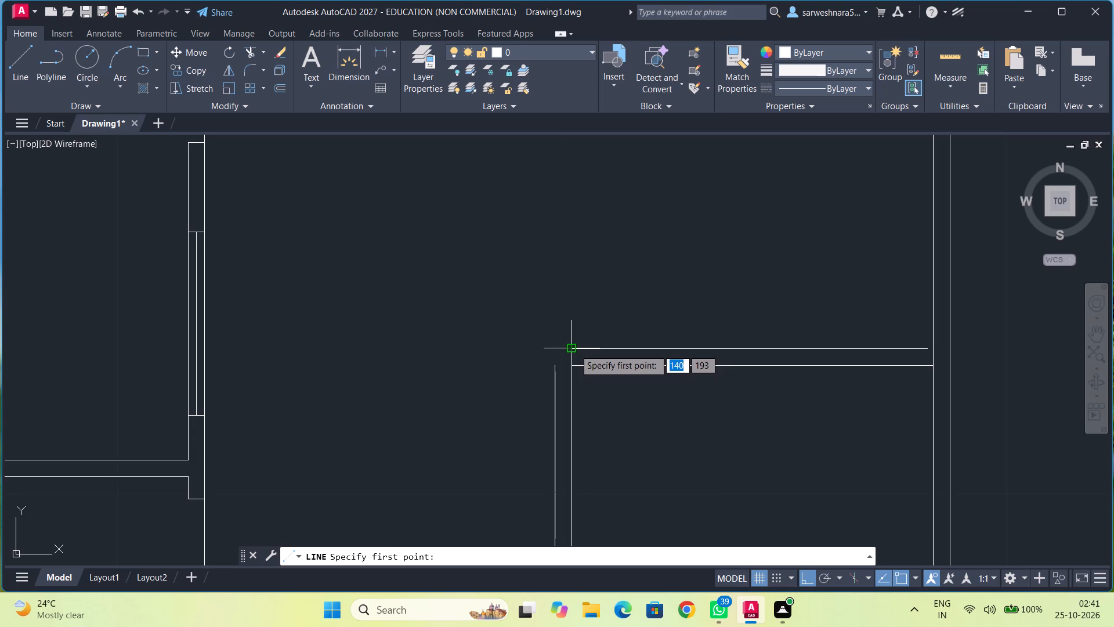
left_click(574, 349)
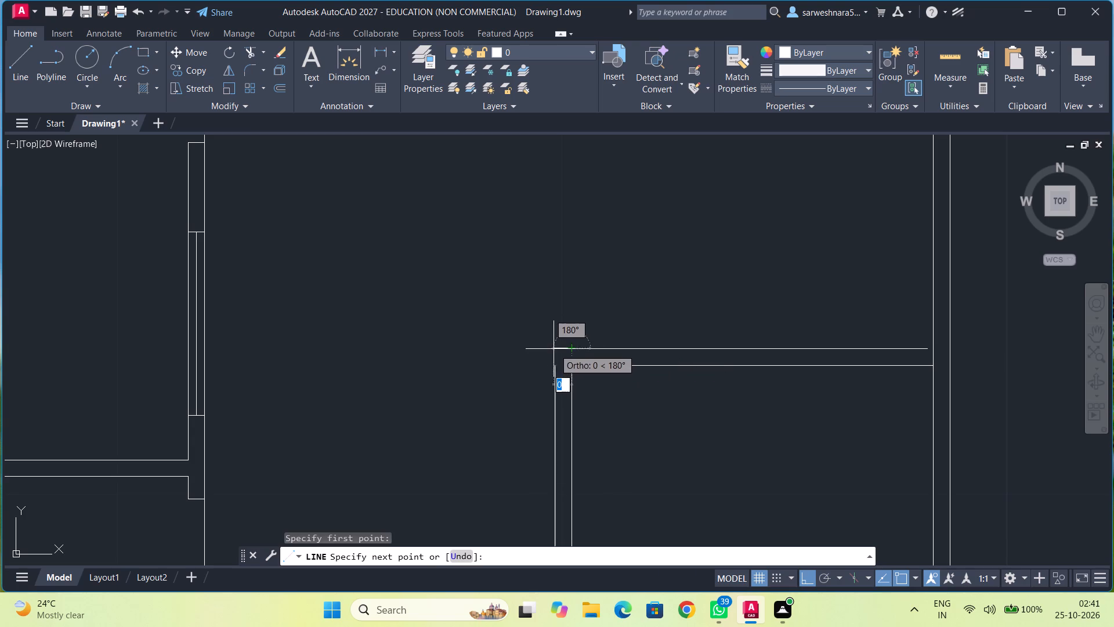
left_click(558, 348)
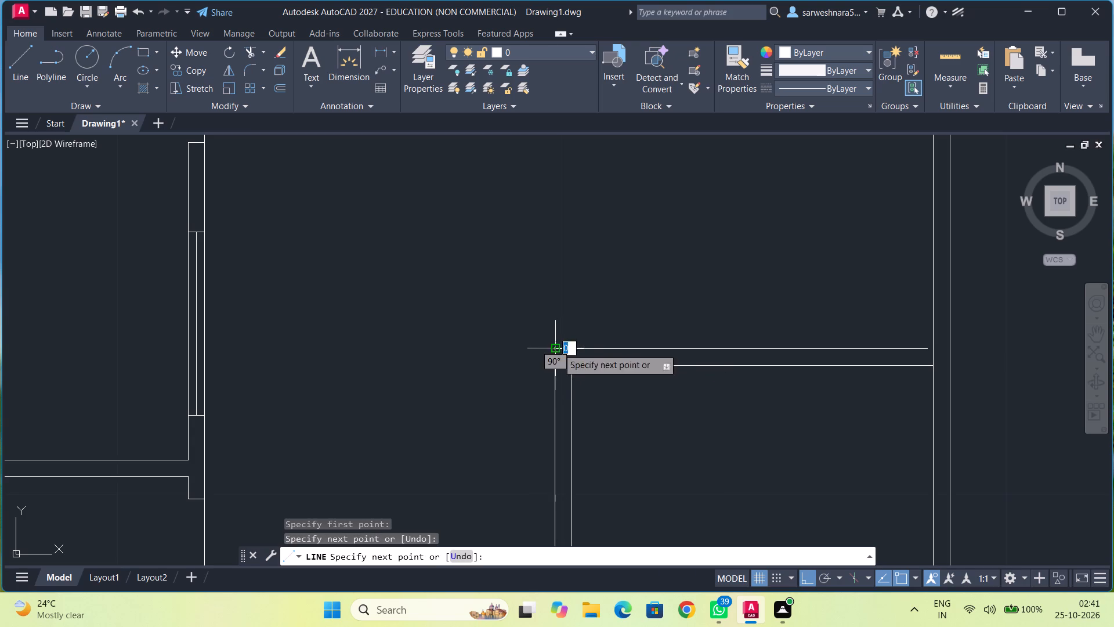
left_click(556, 368)
key("Escape")
From the large room's upper-left inner corner, draw a line 0.5 right and 0.375 up across the upper wall.
middle_click_drag(704, 274, 581, 221)
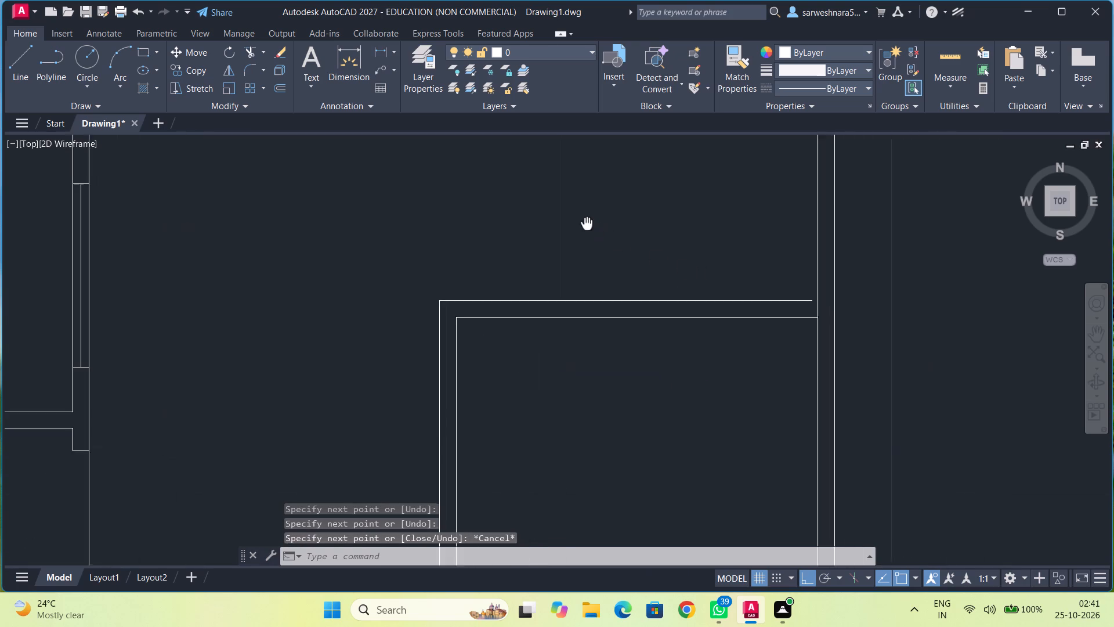
middle_click_drag(581, 221, 577, 218)
left_click(20, 54)
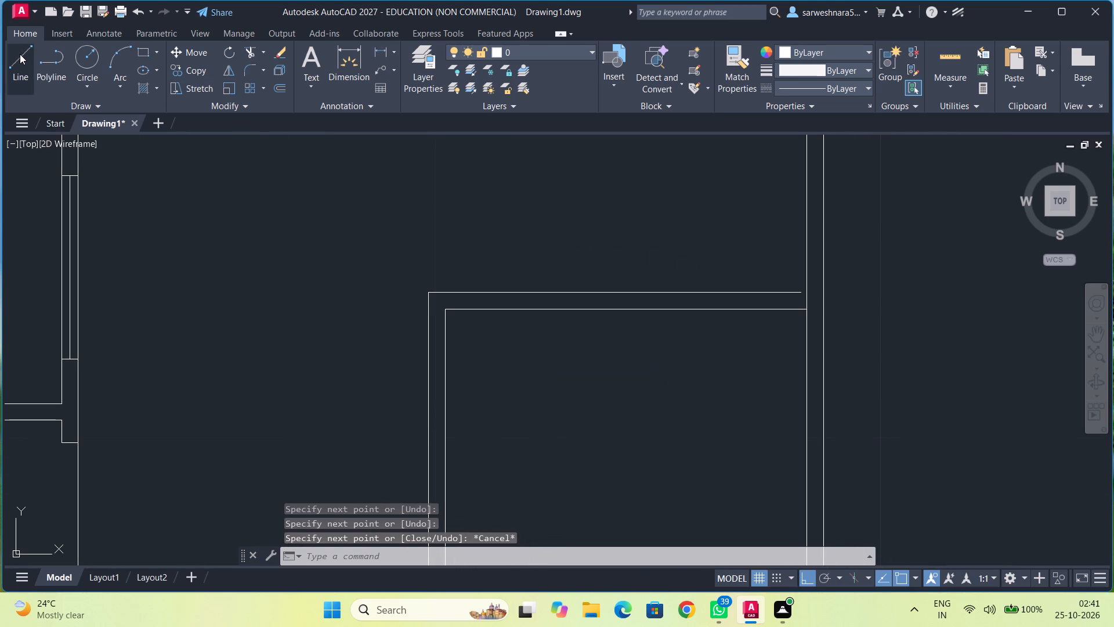
left_click(446, 309)
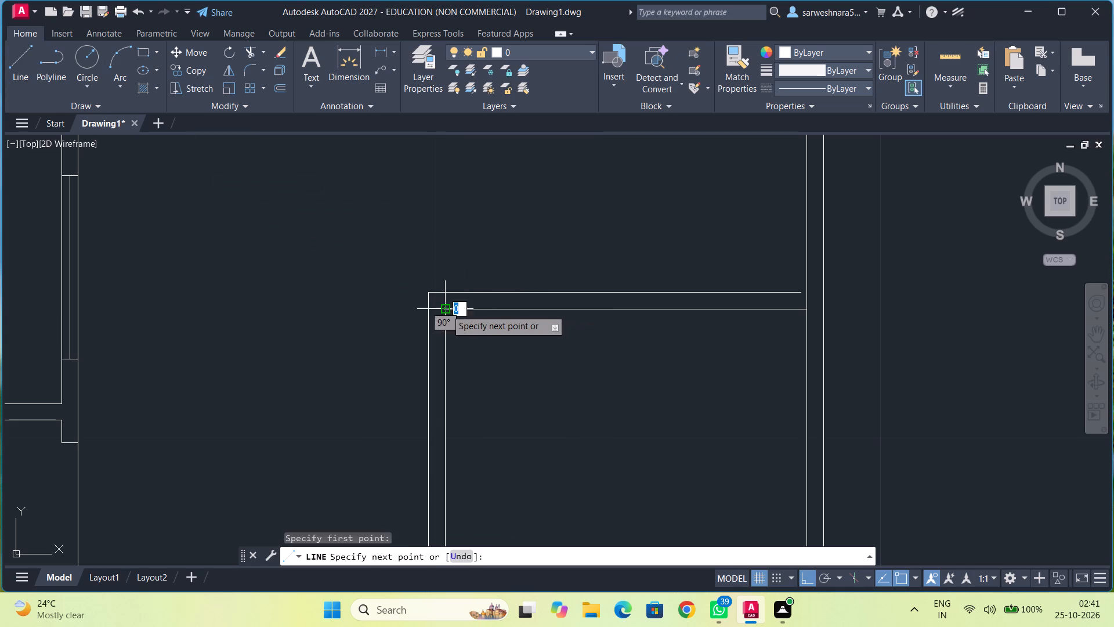
type("0.5")
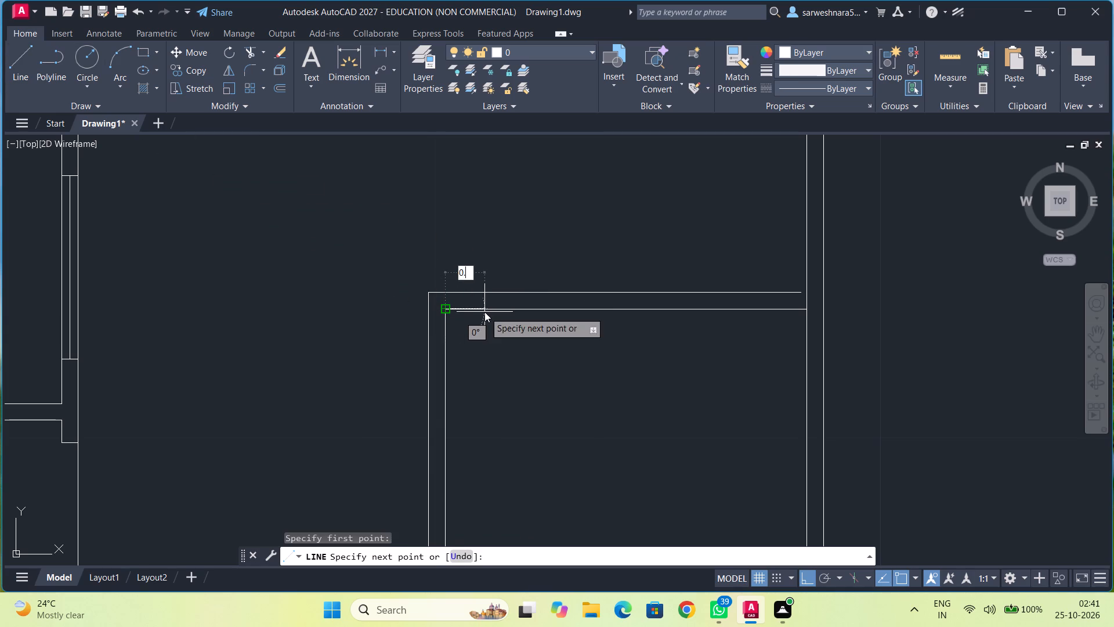
key("Return")
type("0.375")
key("Return")
key("Escape")
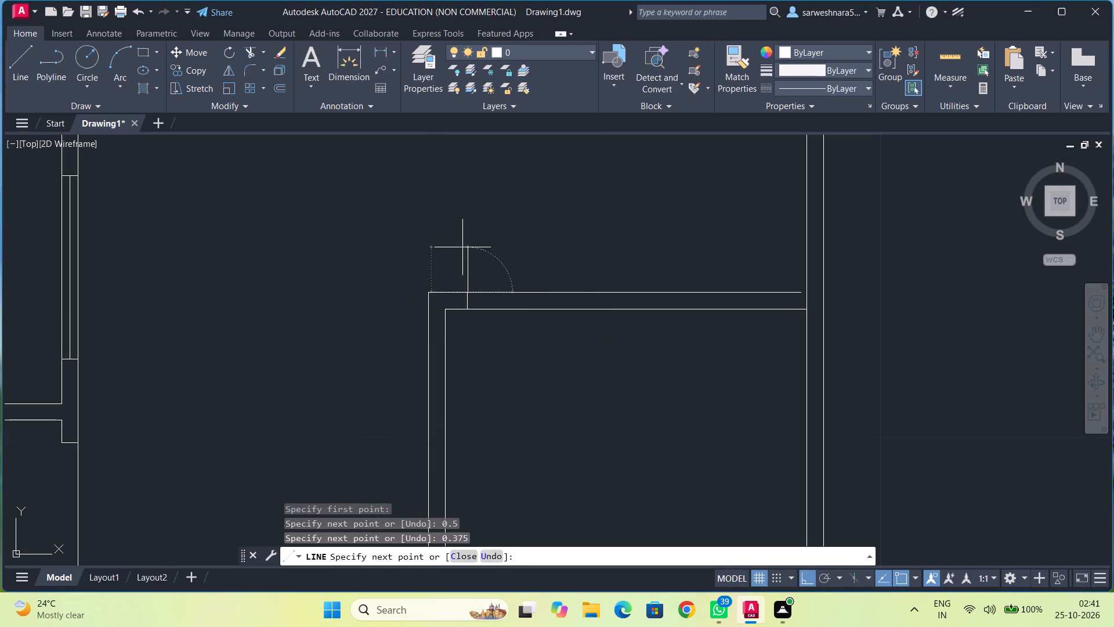
Extend the upper wall's outer line with a 0.1 long line to the right, towards the right wall.
left_click(13, 64)
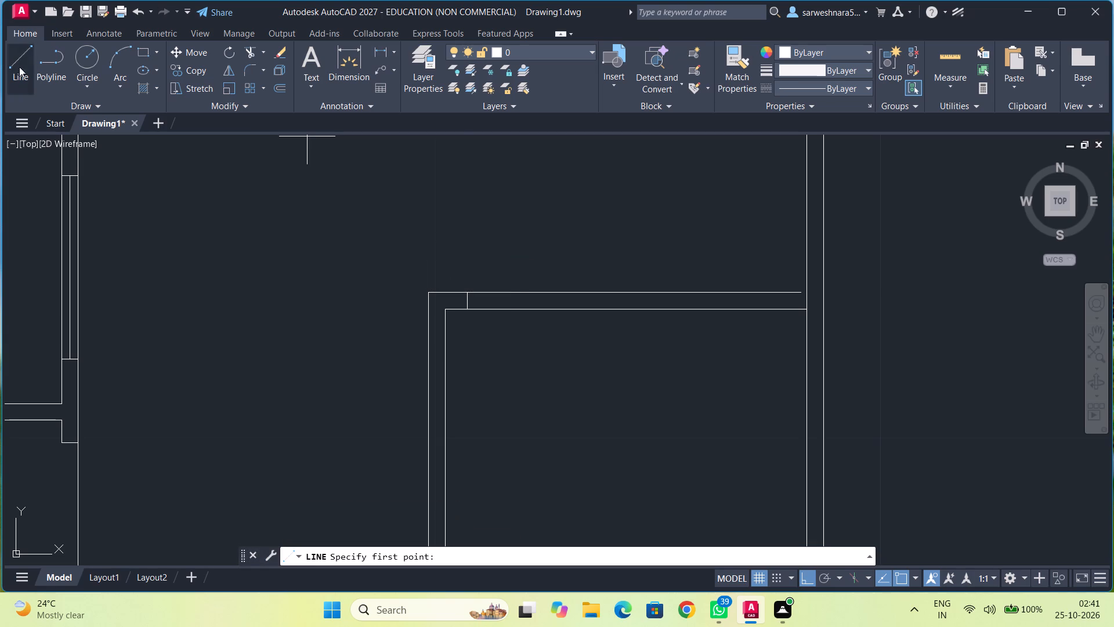
left_click(802, 293)
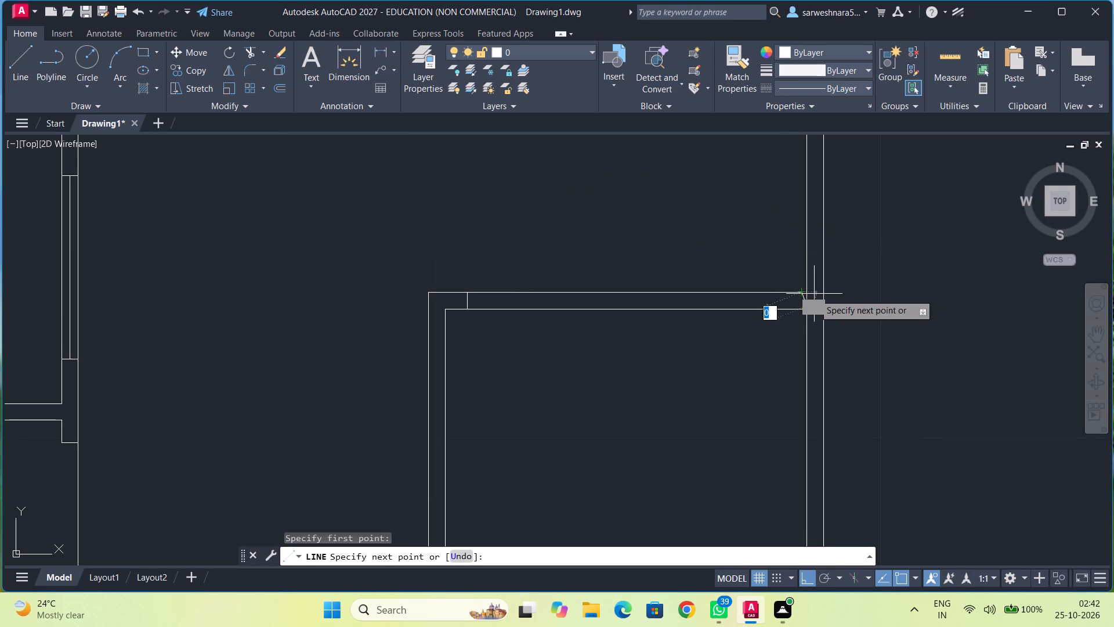
left_click(814, 294)
key("ctrl+z")
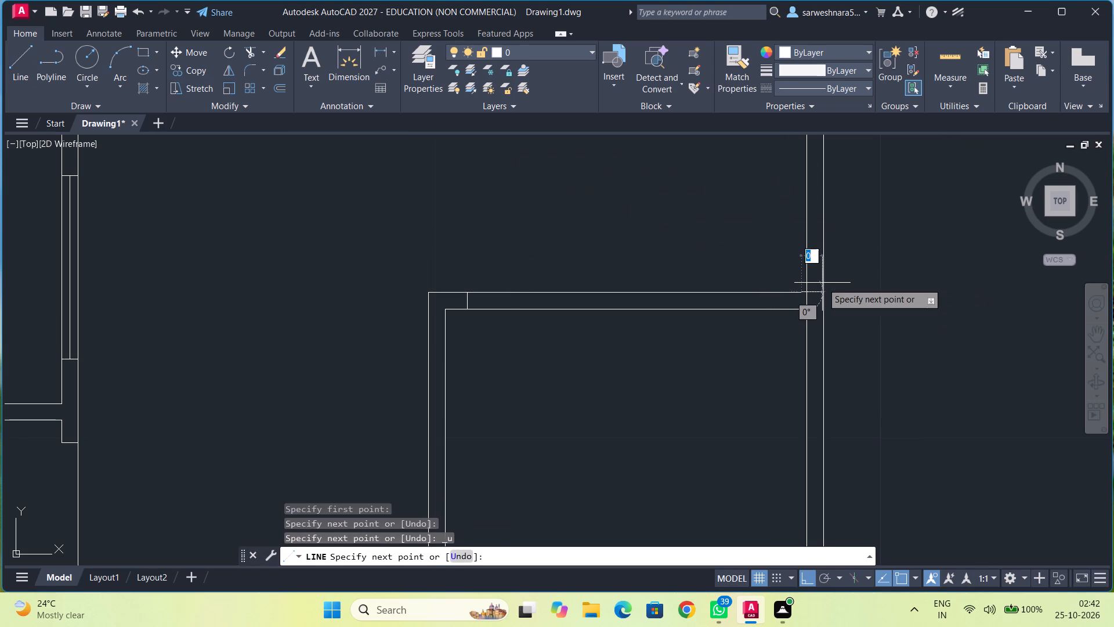
key("0")
type(".1")
key("Return")
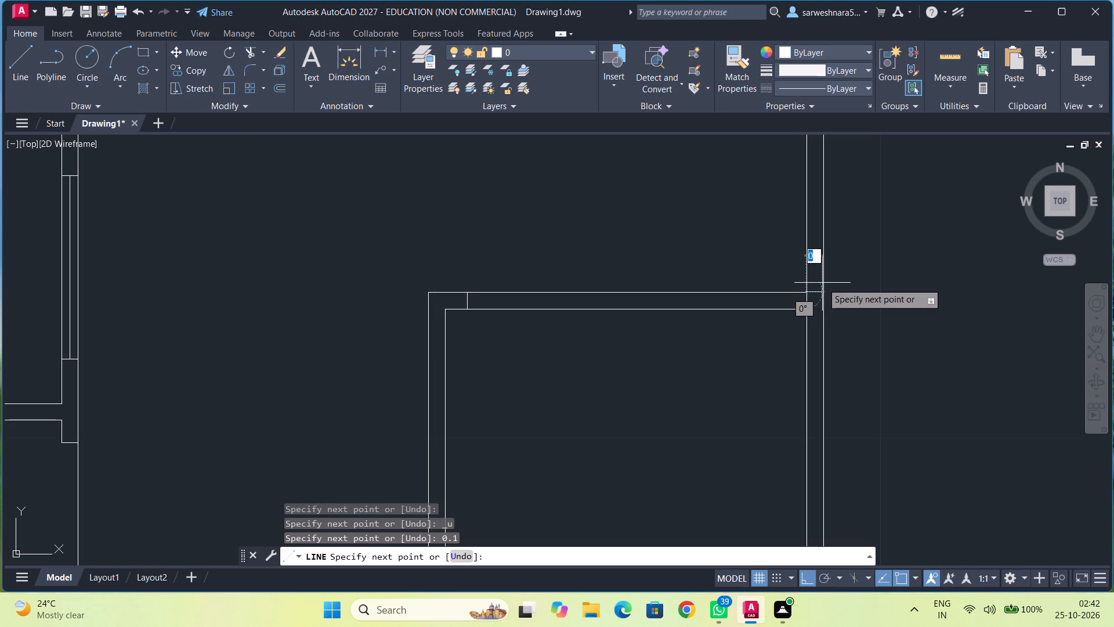
key("Escape")
Draw a 0.2 line continuing the upper wall's outer line across the right wall's inner line, and trim the part beyond it.
scroll(816, 291, "up", 4)
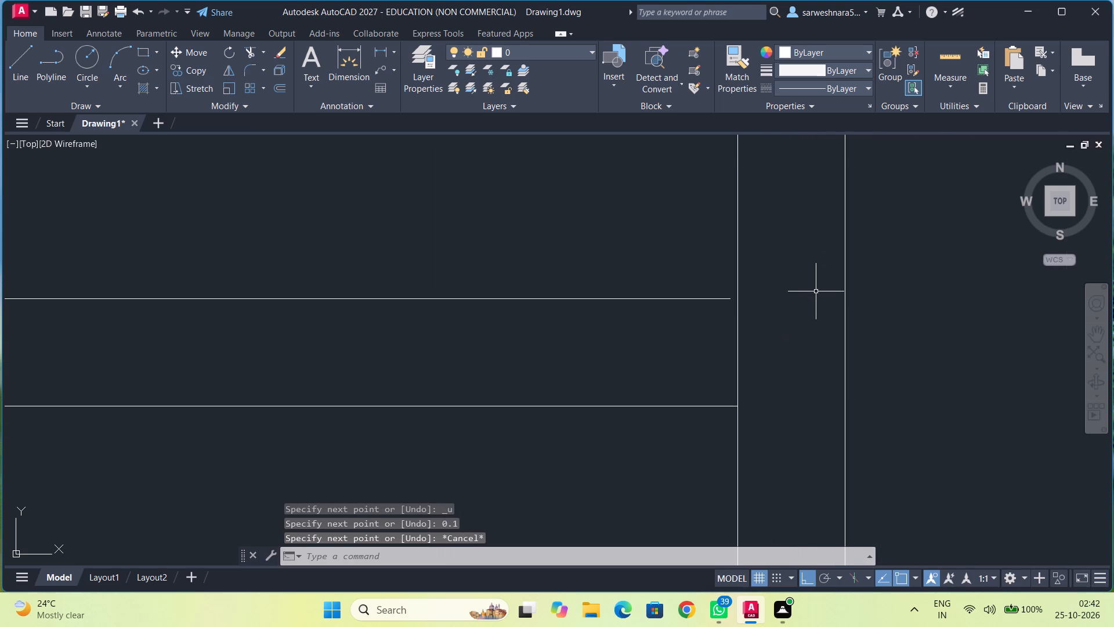
key("ctrl+z")
scroll(735, 267, "up", 2)
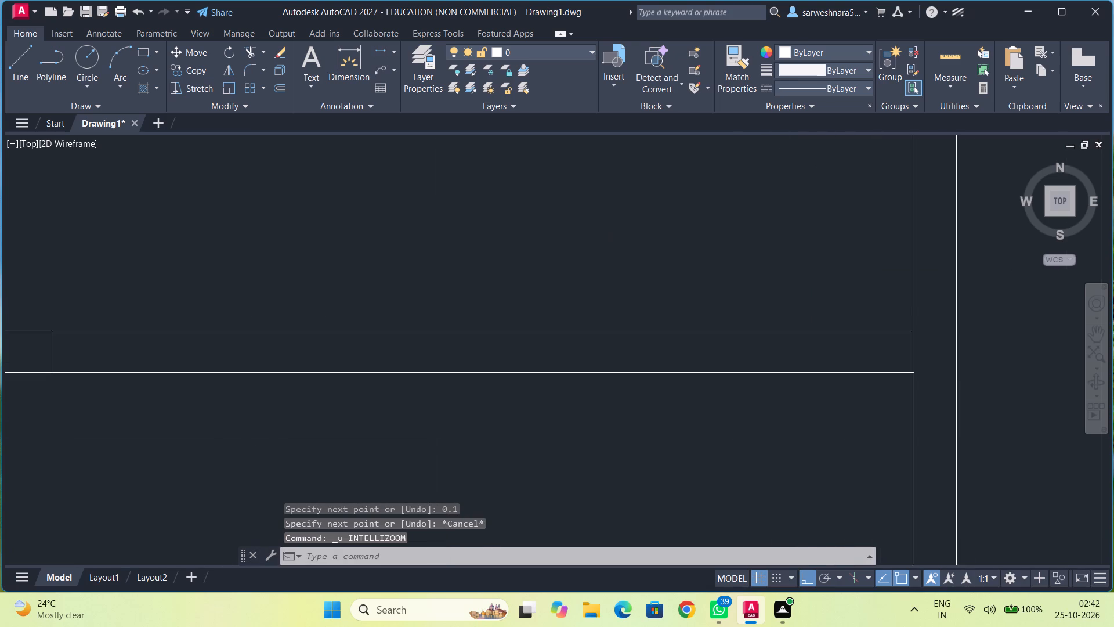
scroll(735, 267, "up", 1)
middle_click_drag(735, 267, 503, 251)
middle_click_drag(714, 299, 535, 266)
scroll(630, 291, "up", 1)
key("ctrl+z")
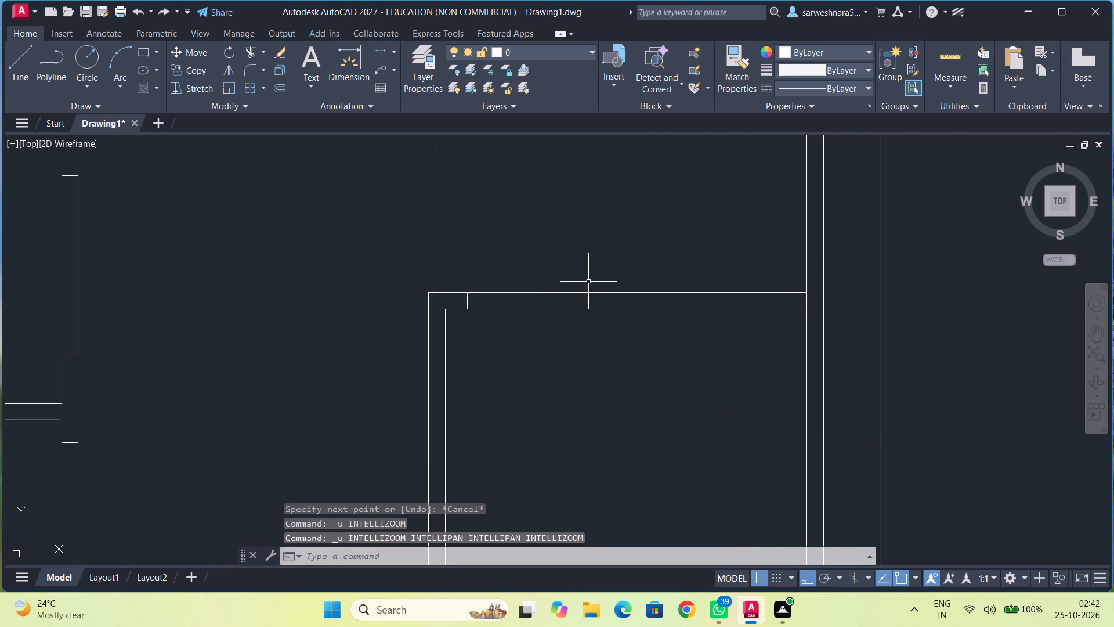
scroll(673, 275, "up", 2)
middle_click_drag(673, 275, 400, 274)
middle_click_drag(659, 283, 197, 235)
scroll(641, 282, "up", 1)
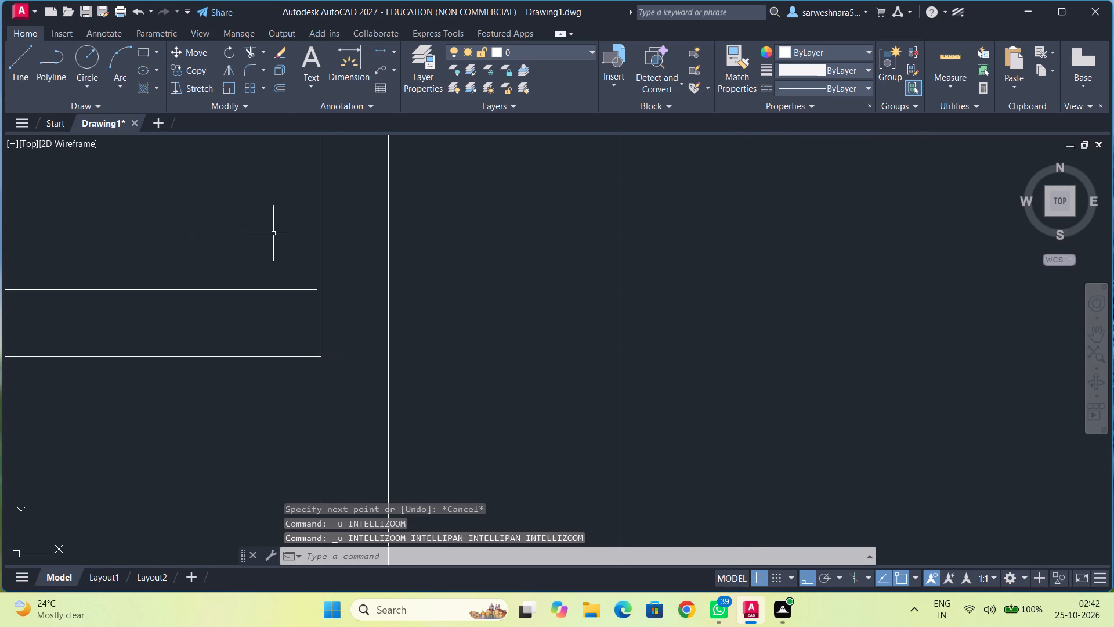
left_click(19, 73)
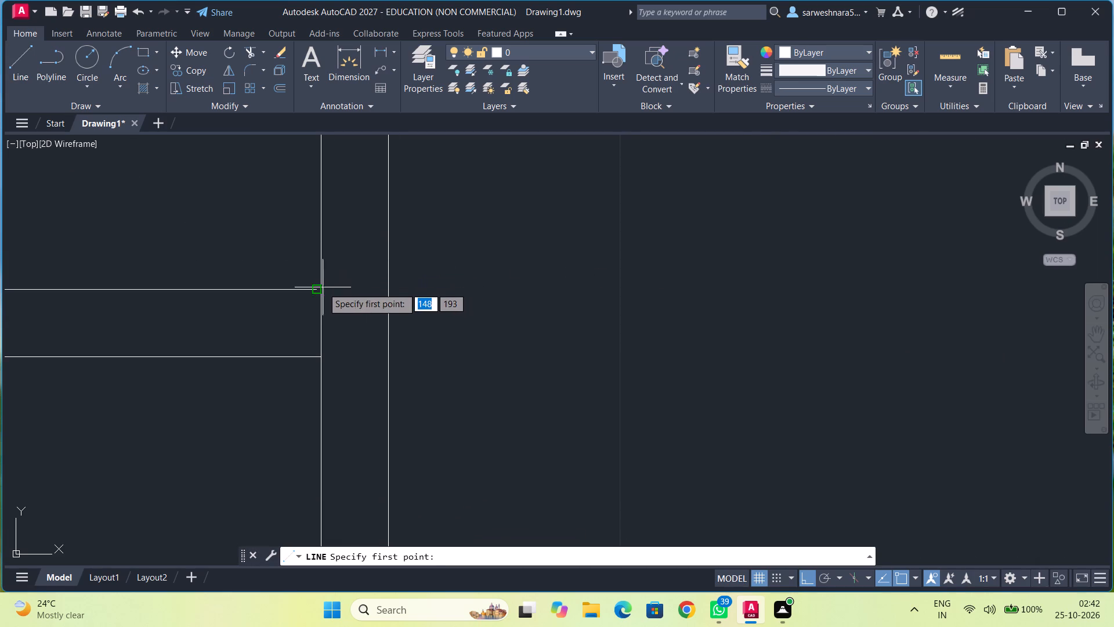
left_click(313, 289)
type("0.2")
key("Return")
key("Escape")
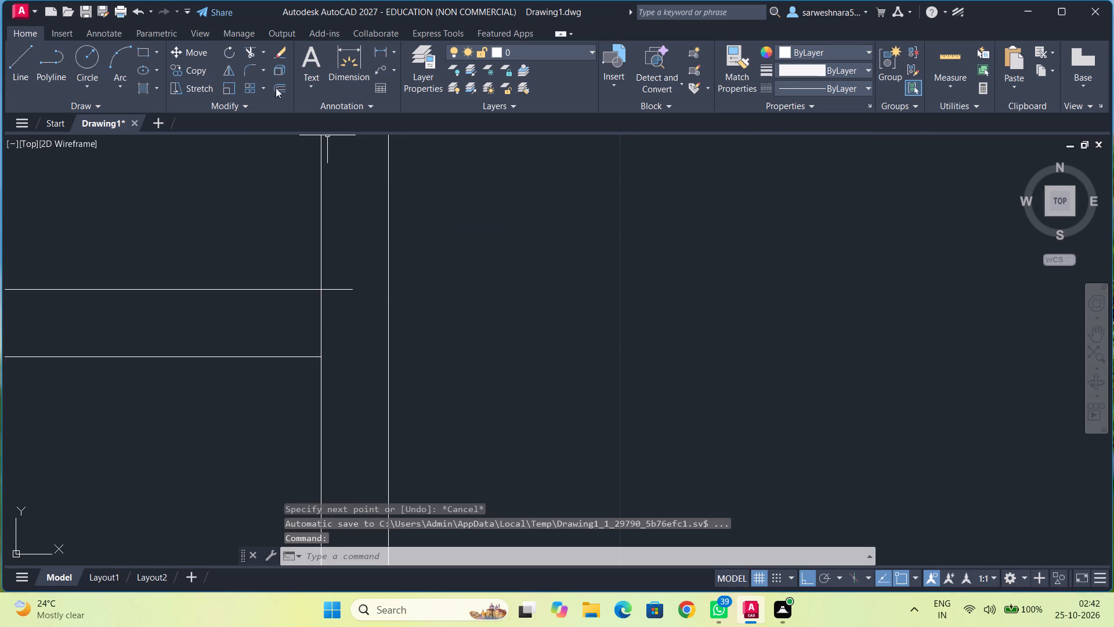
left_click(250, 52)
left_click(343, 288)
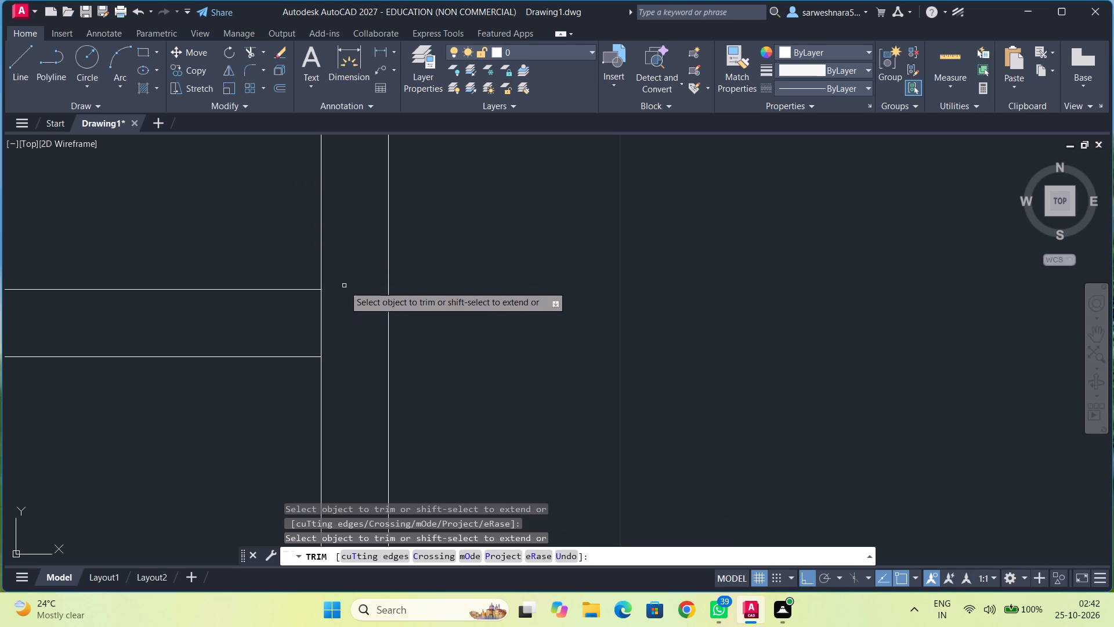
scroll(345, 282, "down", 3)
middle_click_drag(353, 282, 562, 313)
key("Escape")
From the outer line's junction with the right wall, draw a line 5 left and 0.375 down across the upper wall.
left_click(21, 74)
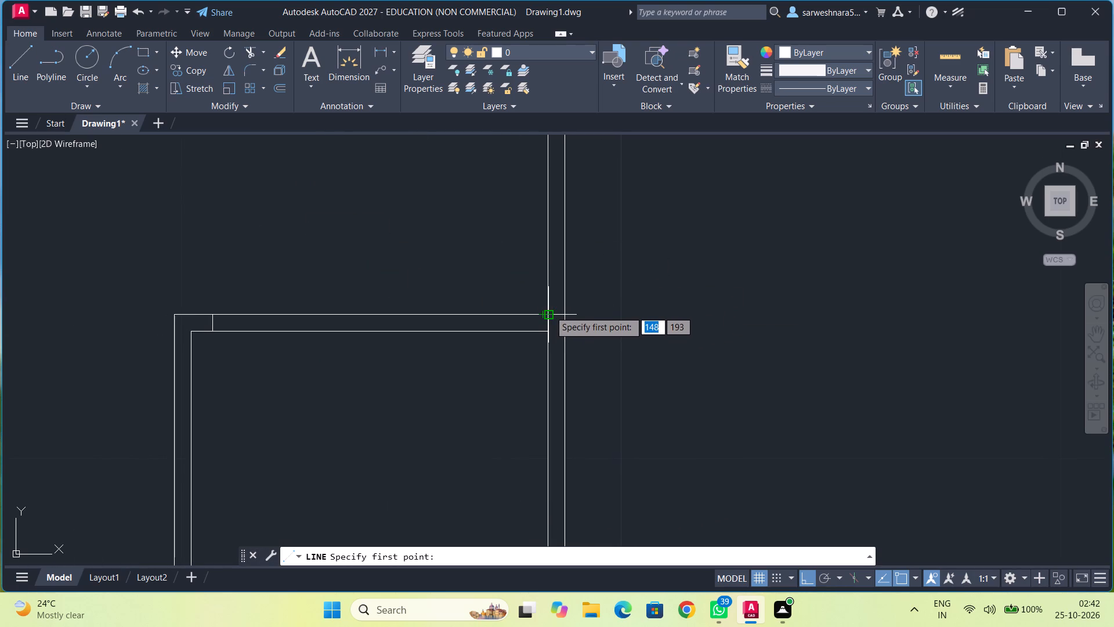
scroll(549, 311, "up", 3)
left_click(533, 324)
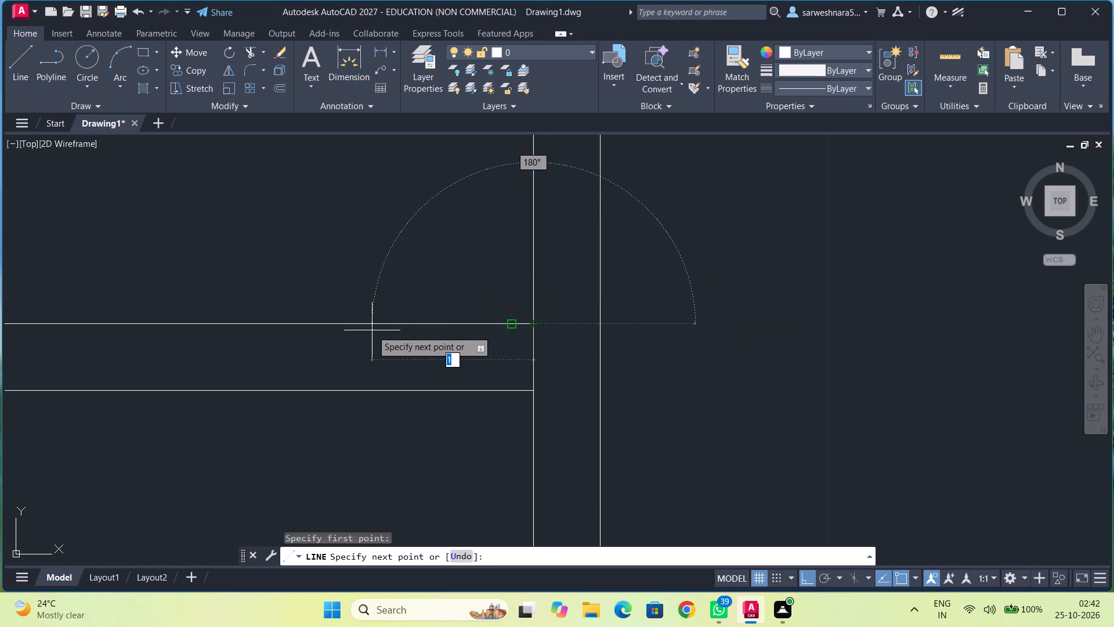
scroll(372, 330, "down", 2)
middle_click_drag(374, 326, 582, 321)
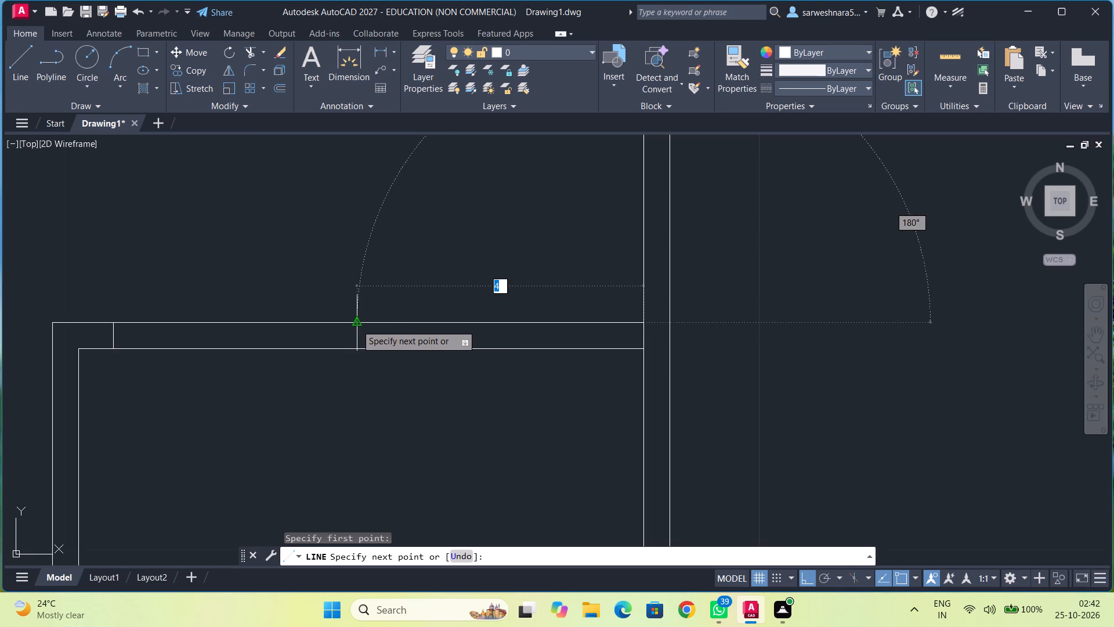
key("5")
key("Return")
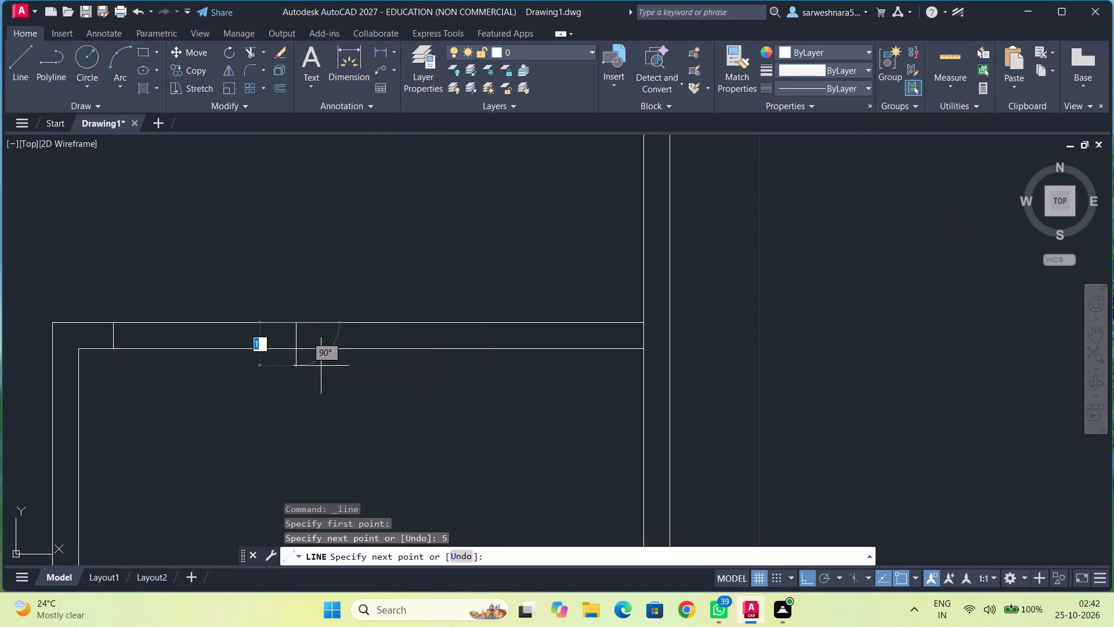
type("0.375")
key("Return")
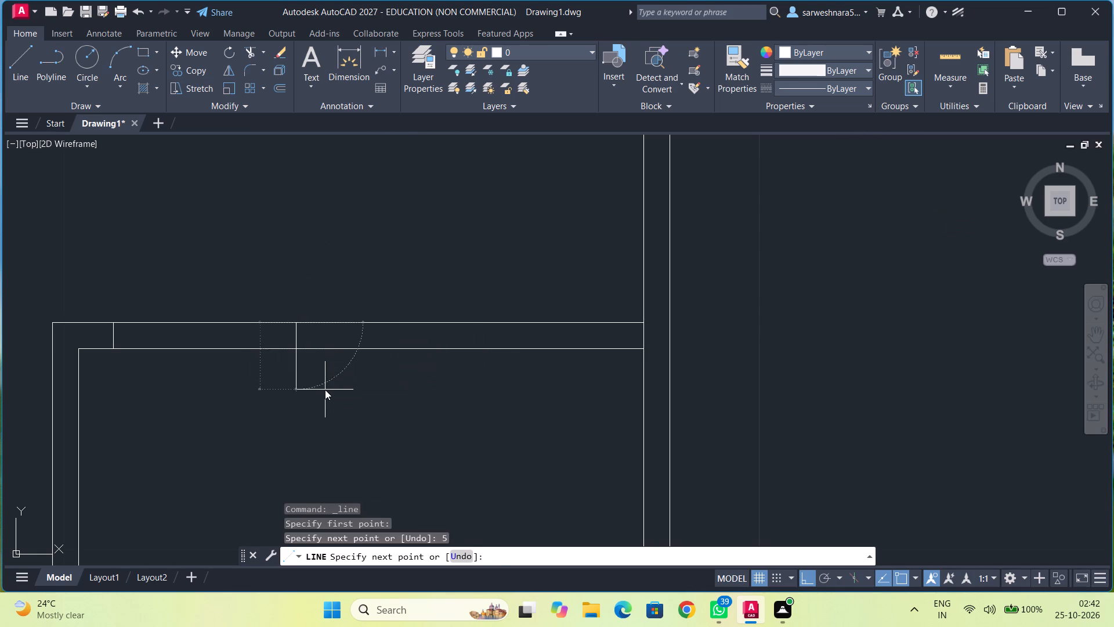
key("Escape")
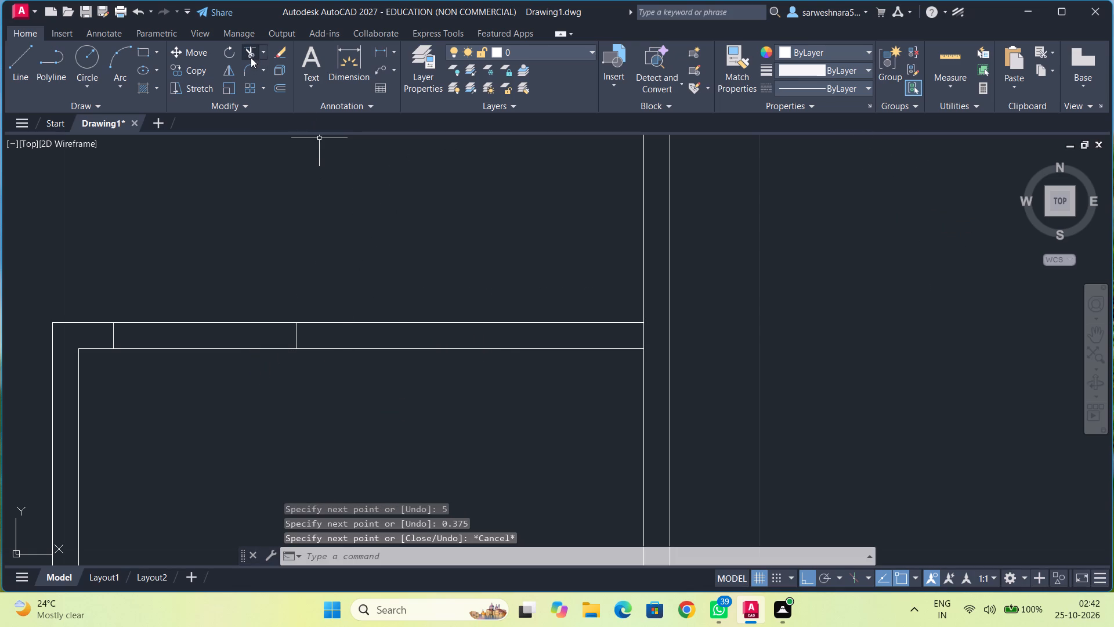
Trim the upper wall's inner line between its two cross lines and the right wall's inner line where the upper wall joins it.
left_click(251, 52)
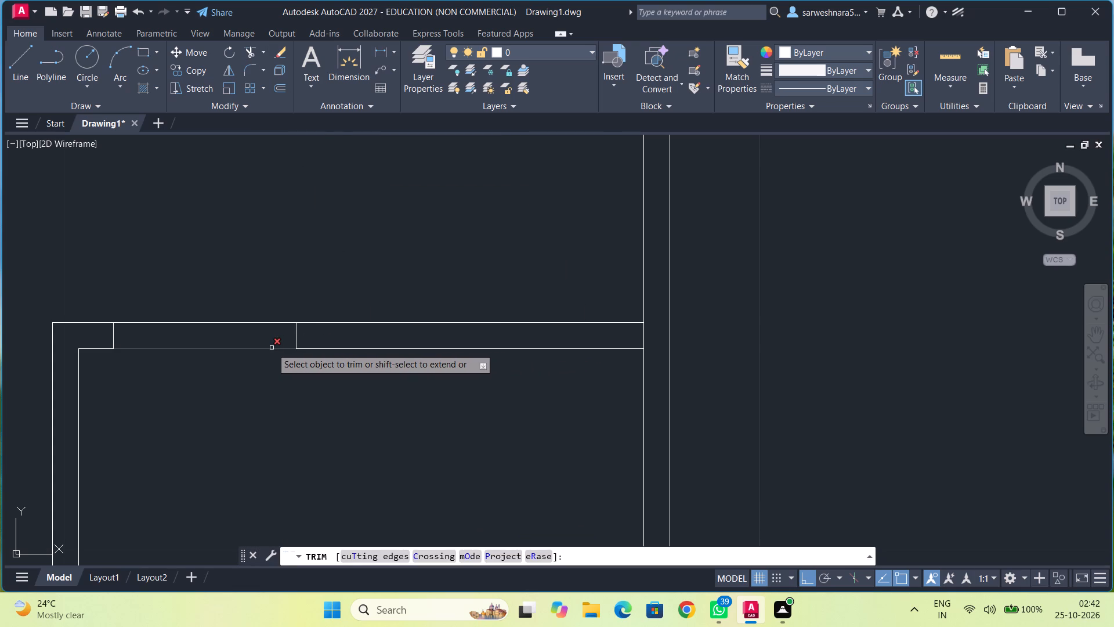
left_click(272, 348)
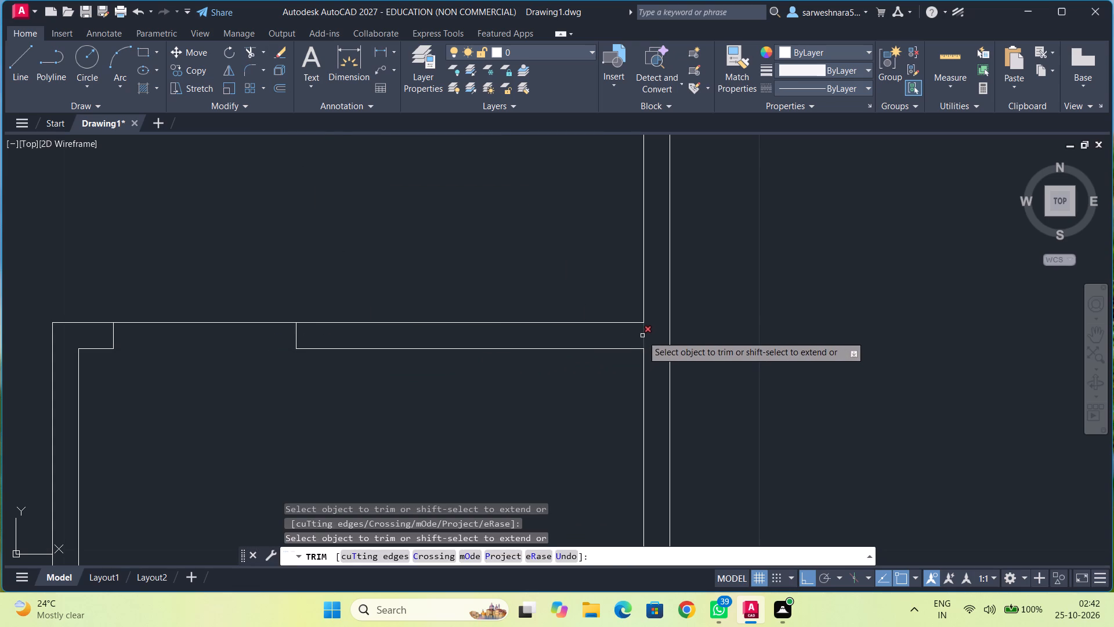
left_click(642, 336)
scroll(642, 331, "down", 2)
scroll(690, 329, "down", 1)
middle_click_drag(690, 329, 757, 336)
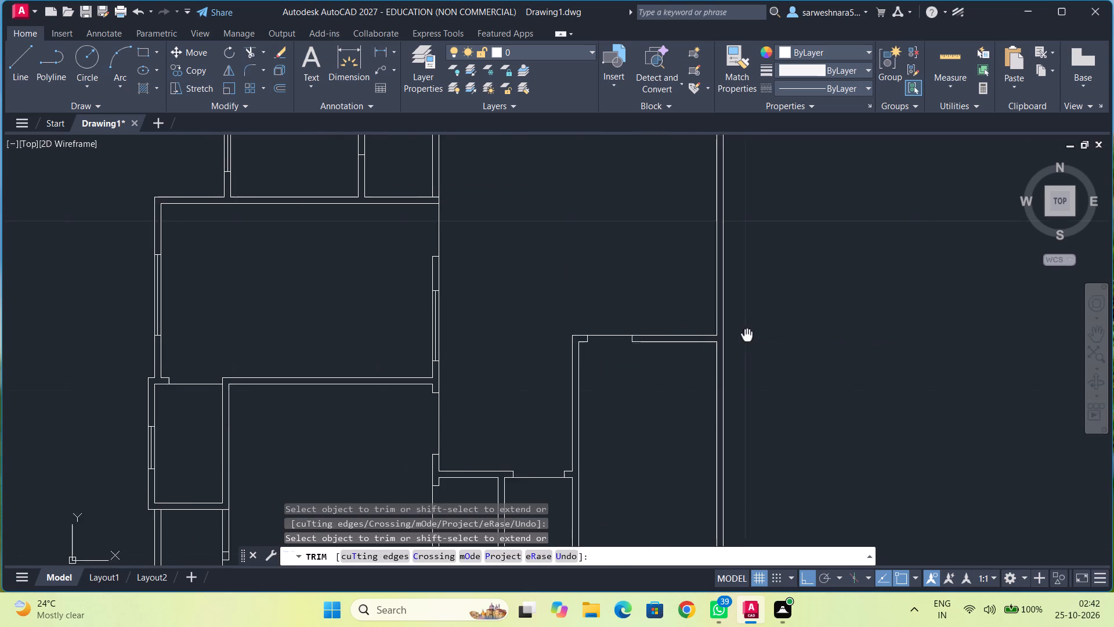
middle_click_drag(757, 336, 766, 336)
scroll(647, 364, "down", 1)
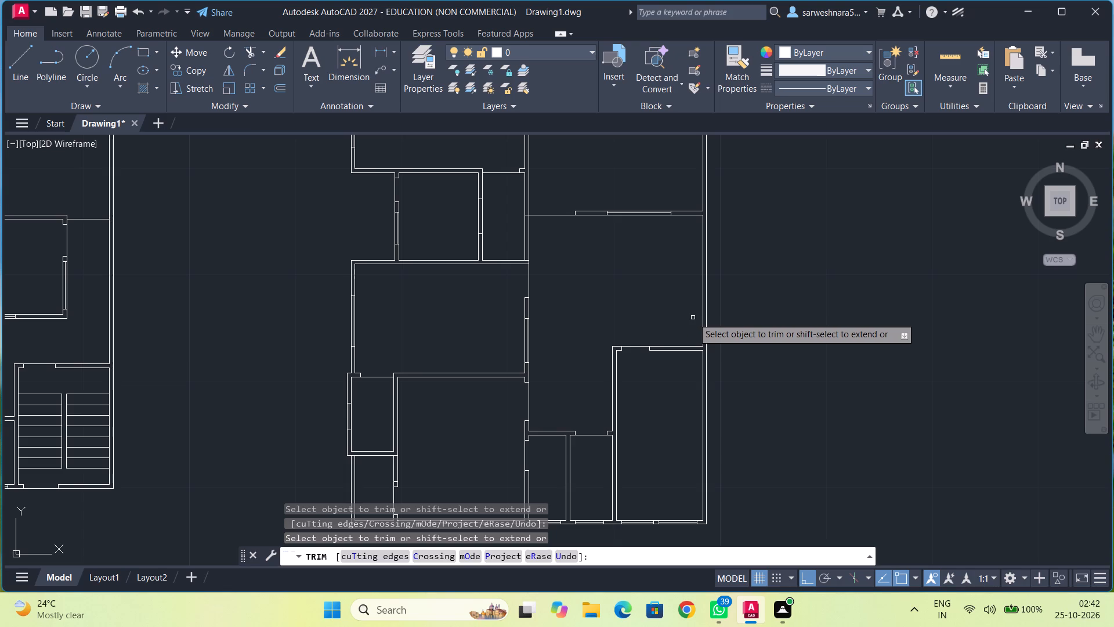
scroll(693, 318, "down", 1)
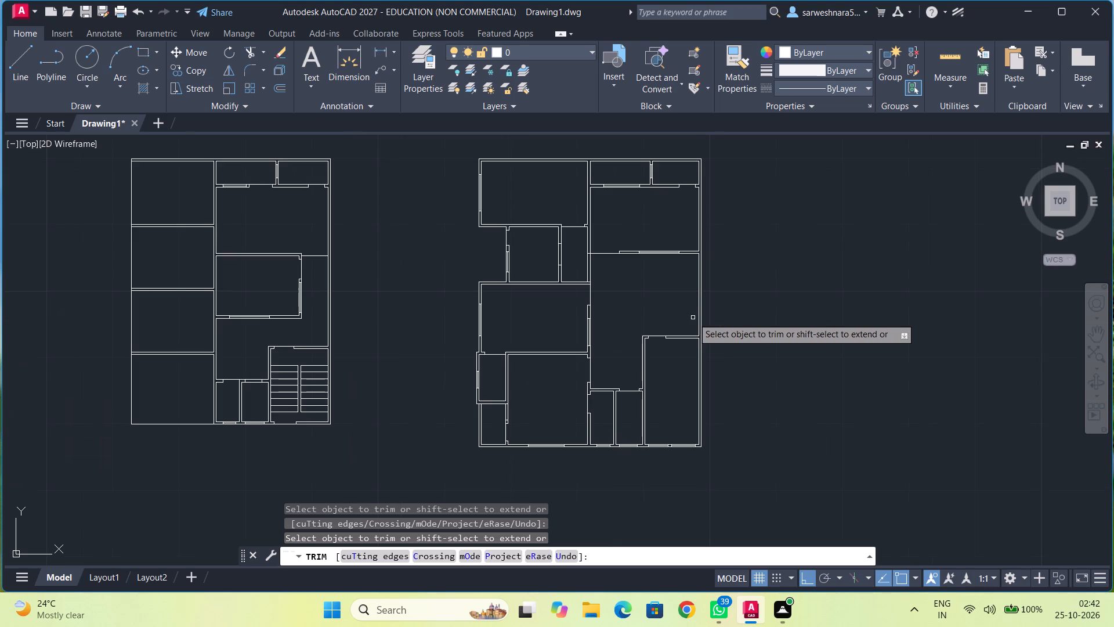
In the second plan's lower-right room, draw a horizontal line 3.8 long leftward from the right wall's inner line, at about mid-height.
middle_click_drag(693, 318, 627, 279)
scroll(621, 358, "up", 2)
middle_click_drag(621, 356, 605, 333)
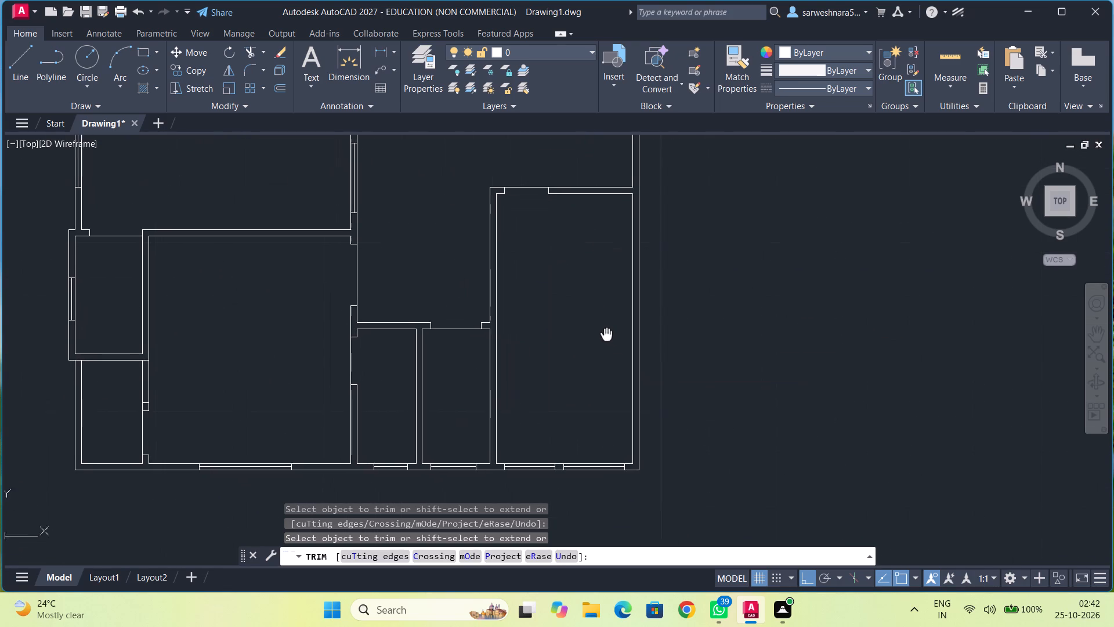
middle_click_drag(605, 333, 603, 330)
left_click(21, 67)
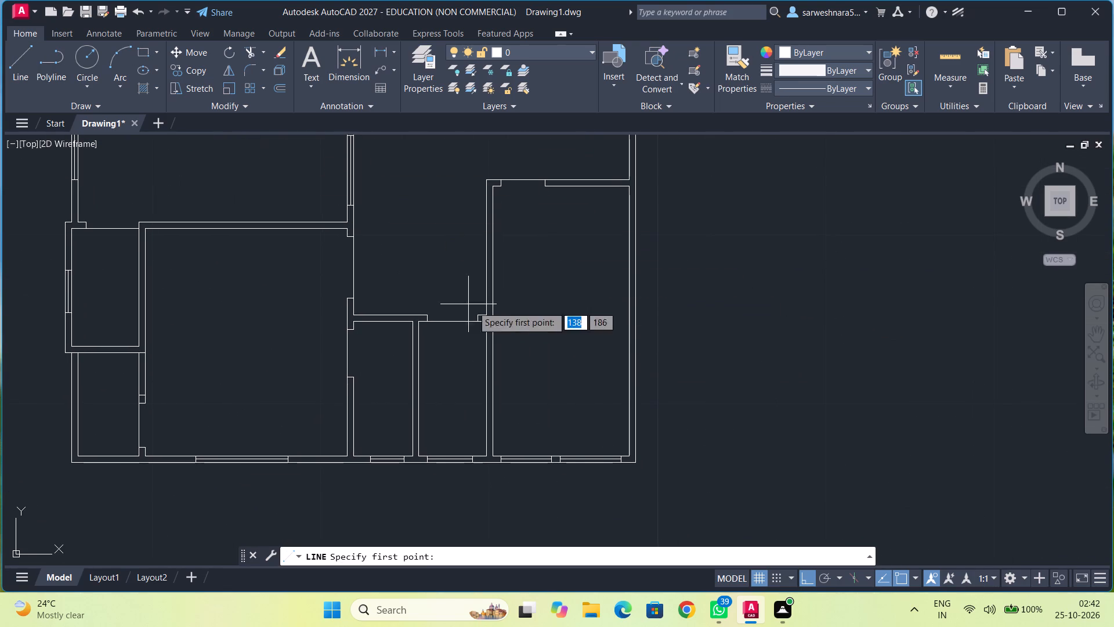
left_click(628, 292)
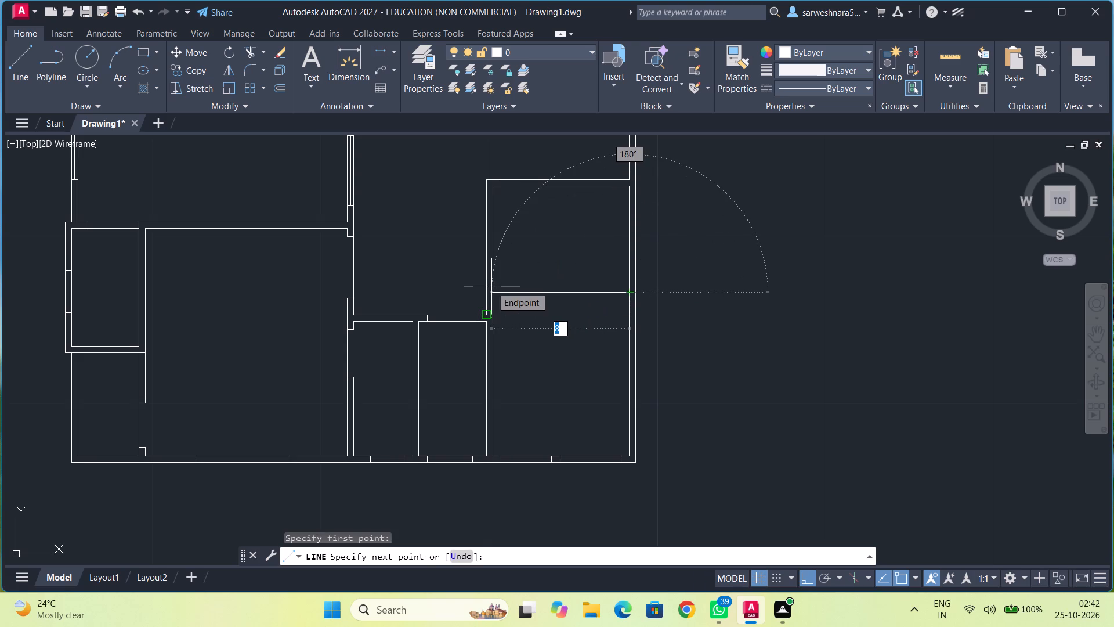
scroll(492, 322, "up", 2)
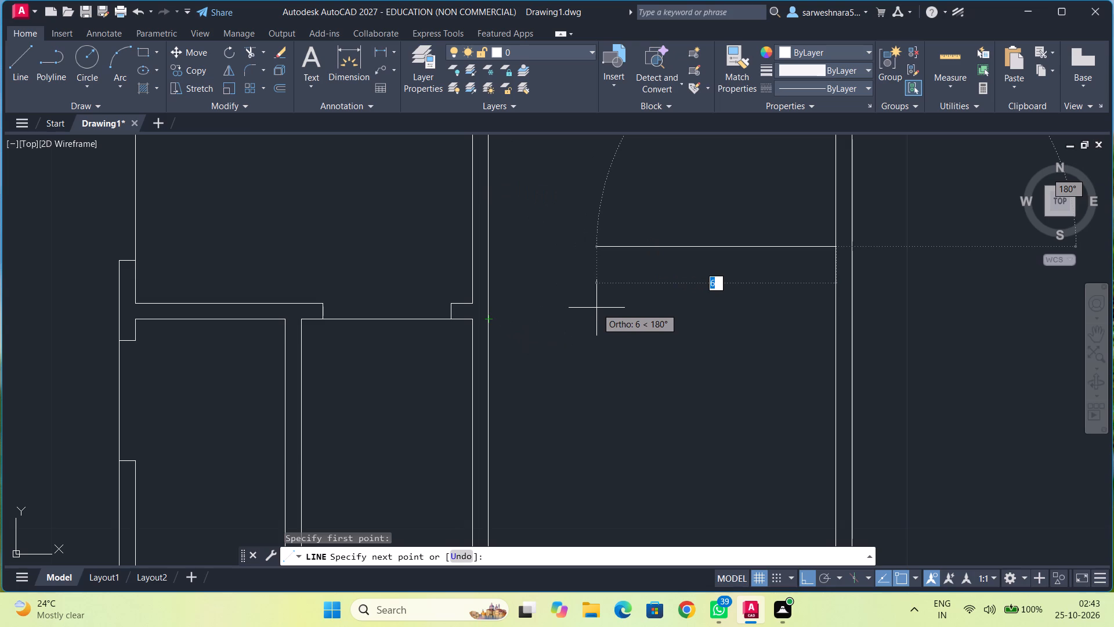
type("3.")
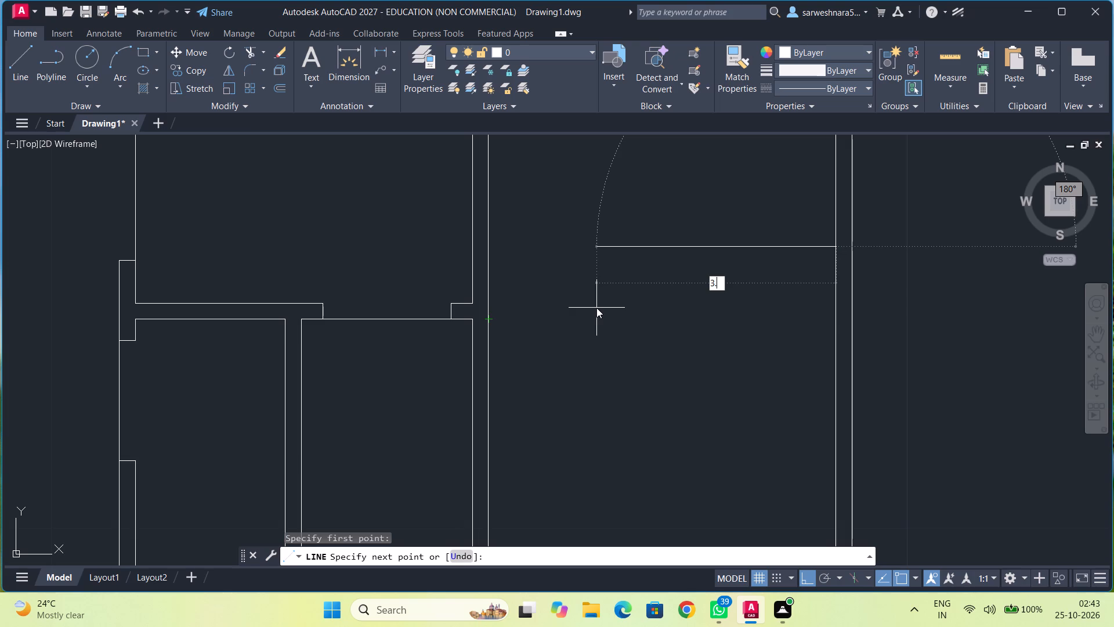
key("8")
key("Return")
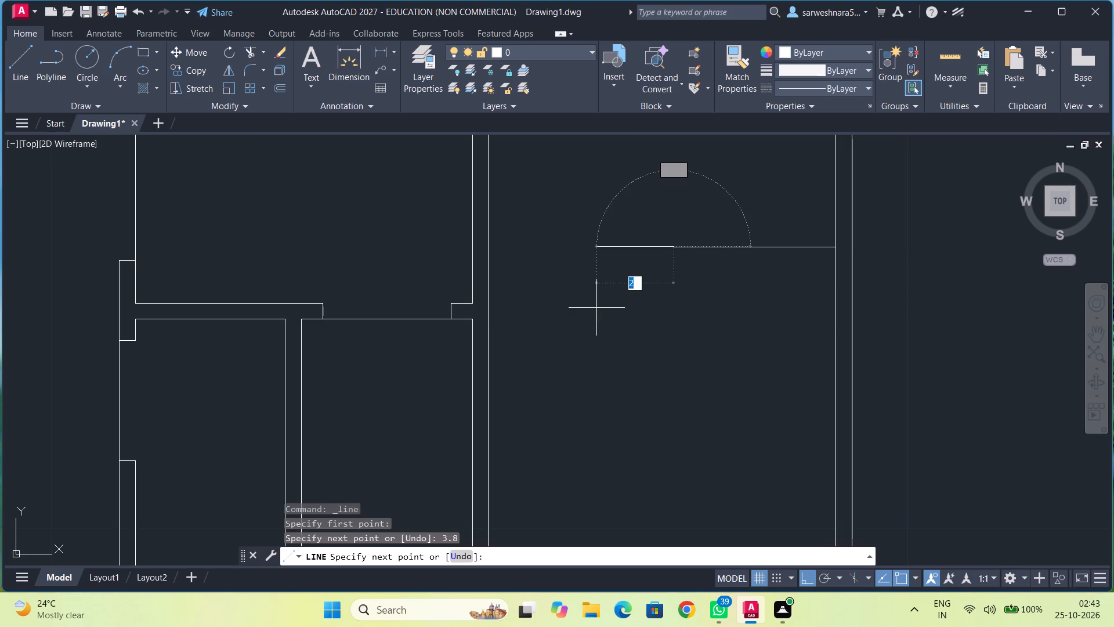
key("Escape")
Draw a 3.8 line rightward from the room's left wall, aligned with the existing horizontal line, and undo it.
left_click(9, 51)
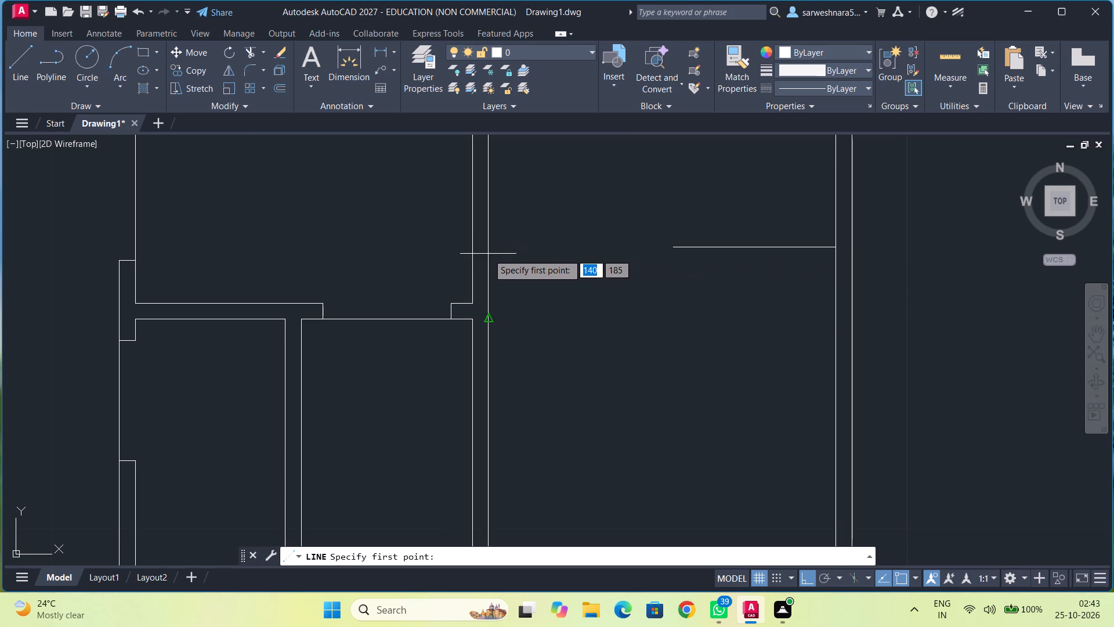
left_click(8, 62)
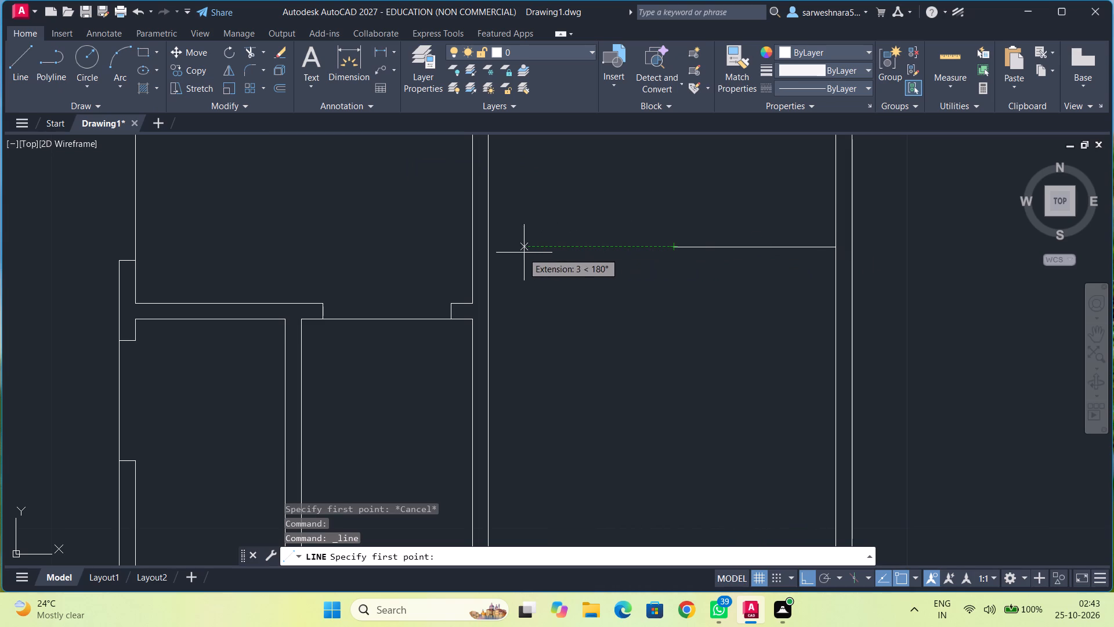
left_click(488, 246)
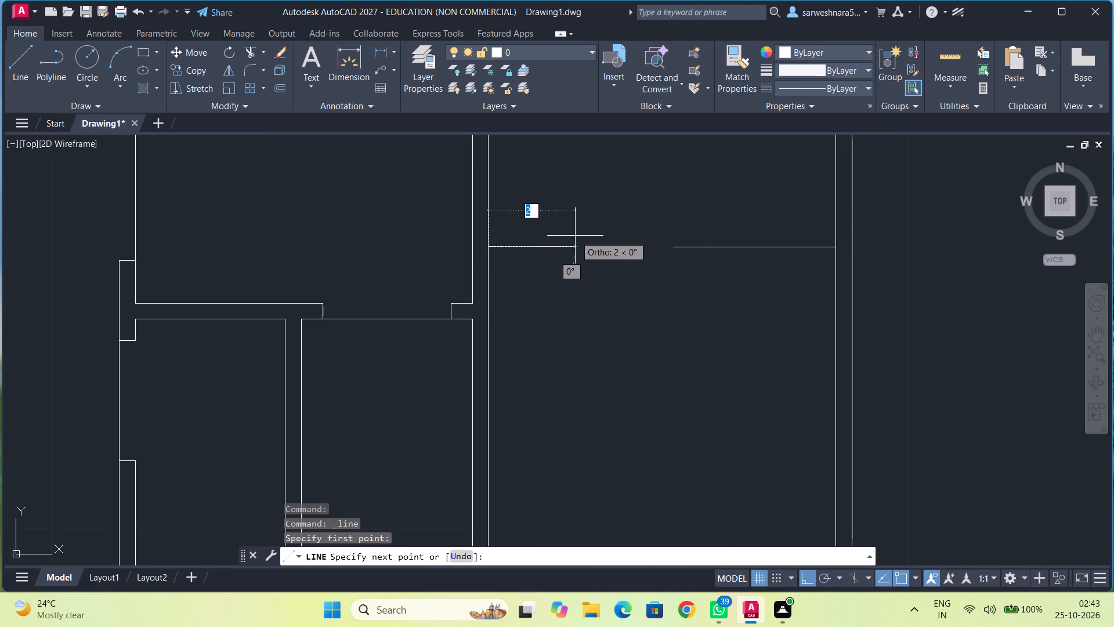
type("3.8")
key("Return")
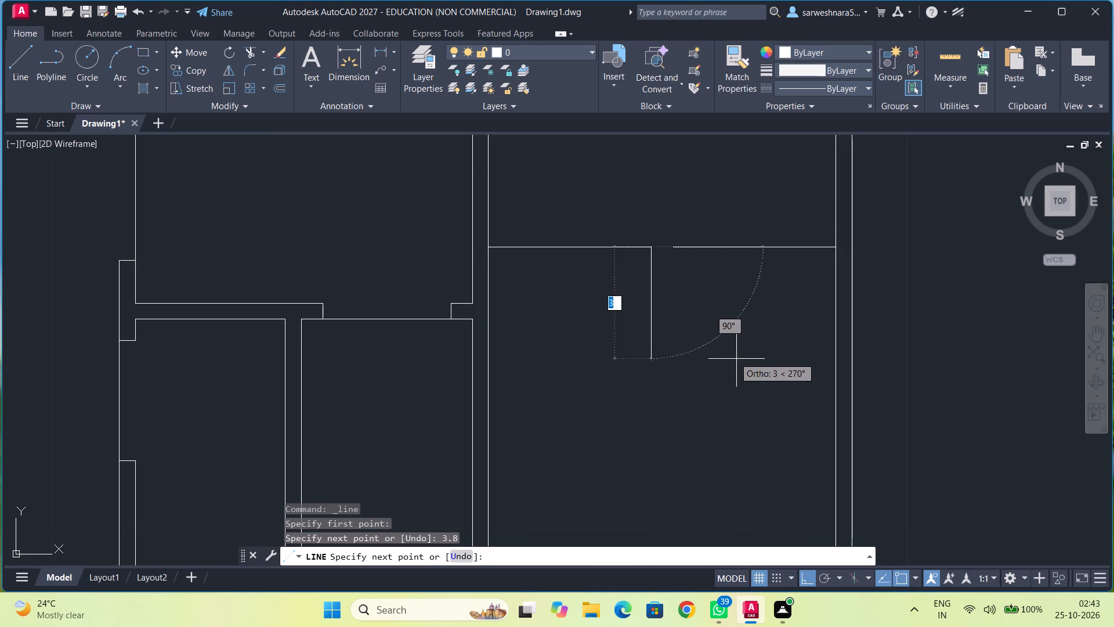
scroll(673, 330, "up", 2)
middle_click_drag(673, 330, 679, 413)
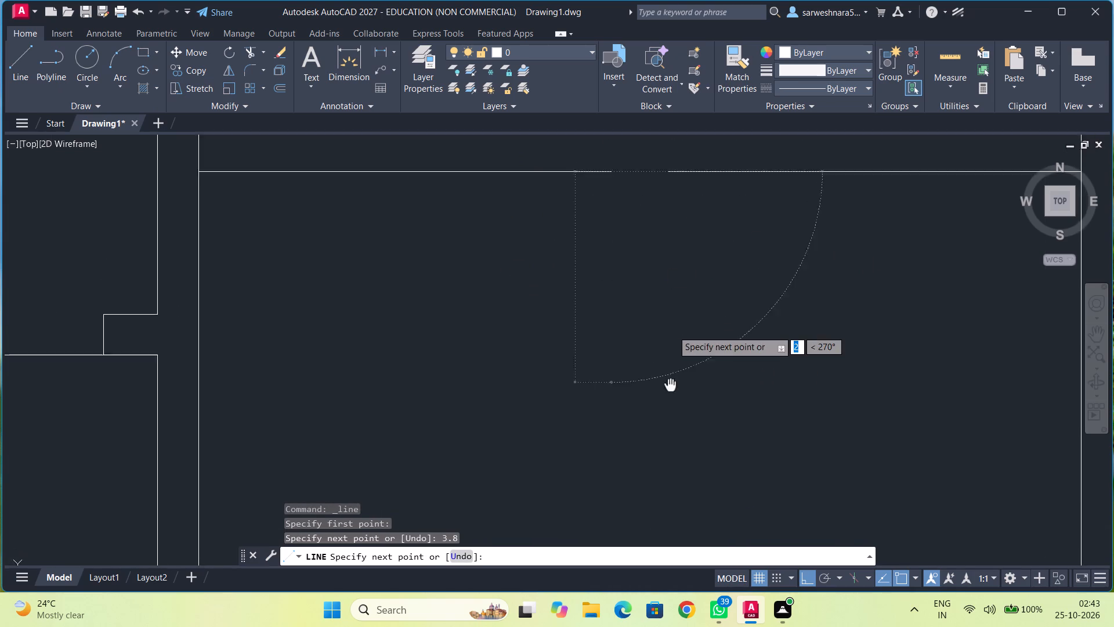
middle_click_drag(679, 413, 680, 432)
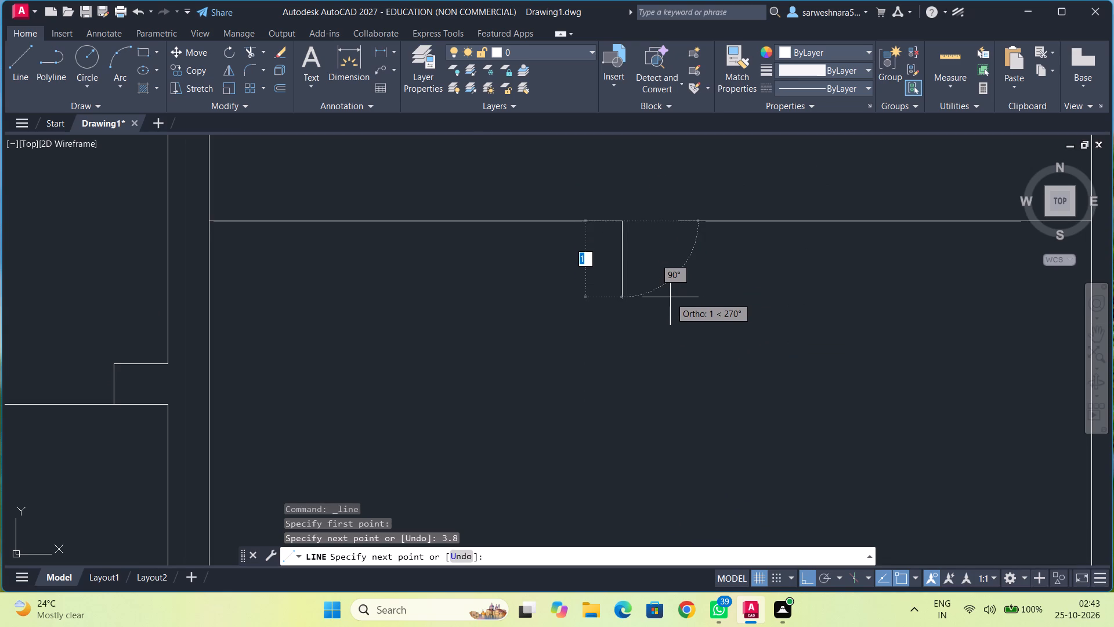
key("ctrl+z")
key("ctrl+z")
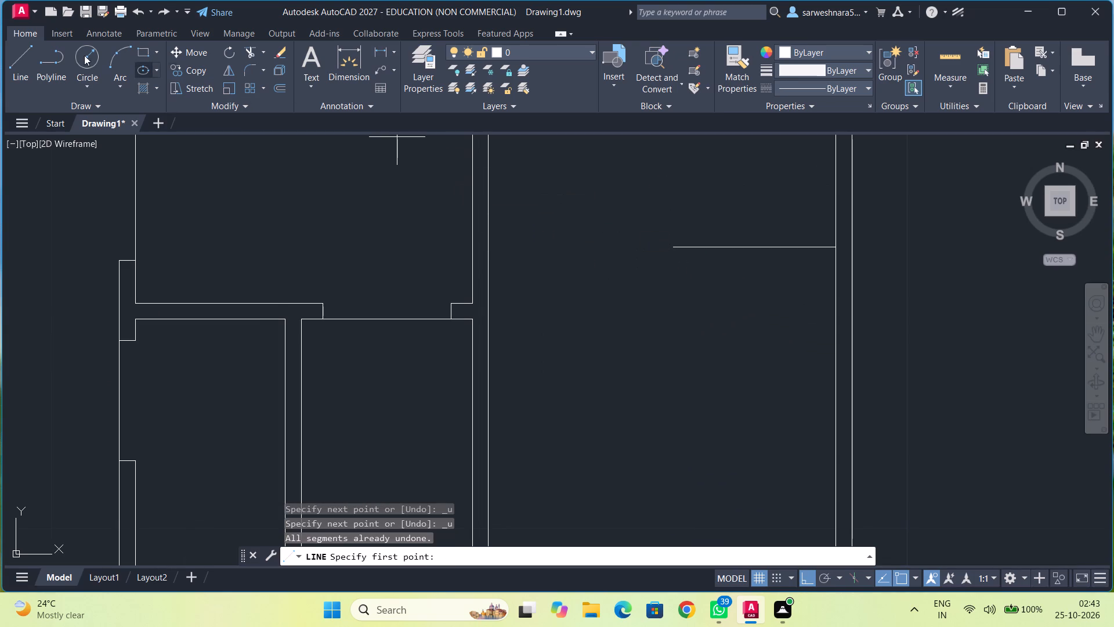
Draw a 3.9 line rightward from the room's left wall inner line, aligned with the horizontal line on the right wall.
left_click(20, 62)
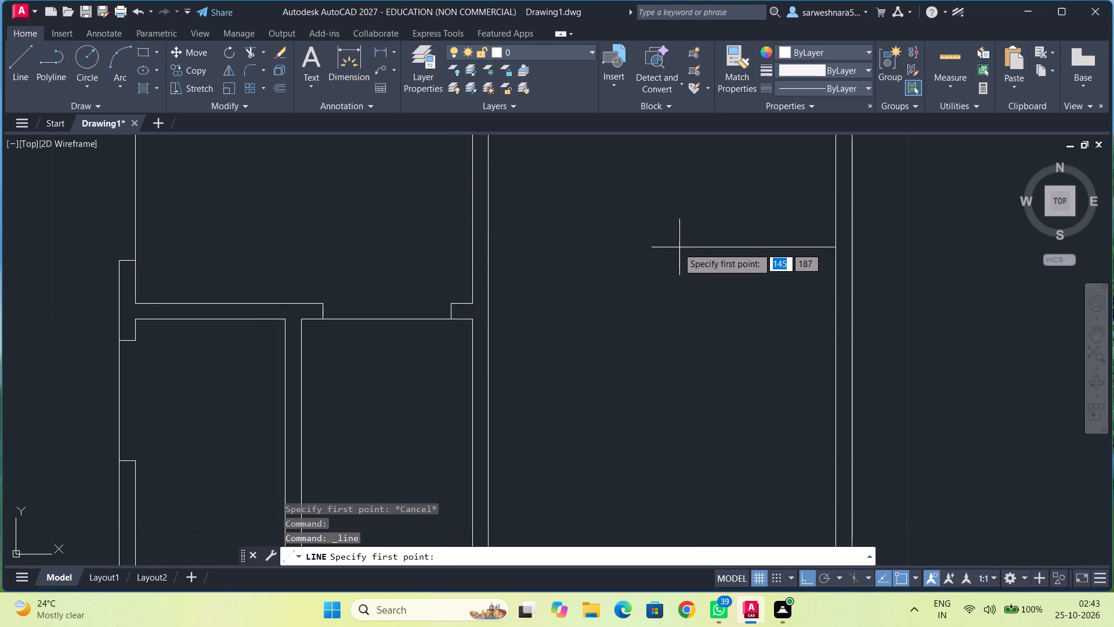
left_click(490, 248)
key("3")
type(".9")
key("Return")
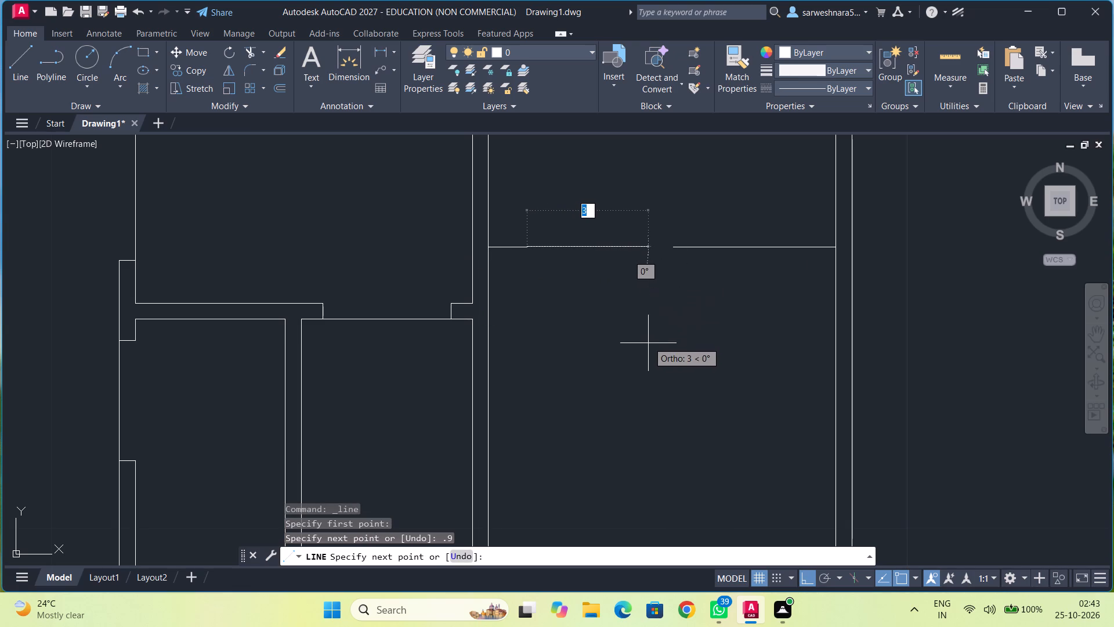
key("ctrl+z")
key("3")
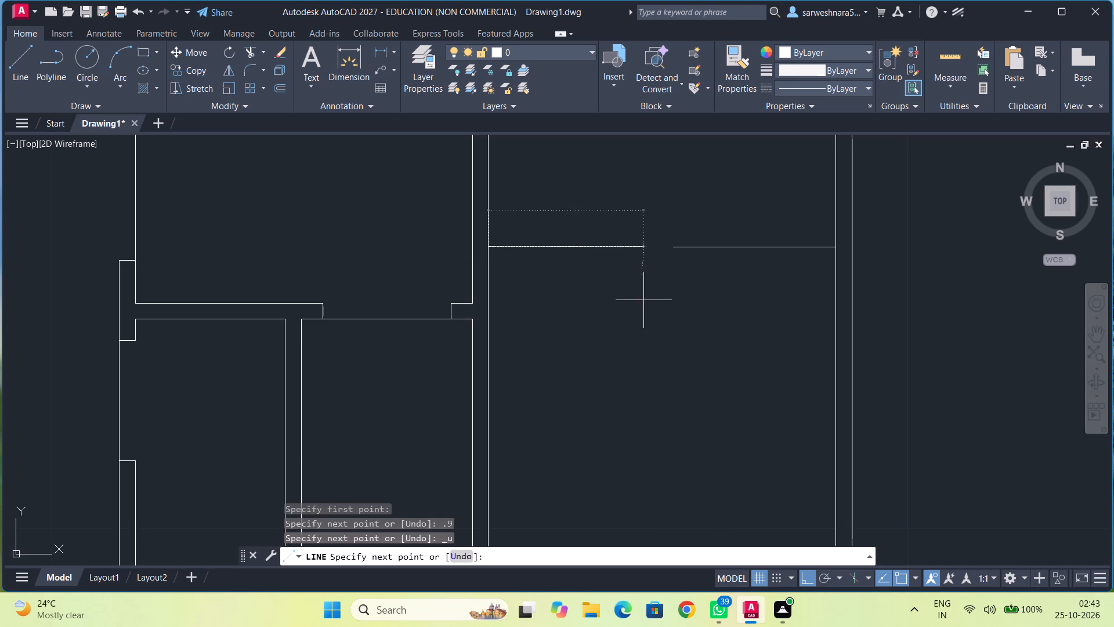
type(".9")
key("BackSpace")
key("BackSpace")
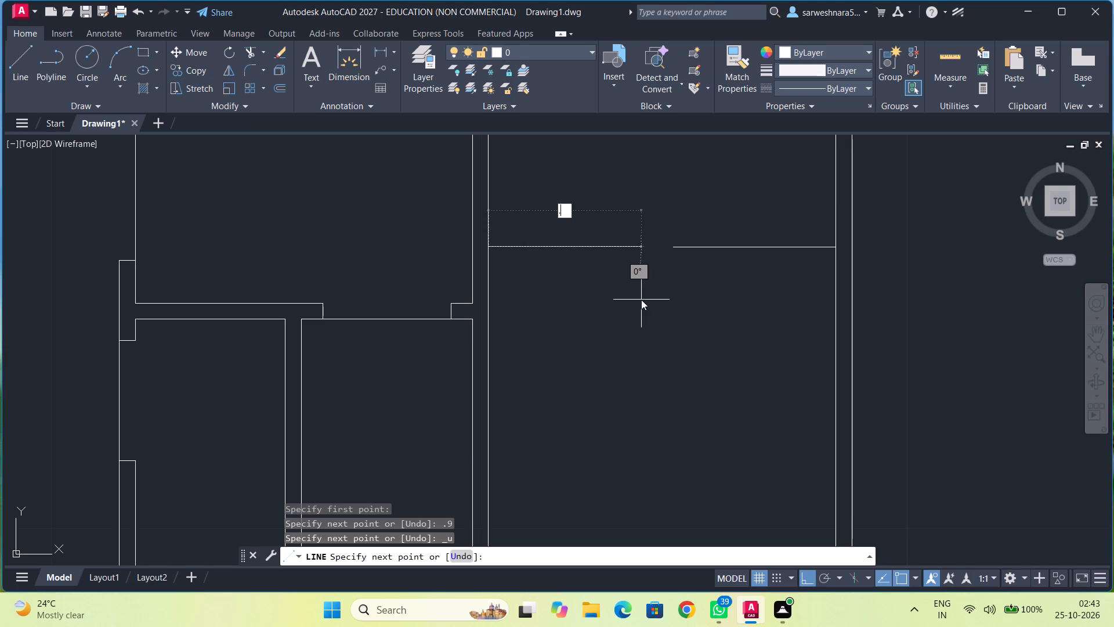
type("3.9")
key("Return")
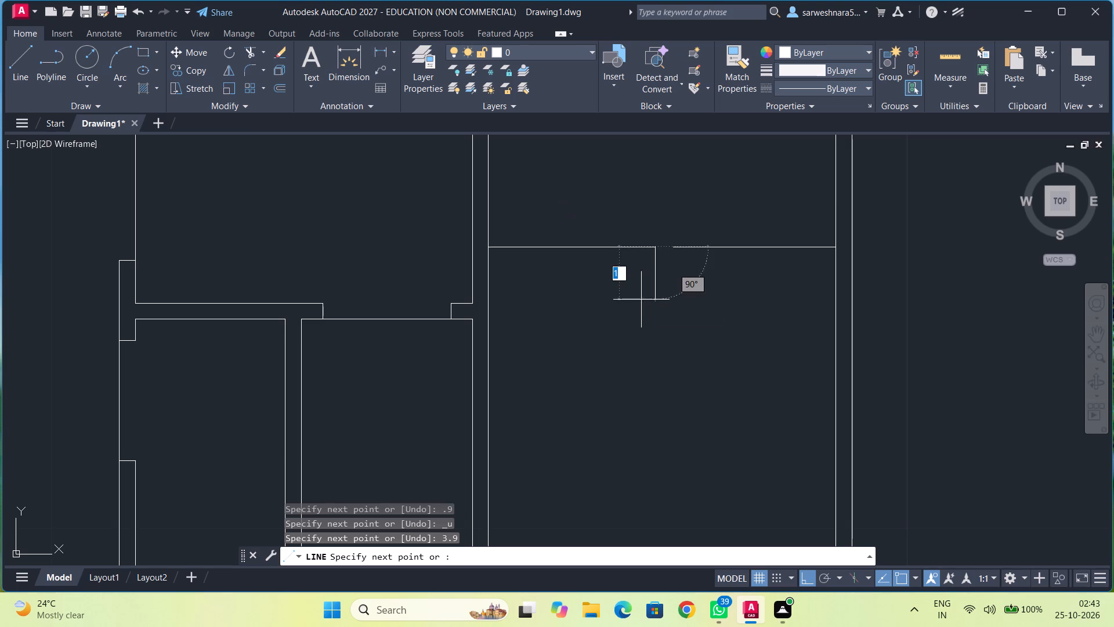
key("Escape")
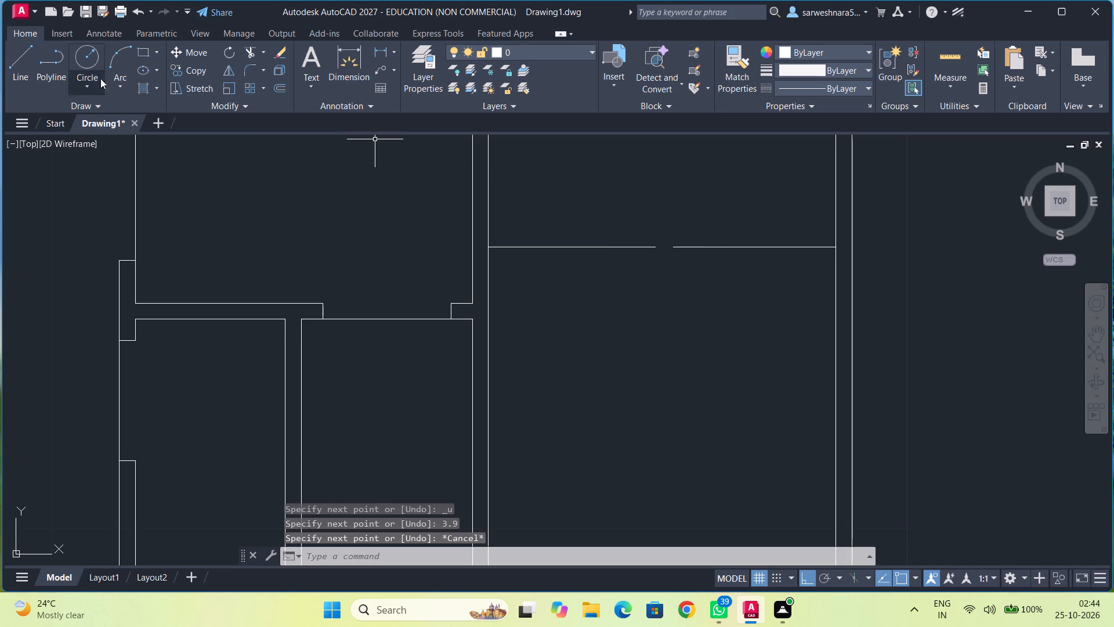
Replace the 3.8 line at the right wall with a 3.9 line drawn leftward, level with the left line.
left_click(738, 246)
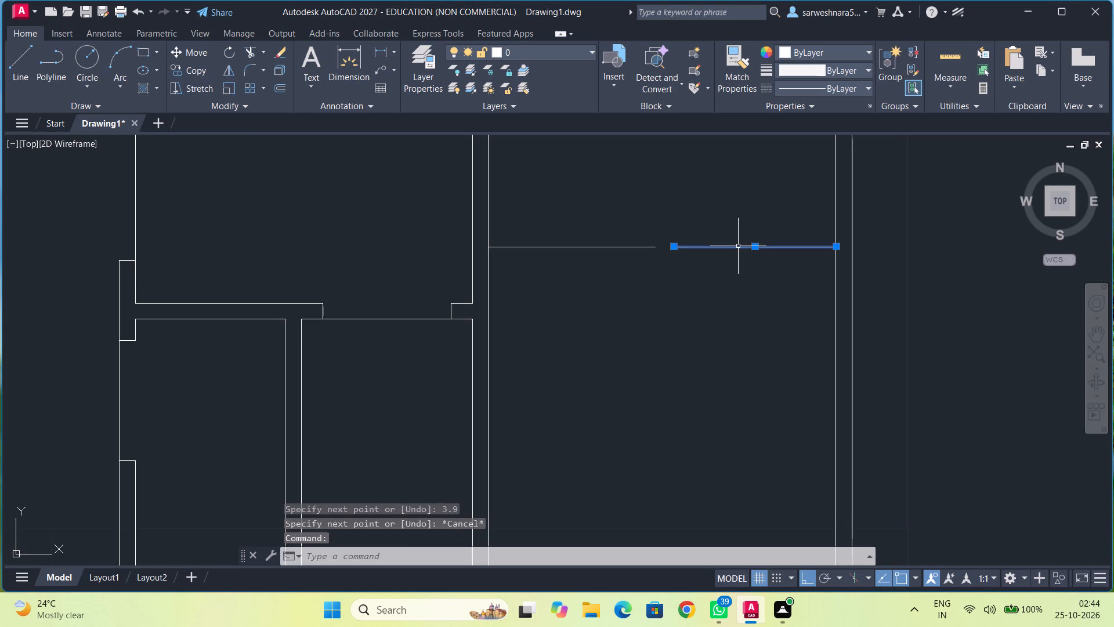
key("Delete")
left_click(31, 59)
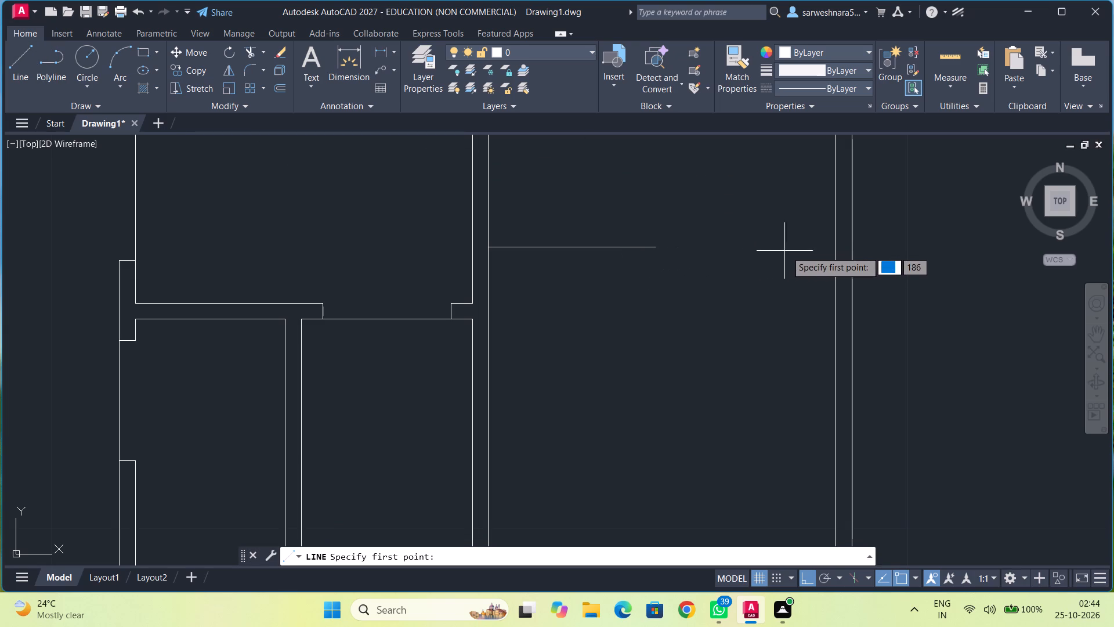
left_click(837, 248)
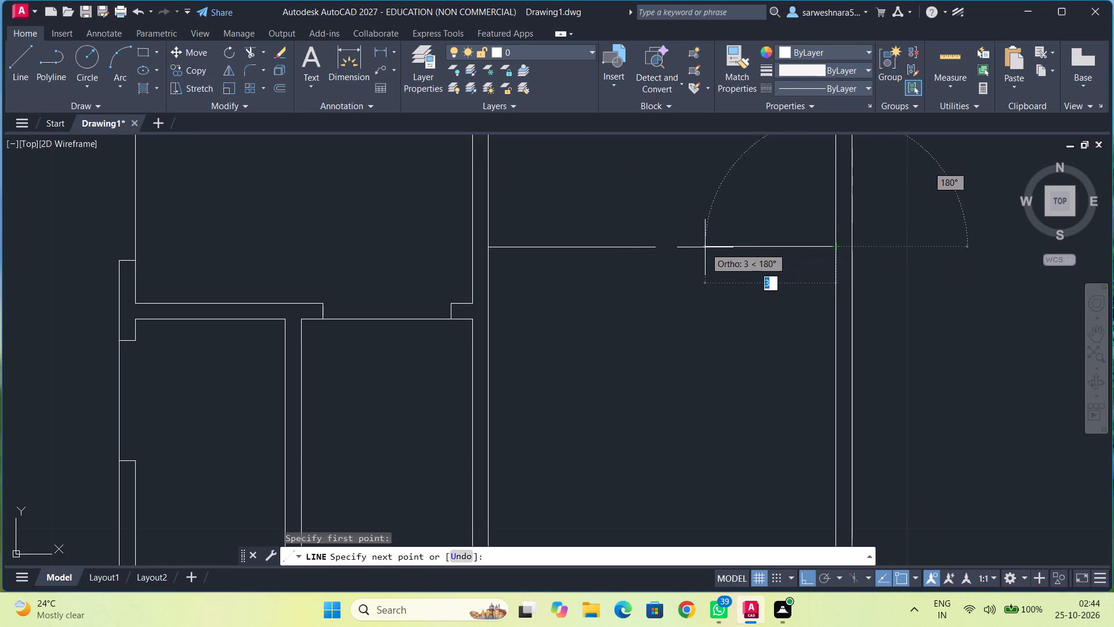
key("3")
type(".9")
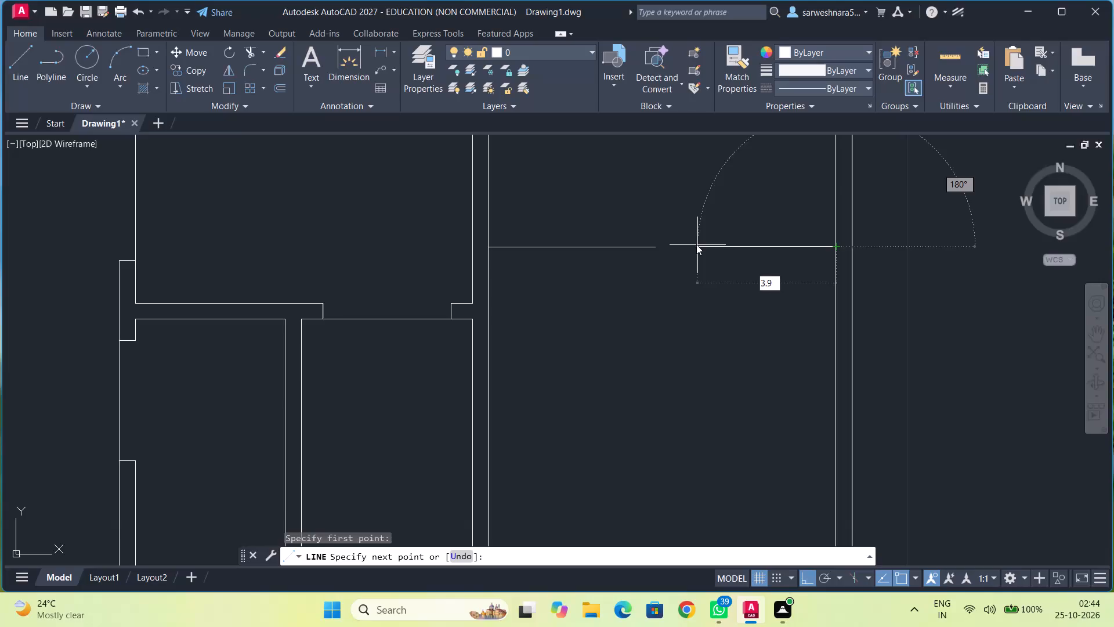
key("Return")
key("Escape")
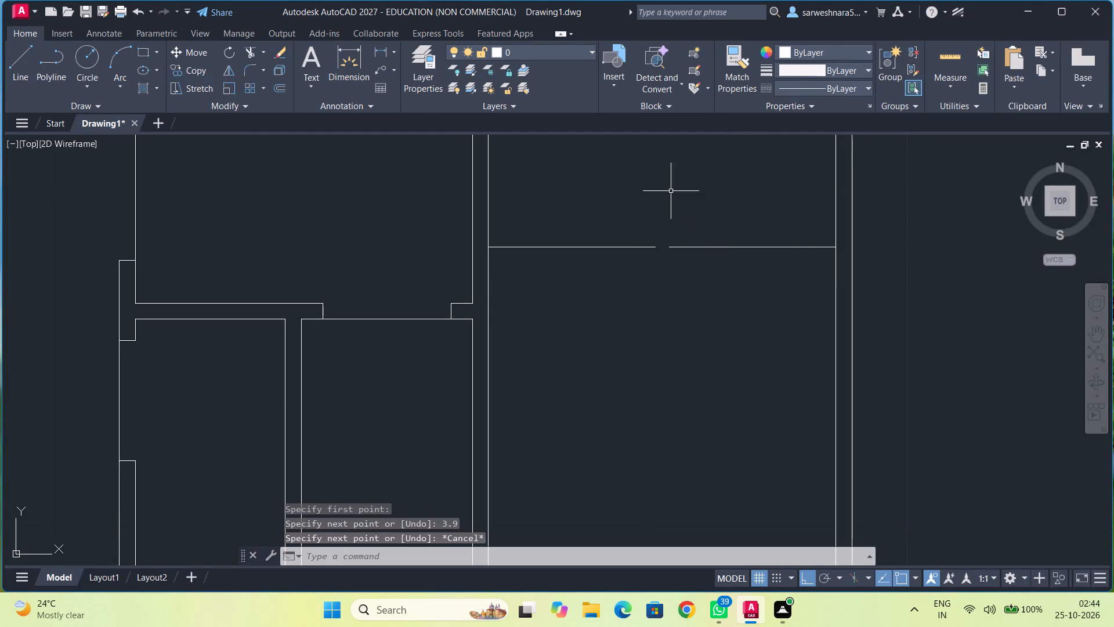
Offset the right stair line upward three times in succession at a distance of 1 to form the right flight's upper treads.
left_click(285, 87)
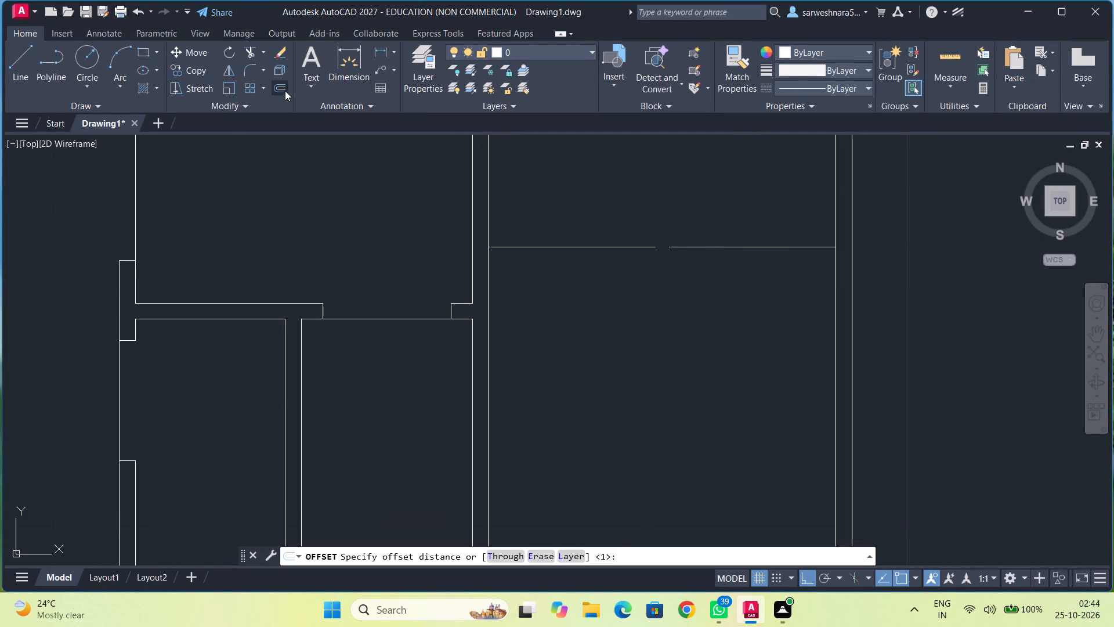
key("1")
key("Return")
left_click(692, 248)
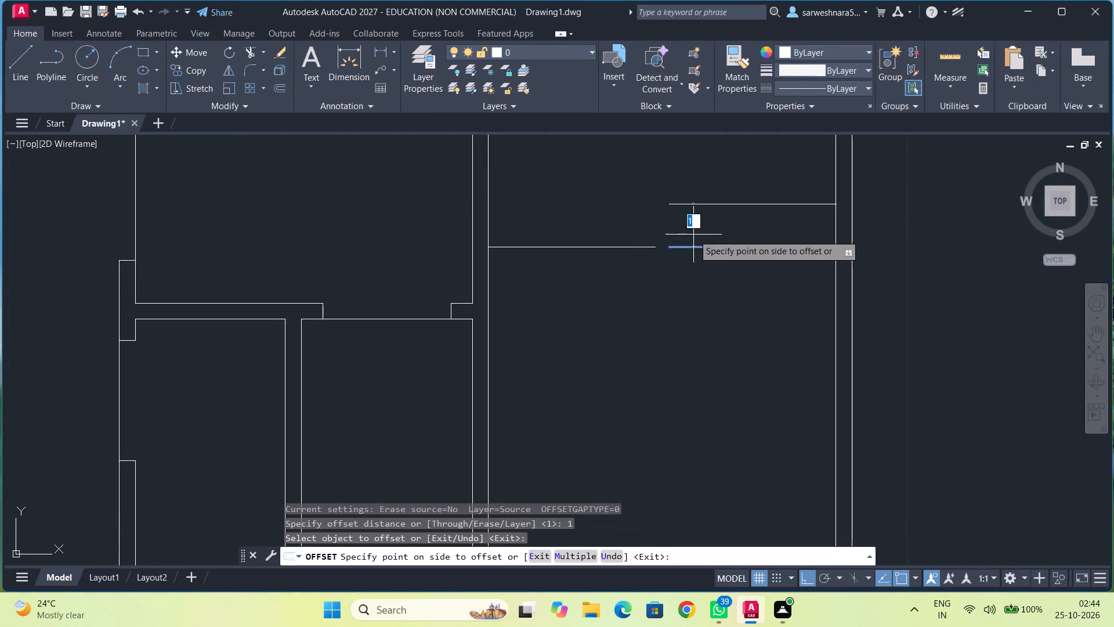
left_click(693, 233)
scroll(694, 229, "down", 2)
middle_click_drag(694, 229, 689, 296)
left_click(691, 285)
left_click(693, 273)
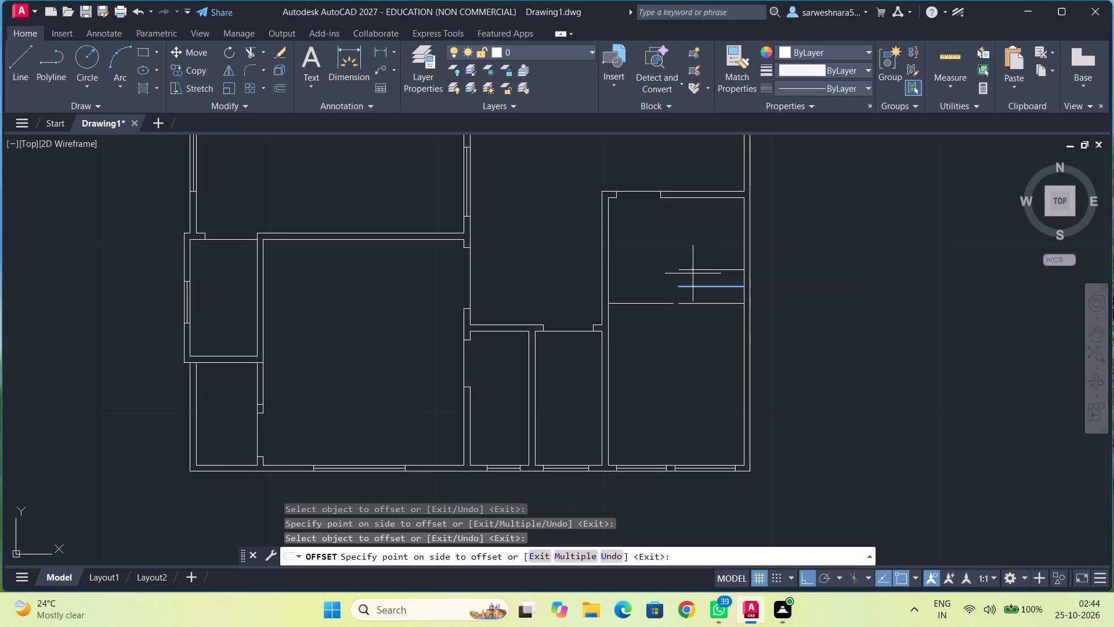
left_click(693, 270)
left_click(696, 262)
left_click(697, 270)
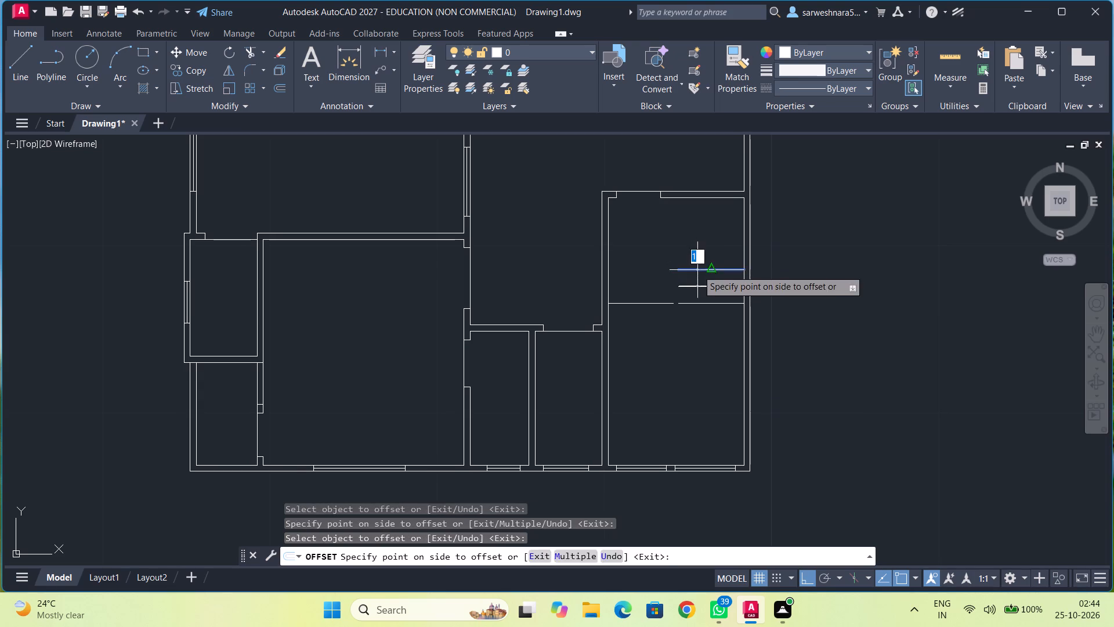
left_click(697, 261)
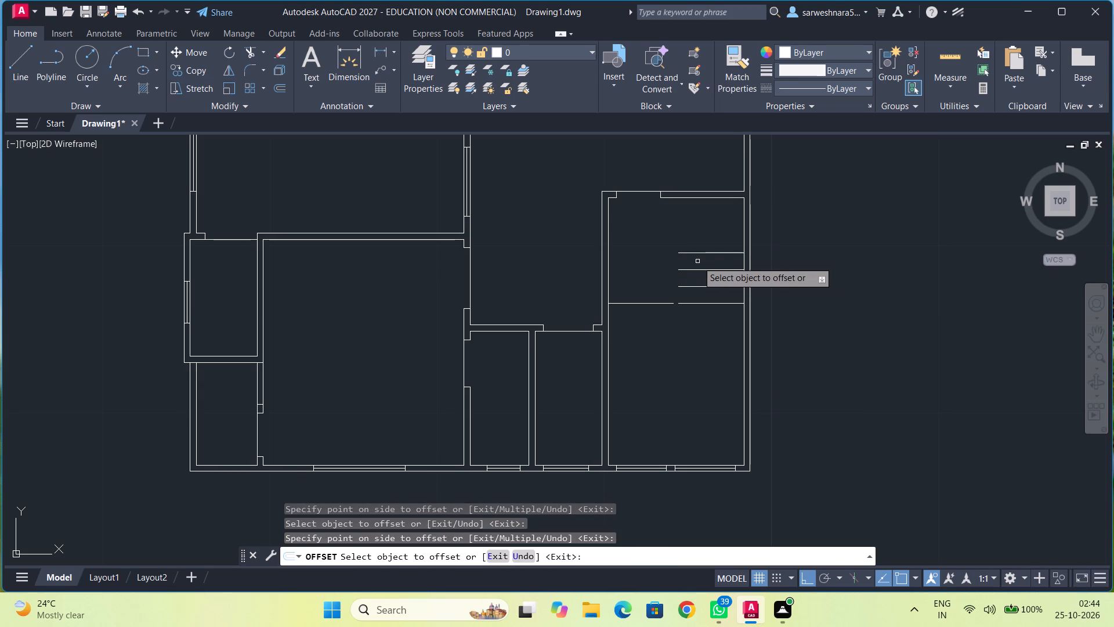
Offset the left stair line upward three times in succession at a distance of 1 to match the right flight.
left_click(652, 301)
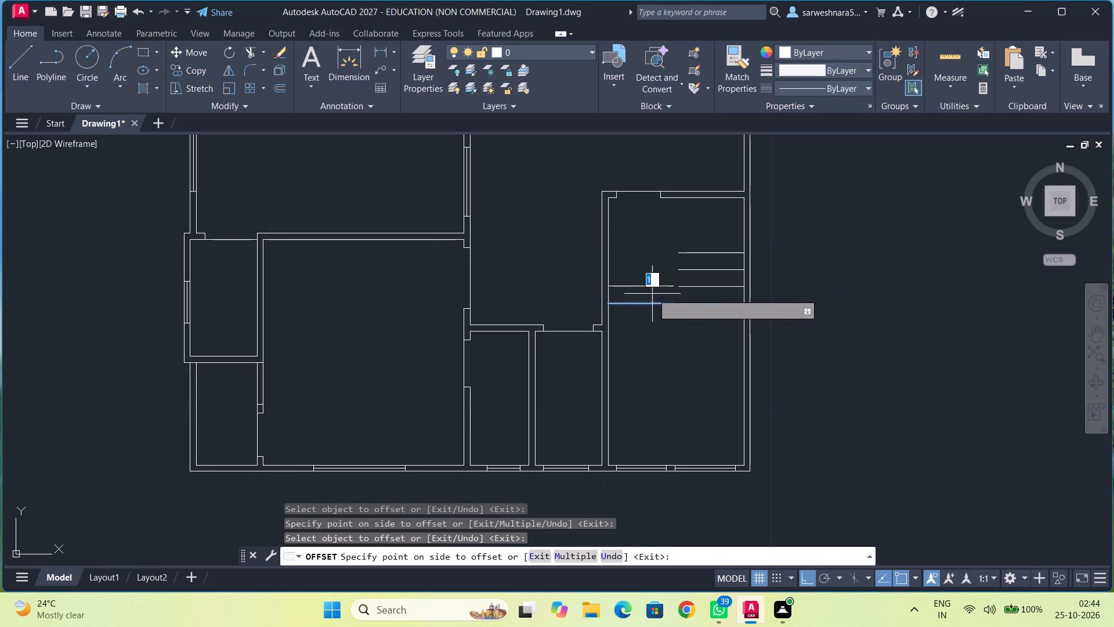
left_click(652, 293)
left_click(653, 288)
left_click(653, 282)
left_click(652, 272)
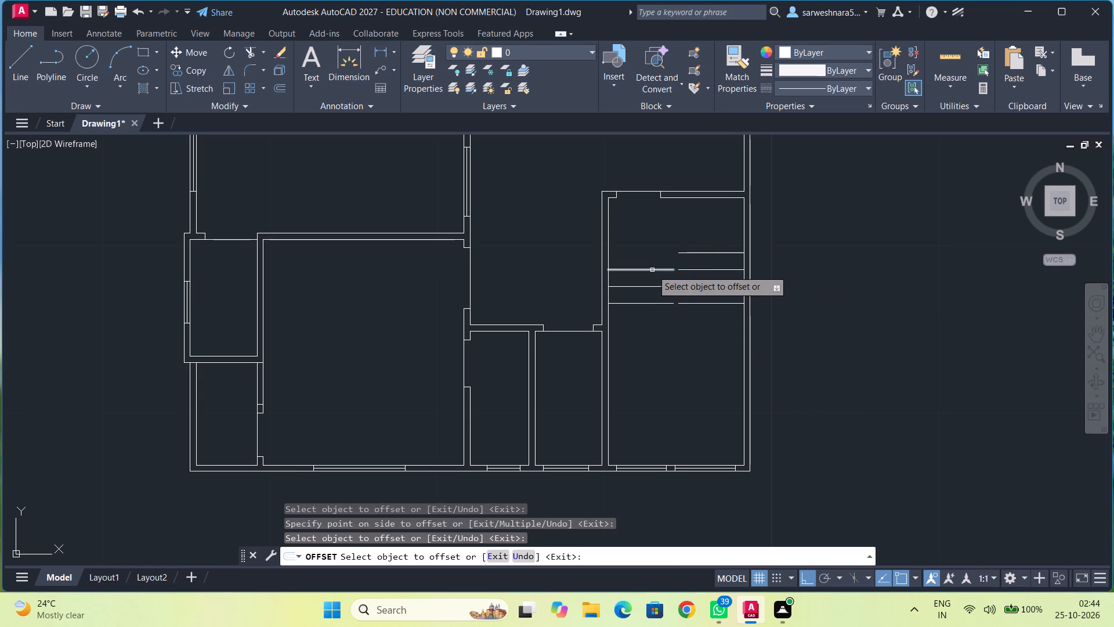
left_click(652, 270)
left_click(652, 265)
Offset the lowest stair line of both the left and right flights downward twice in succession at a distance of 1.
left_click(656, 302)
left_click(656, 311)
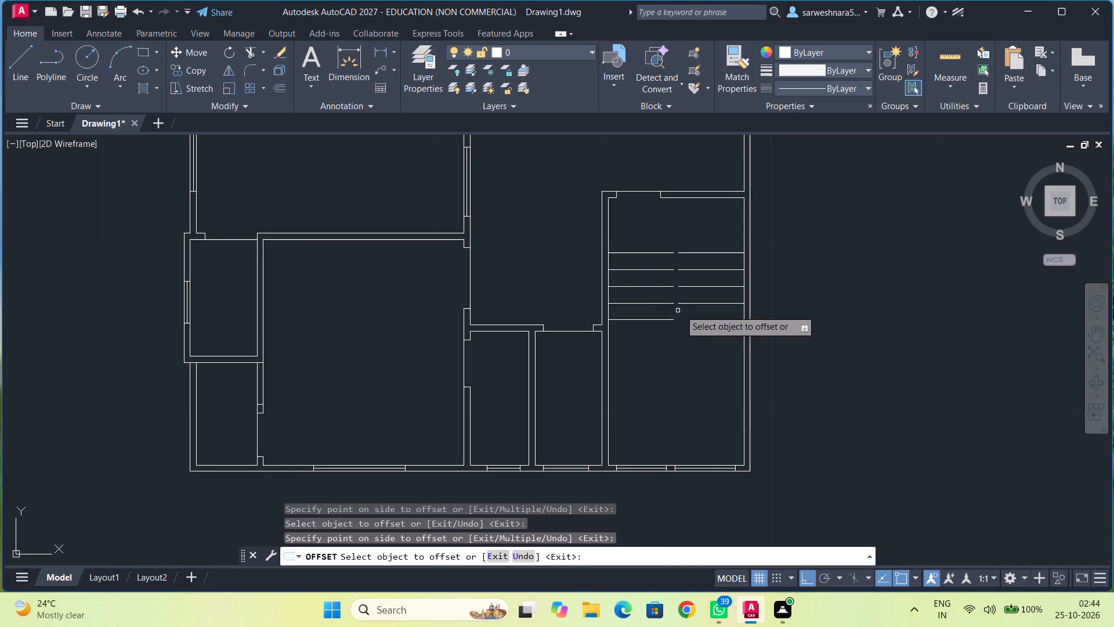
left_click(692, 304)
left_click(696, 315)
left_click(698, 320)
left_click(700, 329)
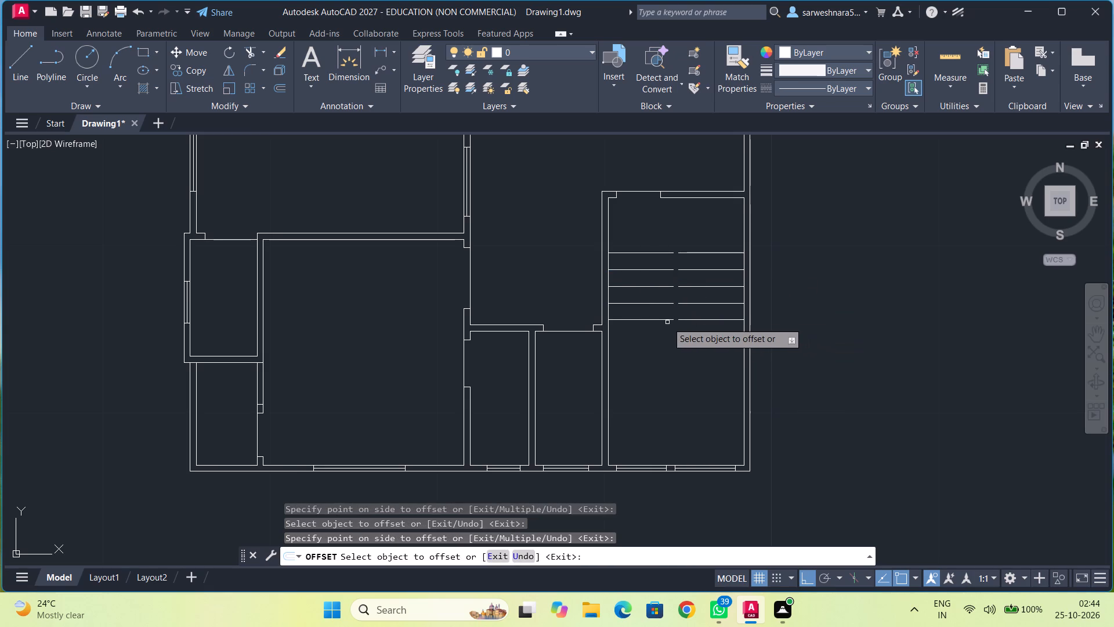
left_click(666, 322)
left_click(662, 318)
left_click(662, 330)
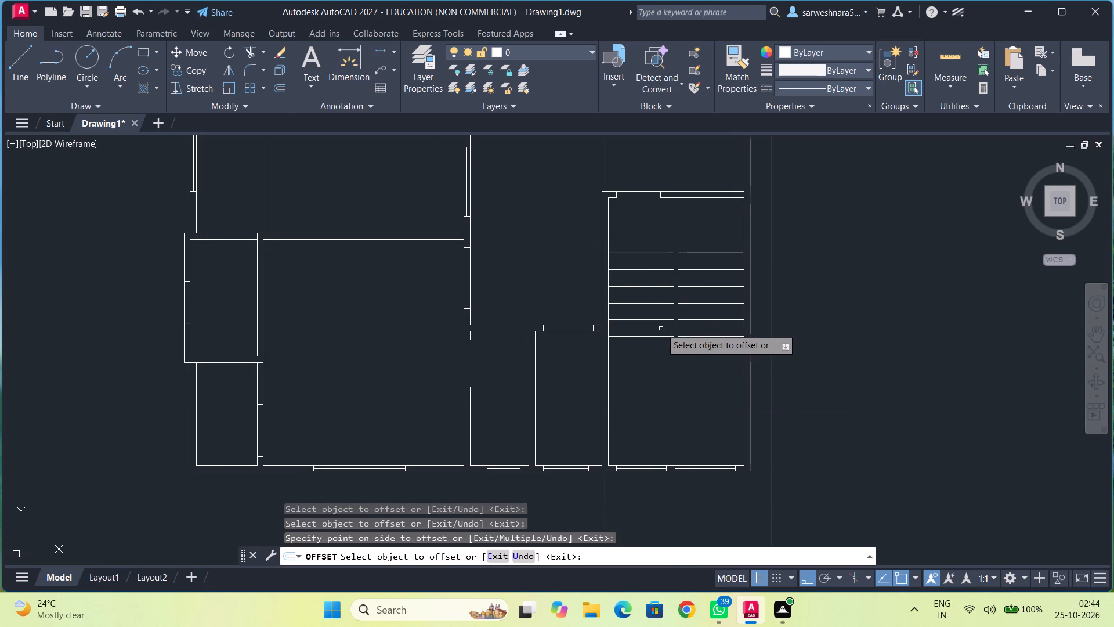
Offset the left flight's lowest stair line downward three times in succession at a distance of 1.
left_click(646, 335)
left_click(645, 353)
left_click(645, 353)
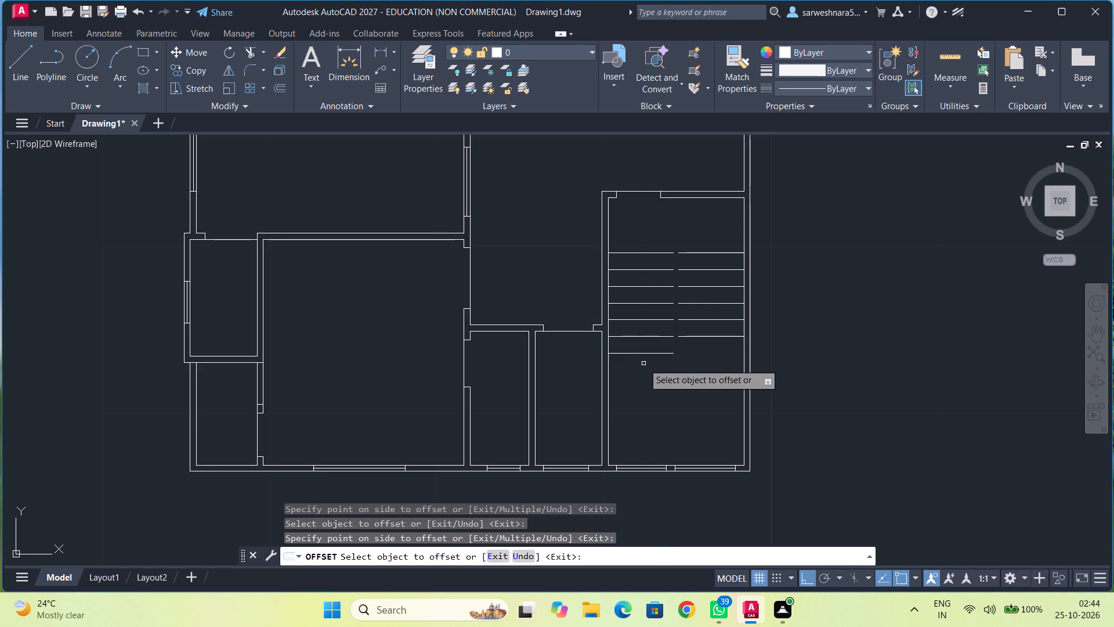
left_click(645, 354)
left_click(643, 364)
left_click(643, 370)
left_click(641, 380)
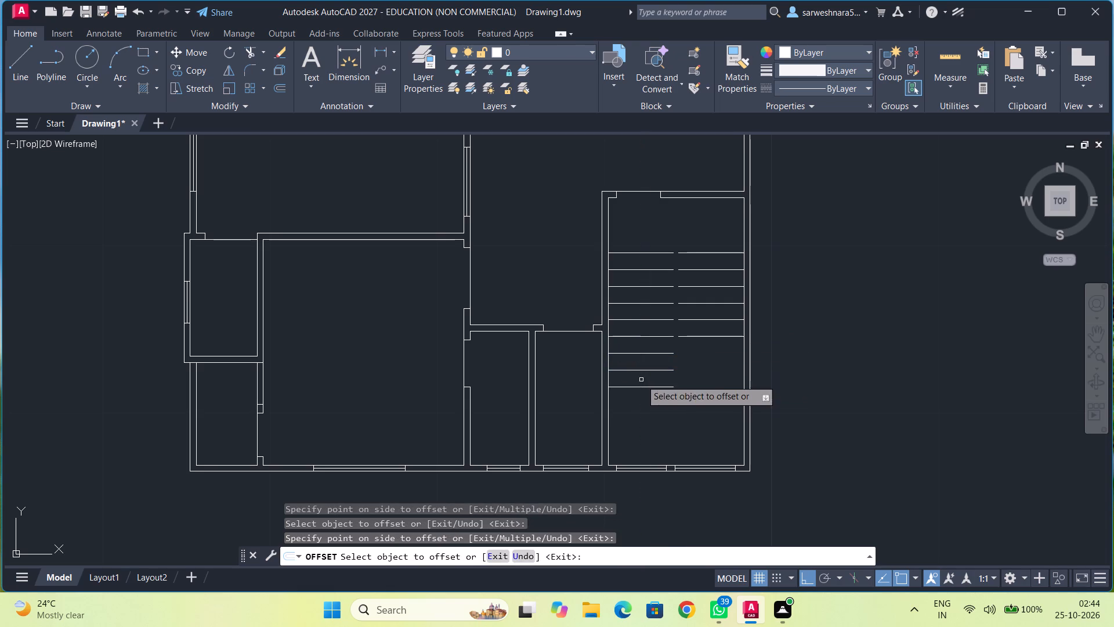
Offset the right flight's lowest stair line downward three times in succession at a distance of 1, level with the left flight.
left_click(717, 336)
left_click(717, 347)
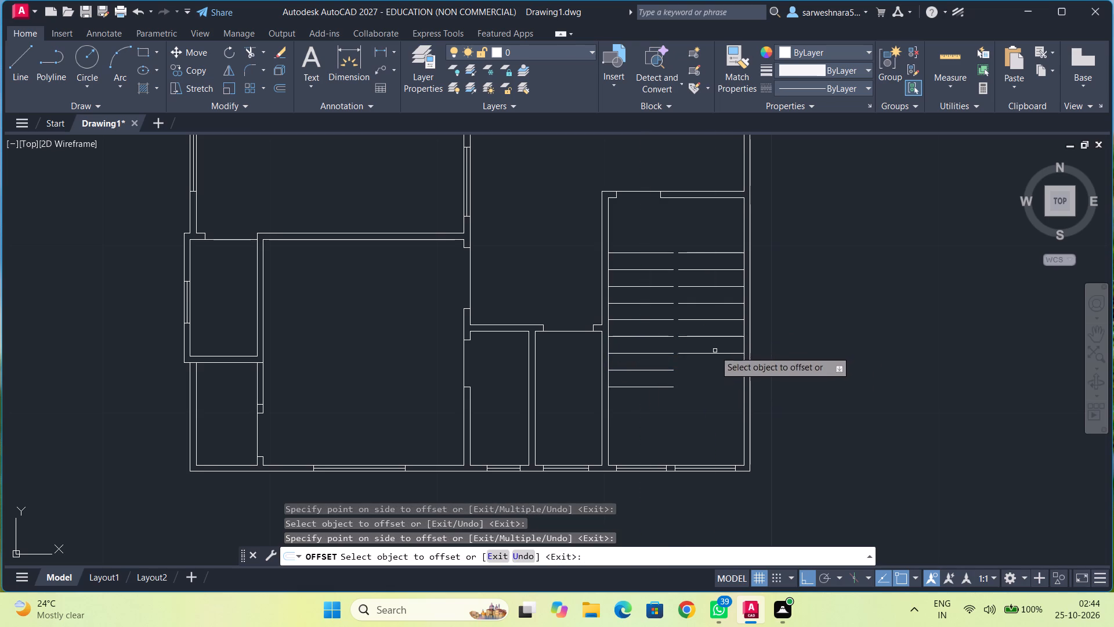
left_click(713, 354)
left_click(711, 367)
left_click(710, 369)
left_click(708, 379)
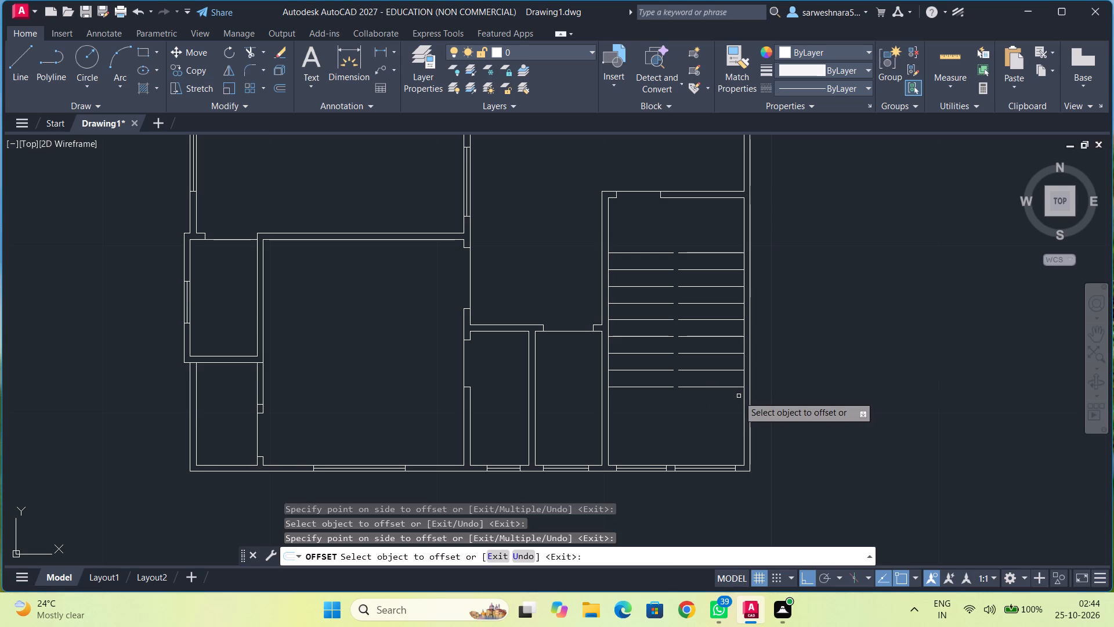
key("Escape")
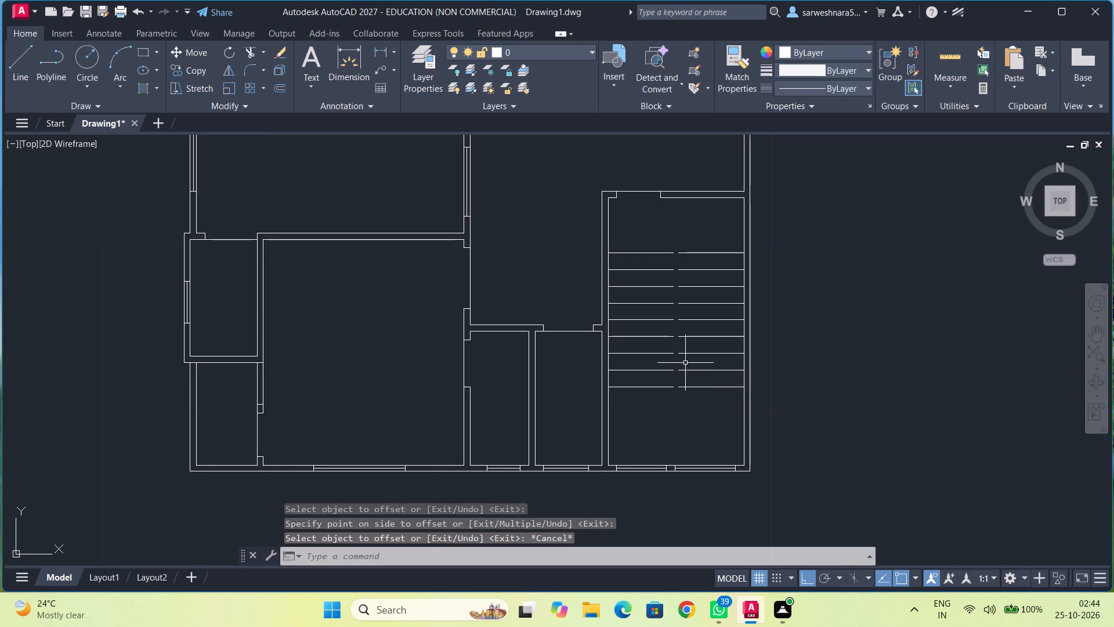
Close the inner ends of both flights with vertical lines from the top tread line to the bottom one.
left_click(14, 67)
scroll(606, 240, "up", 1)
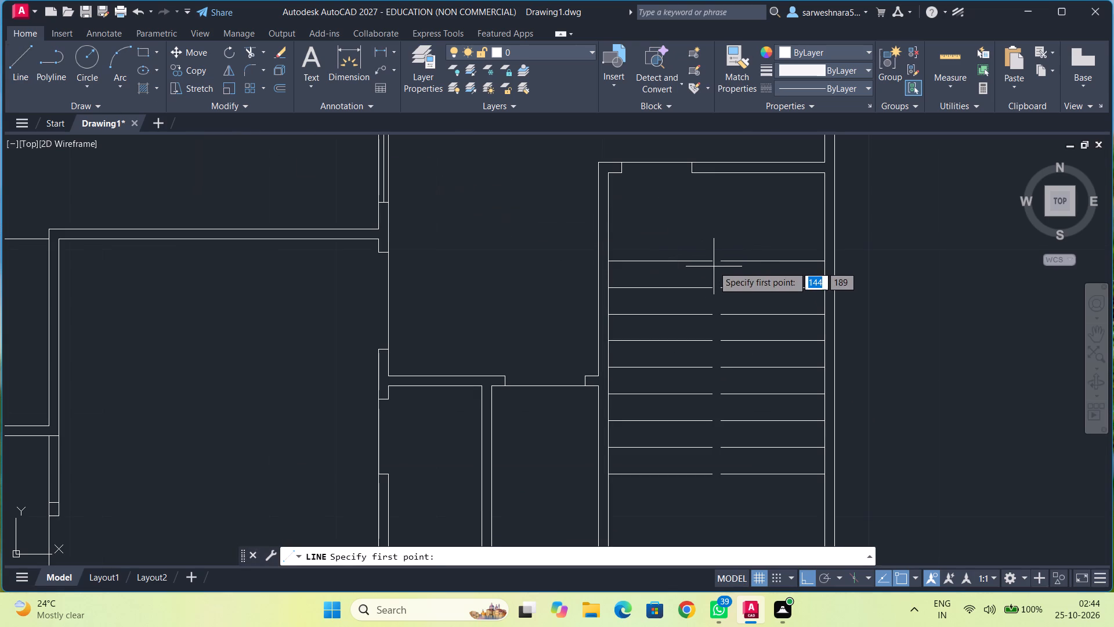
left_click(712, 261)
left_click(711, 473)
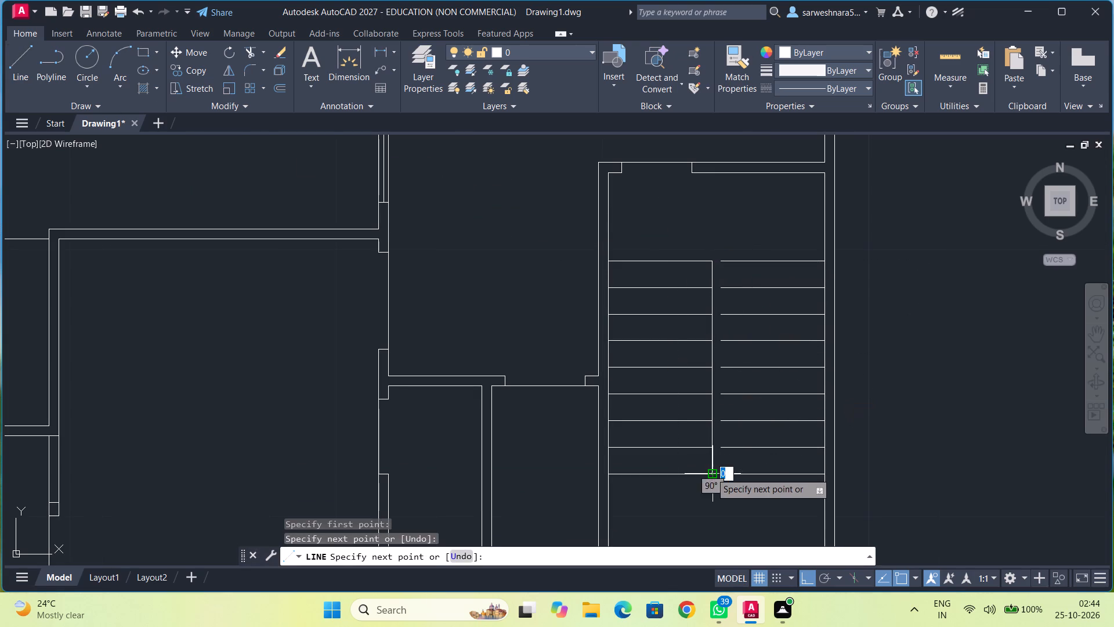
key("Escape")
left_click(22, 63)
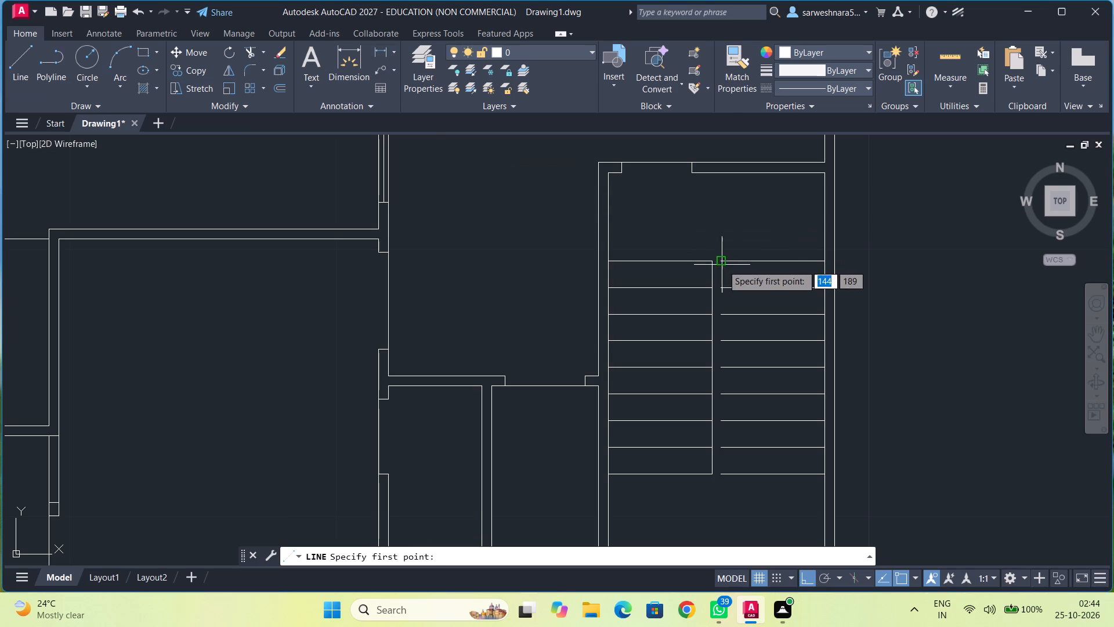
left_click(722, 265)
left_click(722, 473)
key("Escape")
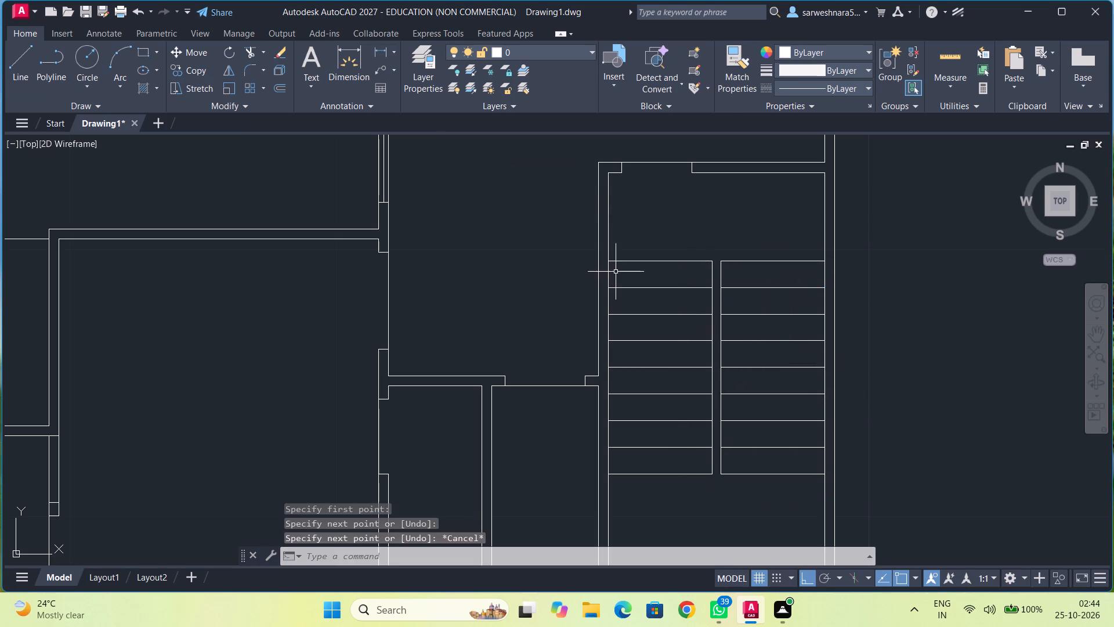
Draw a vertical centre line through each flight, from the top tread line's midpoint down to the second-lowest tread line.
left_click(18, 69)
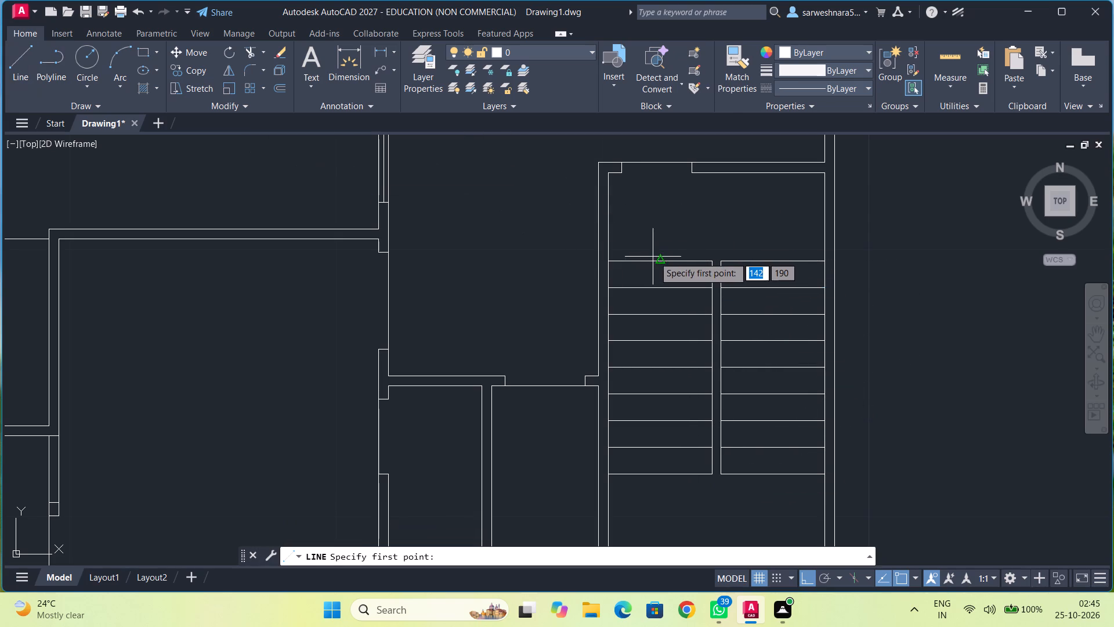
left_click(660, 259)
left_click(660, 448)
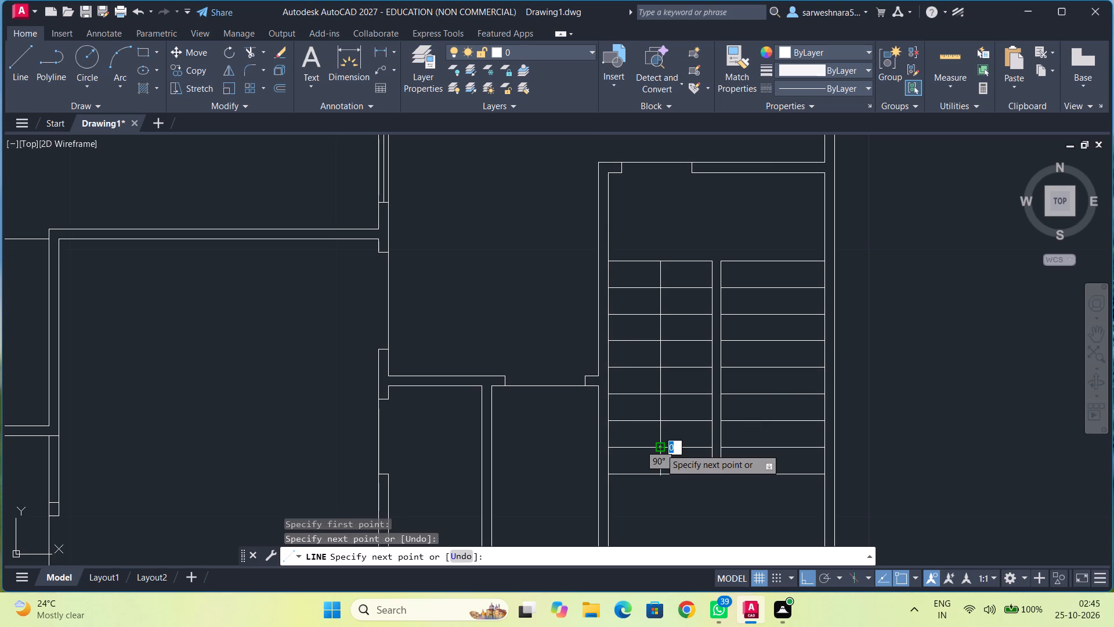
key("Escape")
left_click(16, 59)
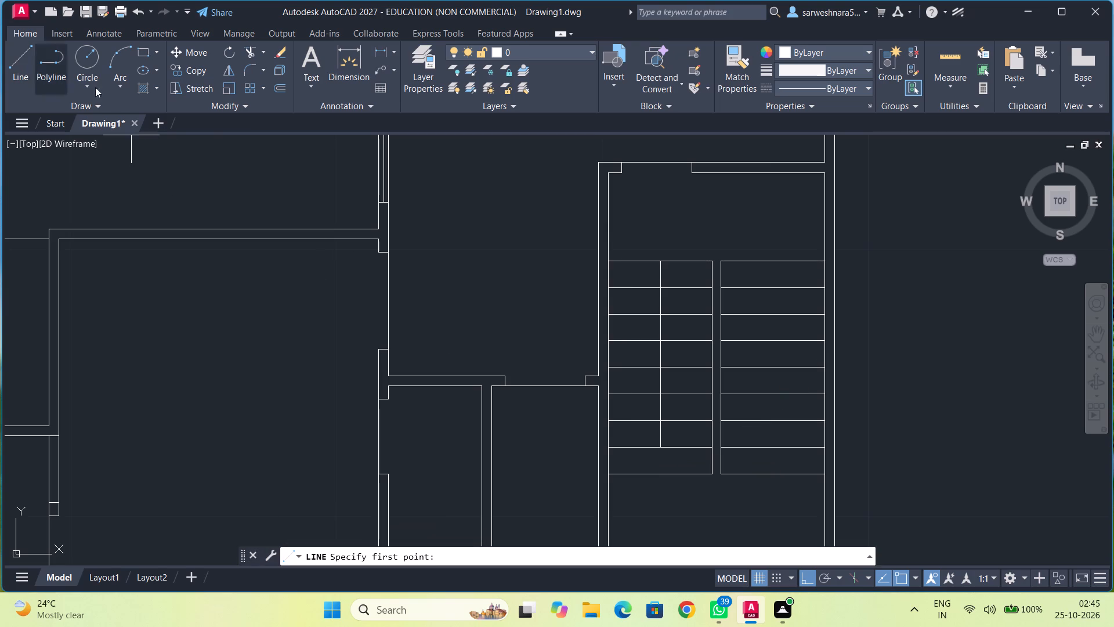
left_click(769, 261)
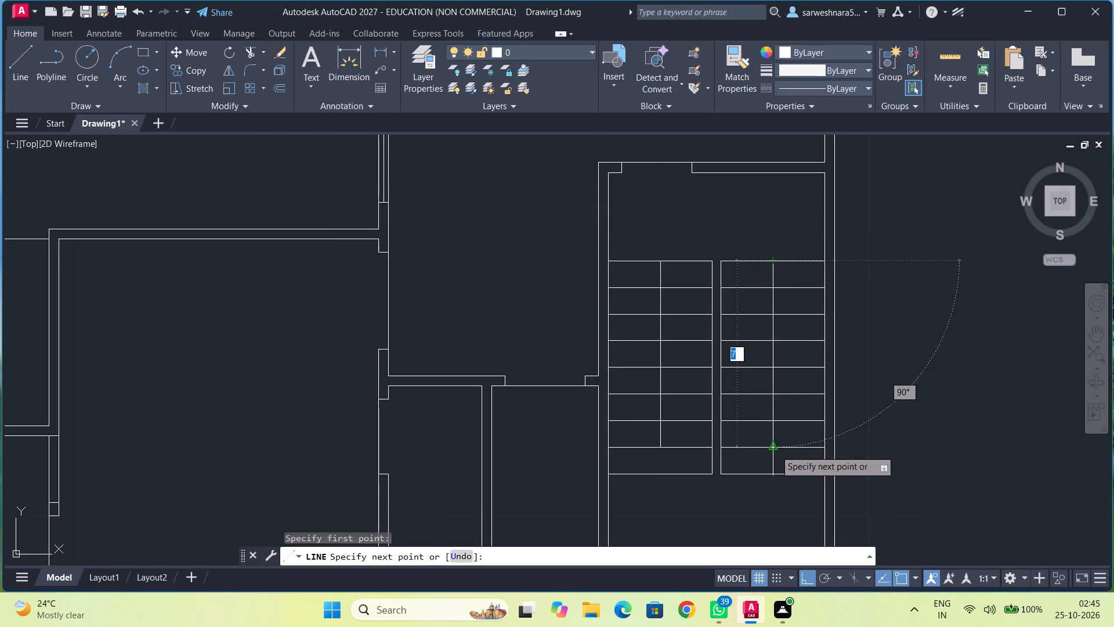
left_click(775, 449)
key("Escape")
In the first plan's staircase, draw a U-shaped line from the left flight's third tread midpoint, below the bottom wall, about 5 across, up to the right flight's top tread.
scroll(727, 402, "down", 2)
middle_click_drag(563, 345, 740, 318)
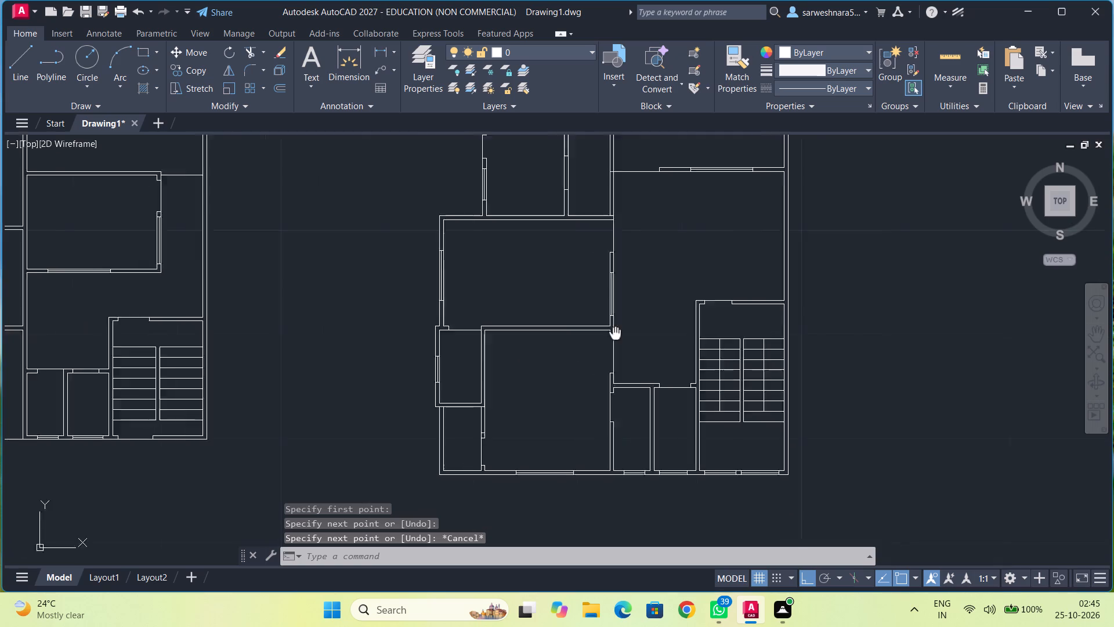
middle_click_drag(740, 318, 744, 318)
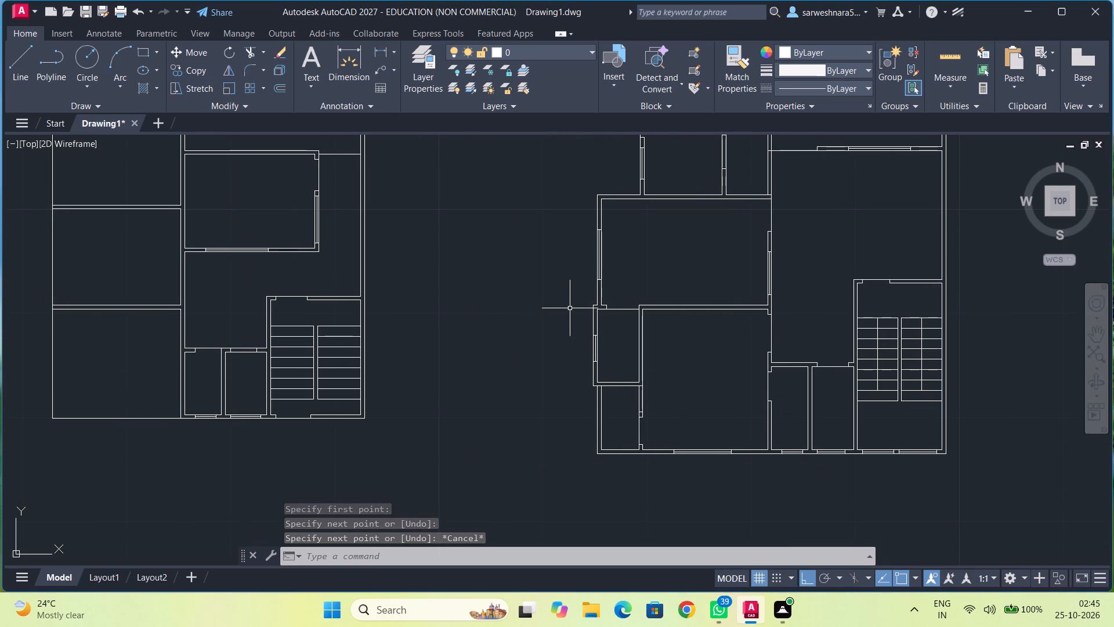
middle_click_drag(601, 349, 587, 343)
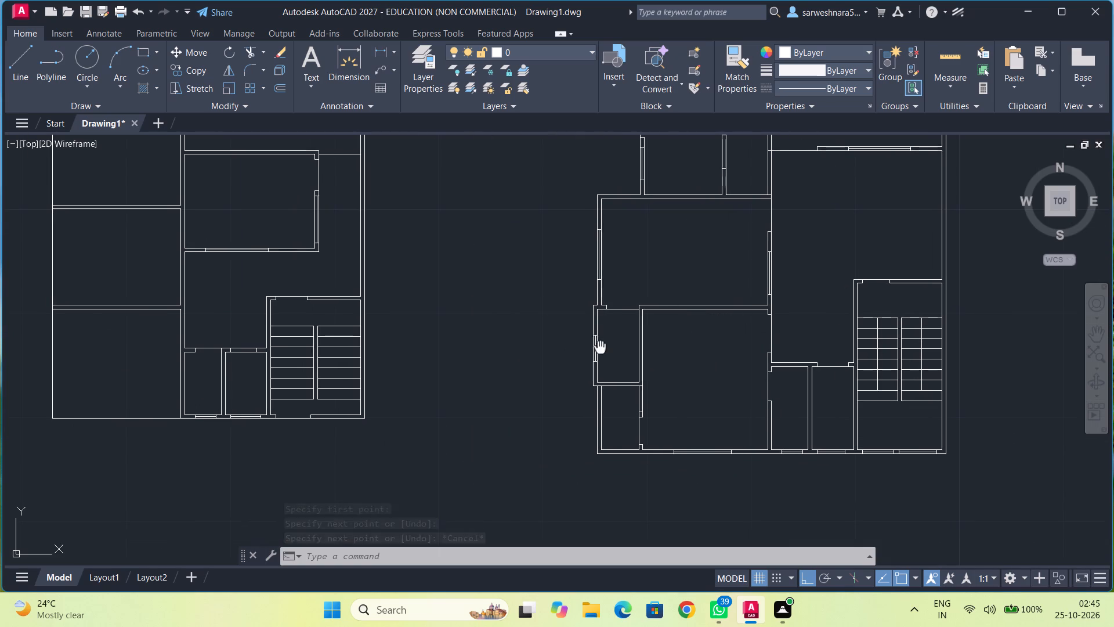
middle_click_drag(587, 343, 743, 302)
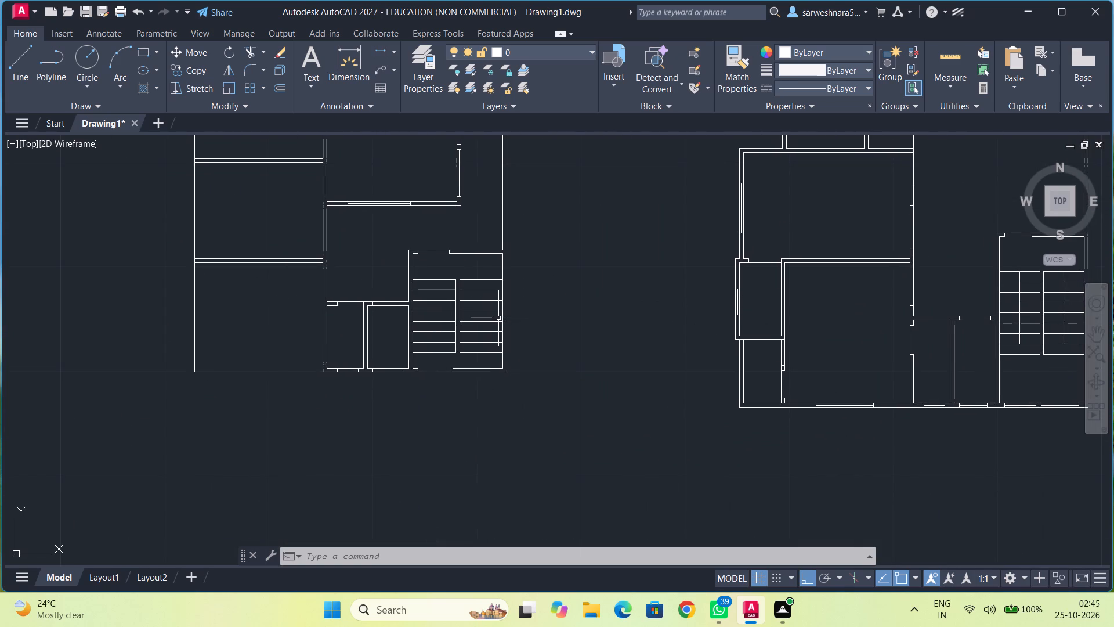
scroll(479, 325, "up", 1)
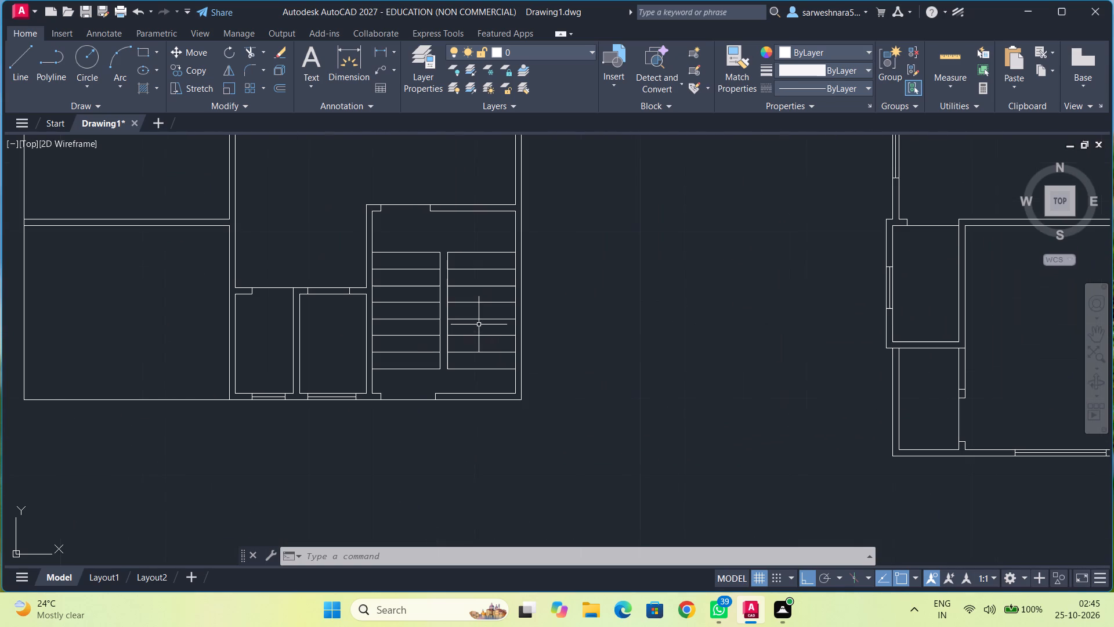
left_click(10, 63)
scroll(339, 265, "up", 1)
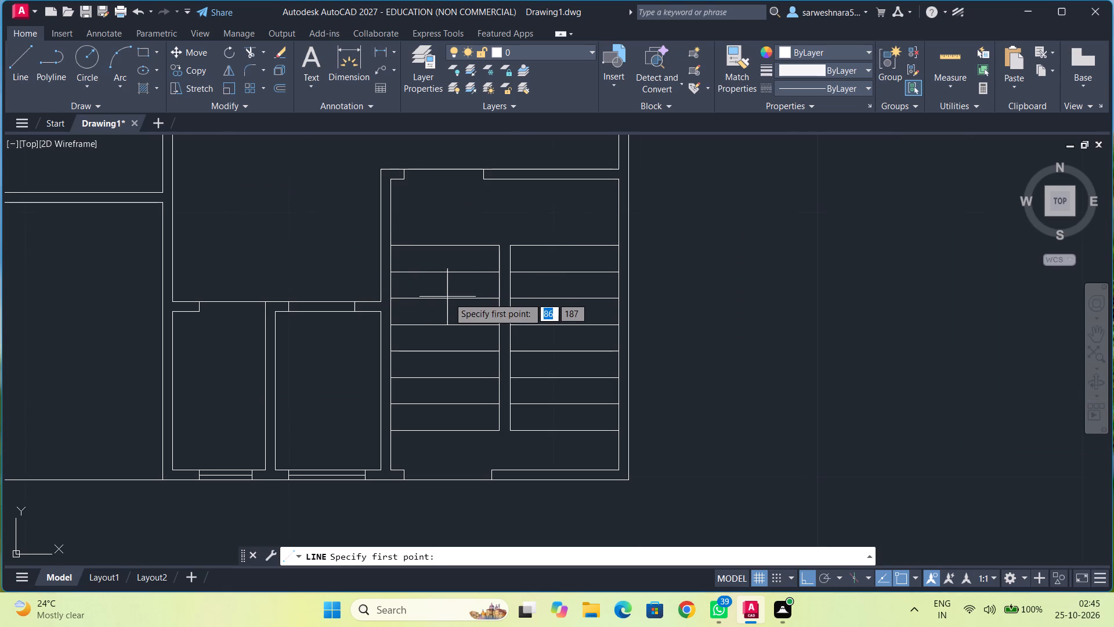
left_click(445, 297)
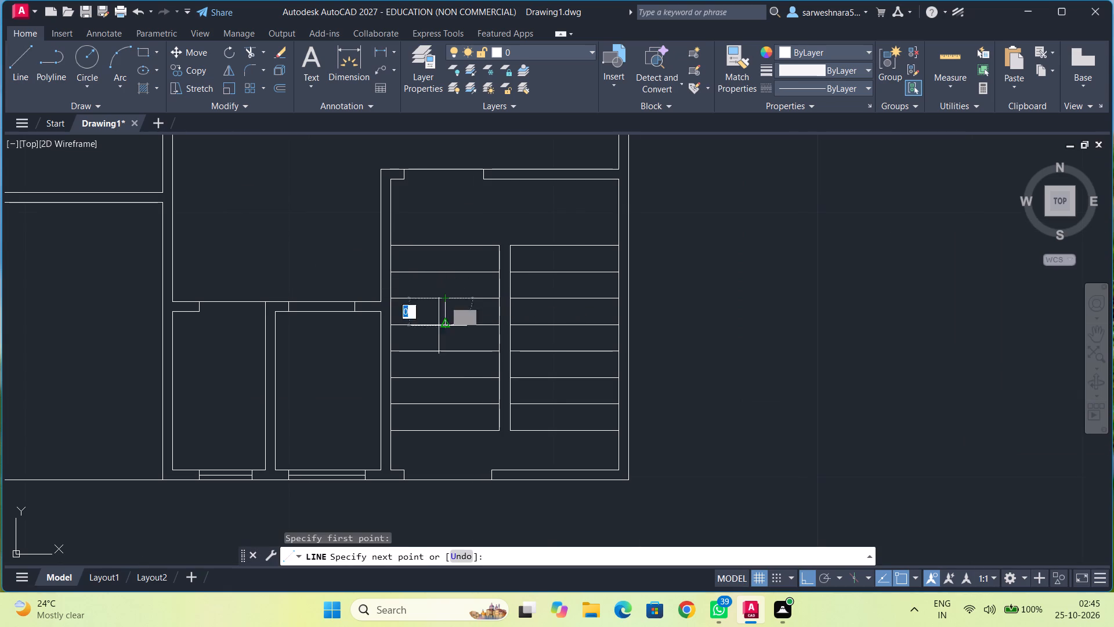
middle_click_drag(449, 499, 450, 439)
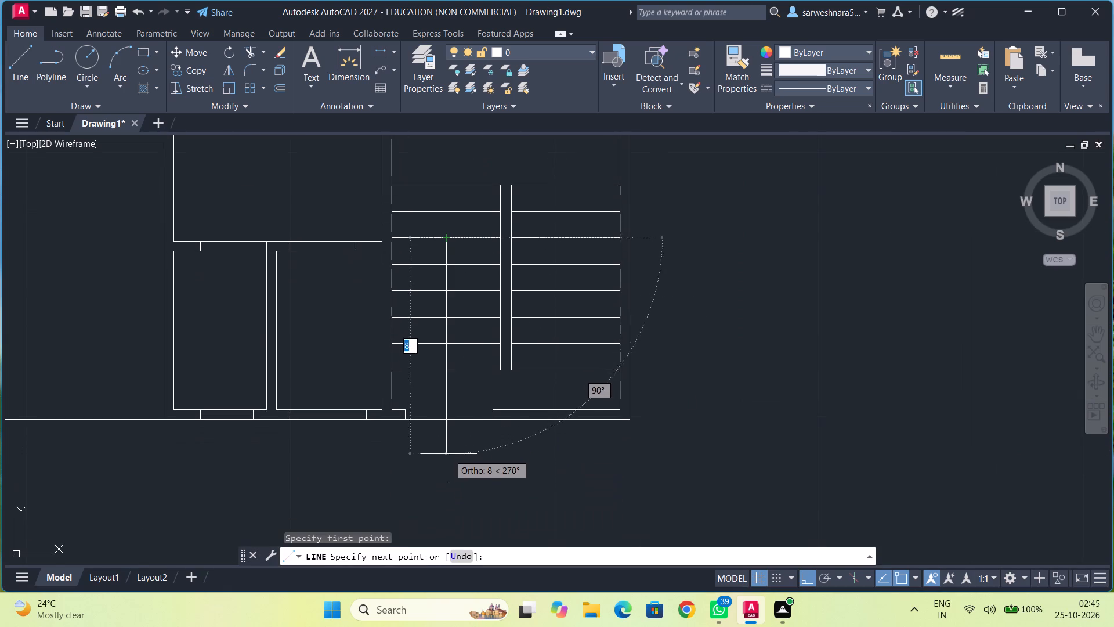
left_click(447, 464)
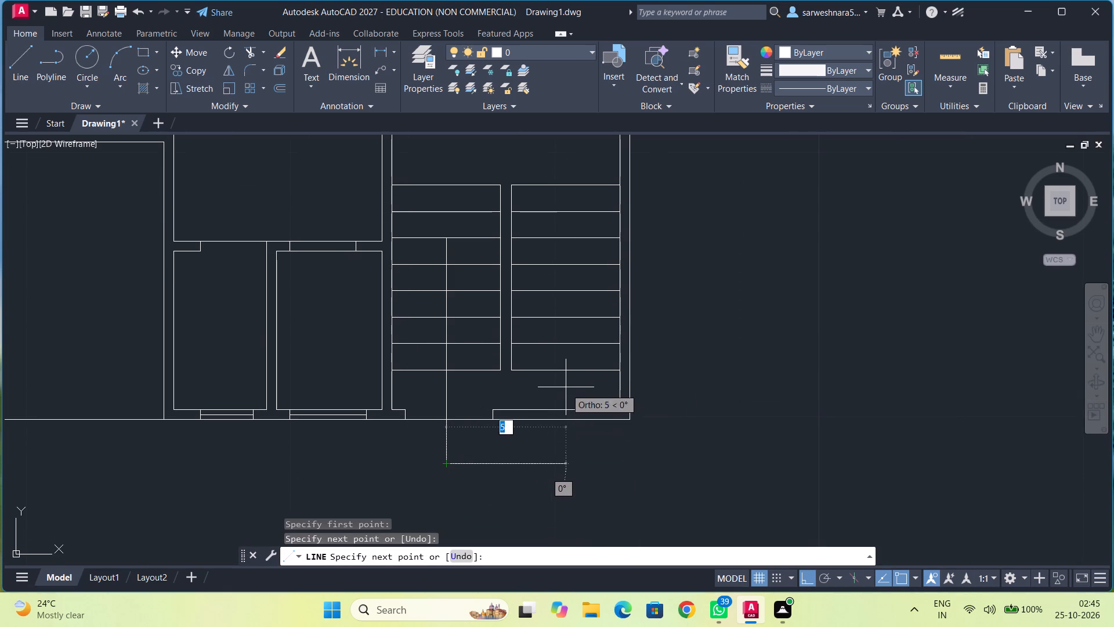
left_click(565, 466)
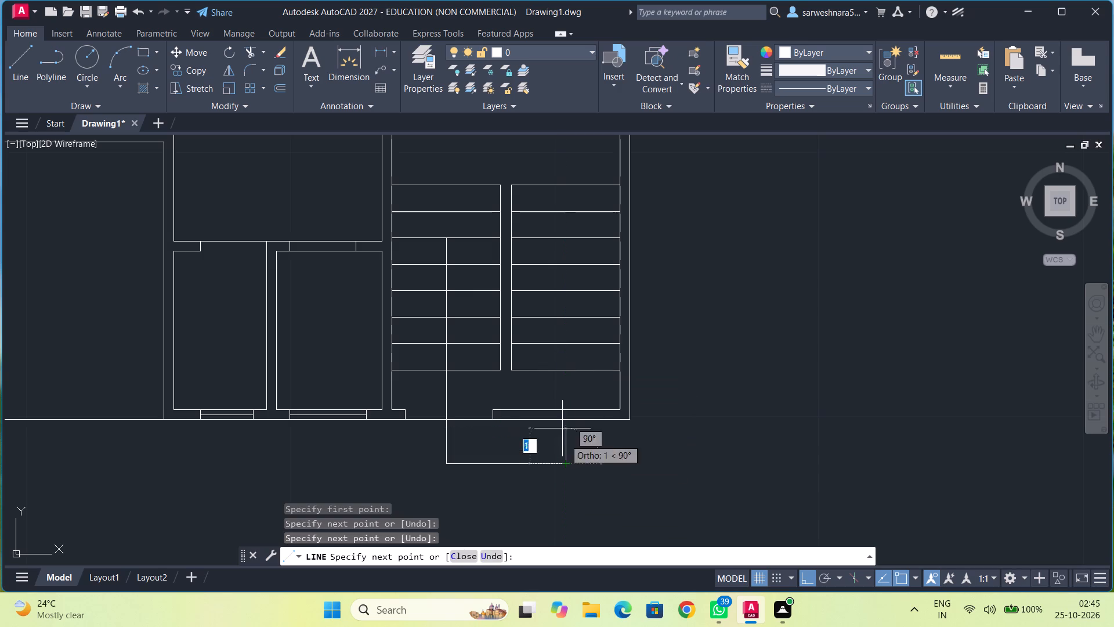
left_click(566, 185)
key("Escape")
scroll(761, 249, "down", 2)
middle_click_drag(763, 250, 679, 410)
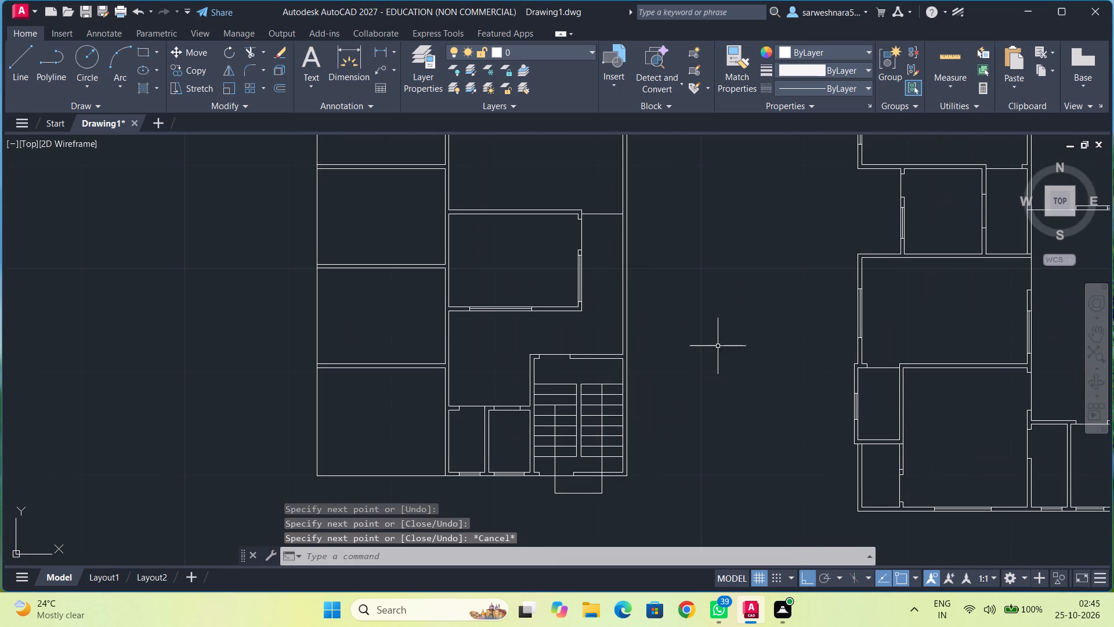
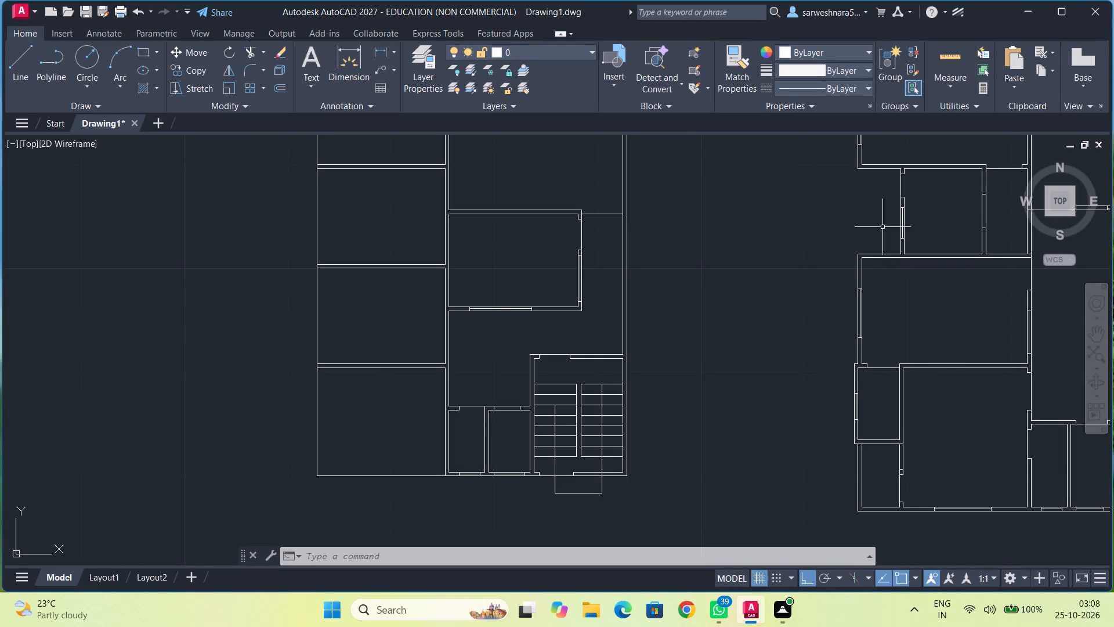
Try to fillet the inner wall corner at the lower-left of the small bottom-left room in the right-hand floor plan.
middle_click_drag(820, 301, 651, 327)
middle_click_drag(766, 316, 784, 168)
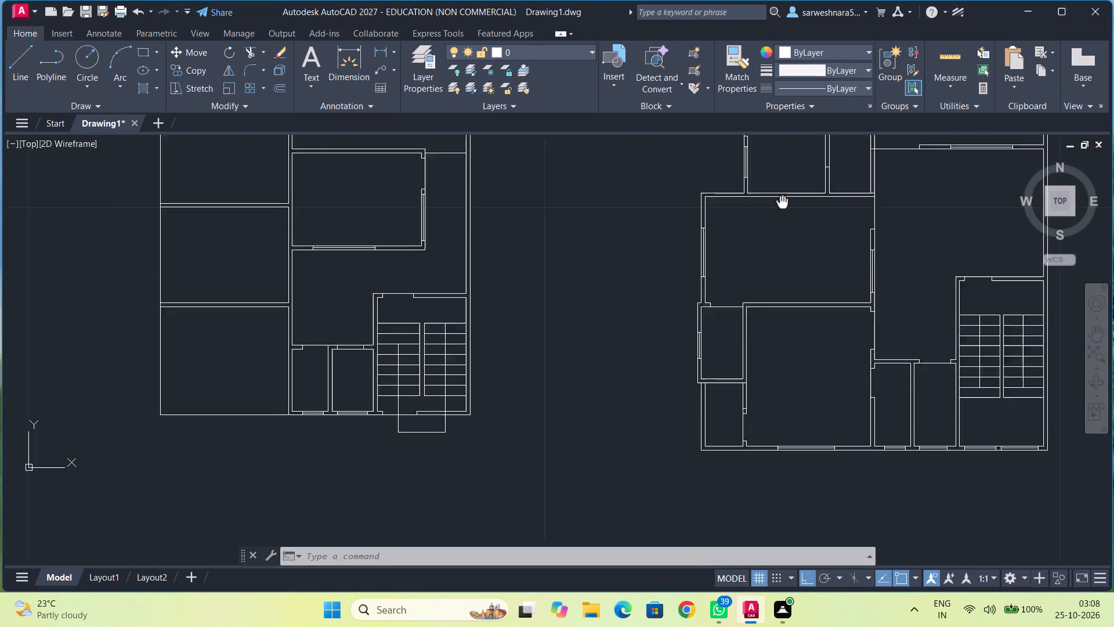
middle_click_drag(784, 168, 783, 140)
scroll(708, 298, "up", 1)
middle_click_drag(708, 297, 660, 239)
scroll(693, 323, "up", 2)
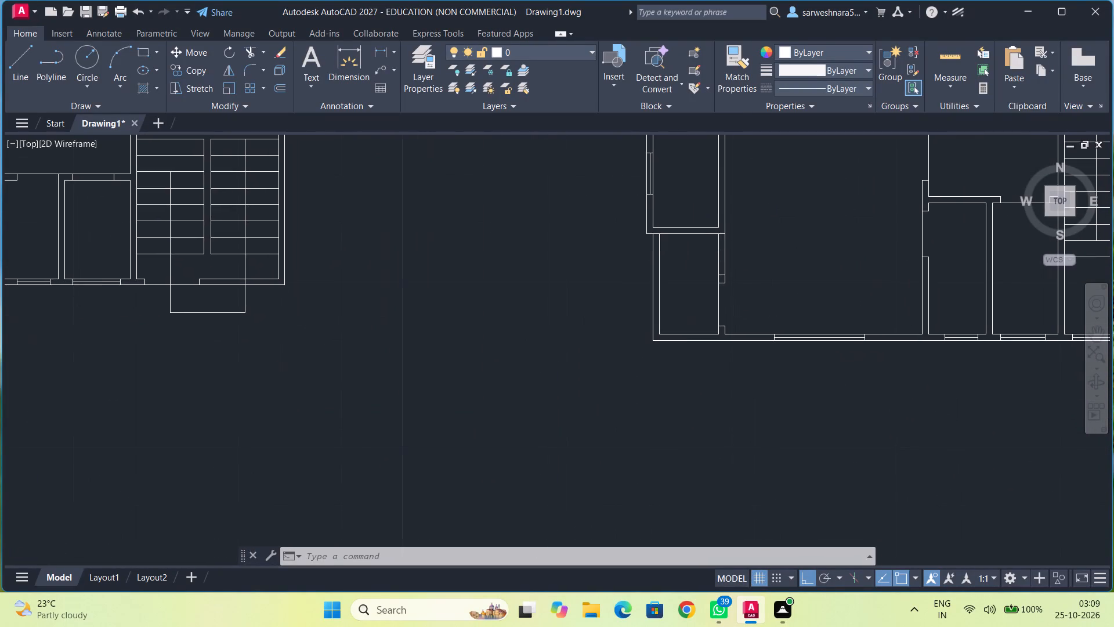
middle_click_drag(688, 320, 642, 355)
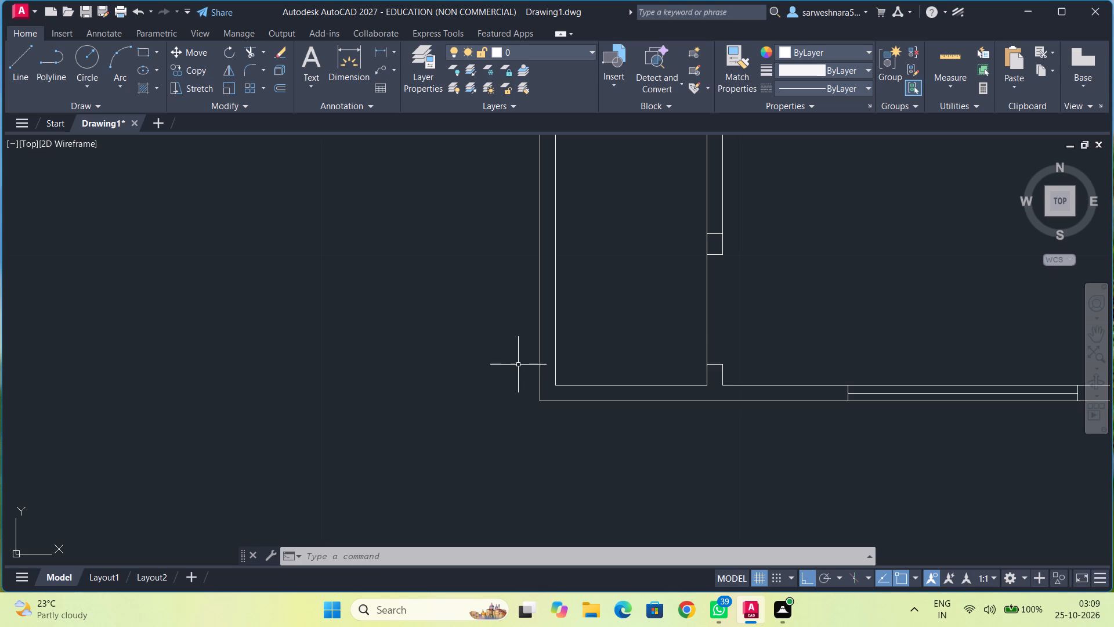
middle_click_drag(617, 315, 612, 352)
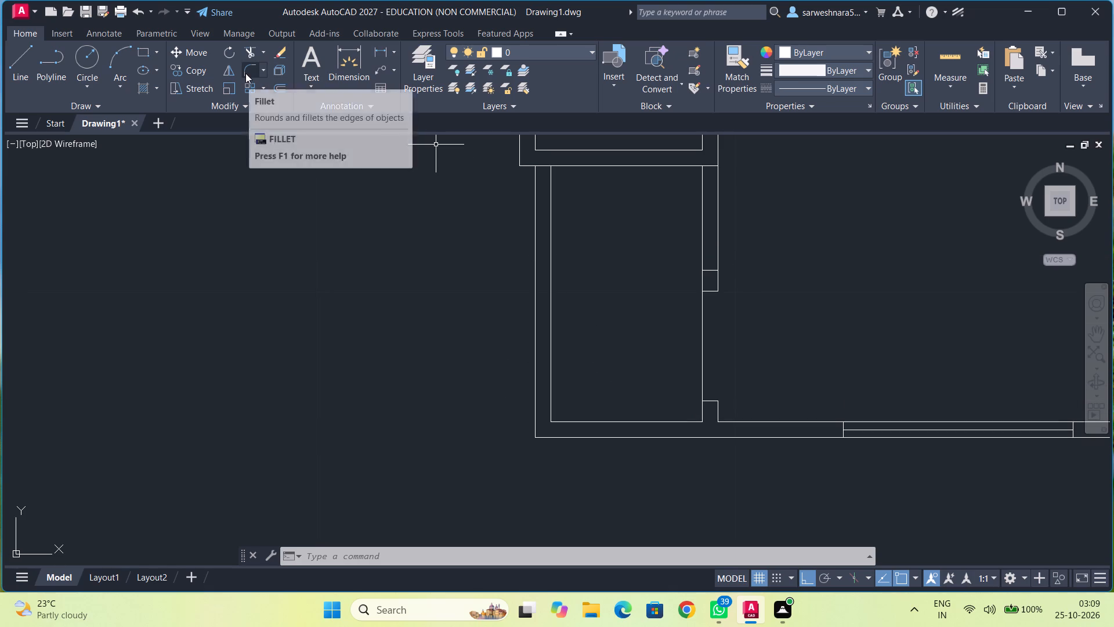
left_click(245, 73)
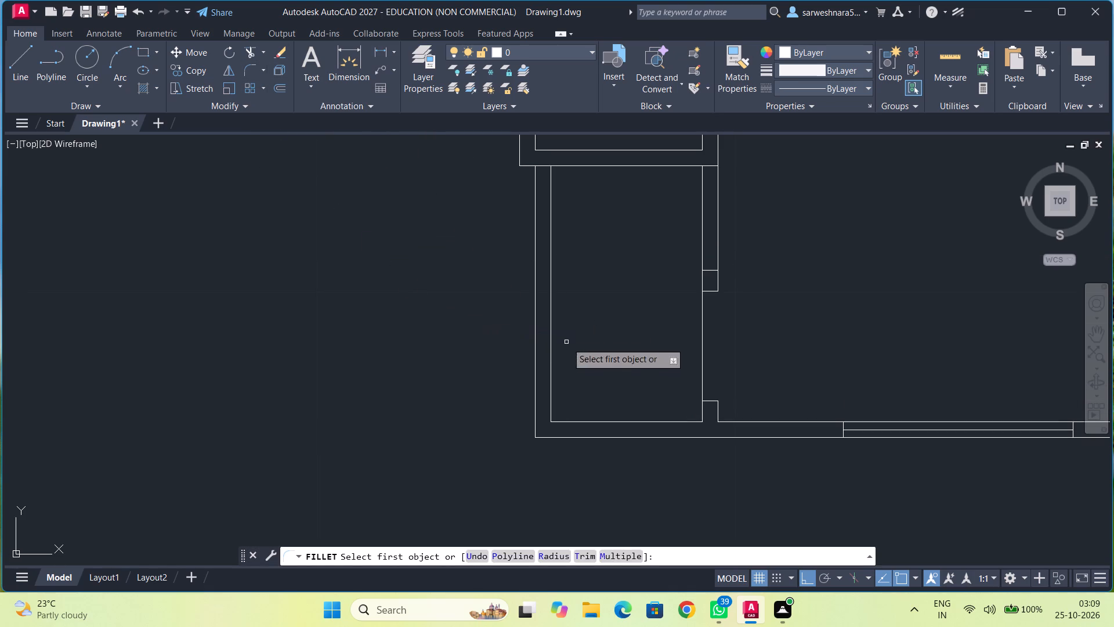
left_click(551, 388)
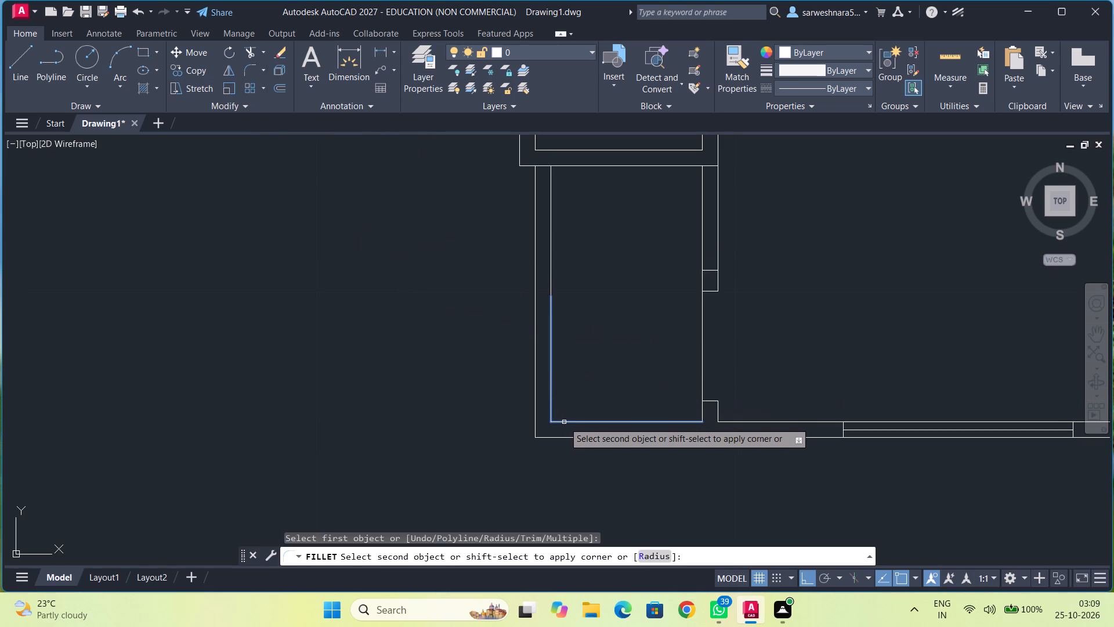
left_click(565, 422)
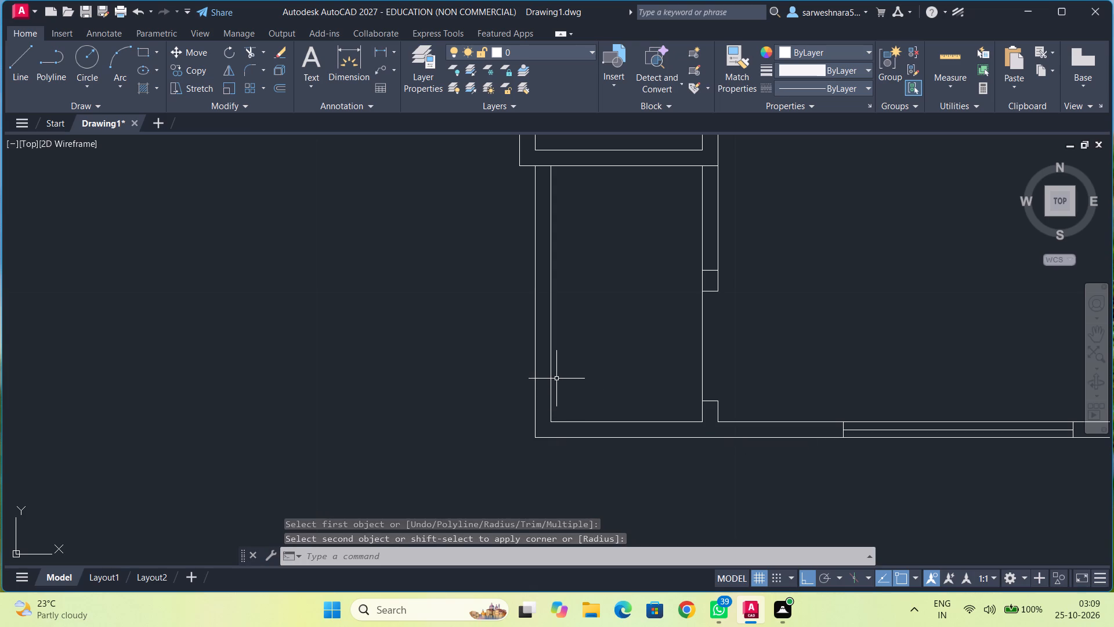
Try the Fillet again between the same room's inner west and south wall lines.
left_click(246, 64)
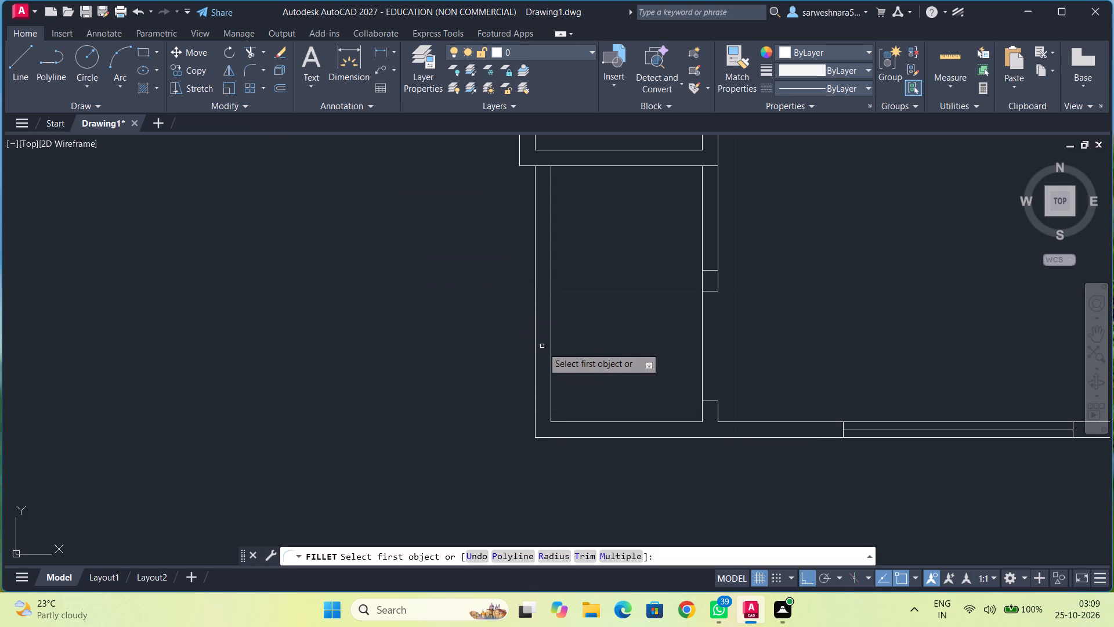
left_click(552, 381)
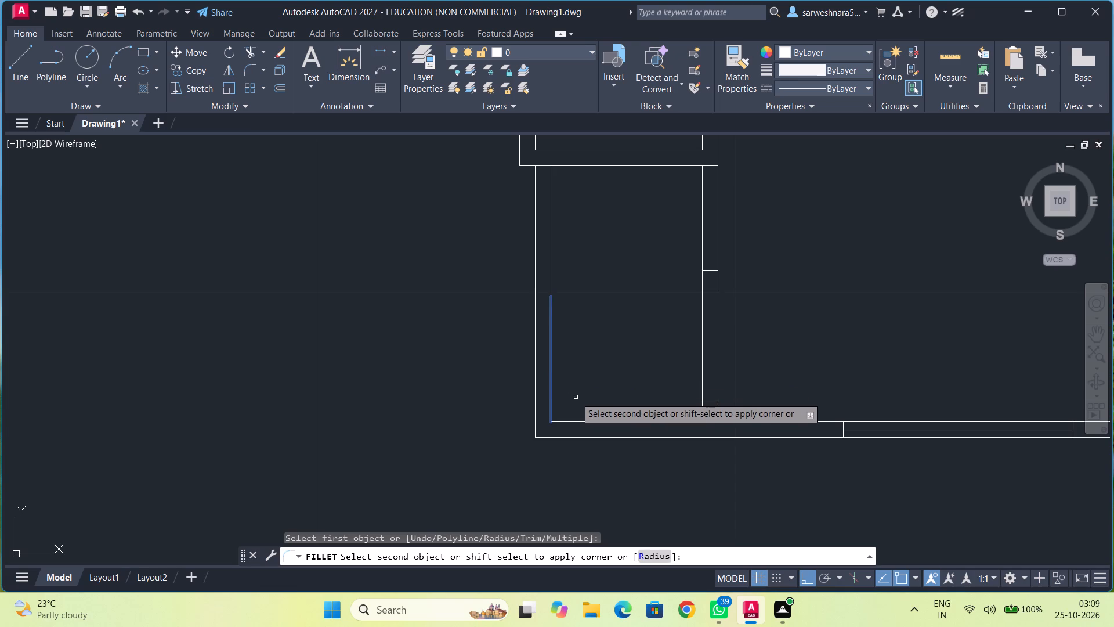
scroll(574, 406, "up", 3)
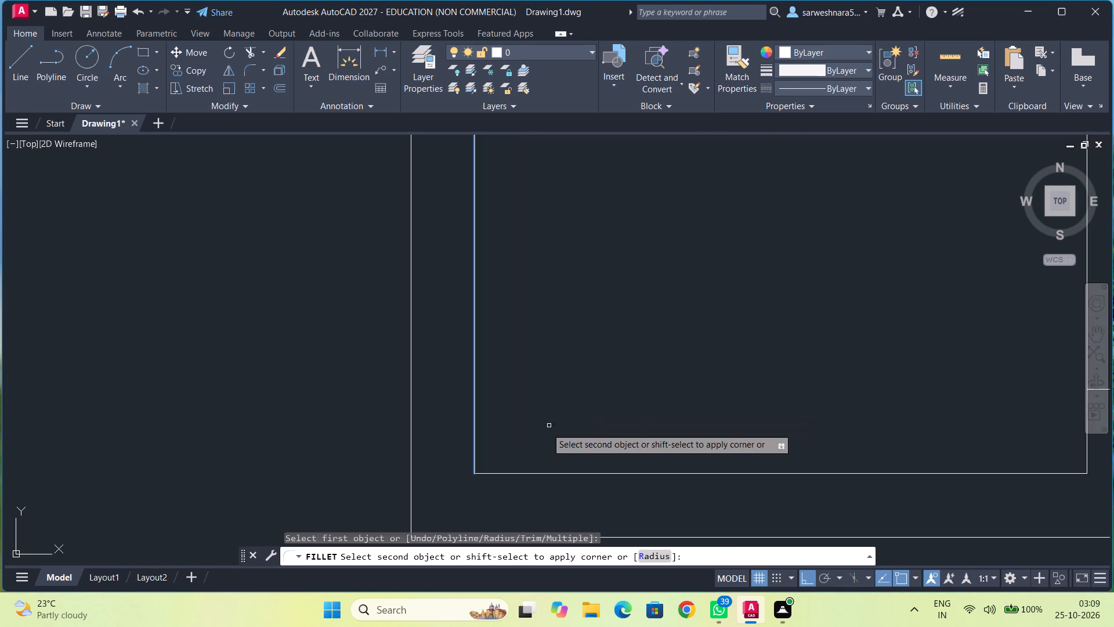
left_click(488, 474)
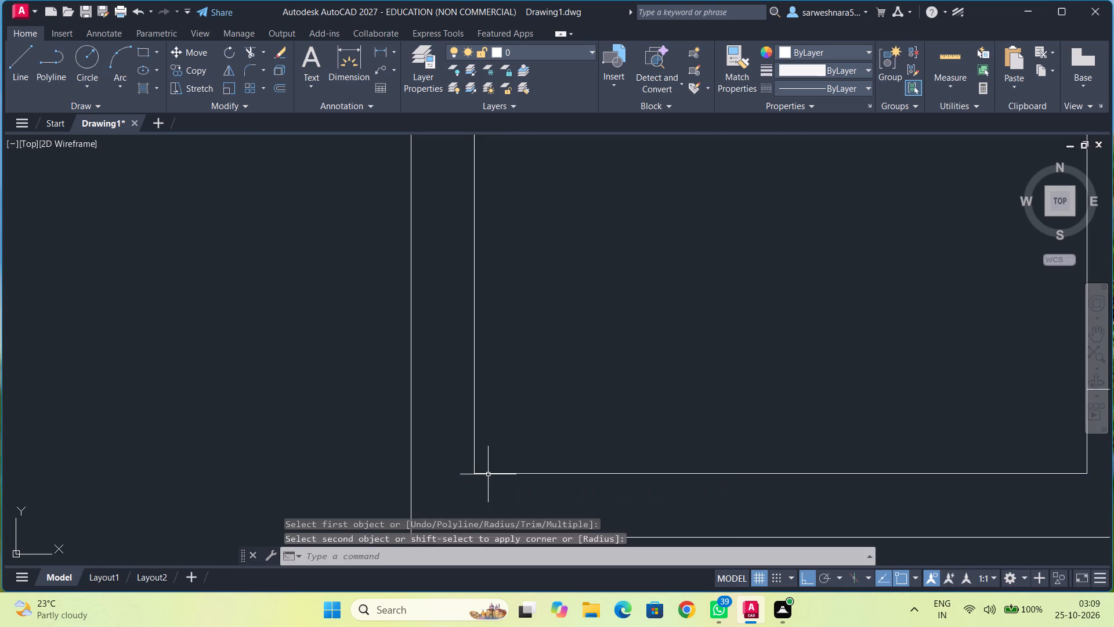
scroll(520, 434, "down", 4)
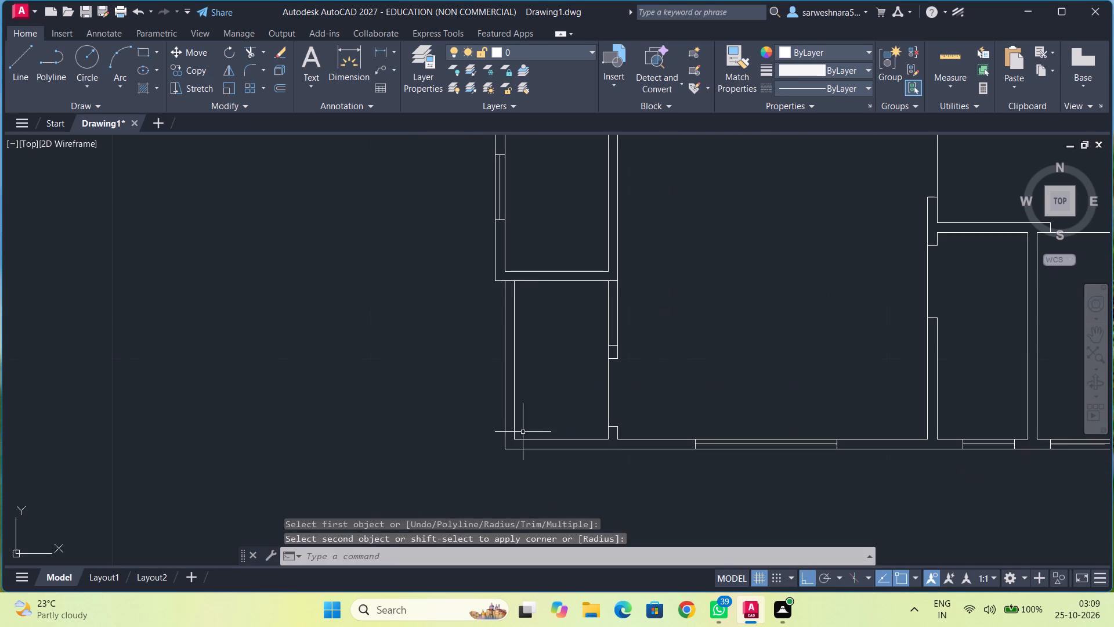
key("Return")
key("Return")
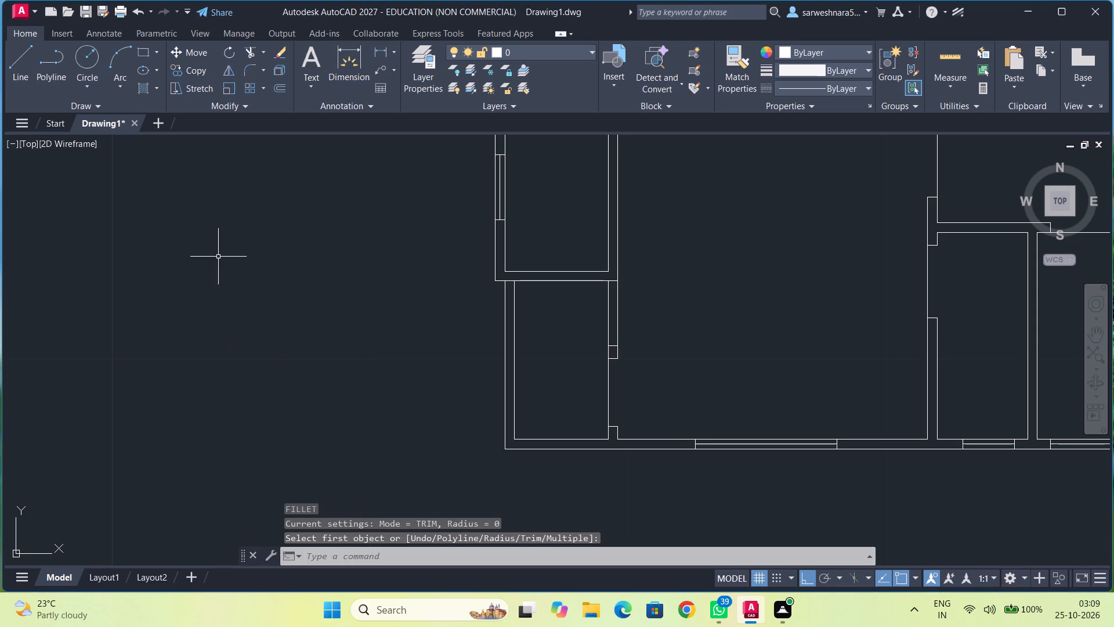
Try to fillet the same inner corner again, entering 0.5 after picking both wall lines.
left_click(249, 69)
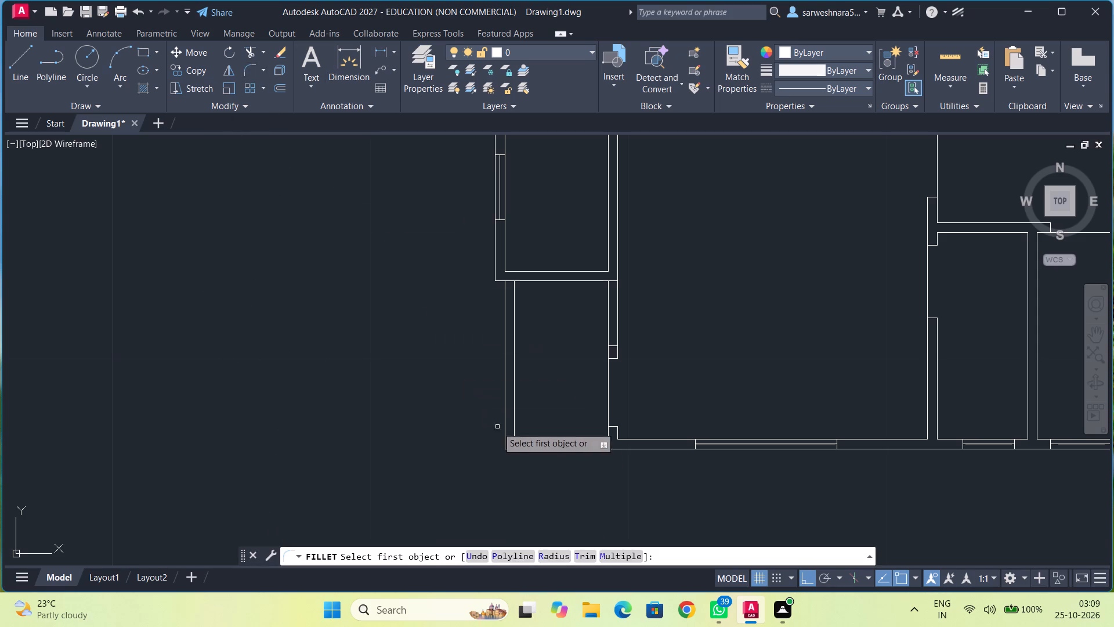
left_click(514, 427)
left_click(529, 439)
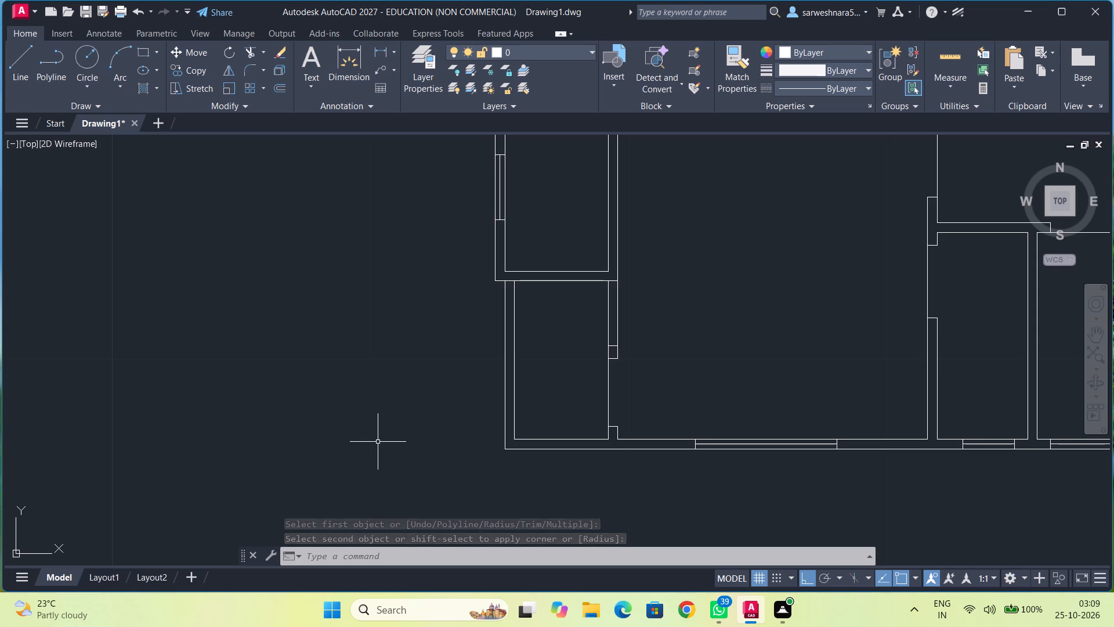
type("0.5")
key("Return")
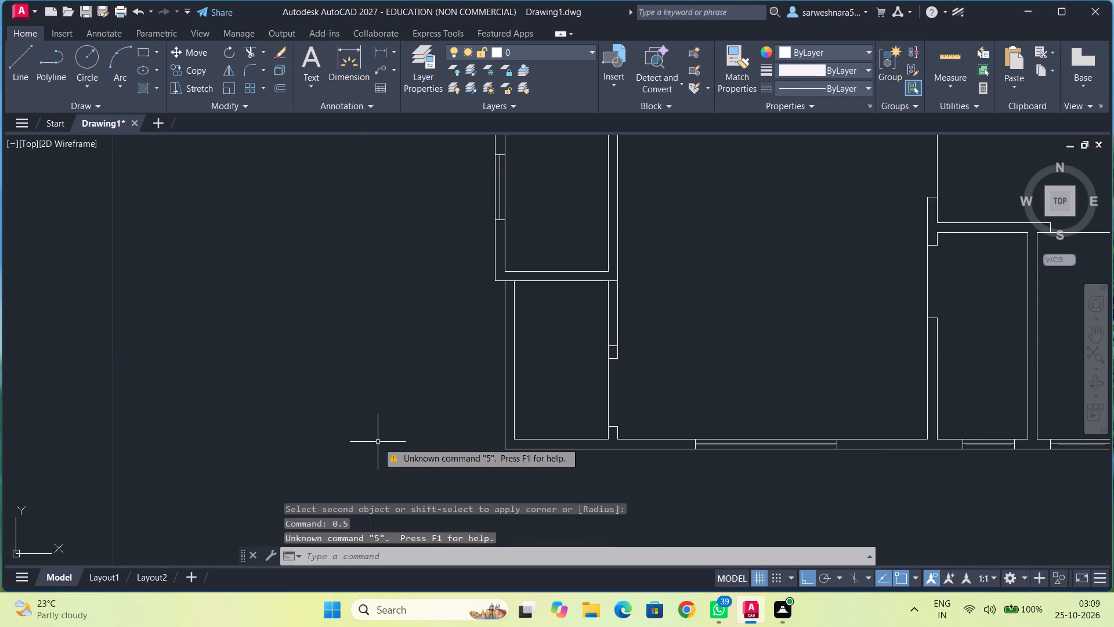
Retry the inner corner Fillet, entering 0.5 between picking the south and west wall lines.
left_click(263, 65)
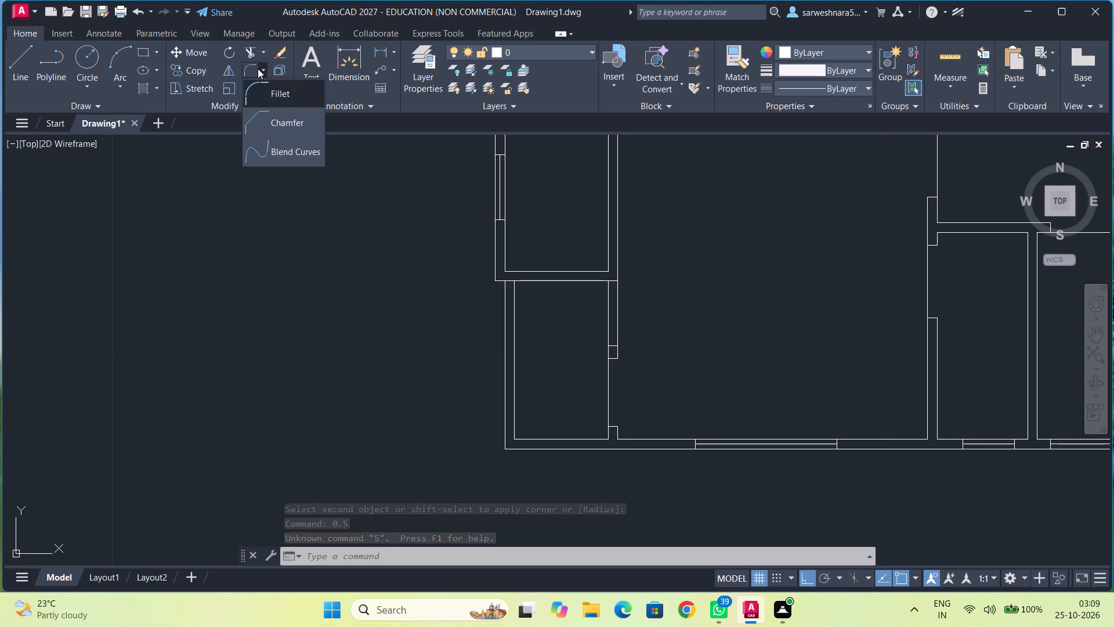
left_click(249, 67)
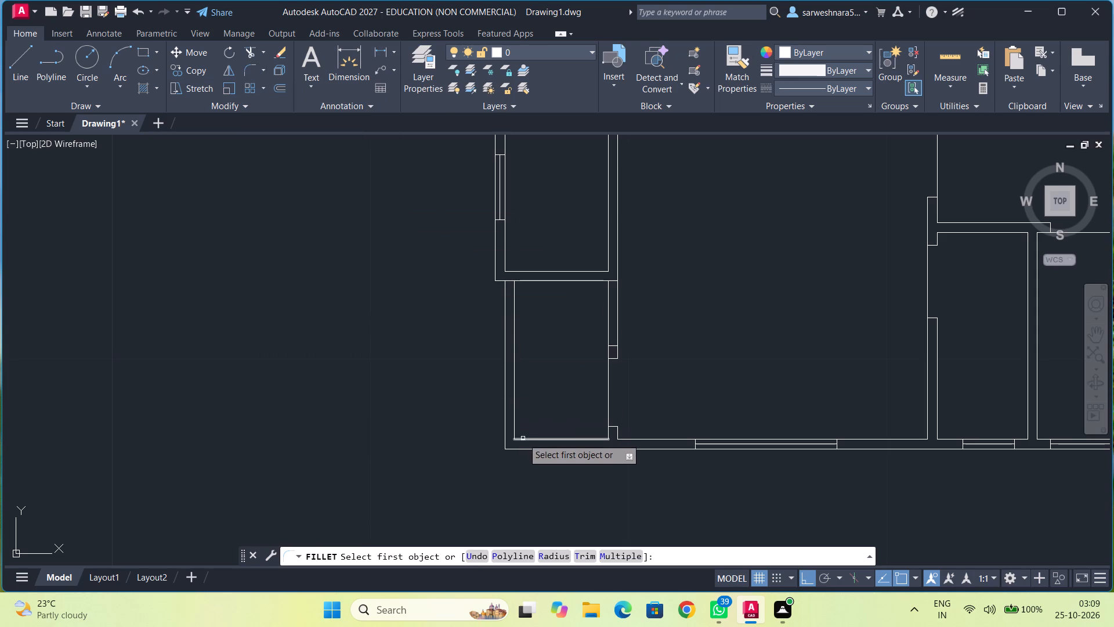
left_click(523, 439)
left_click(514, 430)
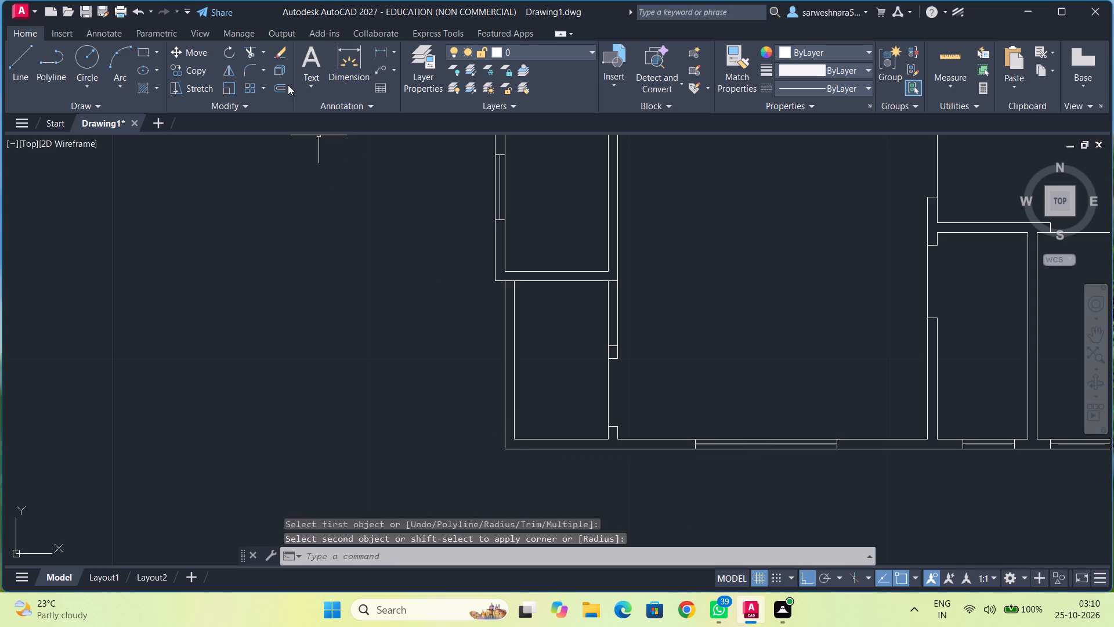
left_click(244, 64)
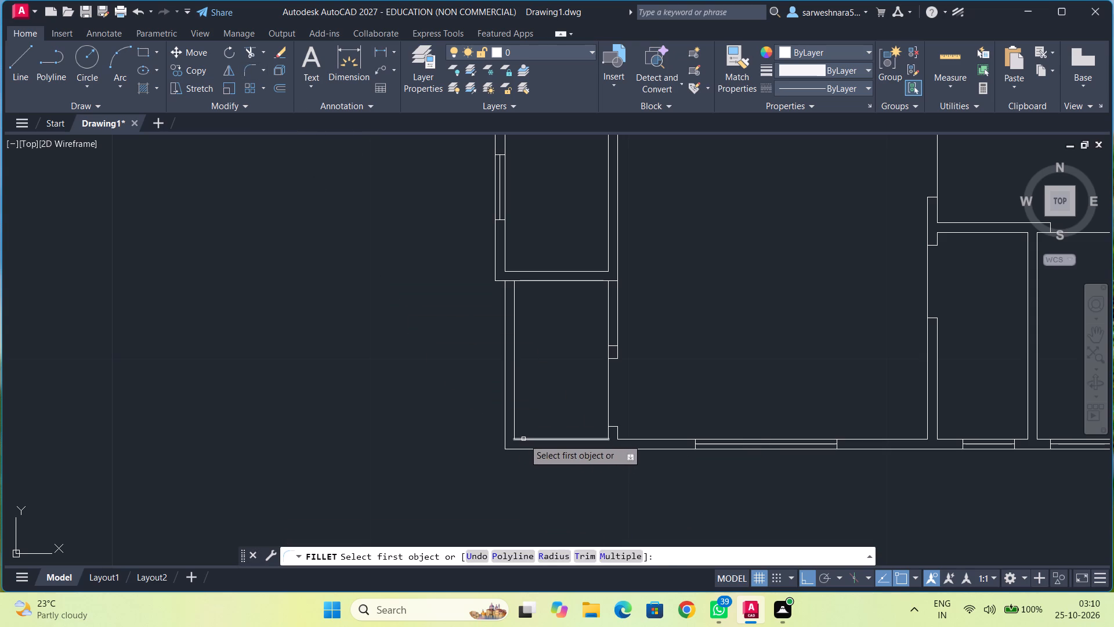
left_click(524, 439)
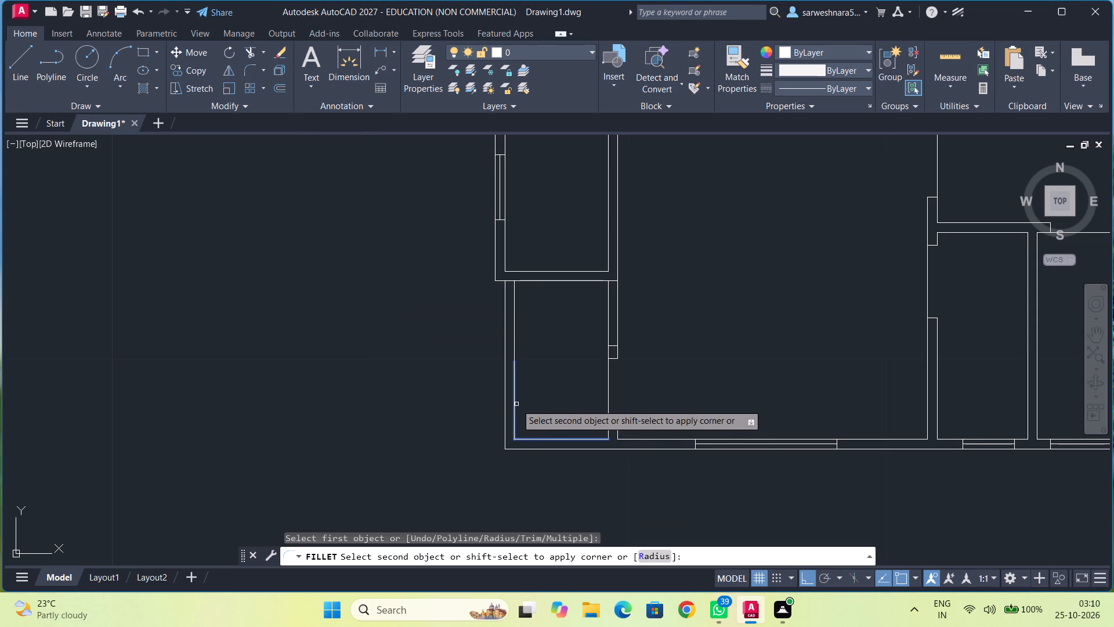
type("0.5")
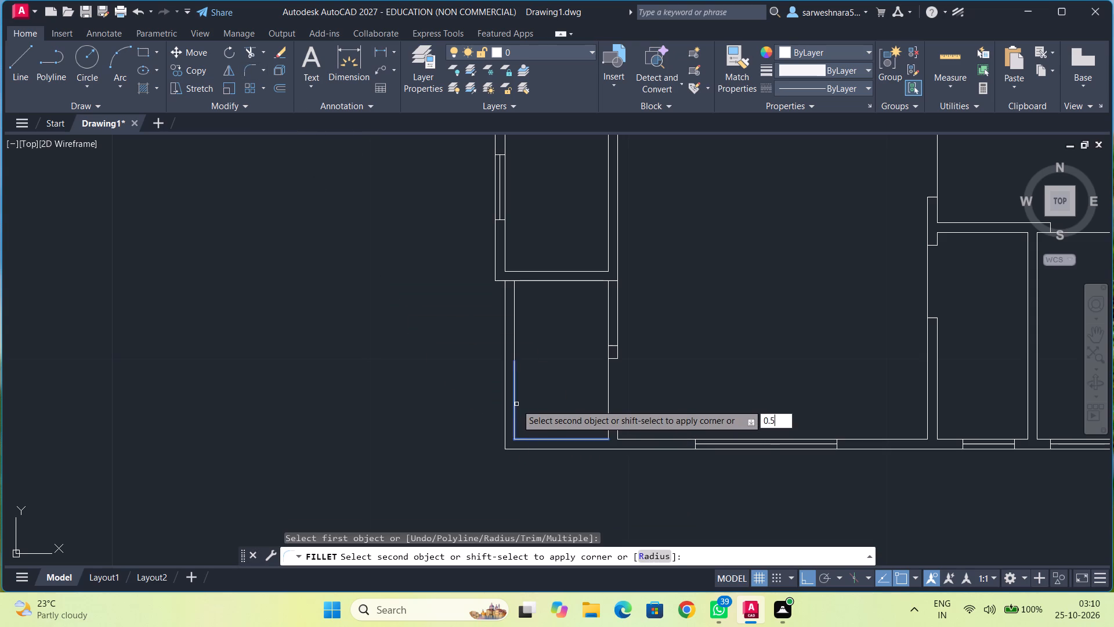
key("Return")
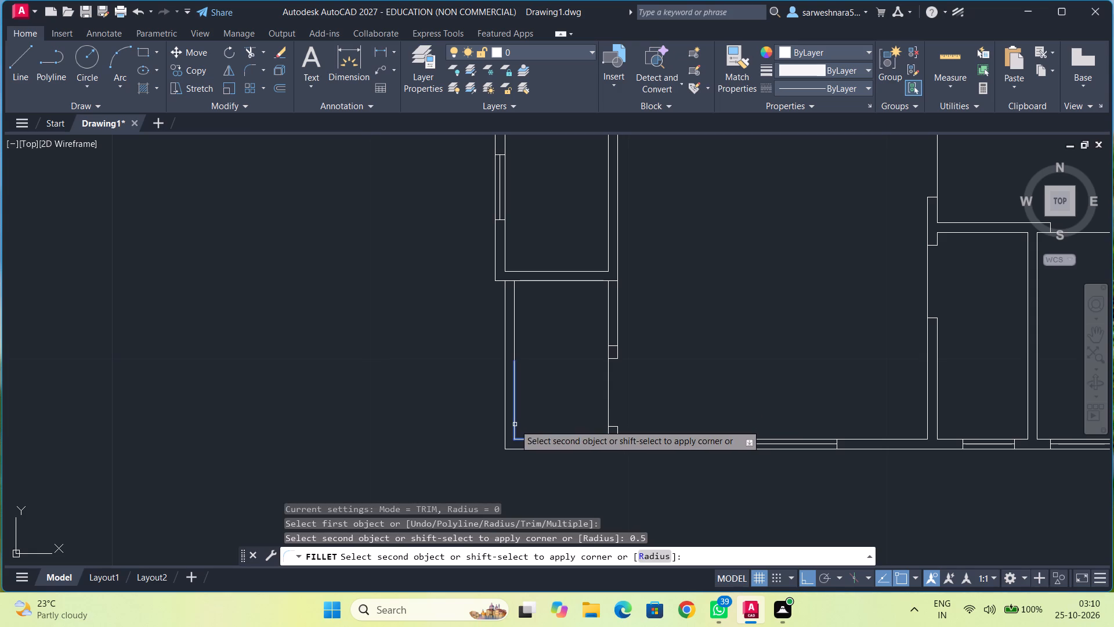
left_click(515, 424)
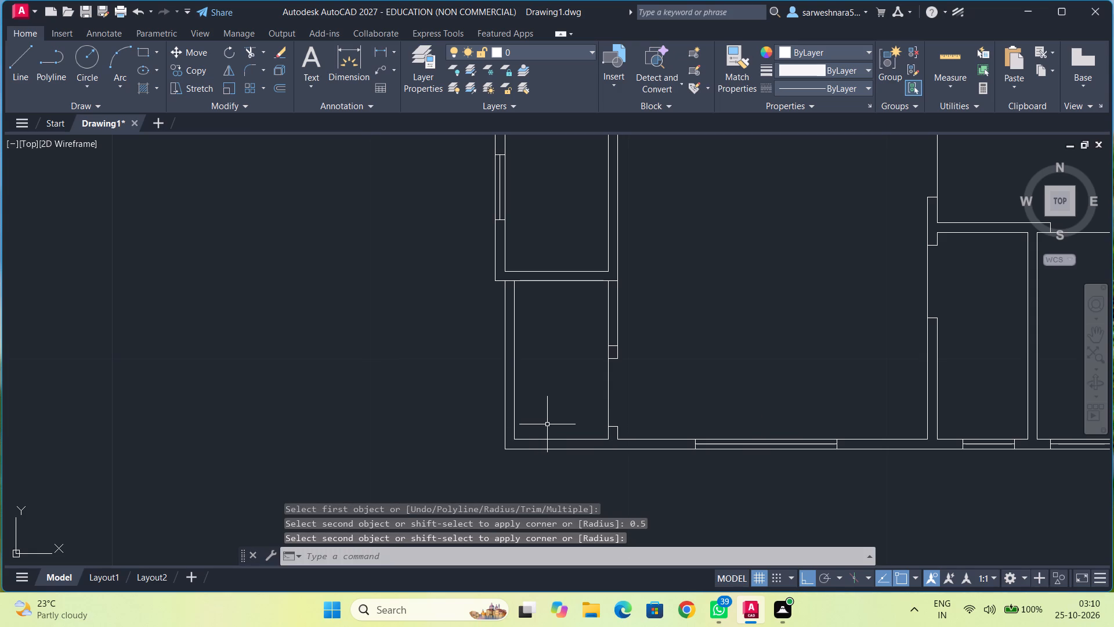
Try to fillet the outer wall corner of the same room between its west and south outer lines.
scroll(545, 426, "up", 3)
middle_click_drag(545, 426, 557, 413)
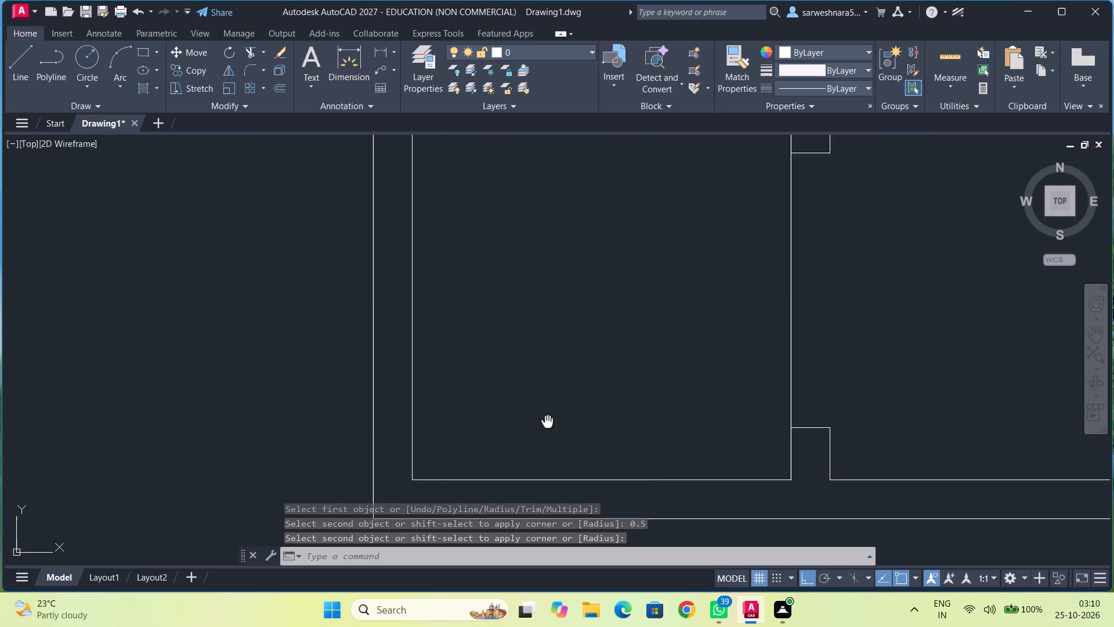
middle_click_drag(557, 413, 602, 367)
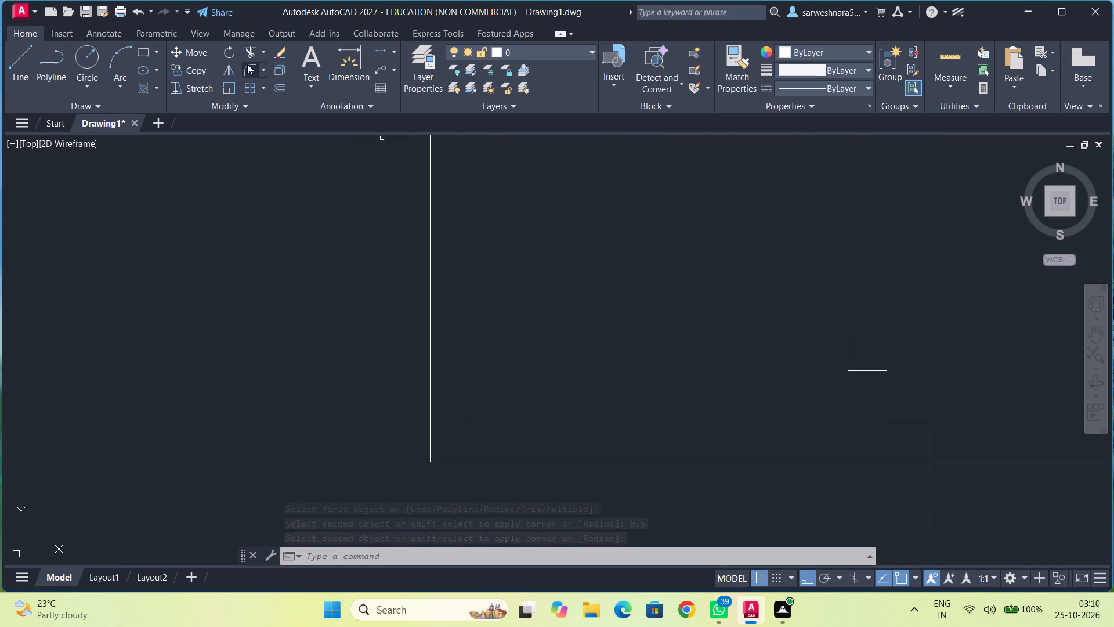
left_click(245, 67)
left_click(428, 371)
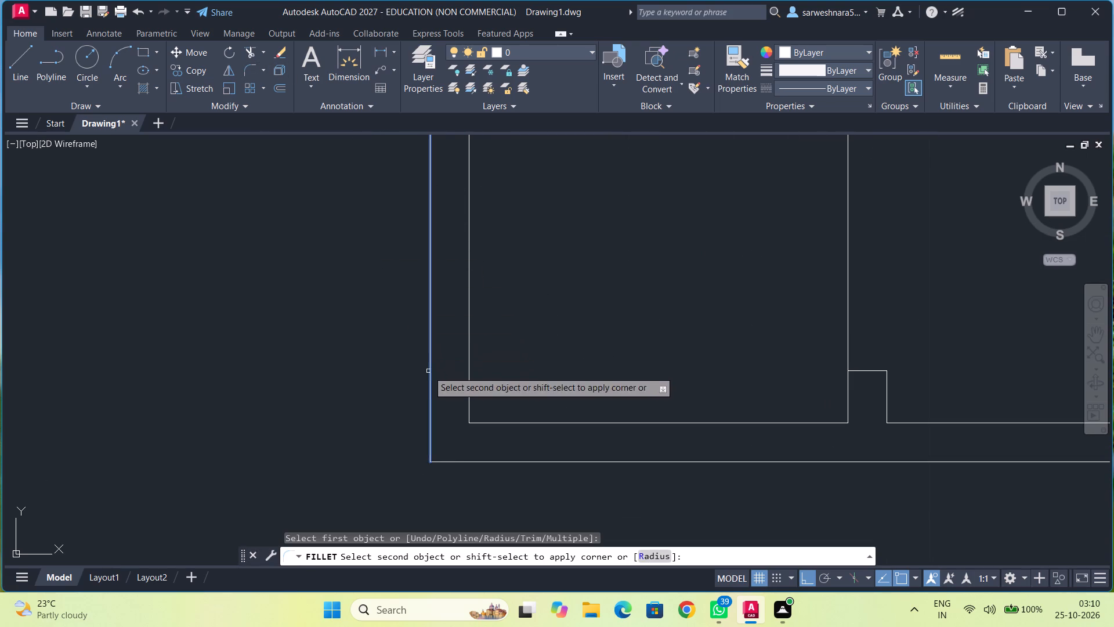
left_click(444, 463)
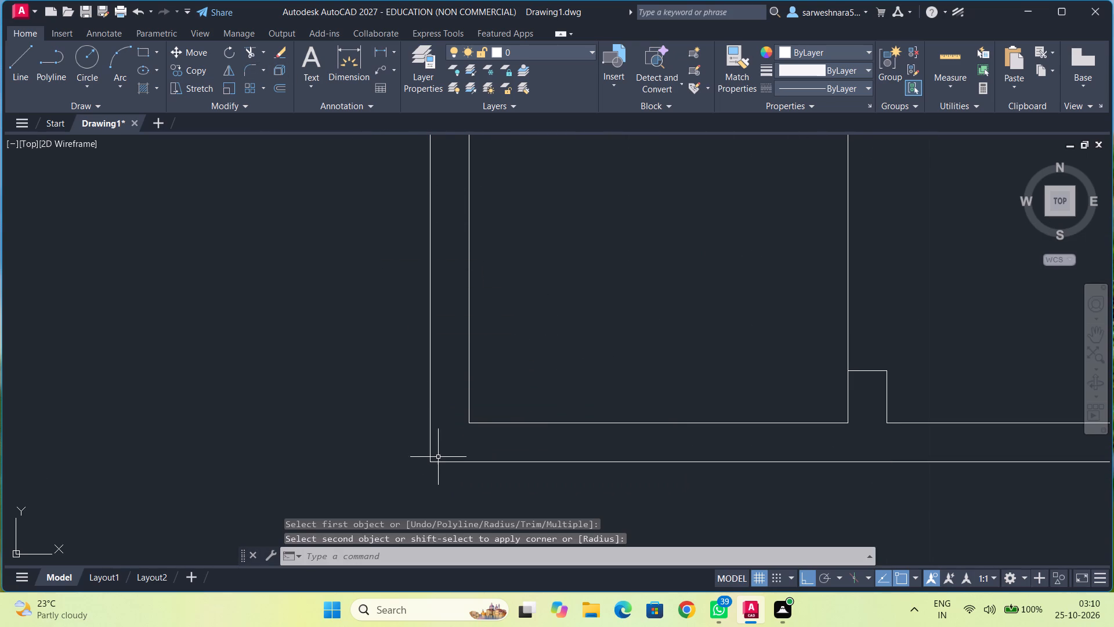
Fillet the outer wall corner of the small southwest room with radius 1, between its west and south outer lines.
left_click_drag(435, 364, 423, 384)
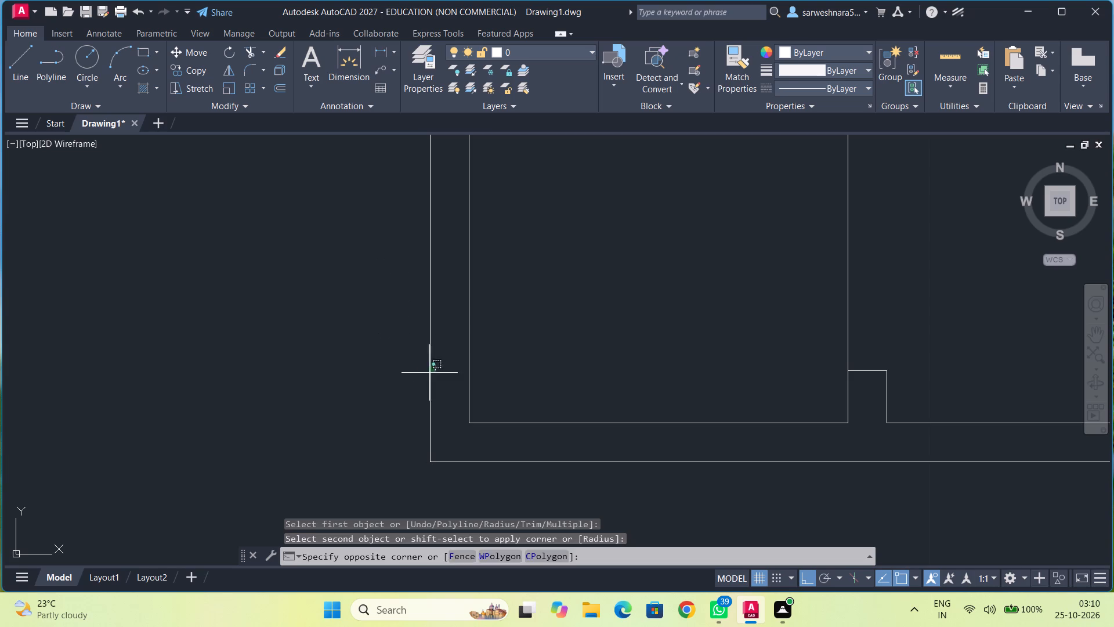
left_click_drag(423, 384, 484, 466)
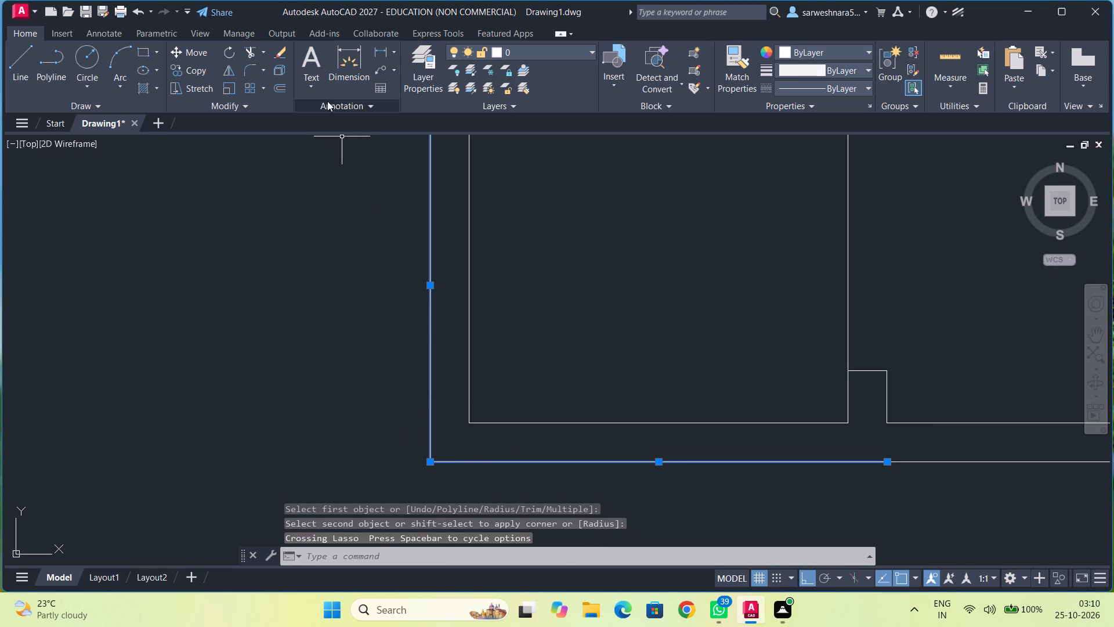
scroll(445, 232, "down", 2)
middle_click_drag(516, 279, 511, 331)
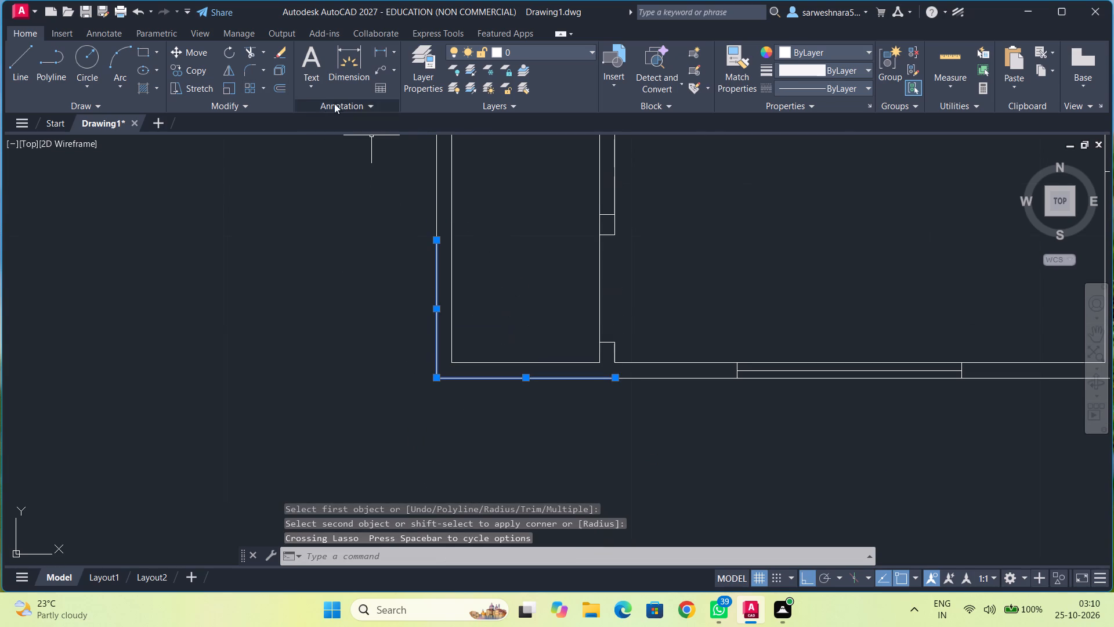
left_click(247, 68)
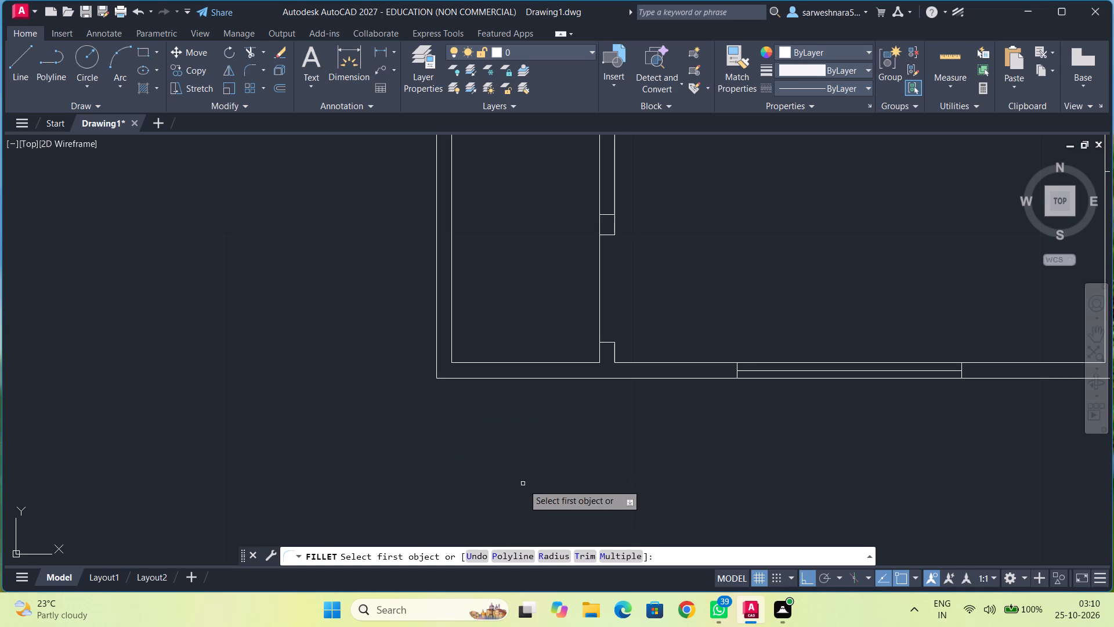
left_click(549, 557)
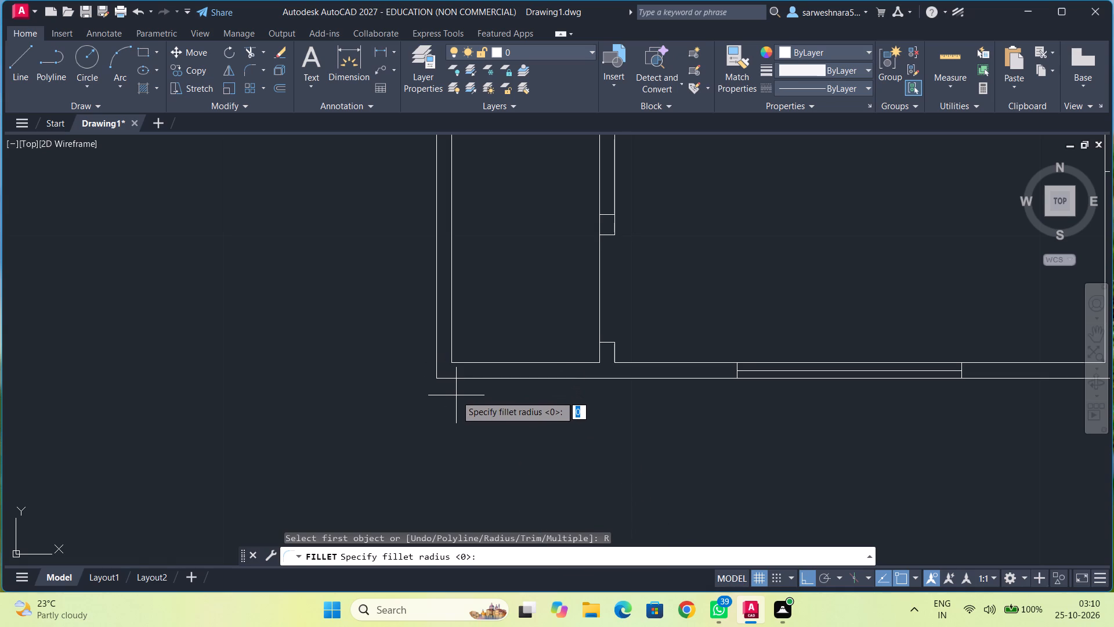
key("1")
key("Return")
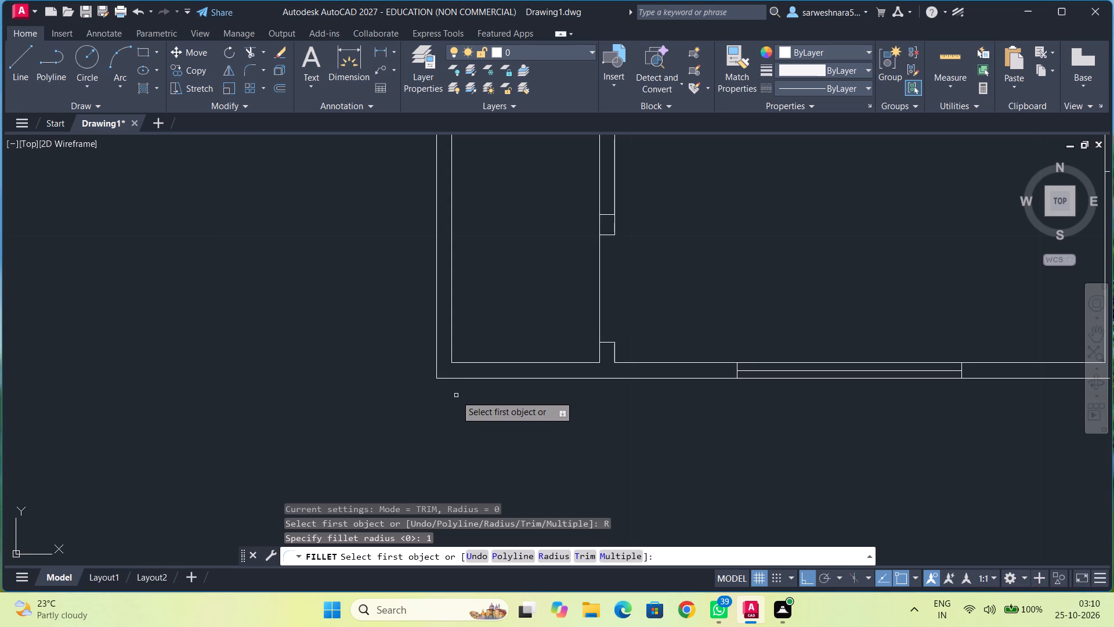
left_click(436, 354)
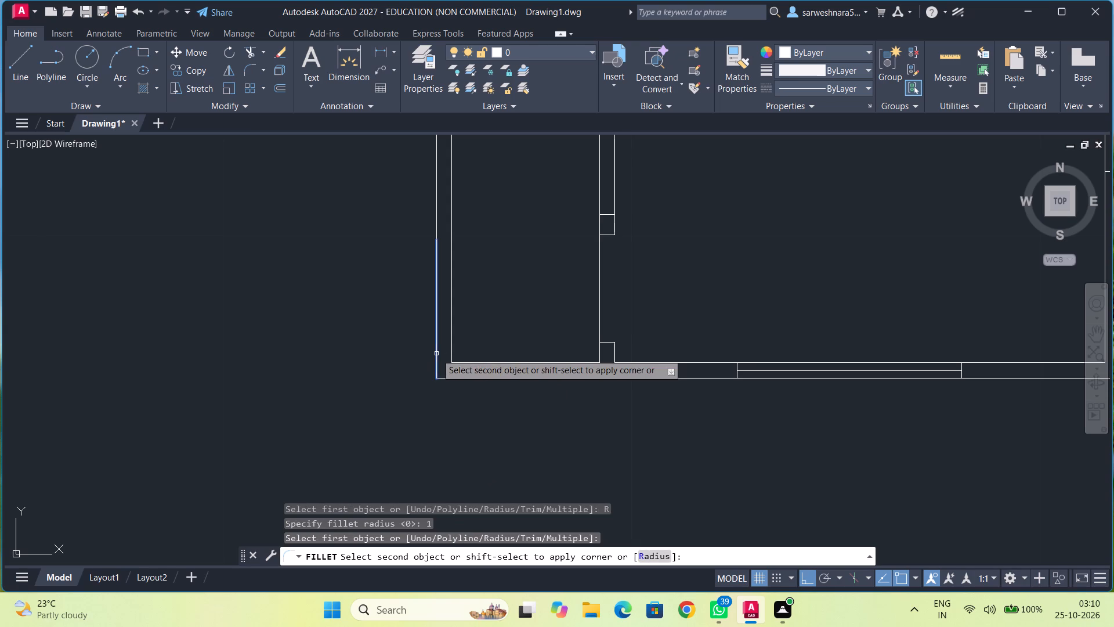
left_click(453, 380)
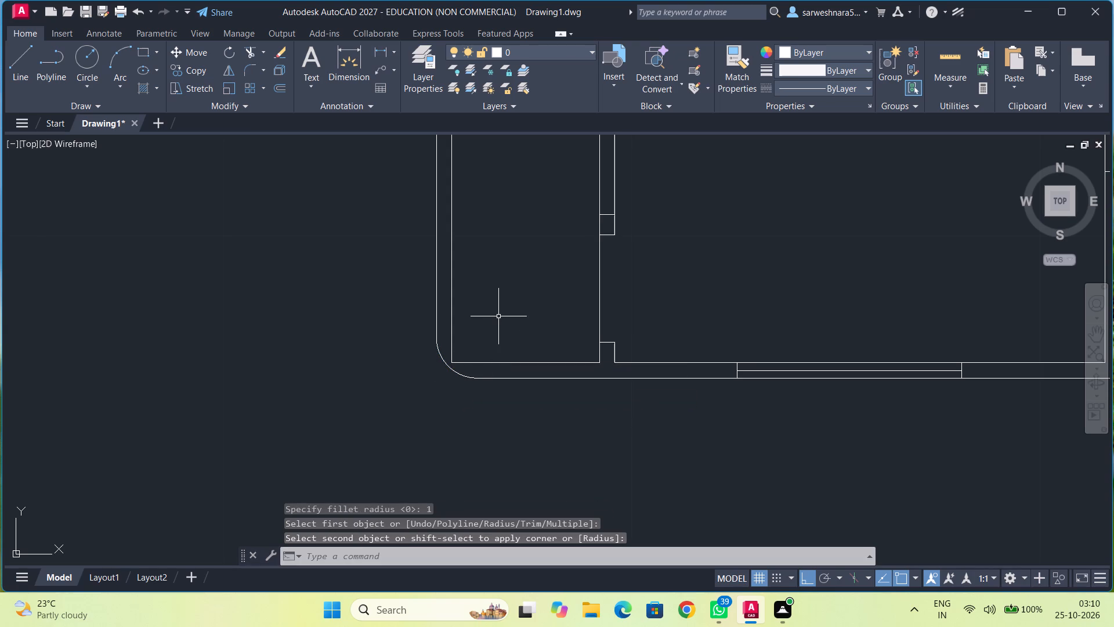
Fillet the same room's inner wall corner with radius 1, between its south and west inner lines.
left_click(249, 71)
left_click(558, 558)
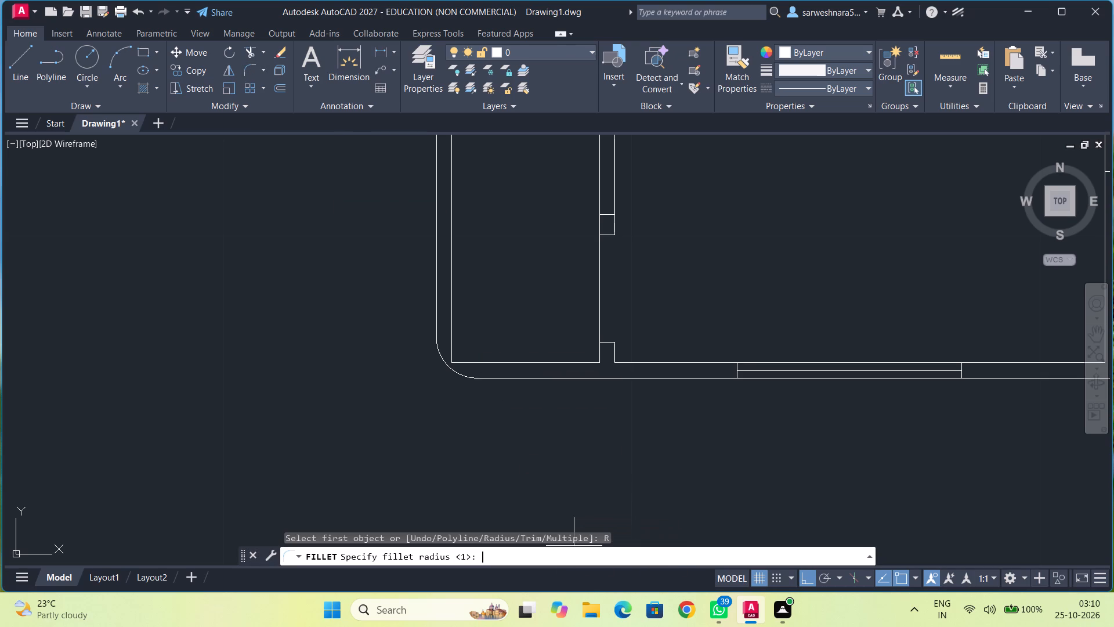
key("1")
key("Return")
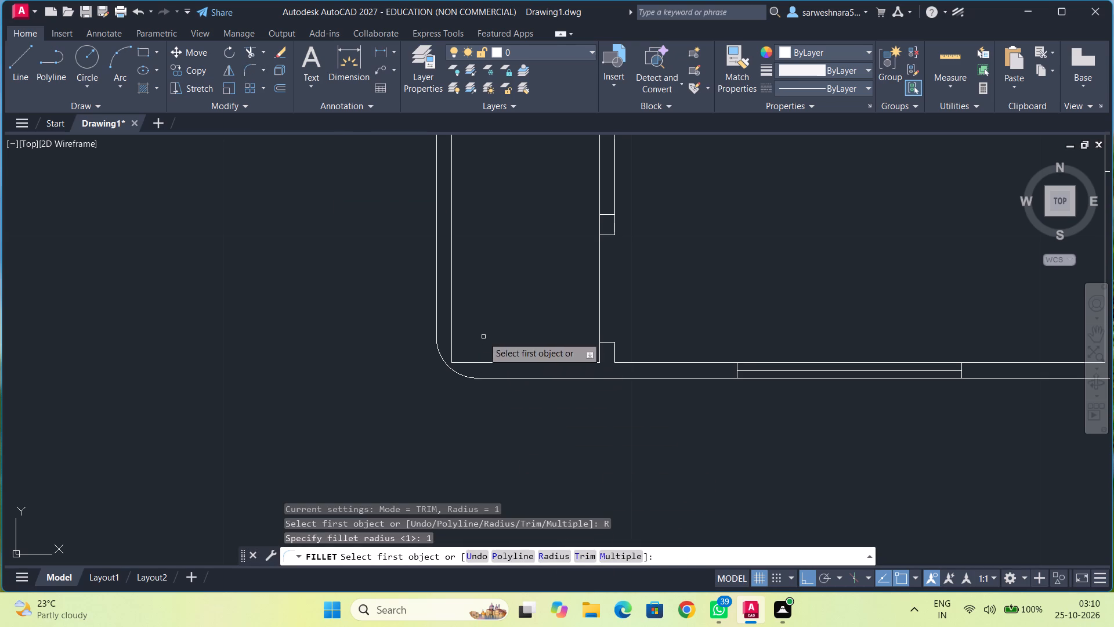
left_click(473, 362)
left_click(452, 342)
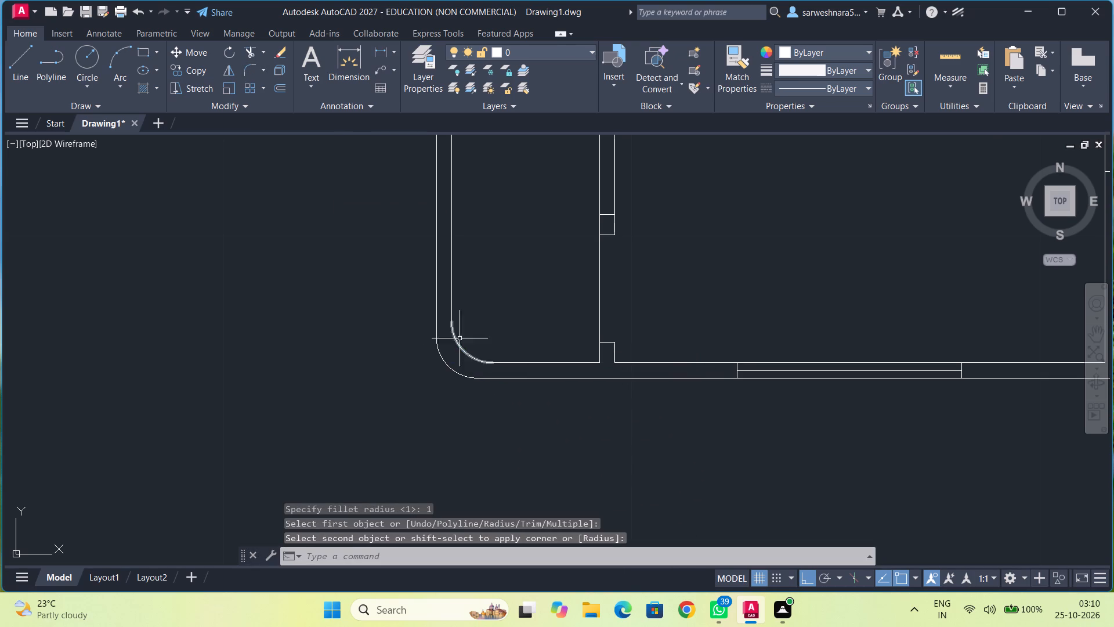
scroll(481, 315, "down", 2)
middle_click_drag(493, 316, 497, 384)
key("Escape")
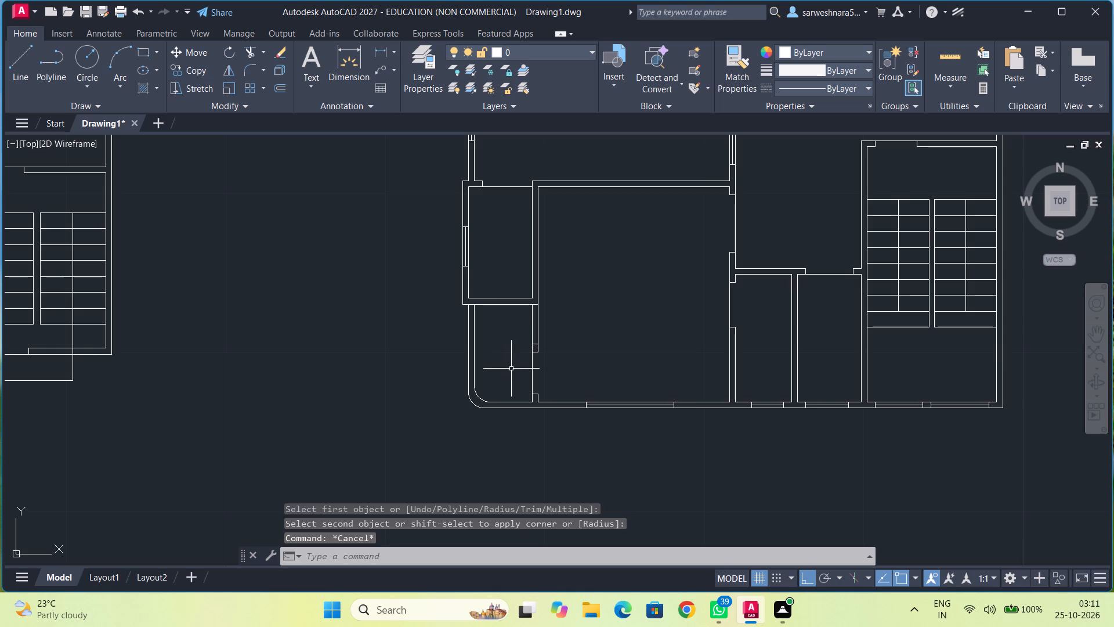
Draw a 0.375 line down across the south wall, from the partition's inner wall junction to the outer wall line.
scroll(520, 370, "up", 2)
middle_click_drag(516, 367, 394, 250)
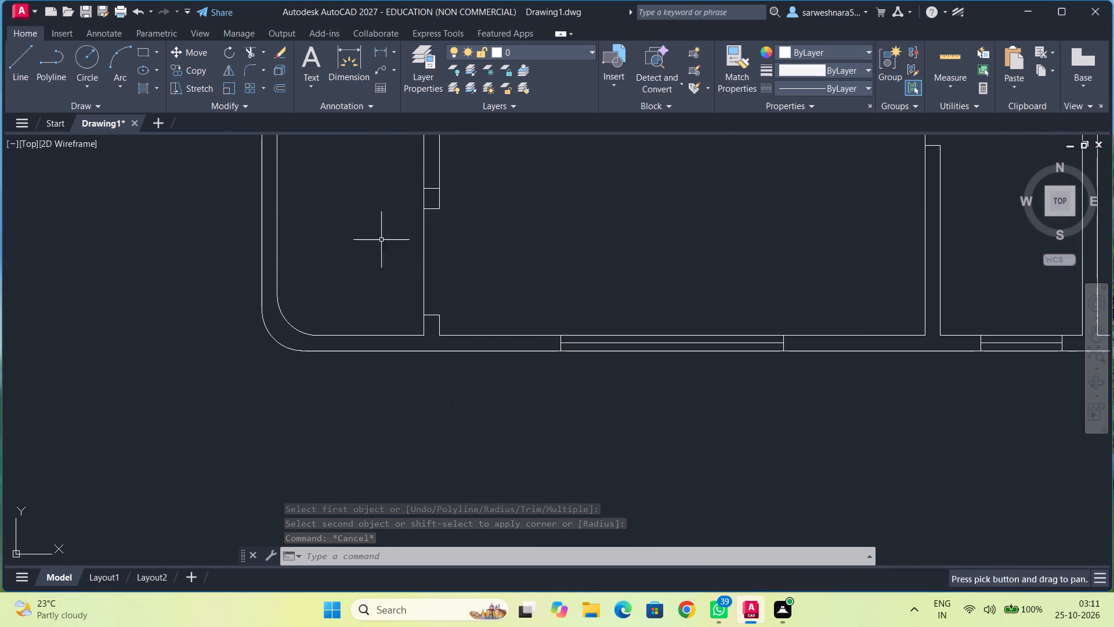
scroll(388, 263, "up", 1)
left_click(26, 60)
middle_click_drag(370, 316, 366, 311)
scroll(363, 308, "up", 1)
middle_click_drag(366, 311, 342, 273)
left_click(460, 370)
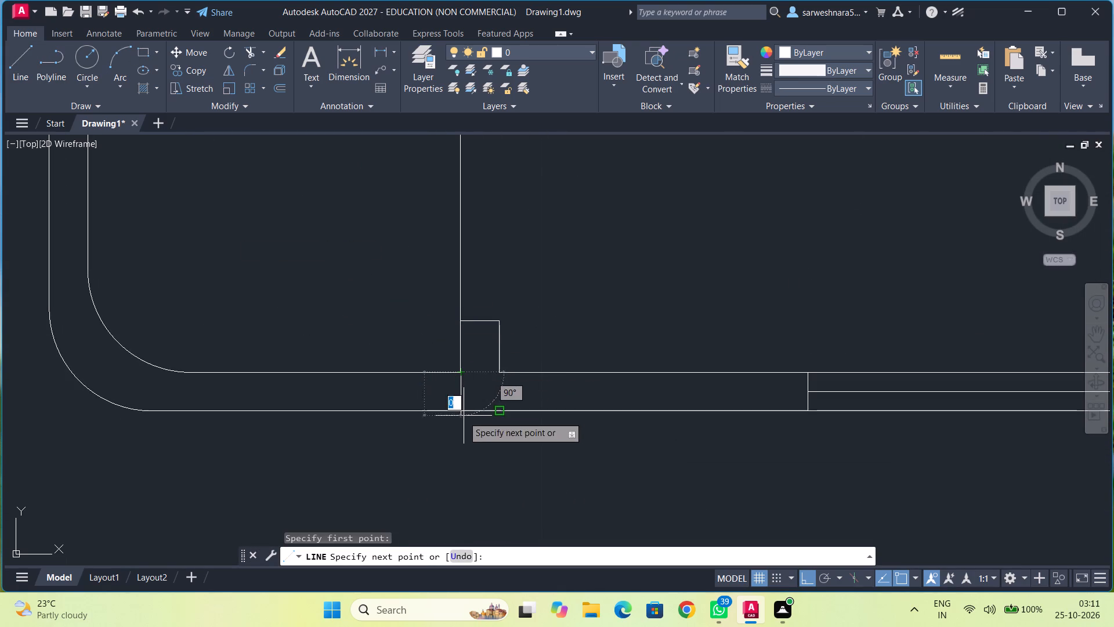
type("0.37")
key("5")
key("Return")
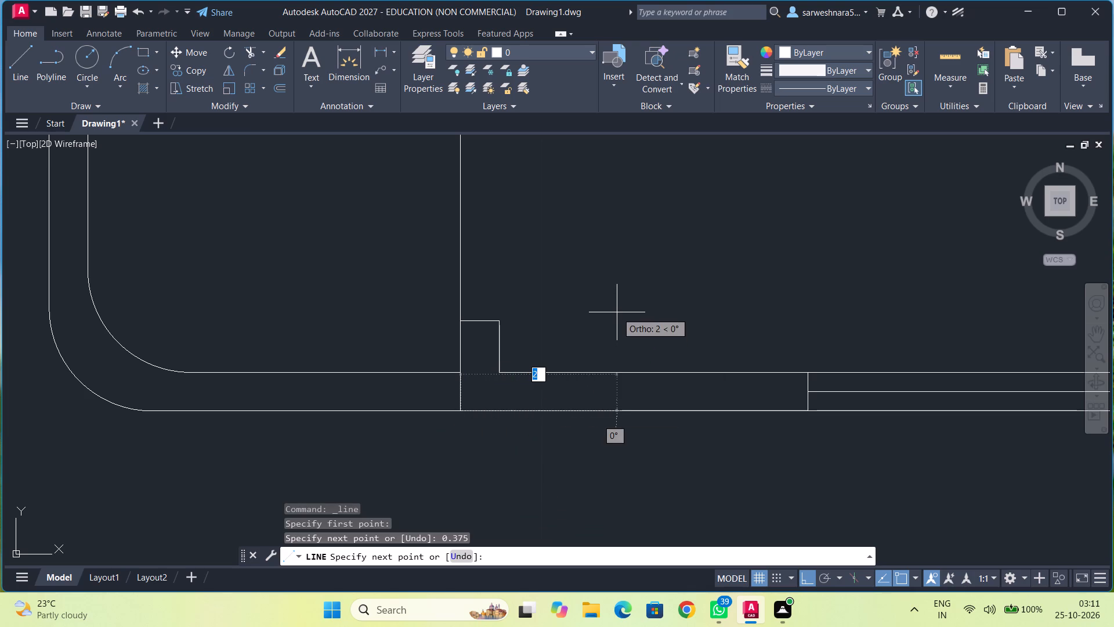
key("Escape")
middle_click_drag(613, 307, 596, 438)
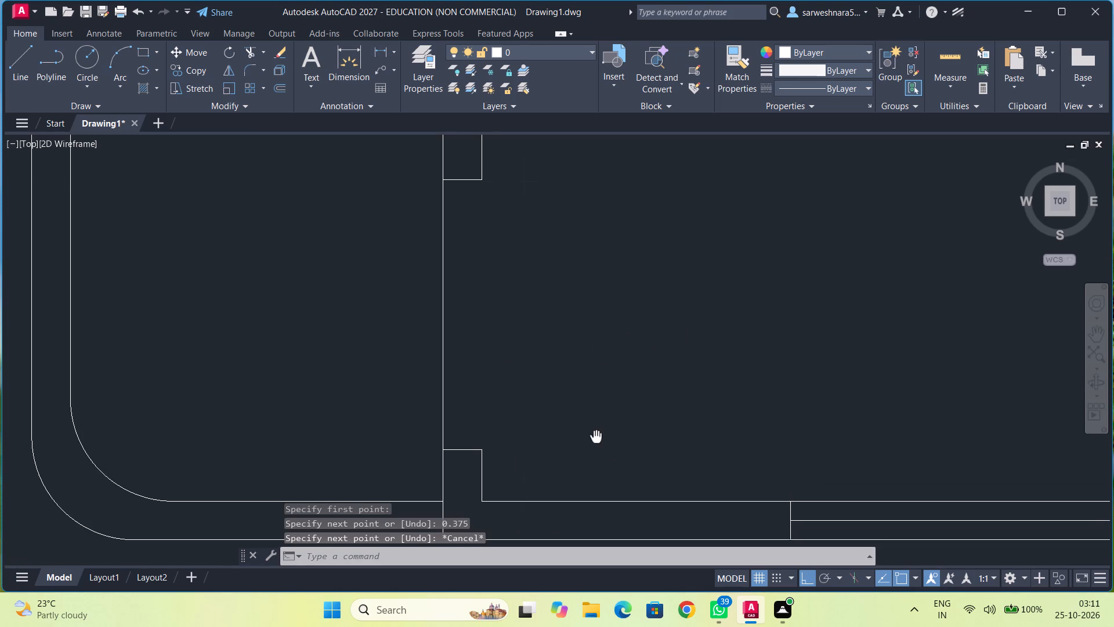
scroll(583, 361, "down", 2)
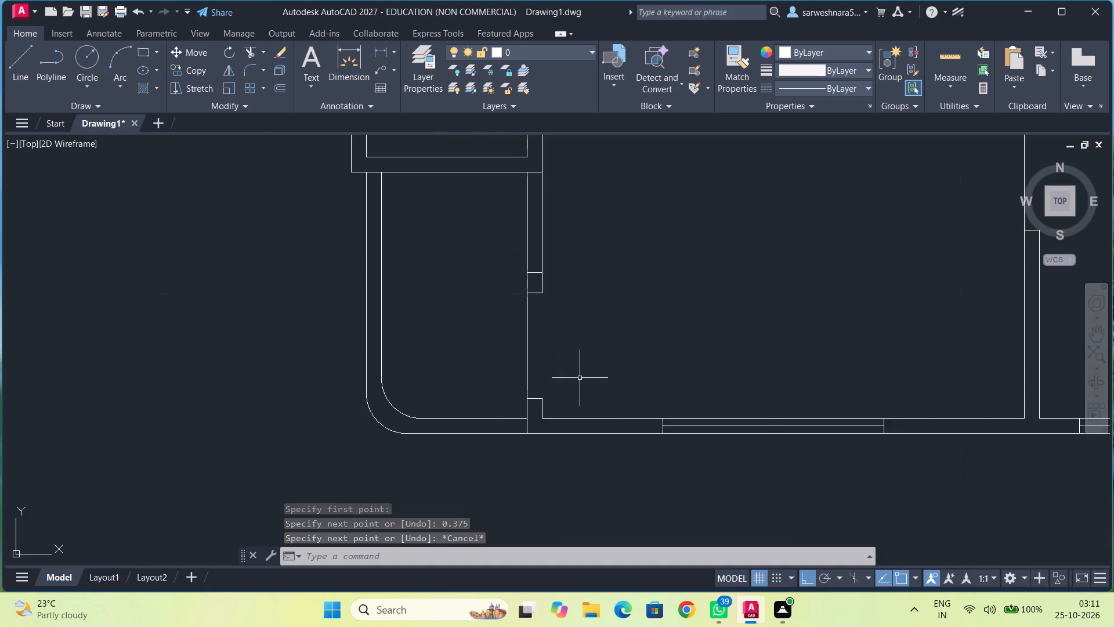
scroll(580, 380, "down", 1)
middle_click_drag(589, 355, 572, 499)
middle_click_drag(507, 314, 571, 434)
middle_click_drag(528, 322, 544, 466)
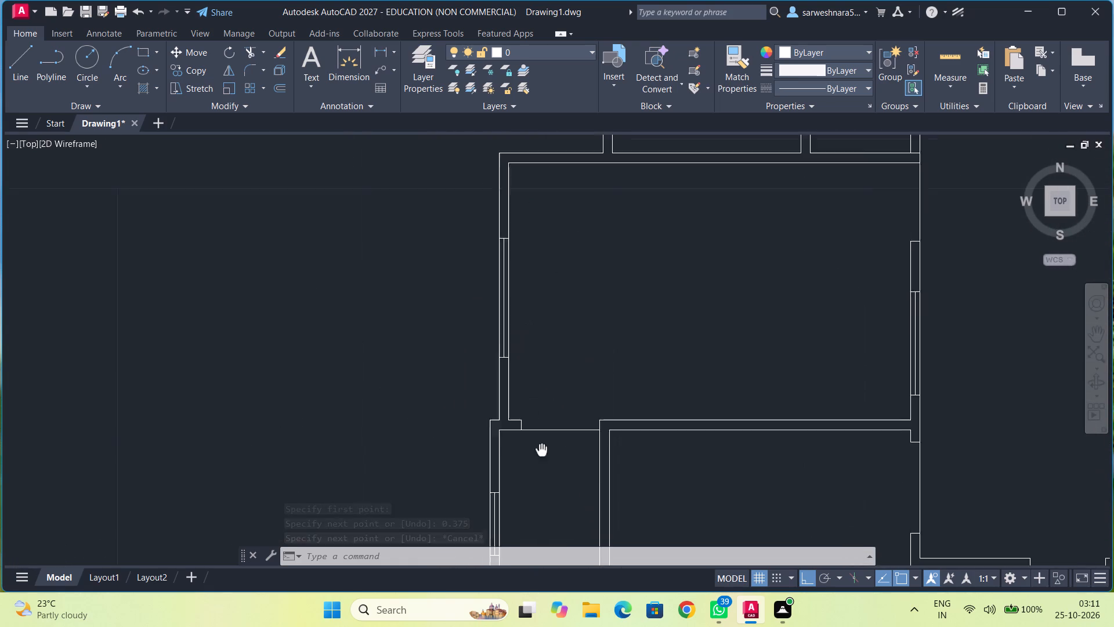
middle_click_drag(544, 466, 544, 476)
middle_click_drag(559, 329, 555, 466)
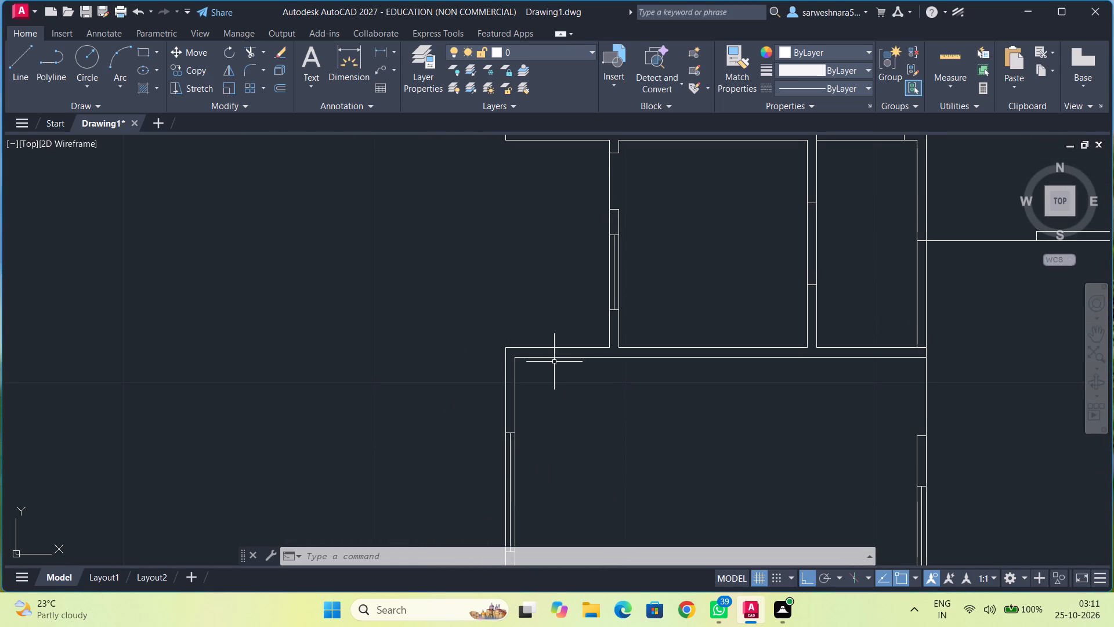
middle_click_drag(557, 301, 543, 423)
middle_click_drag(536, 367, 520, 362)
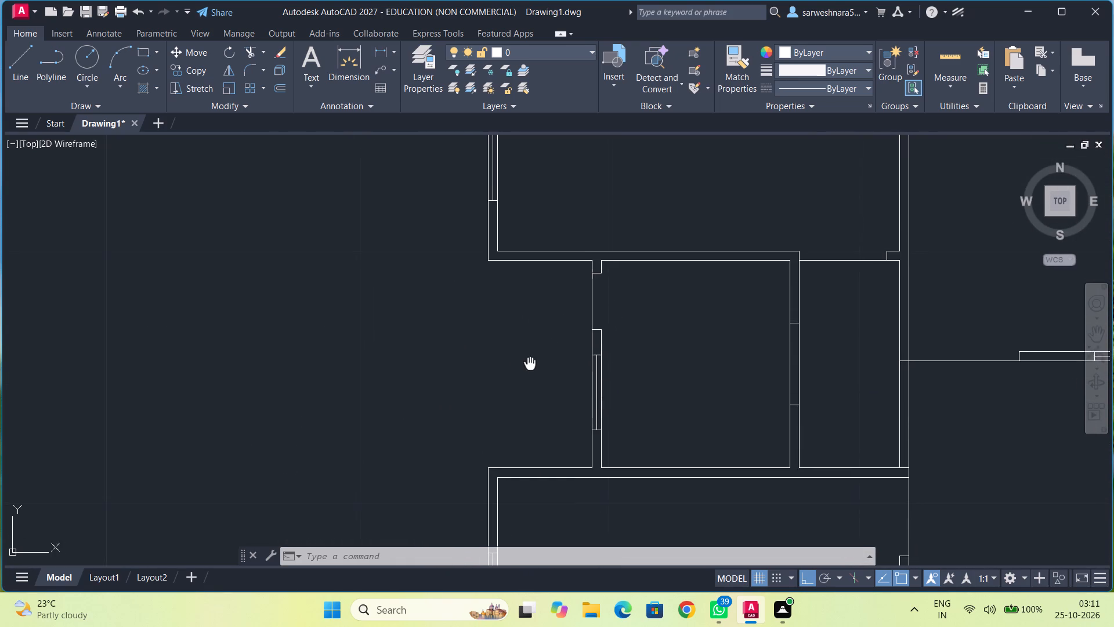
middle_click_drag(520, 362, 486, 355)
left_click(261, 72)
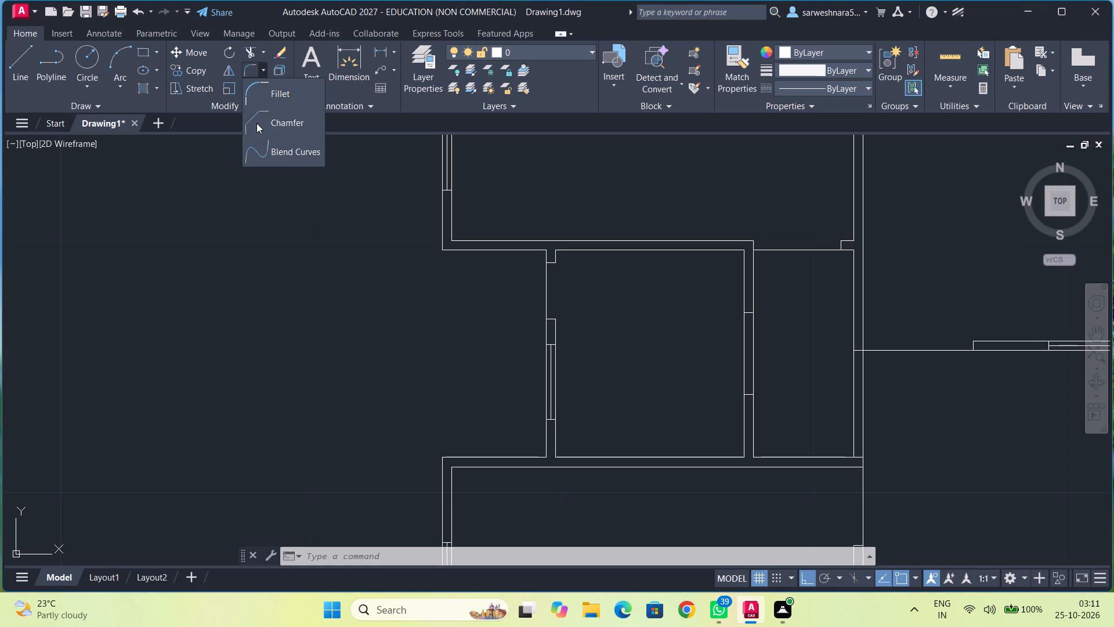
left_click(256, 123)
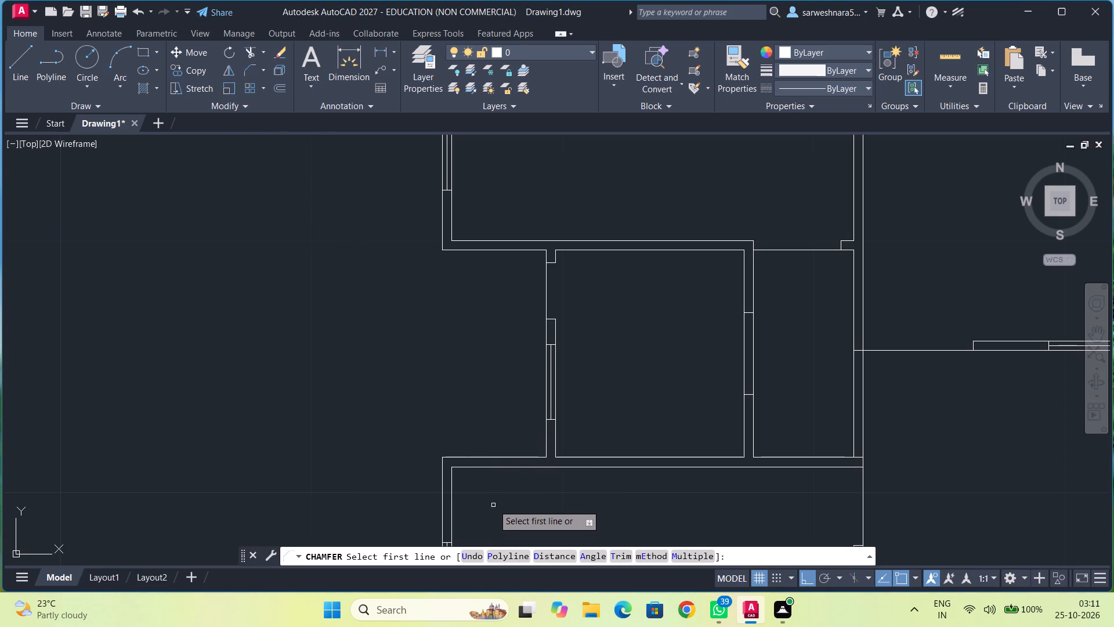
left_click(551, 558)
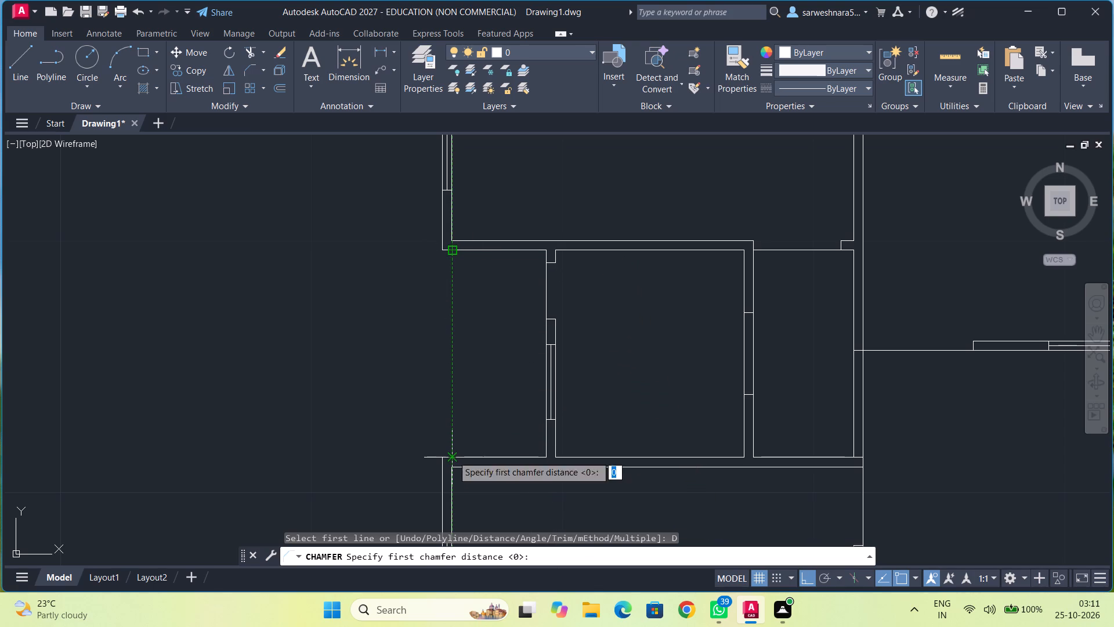
Measure the recess's open west side with a linear dimension between the upper and lower walls, without placing it.
left_click(375, 53)
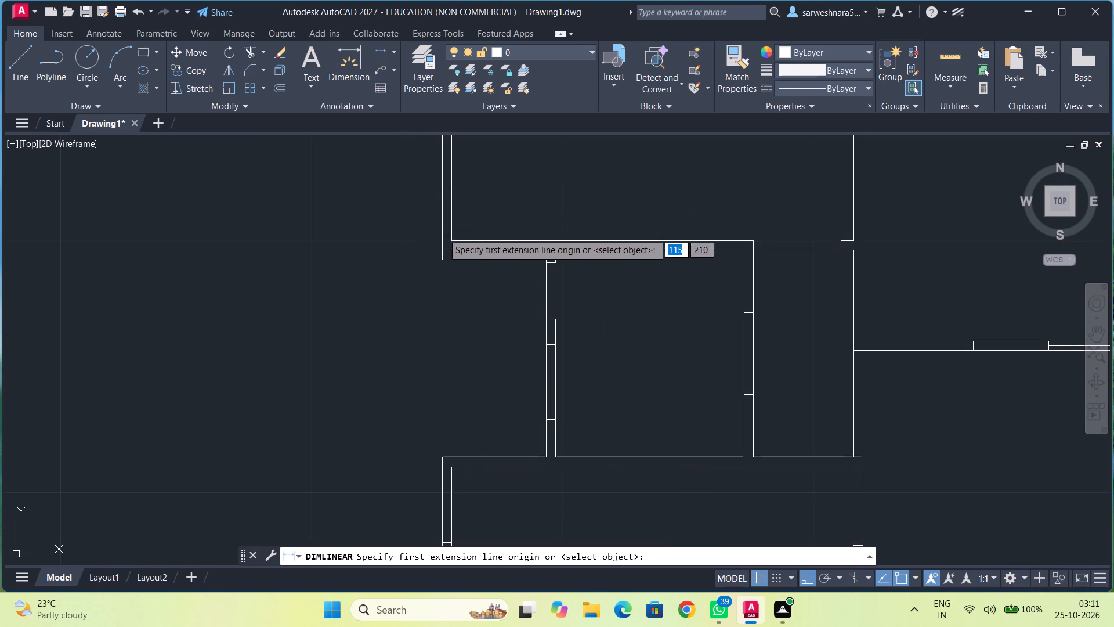
left_click(453, 251)
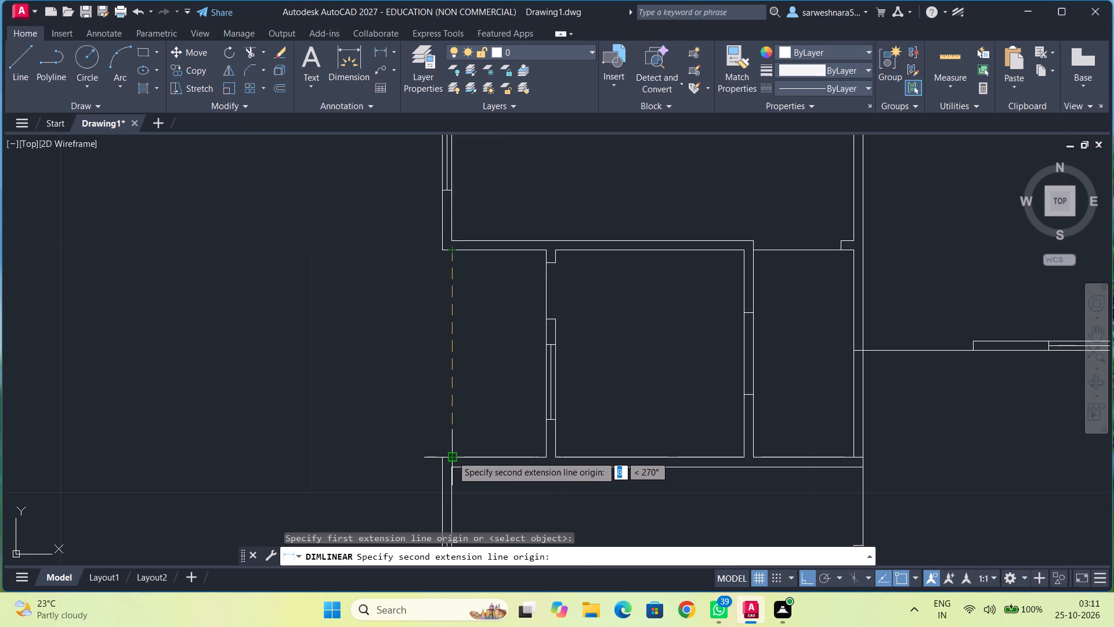
left_click(452, 456)
key("Escape")
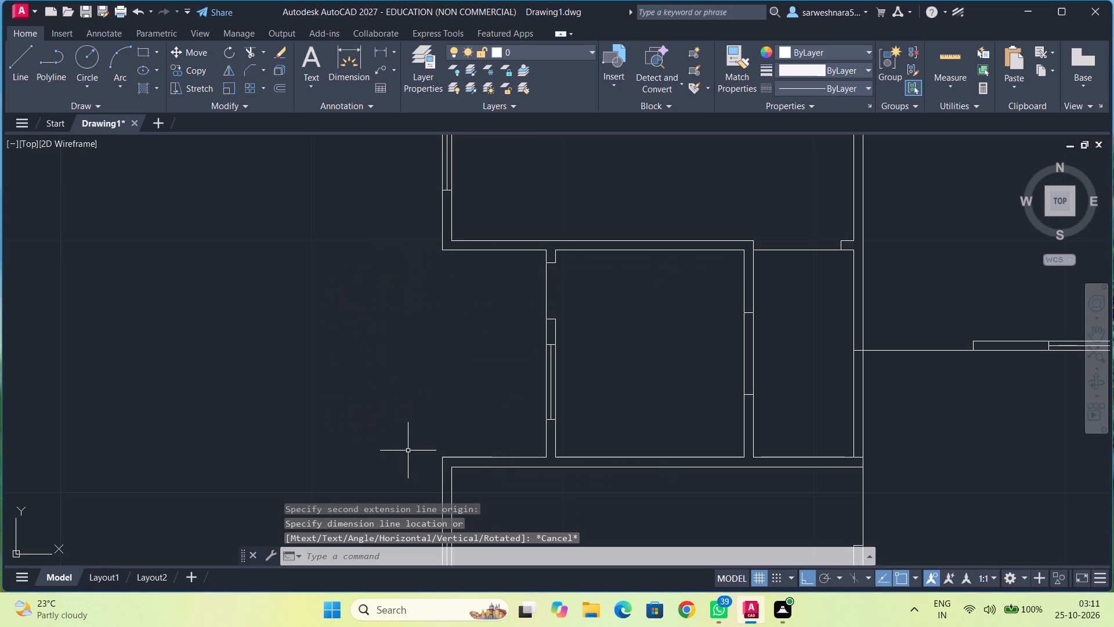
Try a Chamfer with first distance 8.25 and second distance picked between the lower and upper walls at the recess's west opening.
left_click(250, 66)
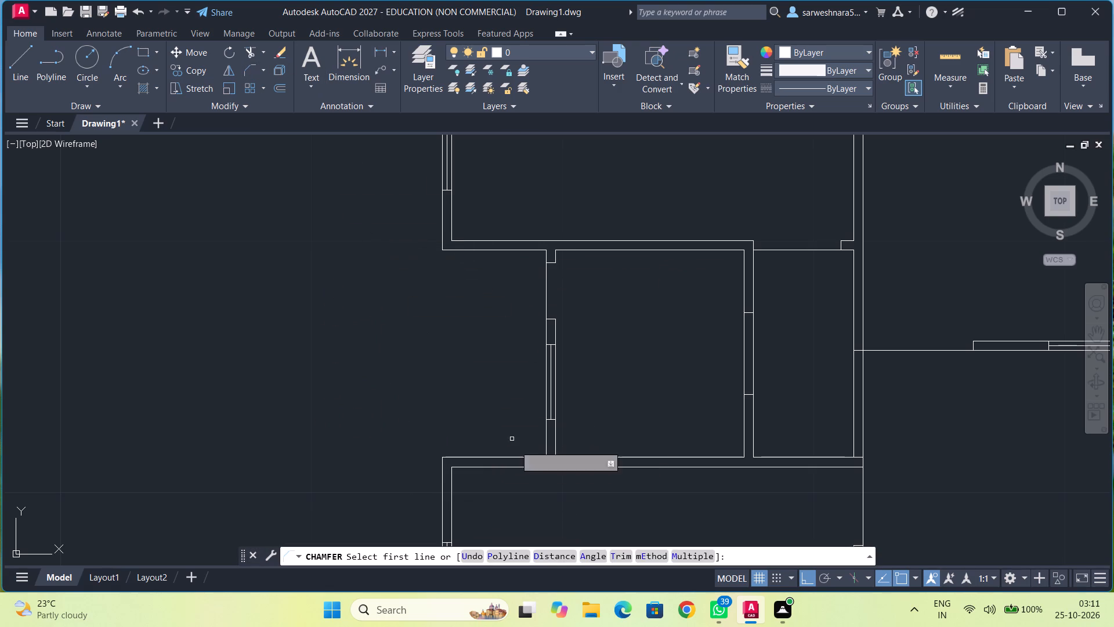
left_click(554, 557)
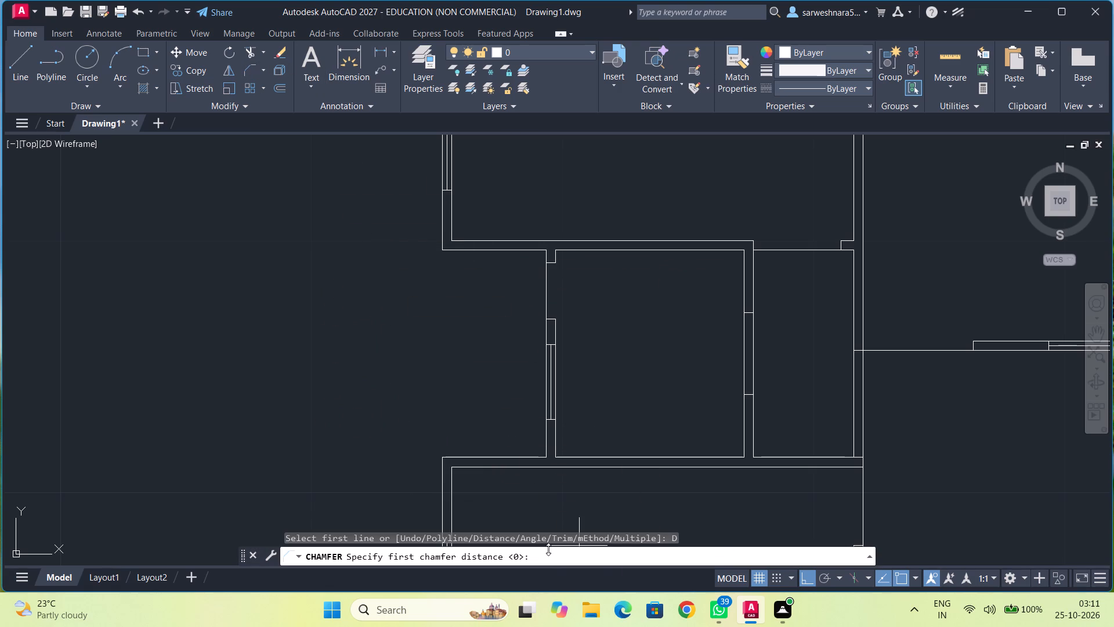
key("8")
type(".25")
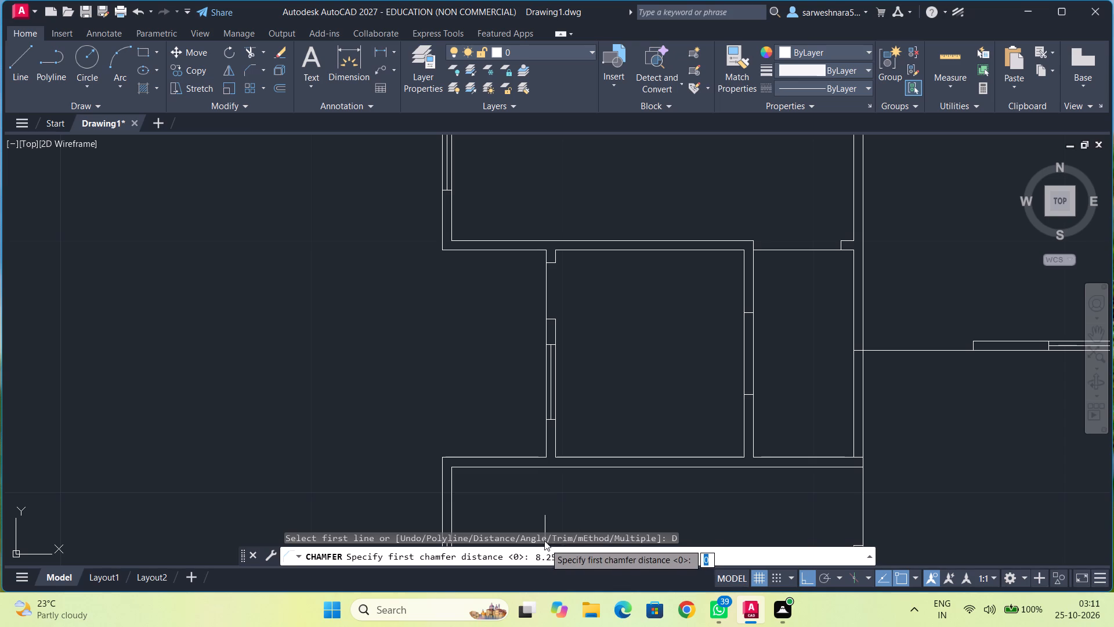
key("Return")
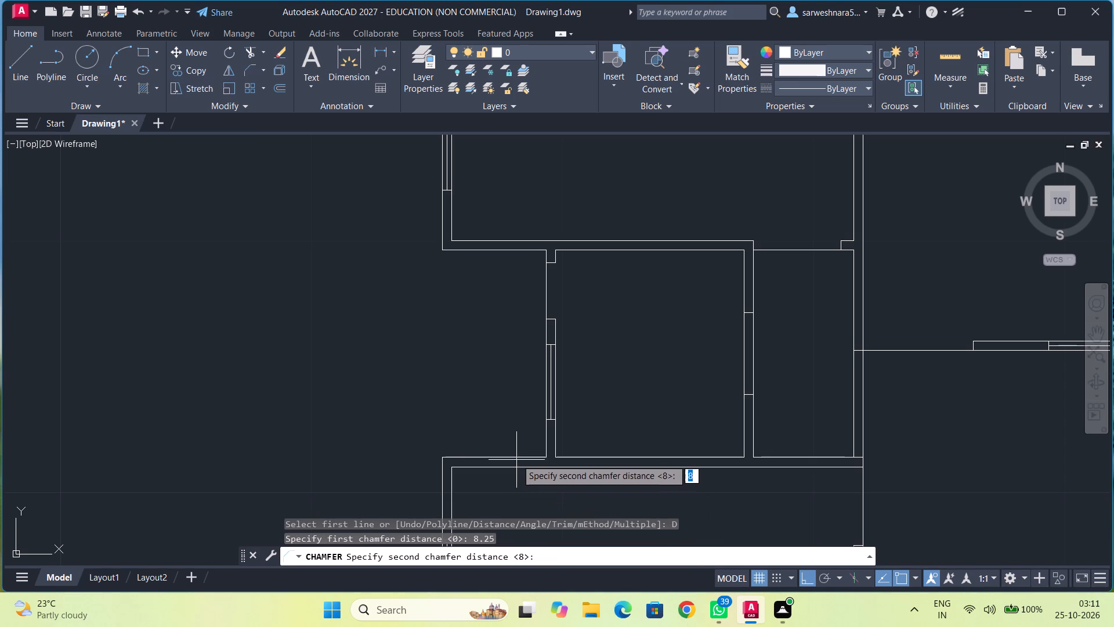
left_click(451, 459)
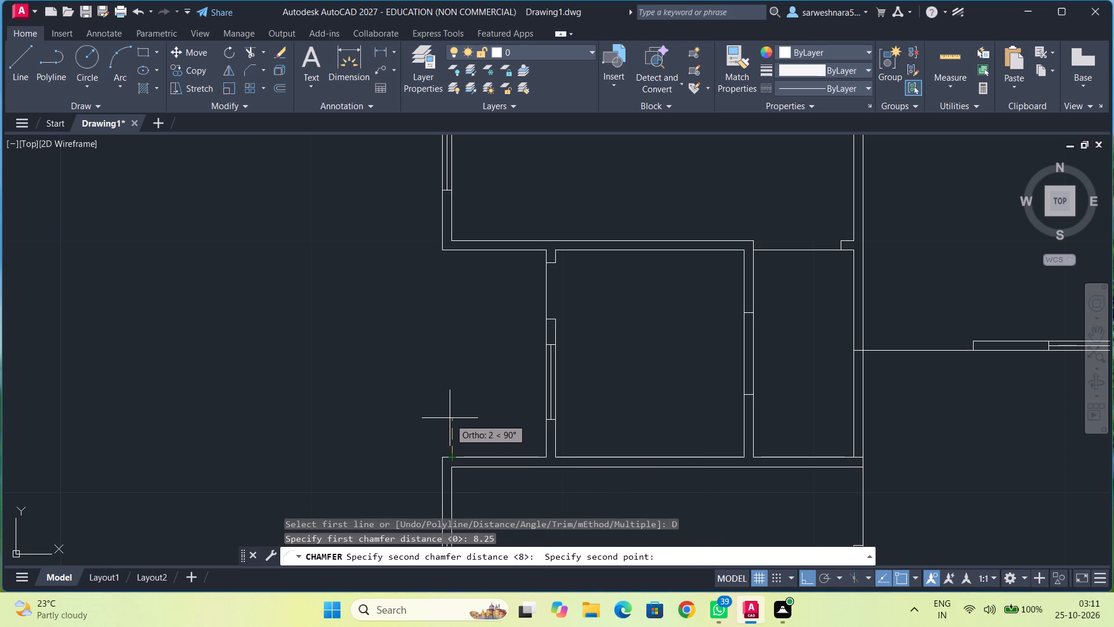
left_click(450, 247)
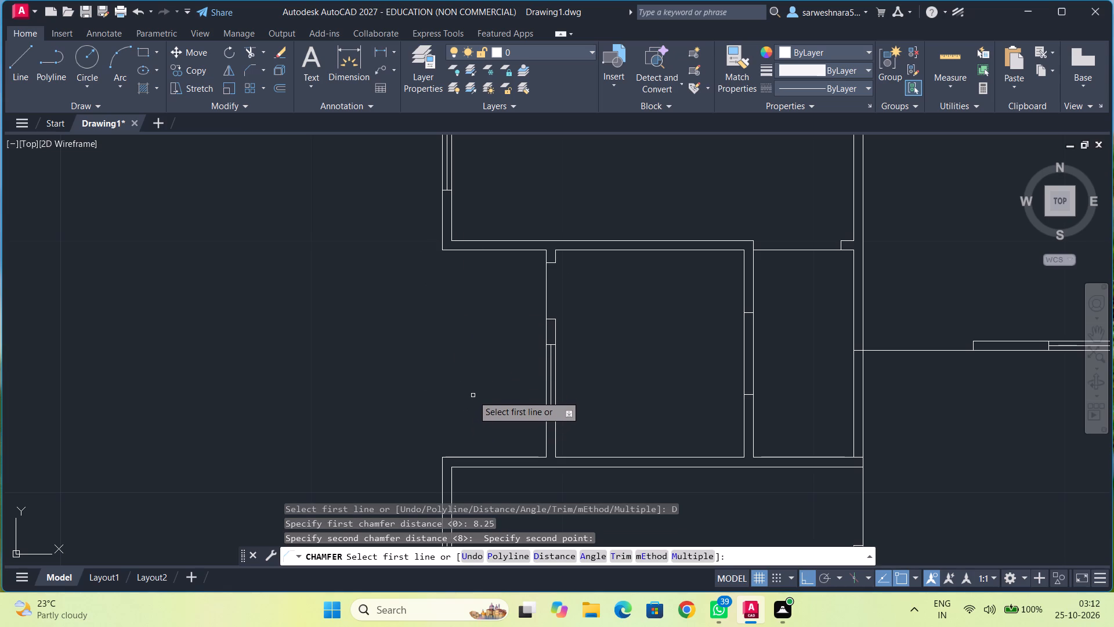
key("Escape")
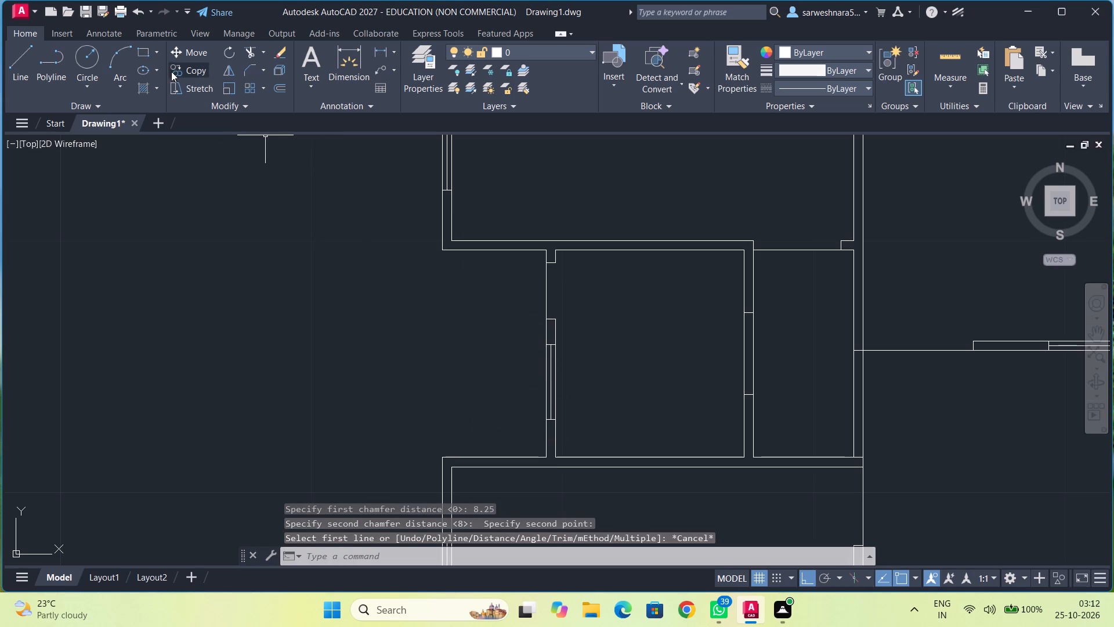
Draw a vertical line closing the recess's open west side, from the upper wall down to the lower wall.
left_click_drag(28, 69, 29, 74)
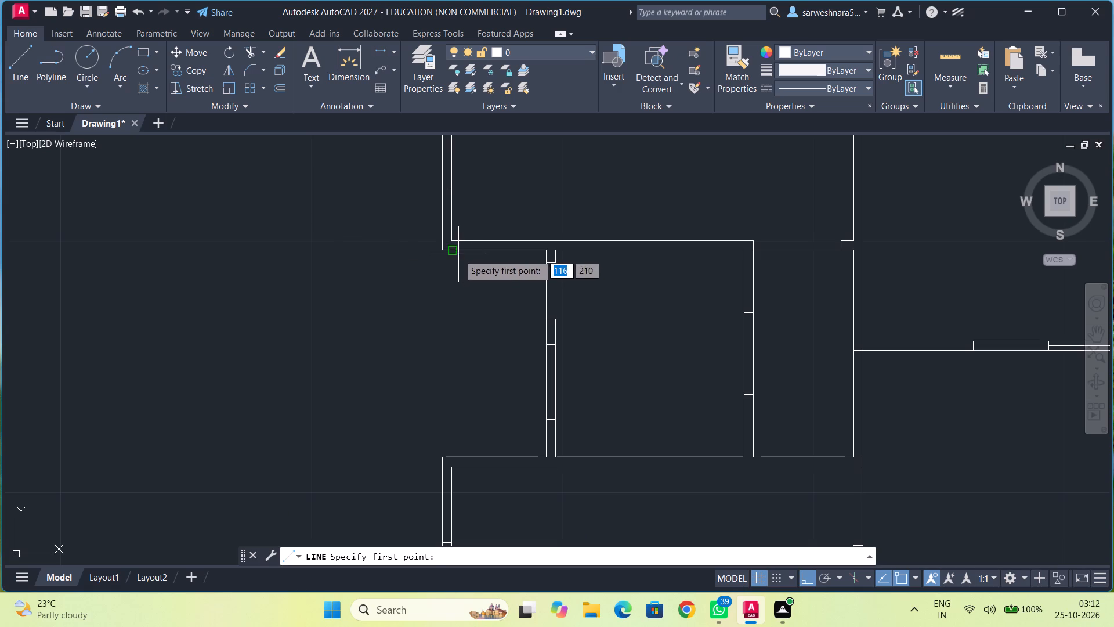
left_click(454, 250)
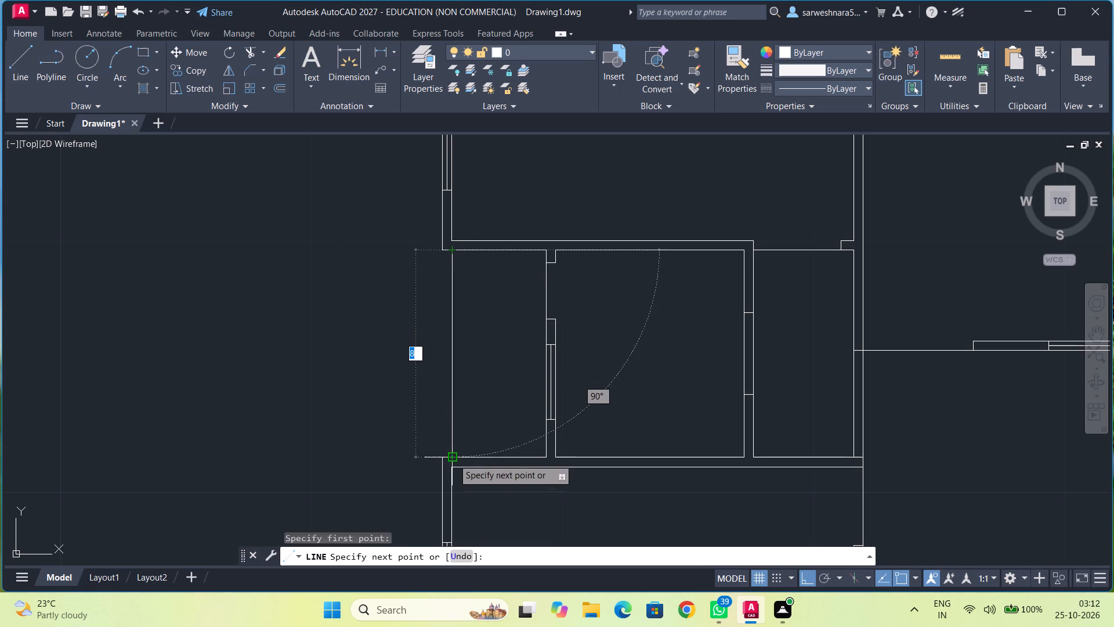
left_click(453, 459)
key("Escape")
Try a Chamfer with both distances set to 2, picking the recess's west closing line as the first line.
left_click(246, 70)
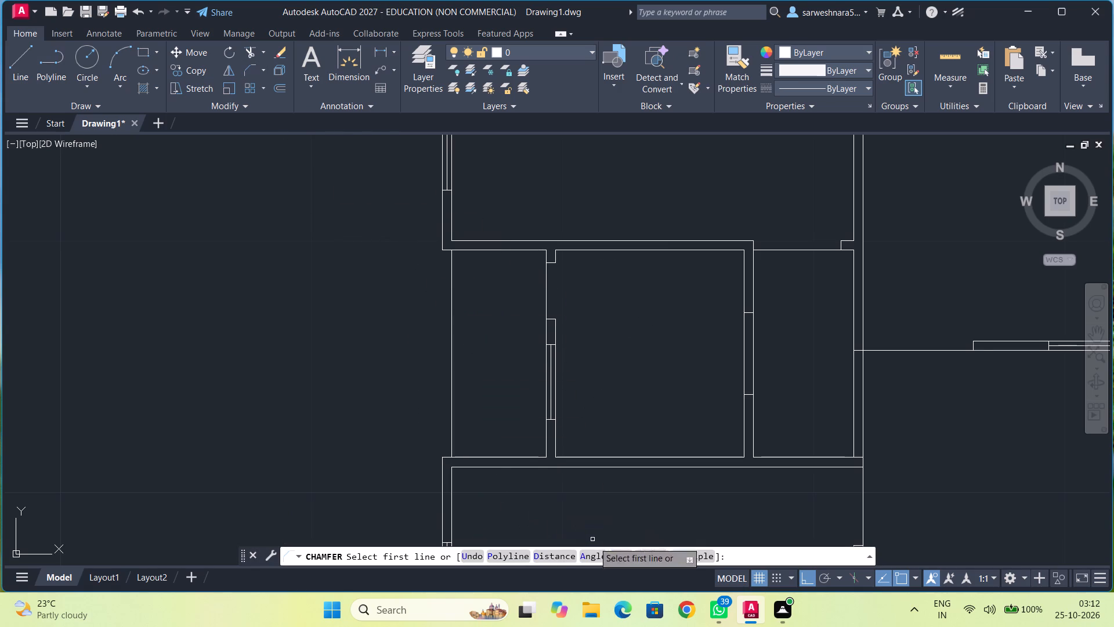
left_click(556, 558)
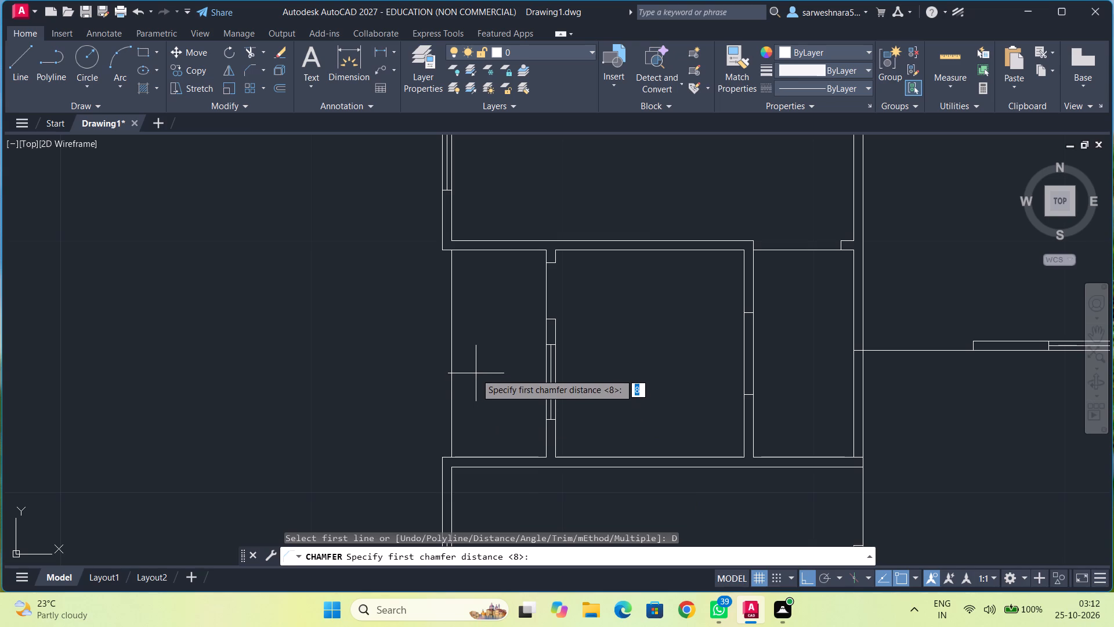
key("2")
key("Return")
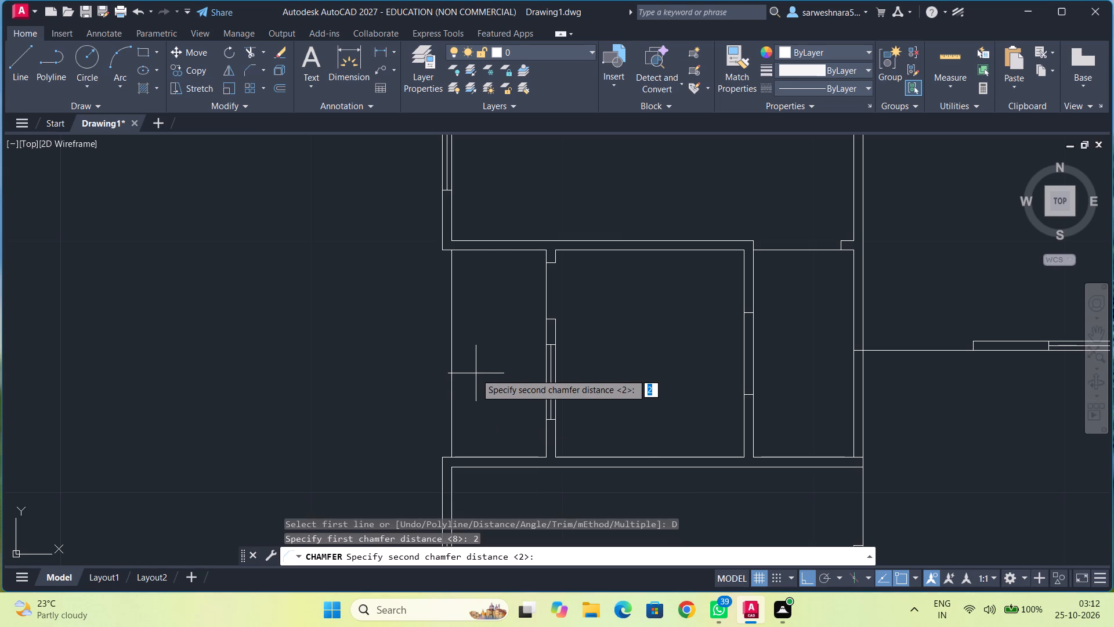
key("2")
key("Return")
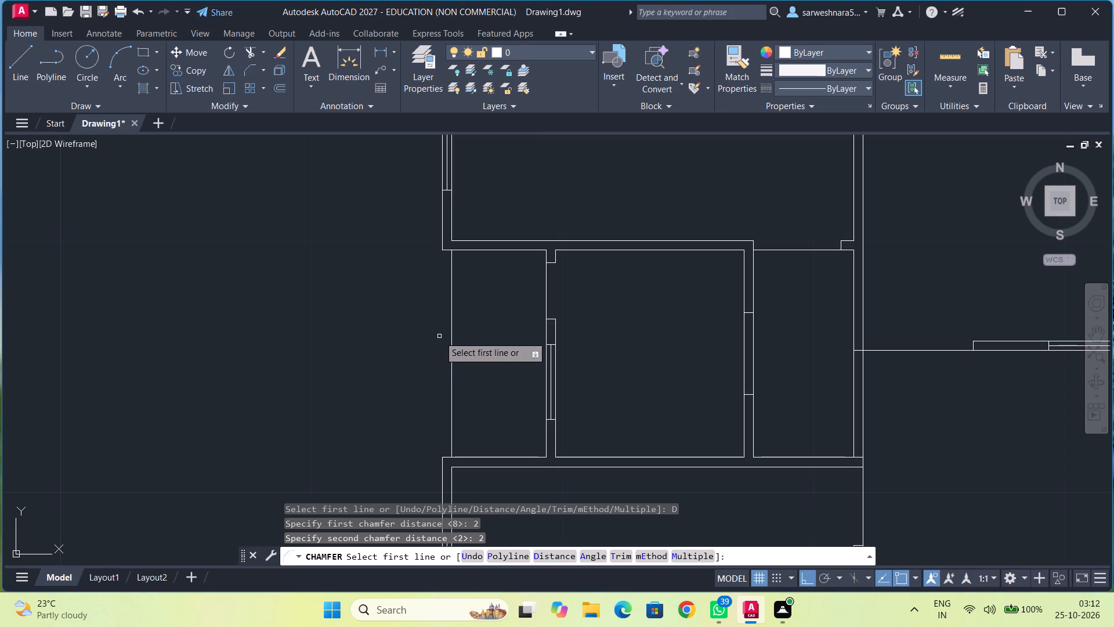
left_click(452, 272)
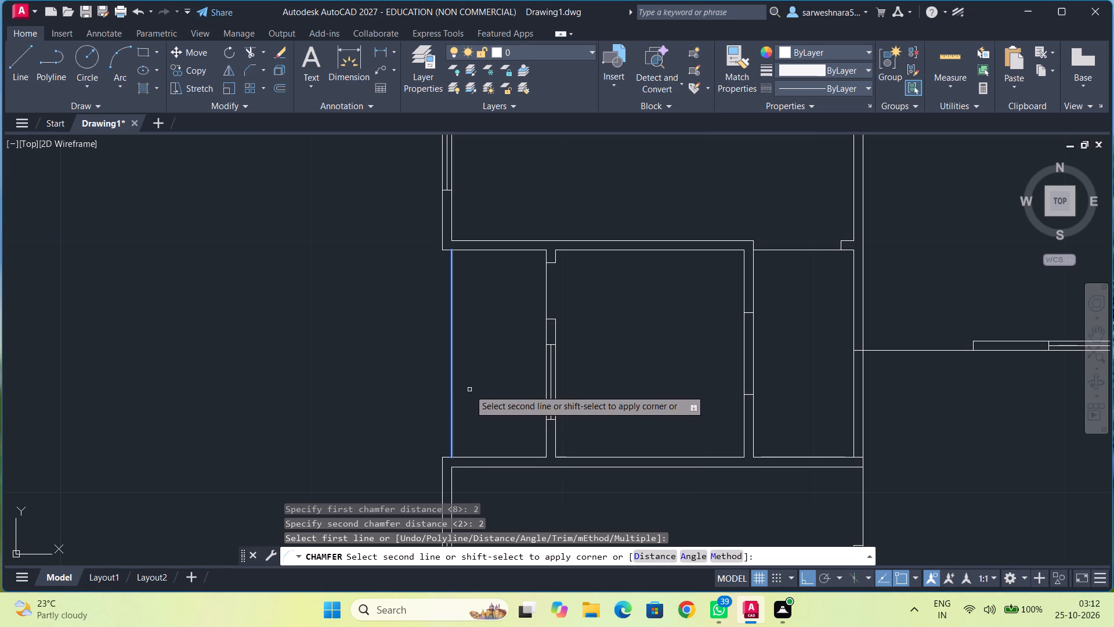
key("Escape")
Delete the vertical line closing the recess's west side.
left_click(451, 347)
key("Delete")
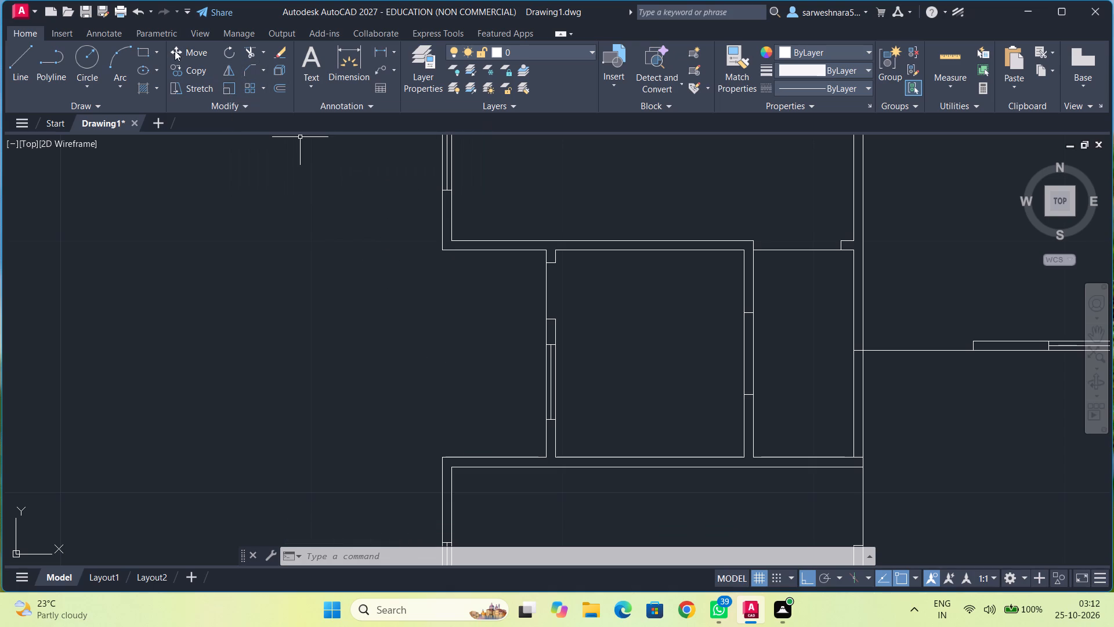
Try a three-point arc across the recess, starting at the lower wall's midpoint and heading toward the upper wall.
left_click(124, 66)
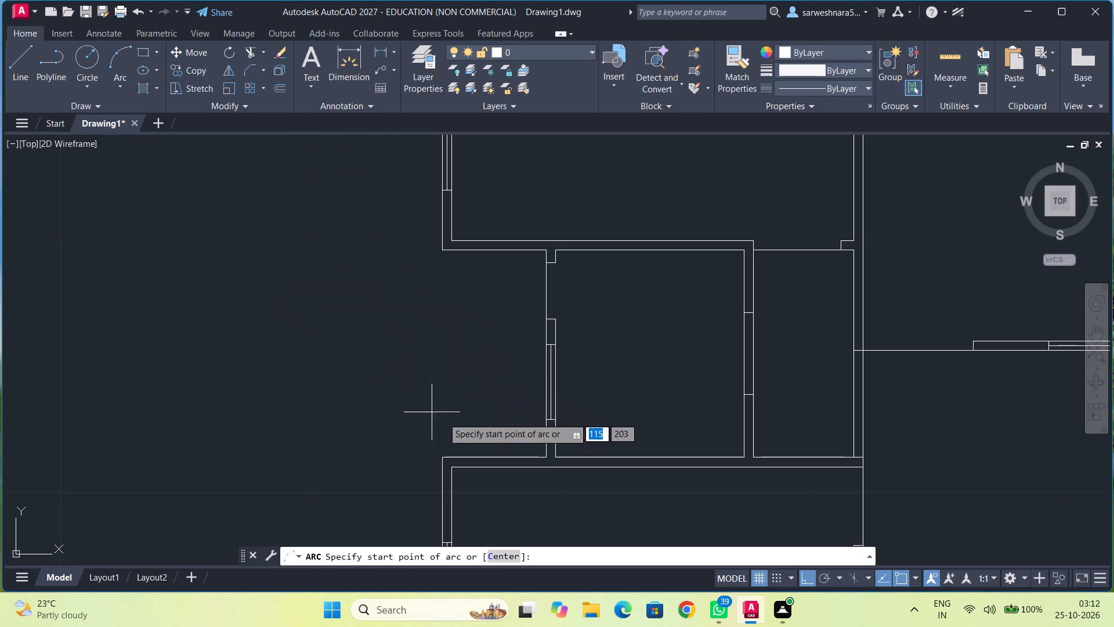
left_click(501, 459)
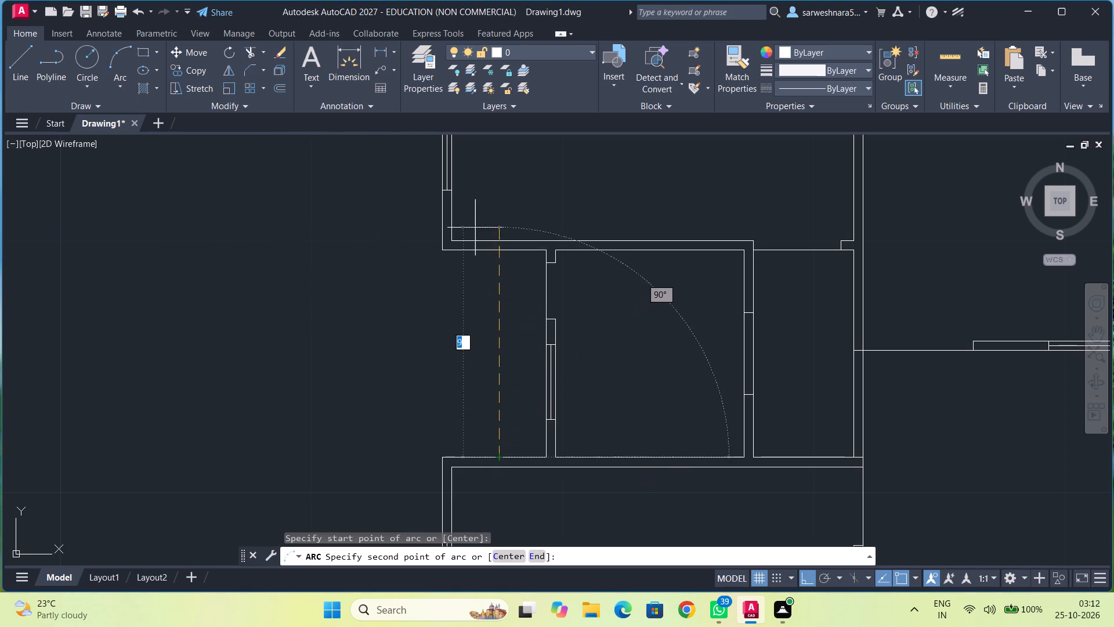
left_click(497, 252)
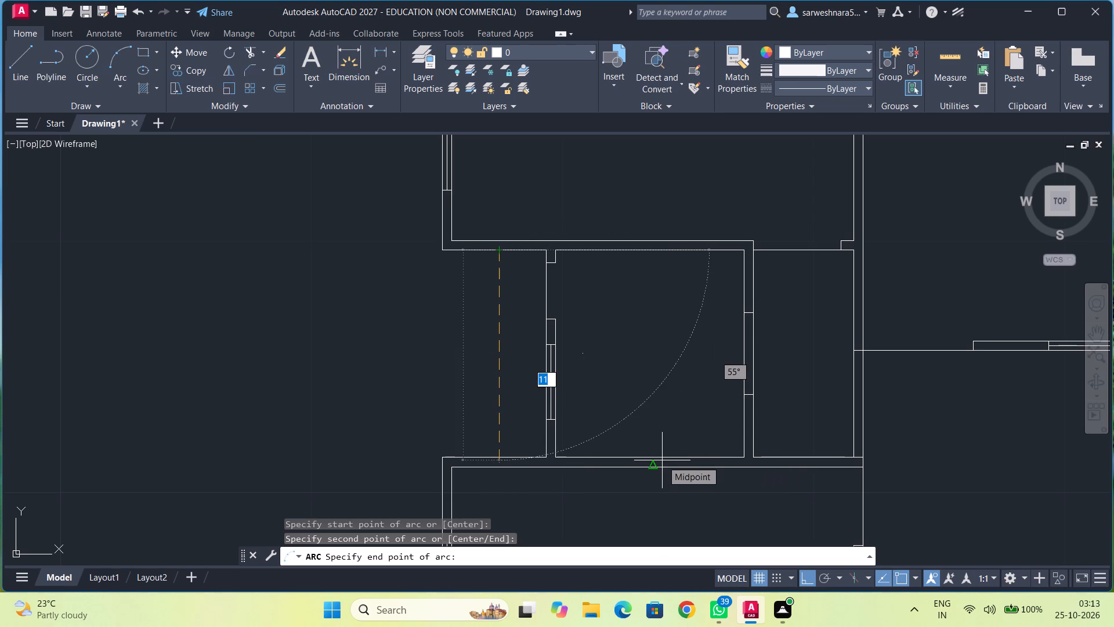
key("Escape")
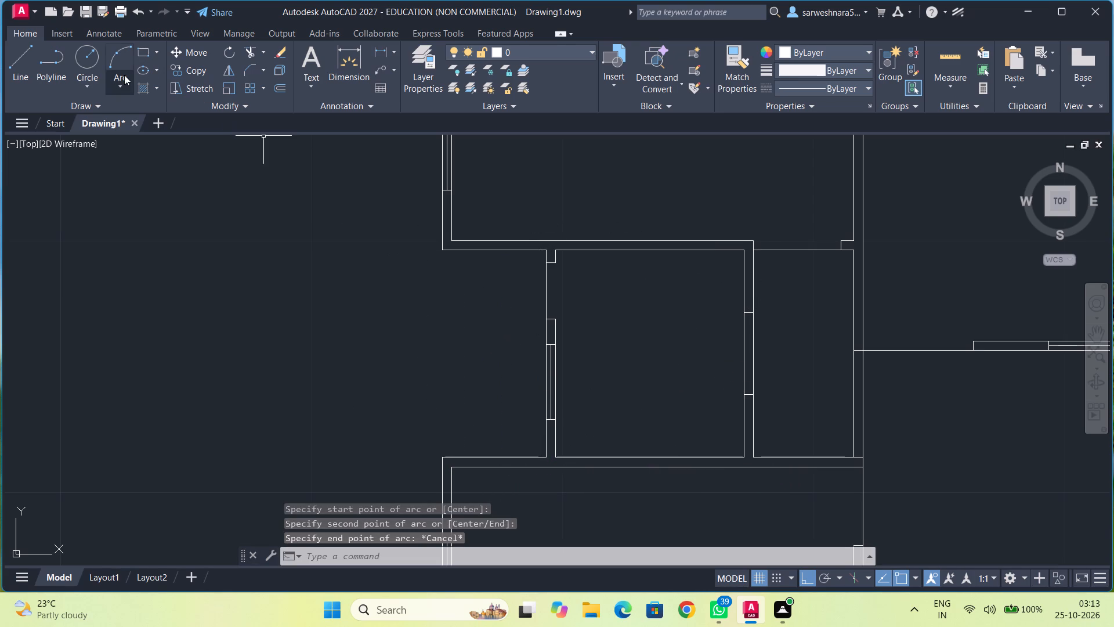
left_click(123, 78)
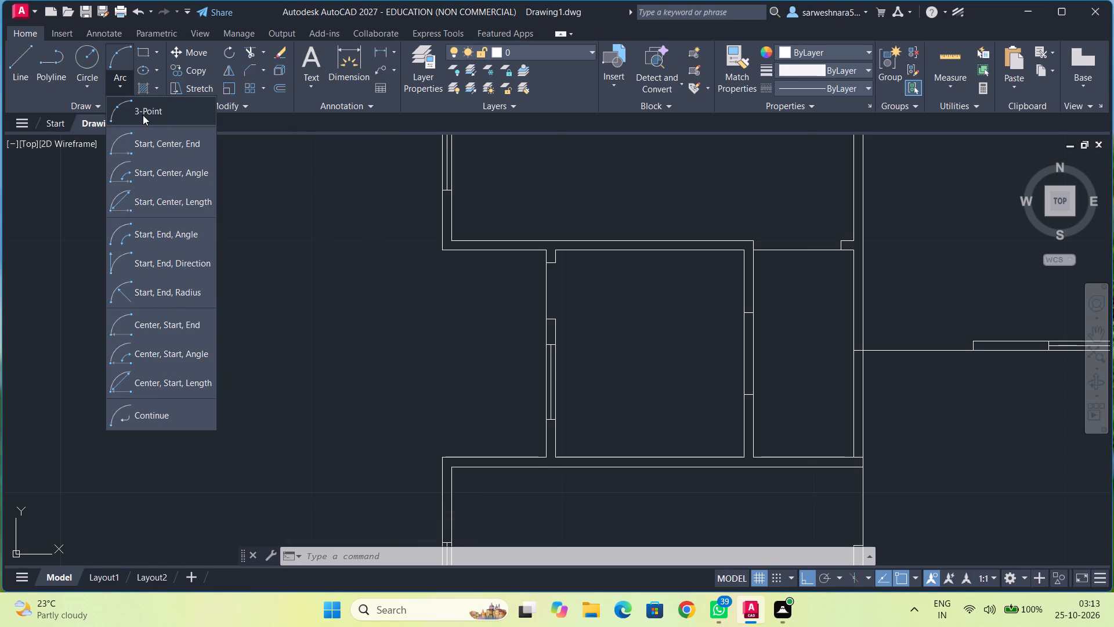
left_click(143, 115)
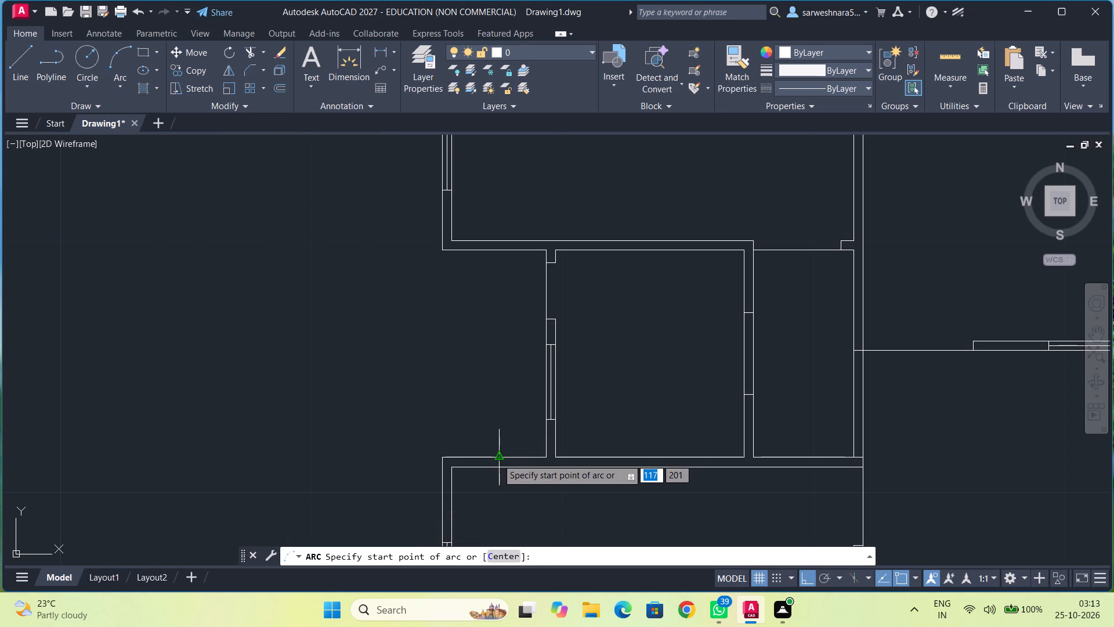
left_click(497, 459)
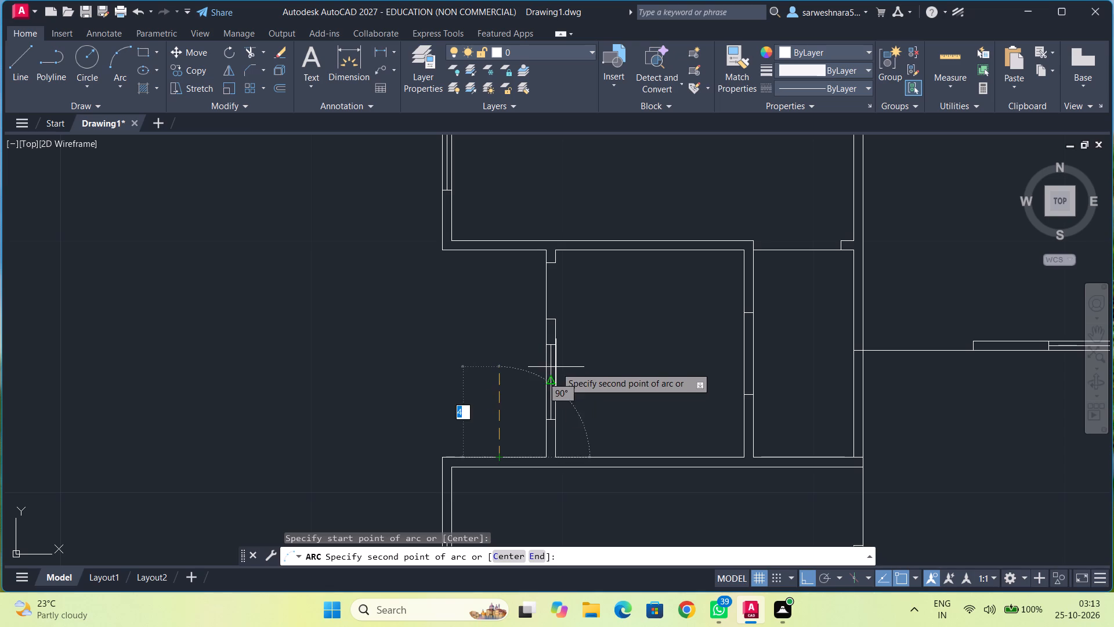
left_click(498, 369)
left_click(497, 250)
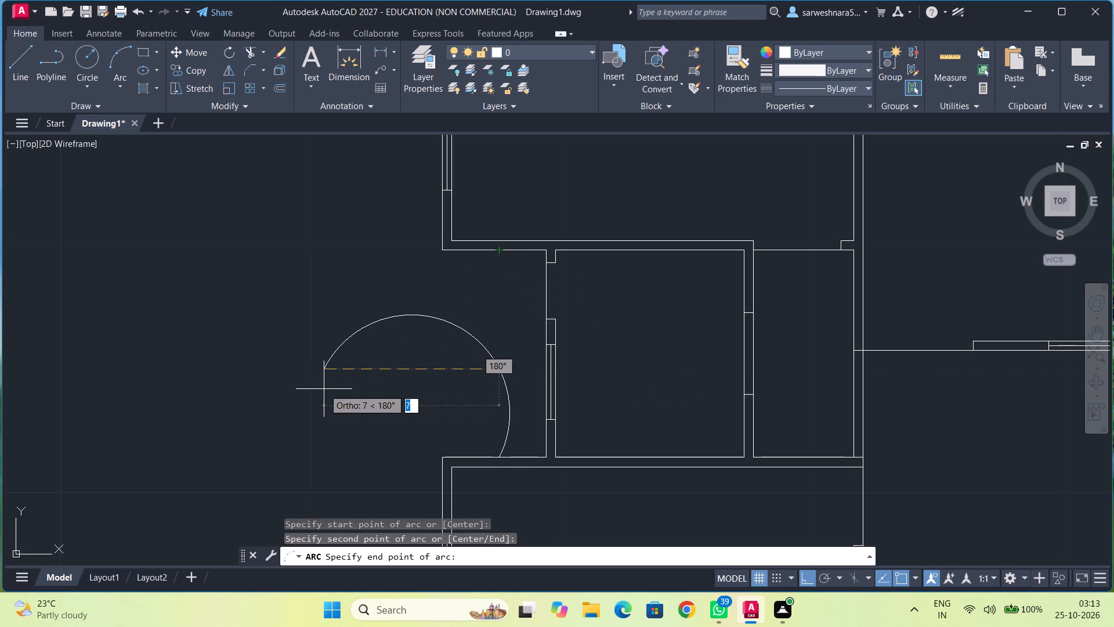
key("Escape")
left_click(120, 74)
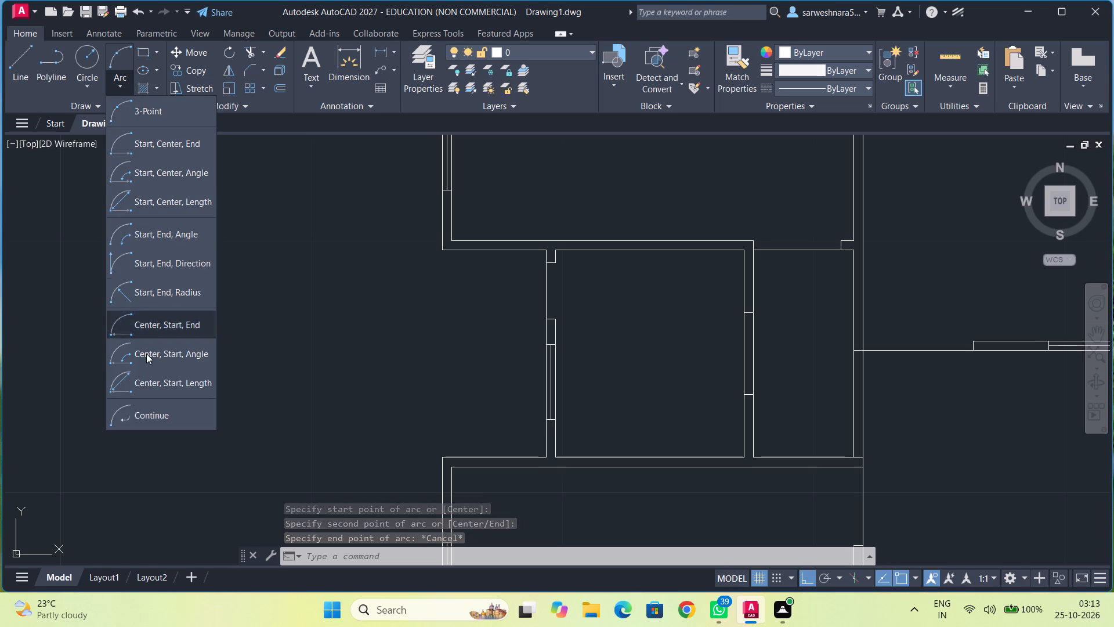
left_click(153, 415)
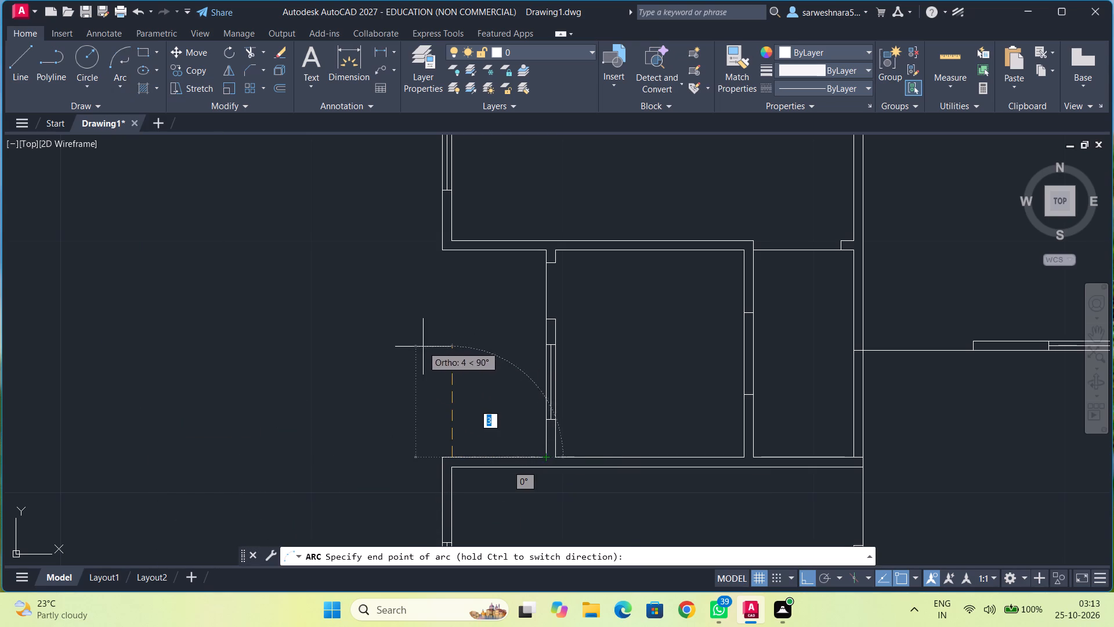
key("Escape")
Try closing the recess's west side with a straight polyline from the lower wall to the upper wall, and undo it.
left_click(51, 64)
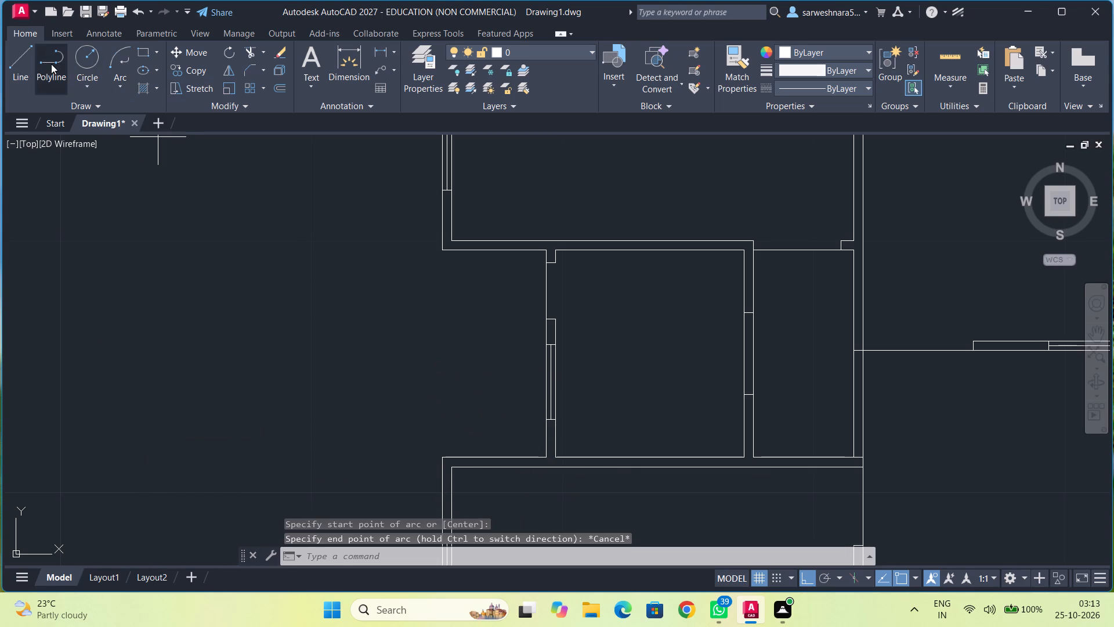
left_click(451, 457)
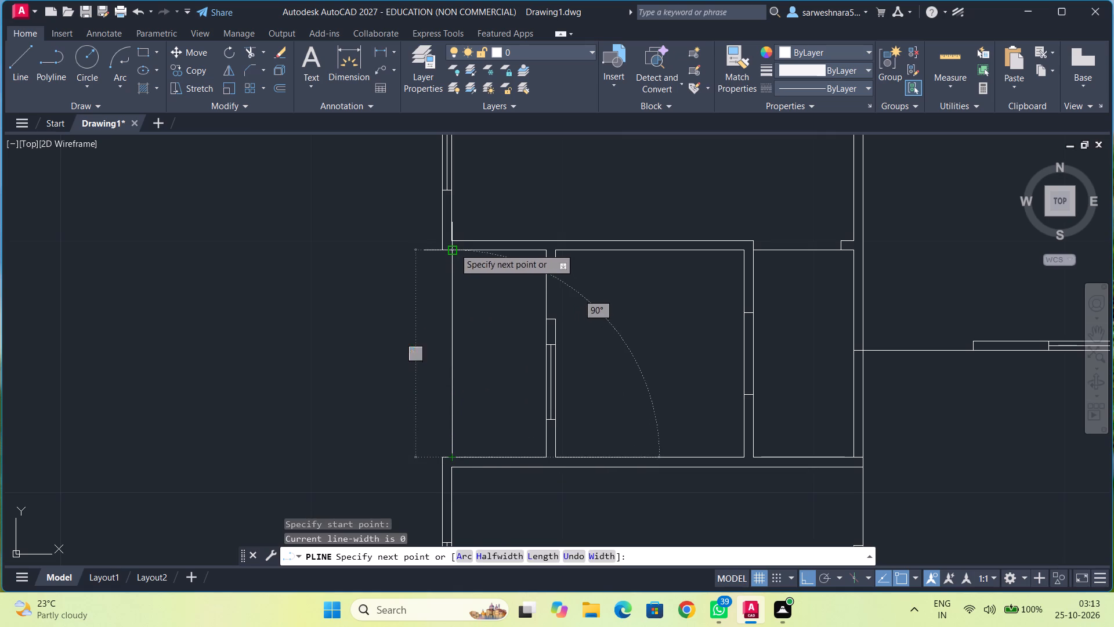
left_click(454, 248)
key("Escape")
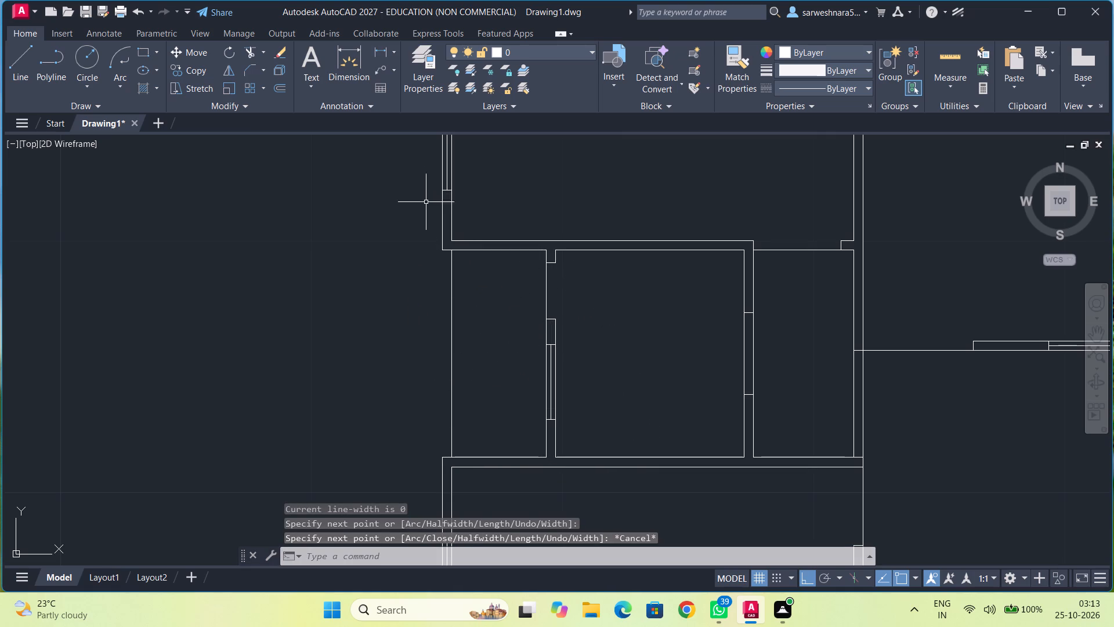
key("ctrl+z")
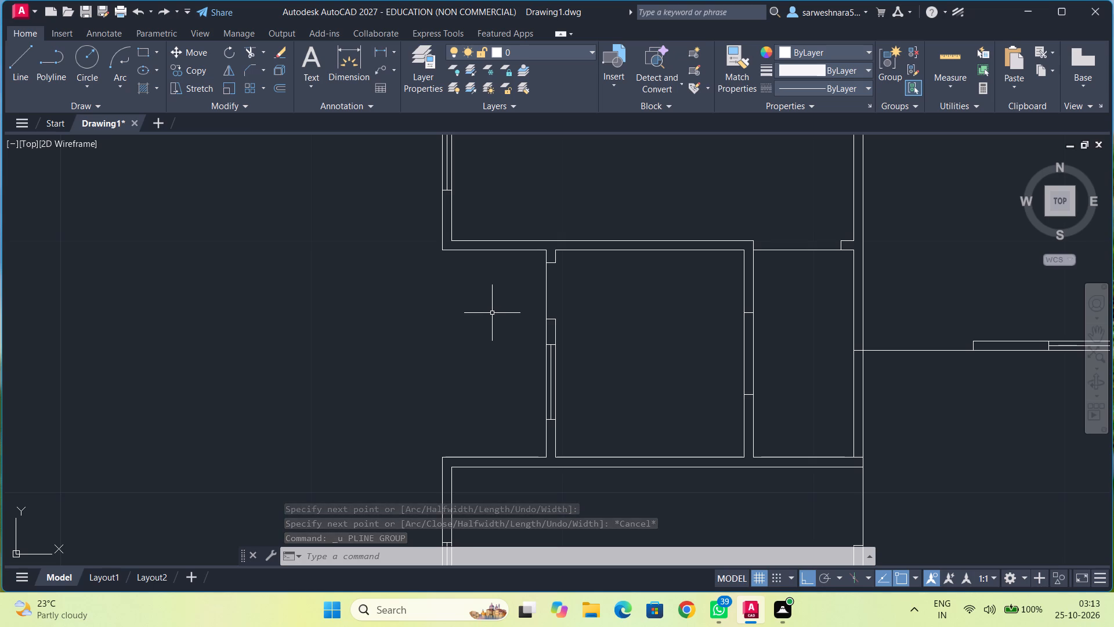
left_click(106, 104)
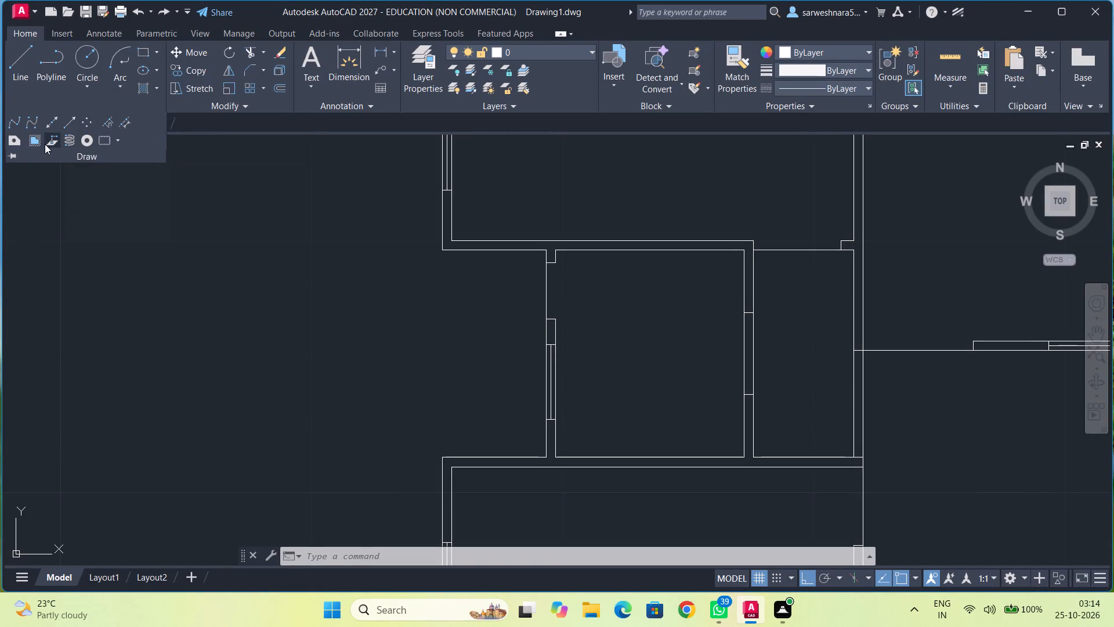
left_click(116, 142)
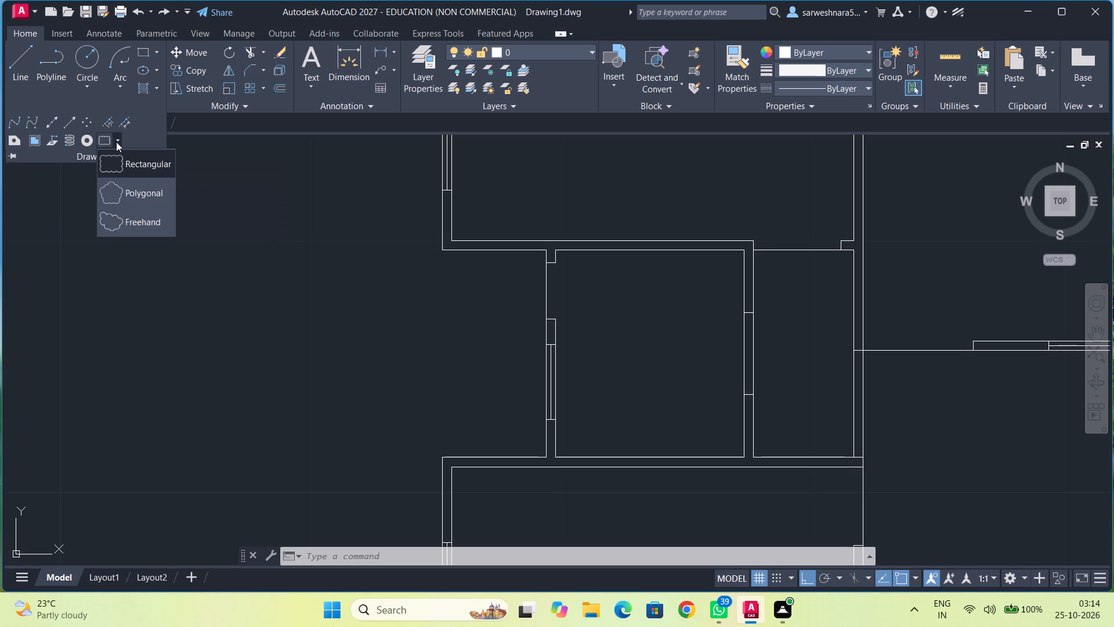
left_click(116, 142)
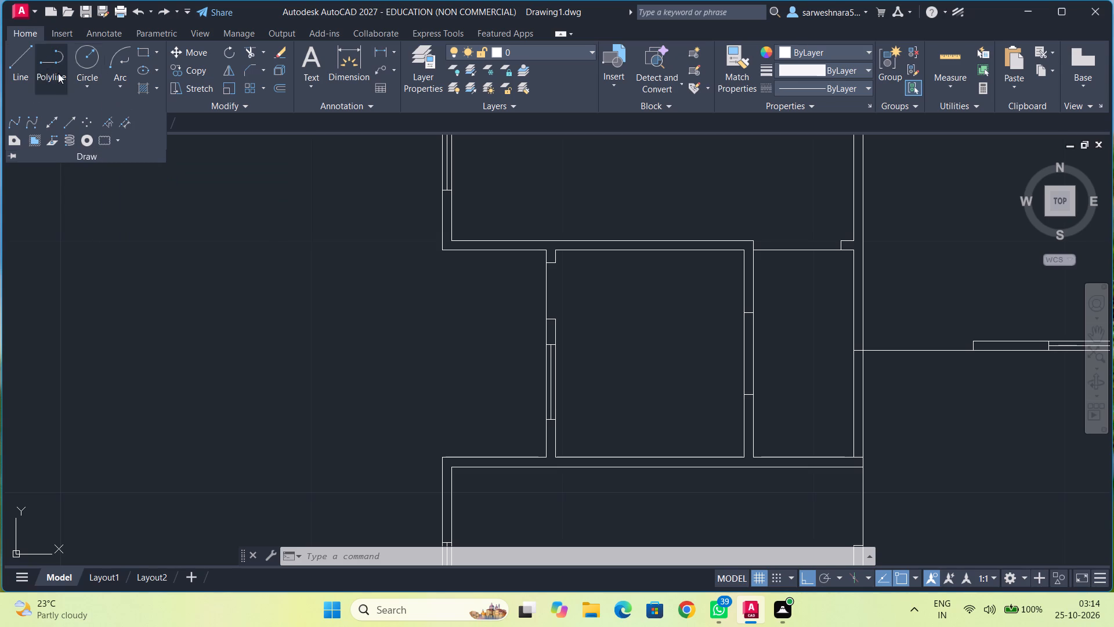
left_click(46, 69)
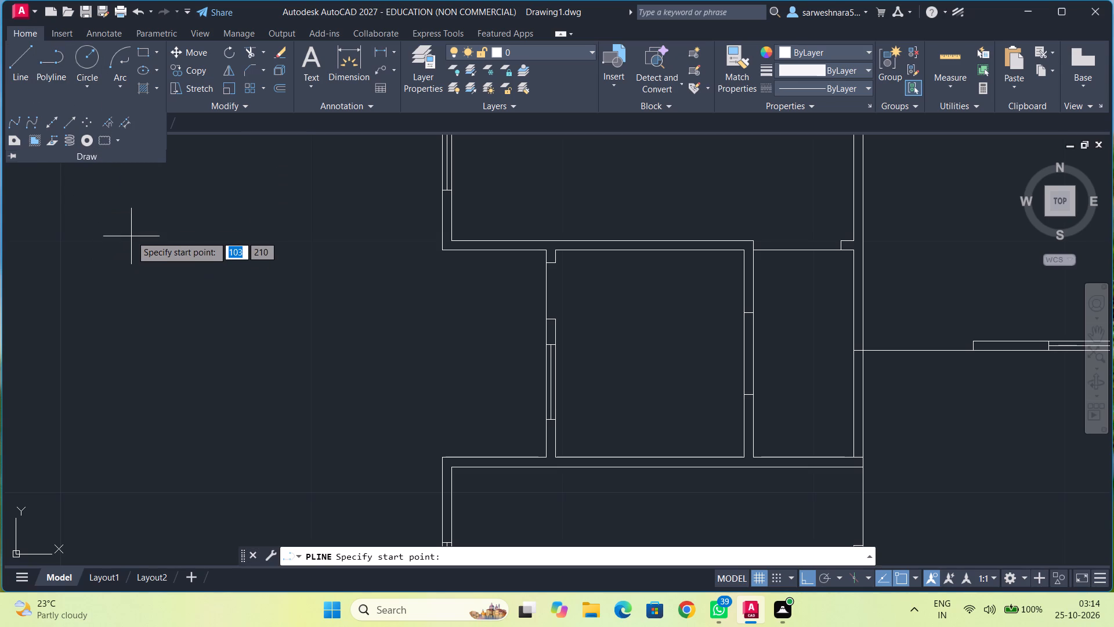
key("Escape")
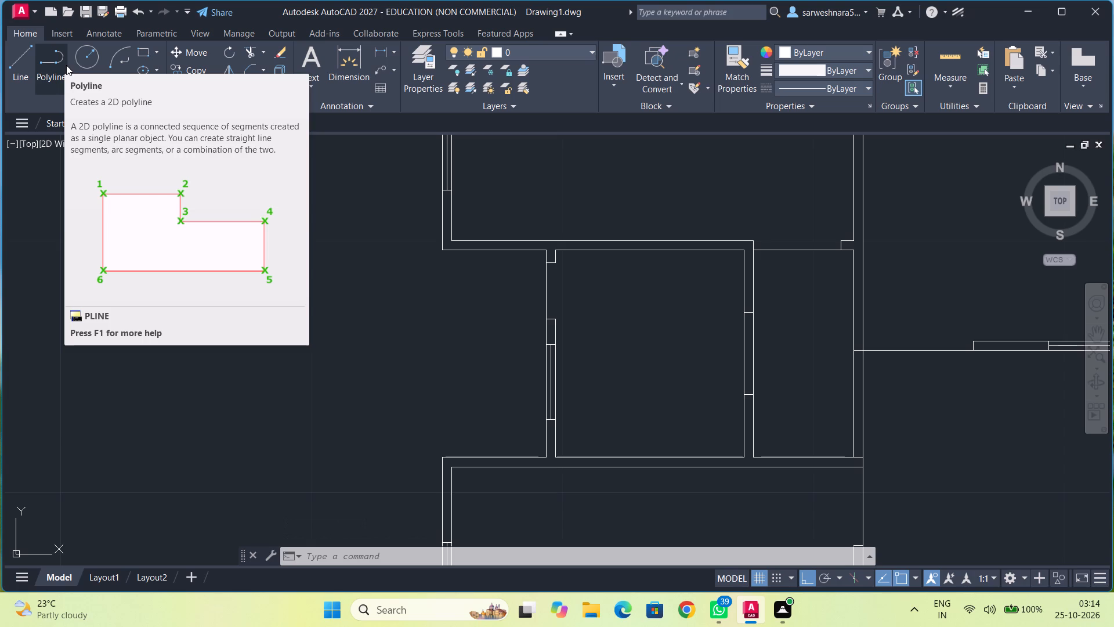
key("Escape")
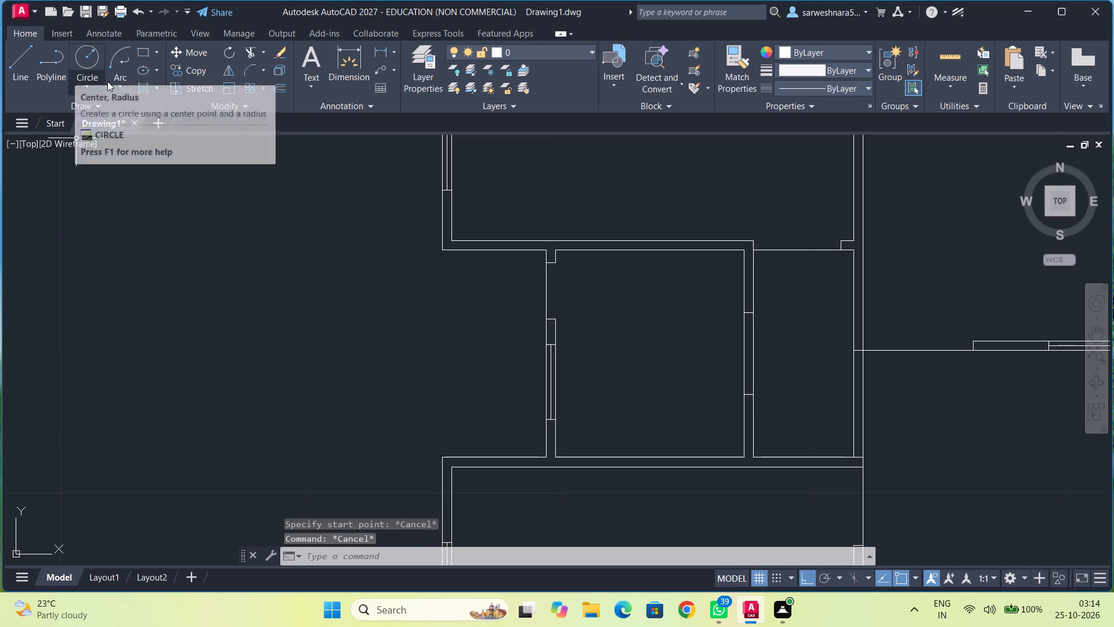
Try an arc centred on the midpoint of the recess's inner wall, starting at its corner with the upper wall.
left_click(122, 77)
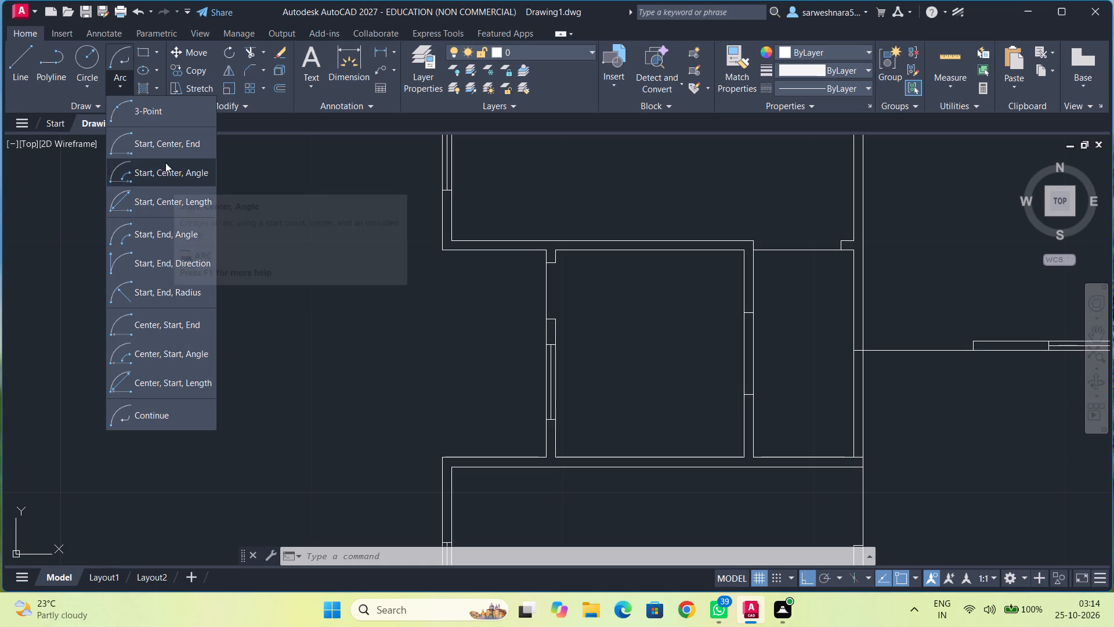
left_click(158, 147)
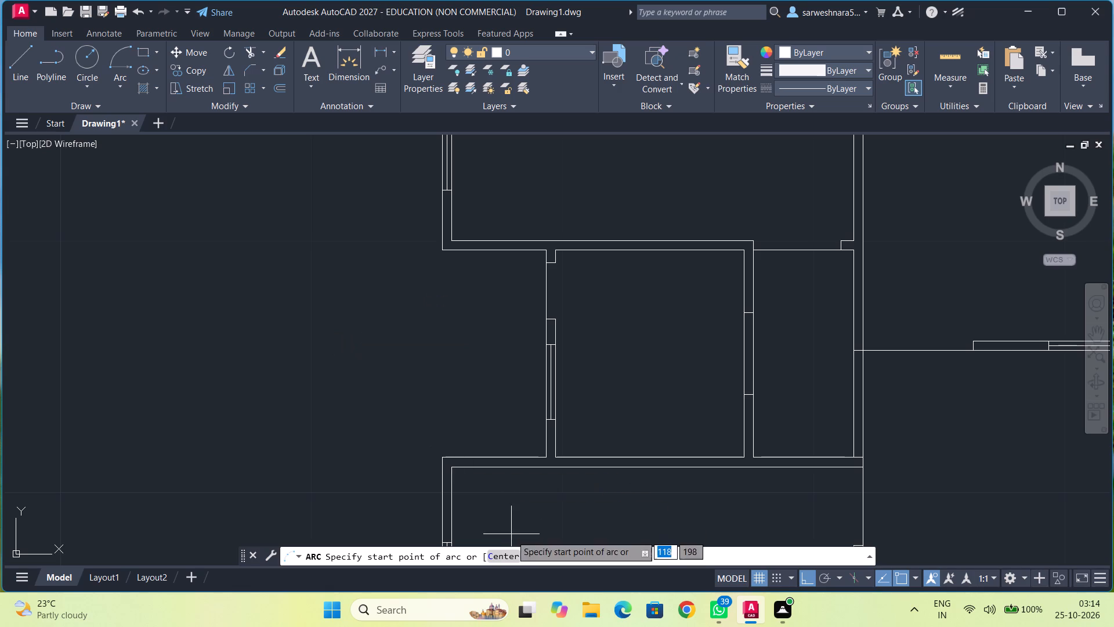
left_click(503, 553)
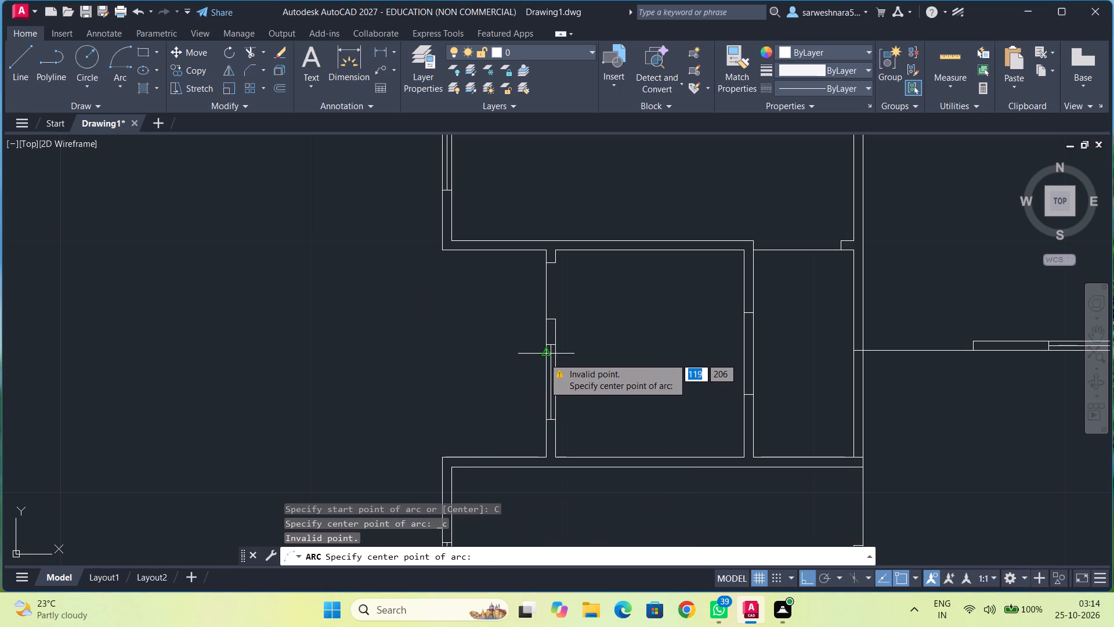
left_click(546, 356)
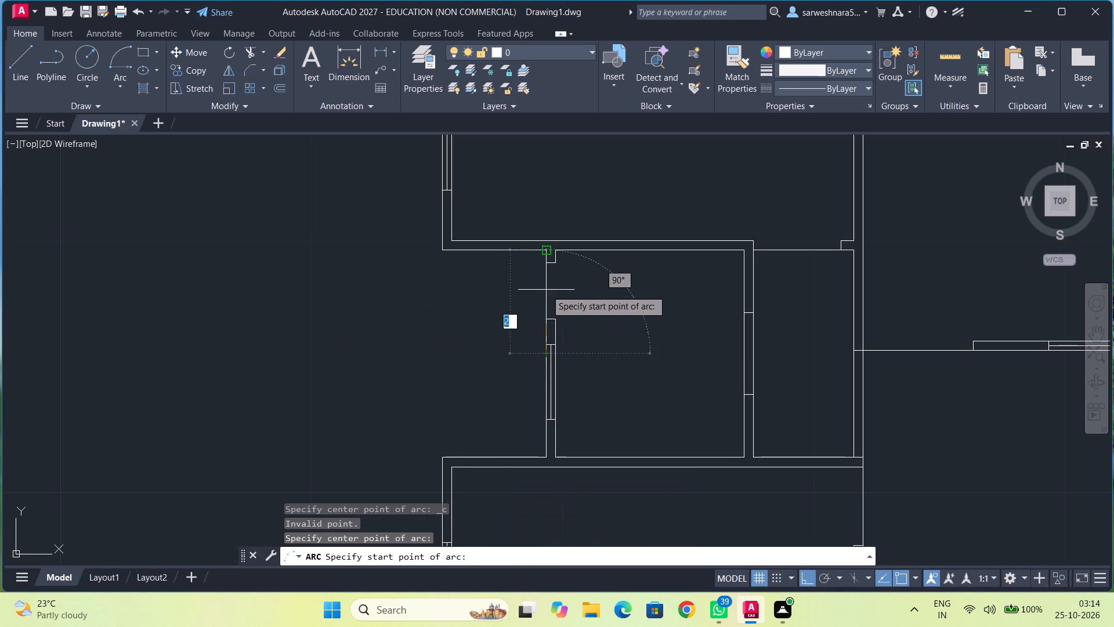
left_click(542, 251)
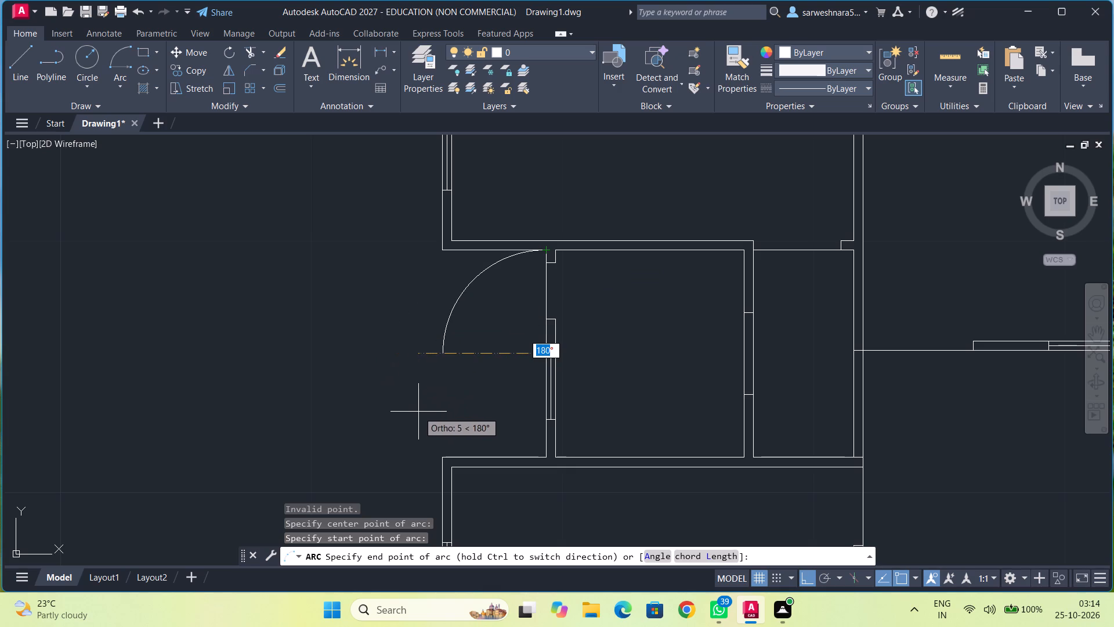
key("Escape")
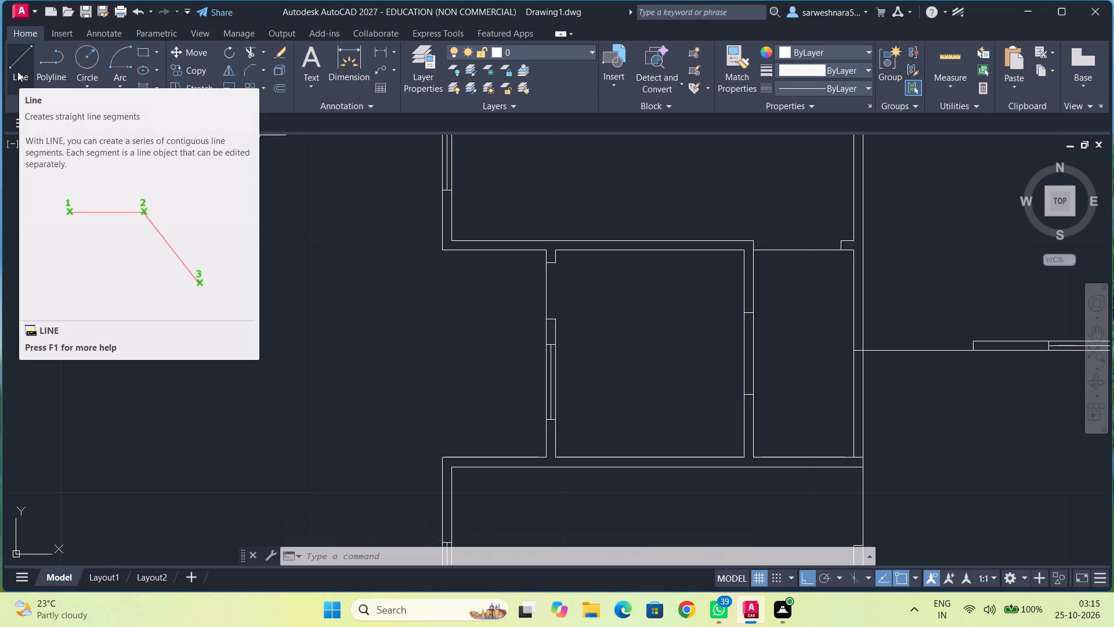
Draw a vertical line closing the recess's west side, from the upper wall's inner corner down to the lower wall.
left_click(17, 71)
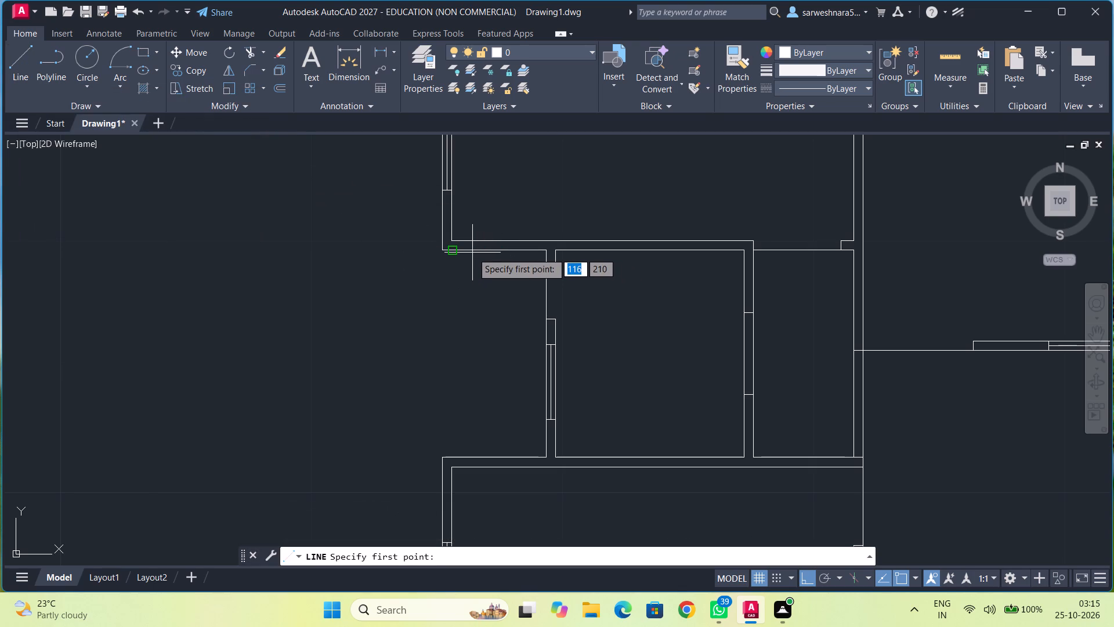
left_click(454, 252)
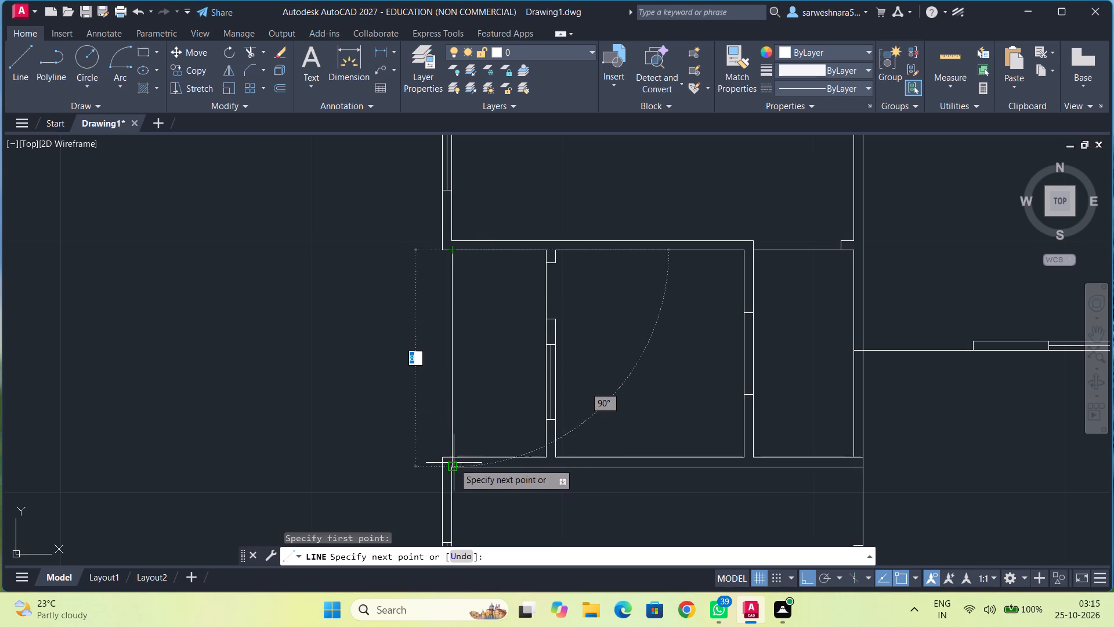
left_click(455, 457)
key("Escape")
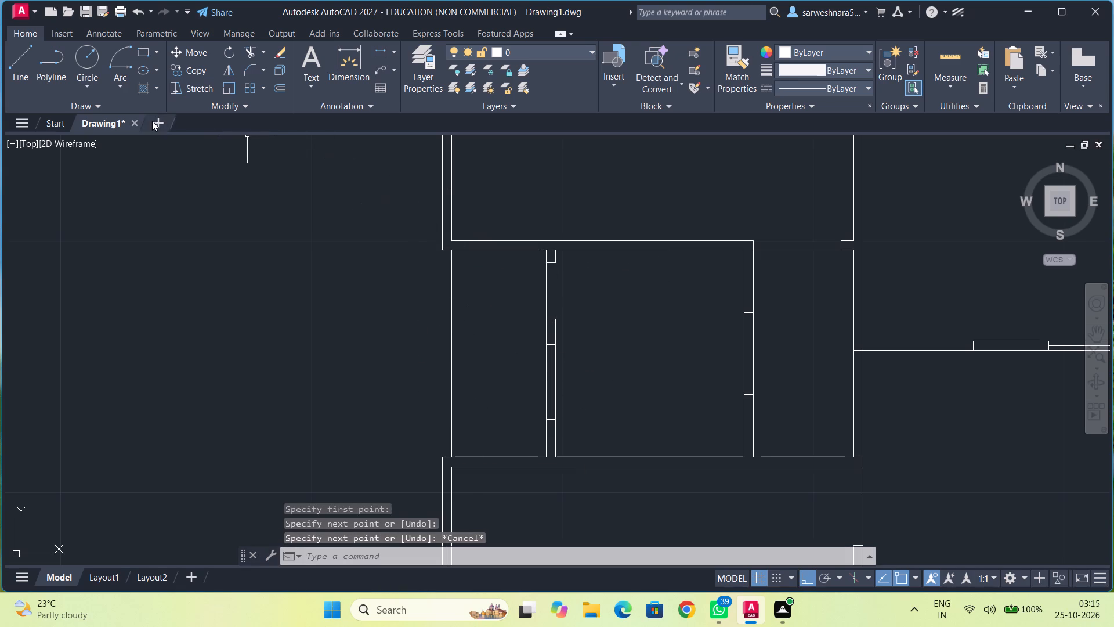
Place single points along the recess's vertical west line, starting at its midpoint and continuing up toward the upper wall.
left_click(106, 106)
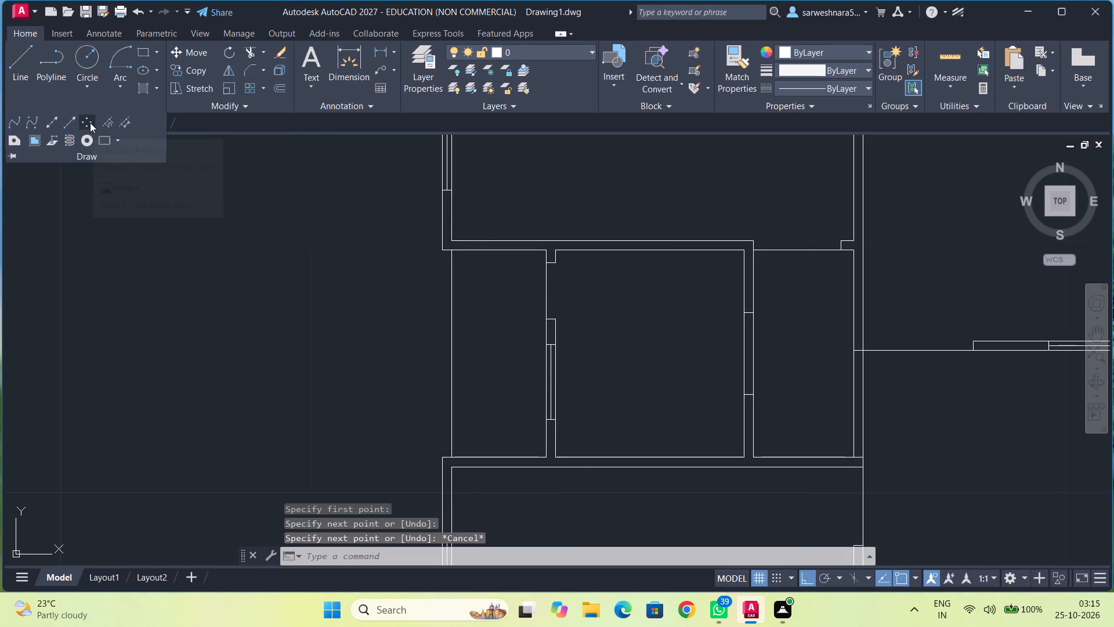
left_click(90, 122)
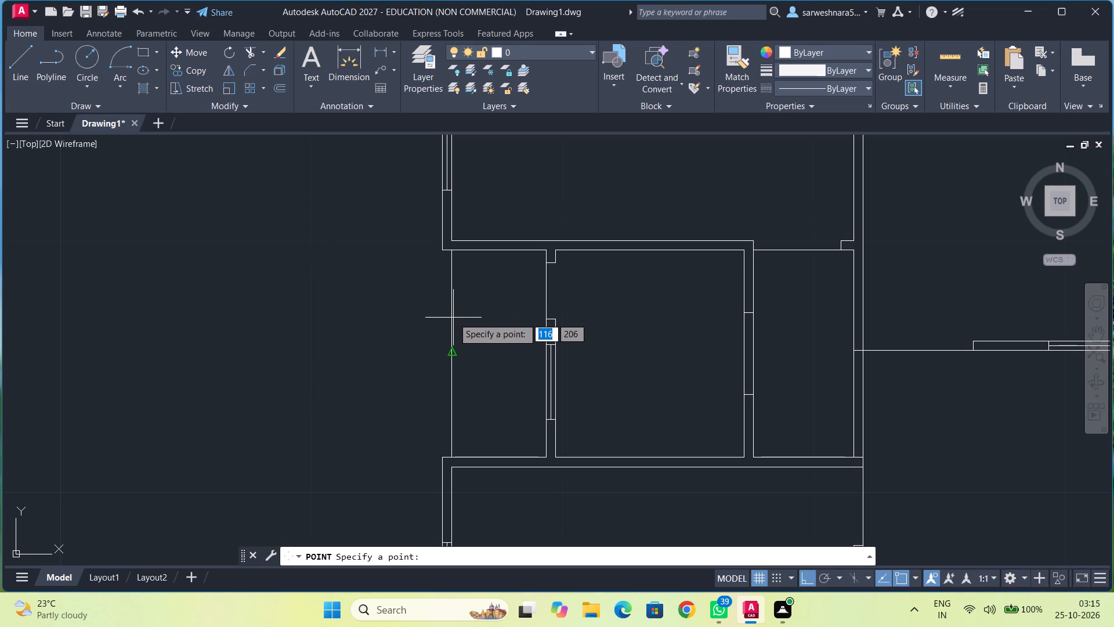
left_click(453, 354)
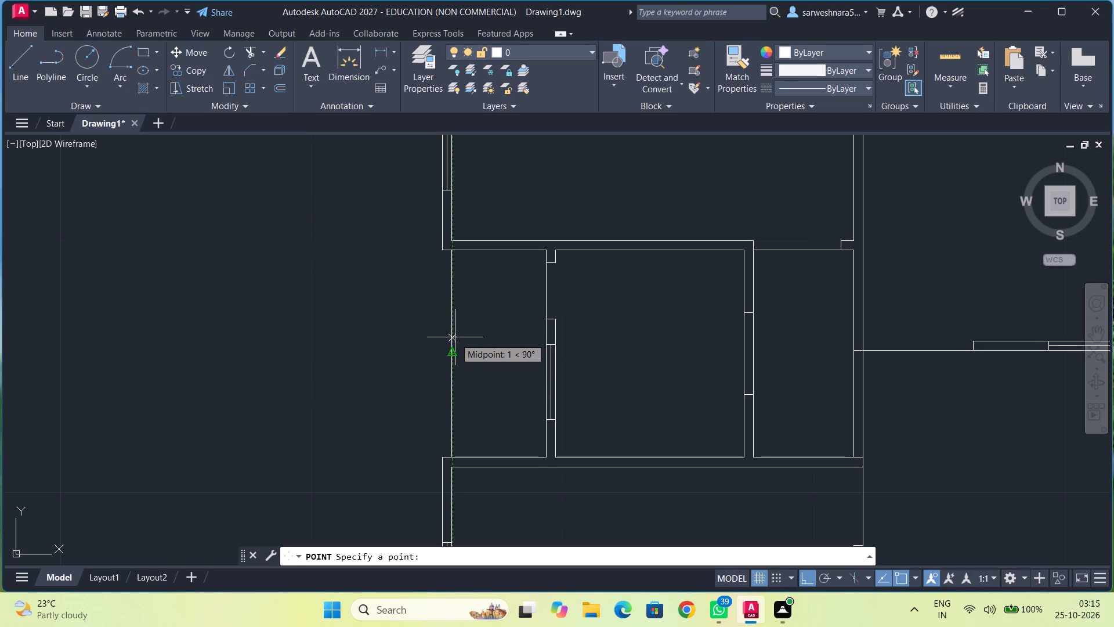
left_click(453, 334)
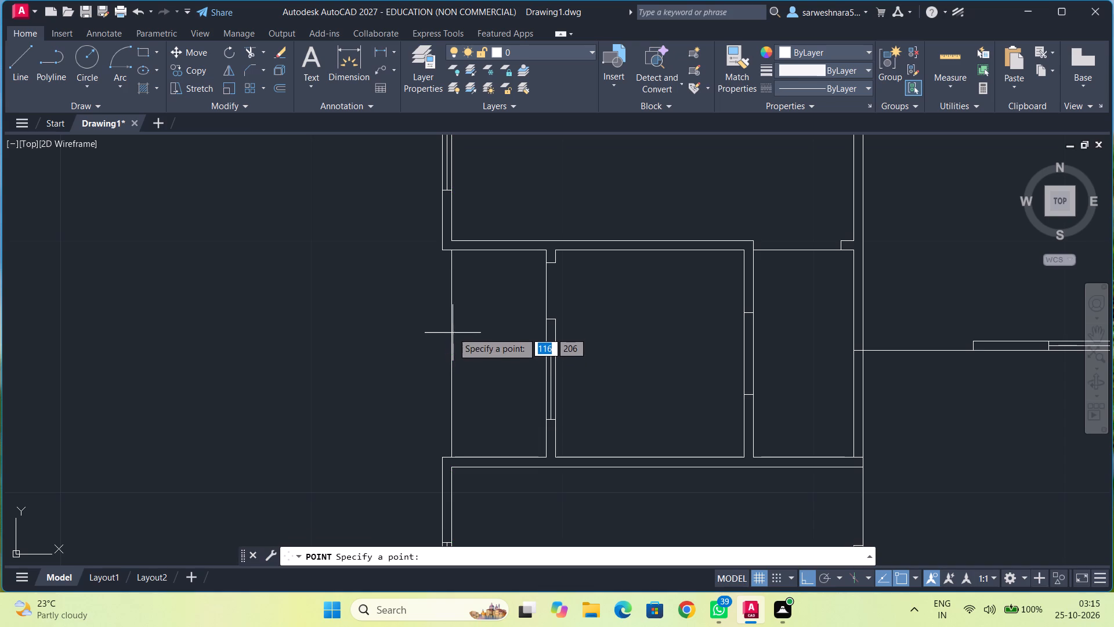
left_click(452, 317)
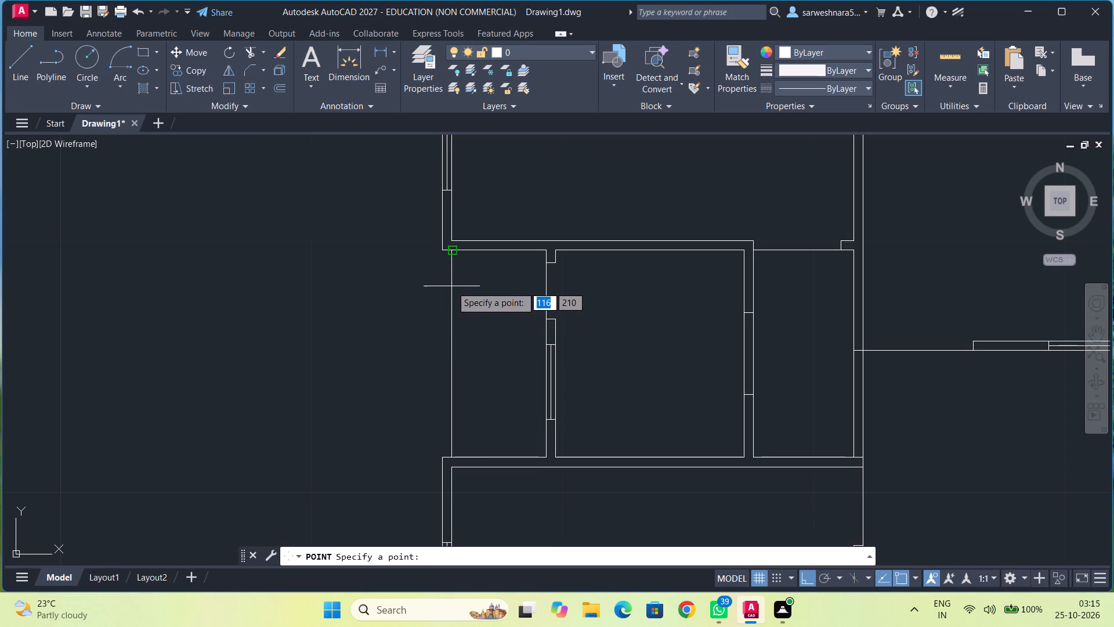
left_click(451, 293)
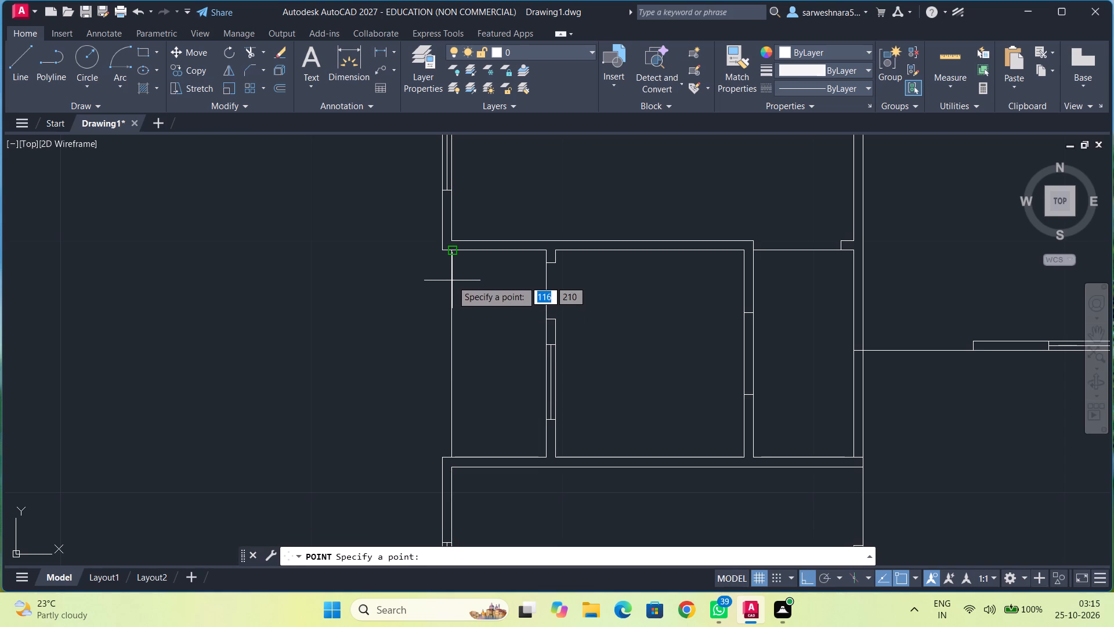
left_click(451, 275)
left_click(452, 263)
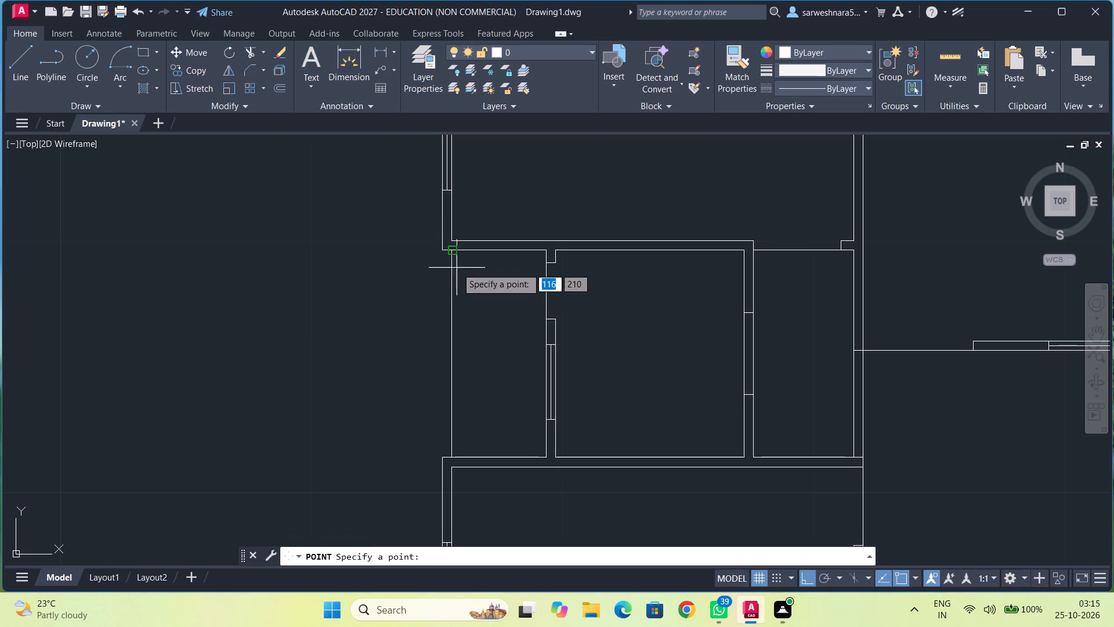
key("Escape")
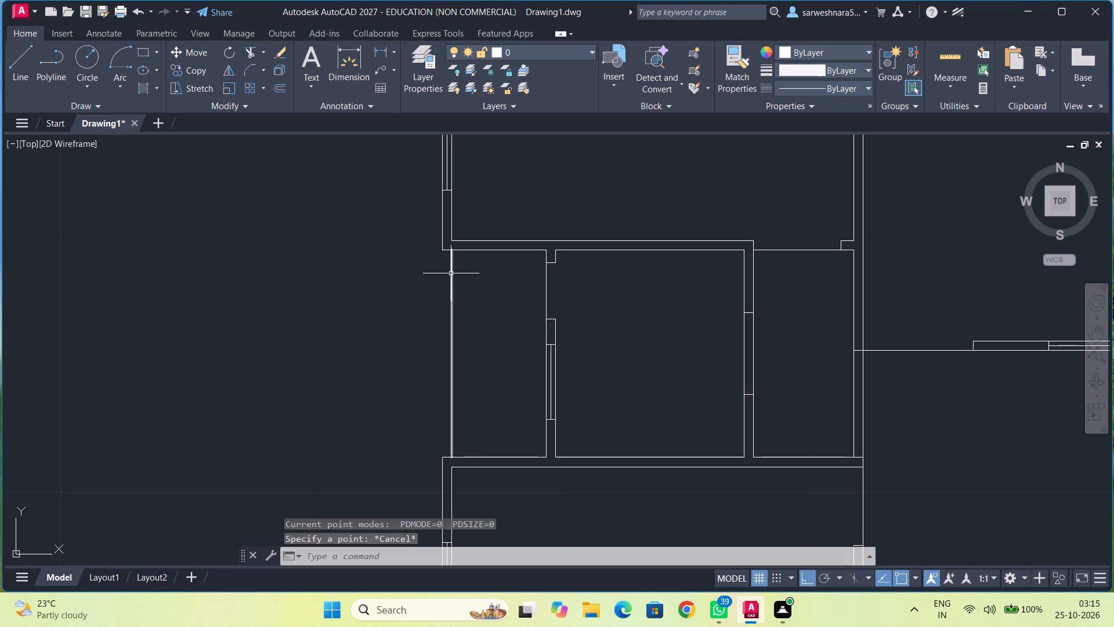
Divide the recess's vertical west line into 6 equal segments.
left_click(26, 64)
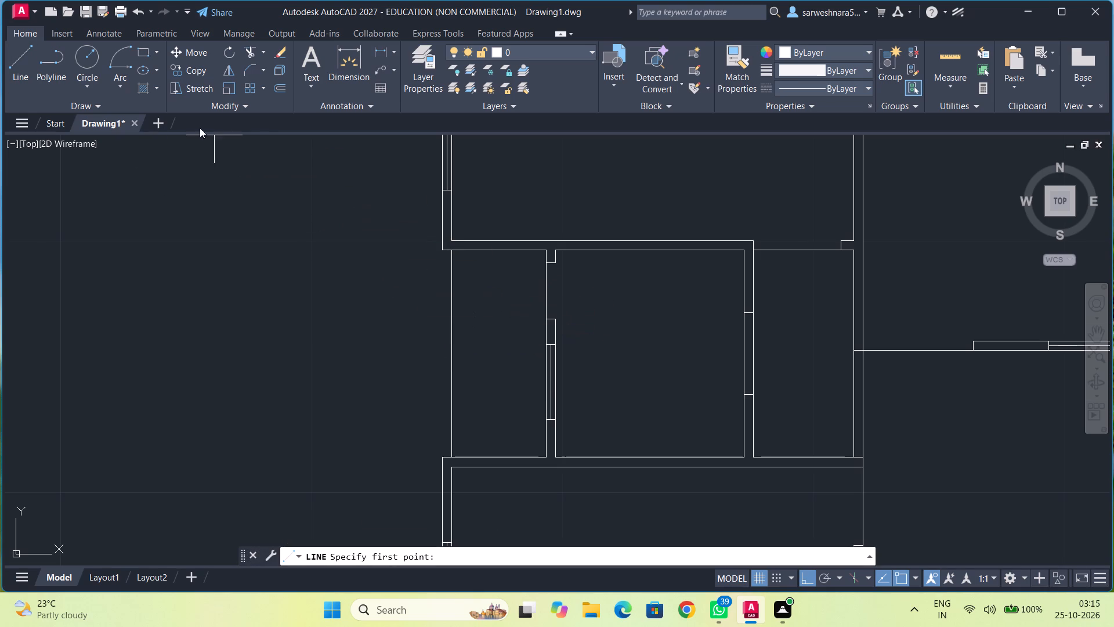
key("Escape")
left_click(115, 100)
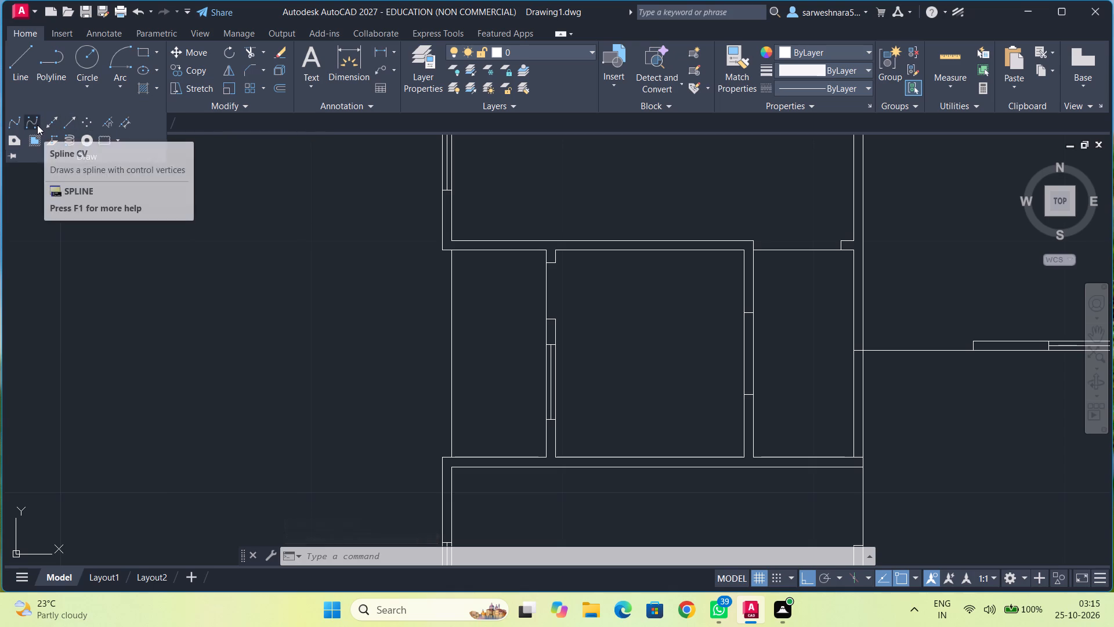
left_click(111, 122)
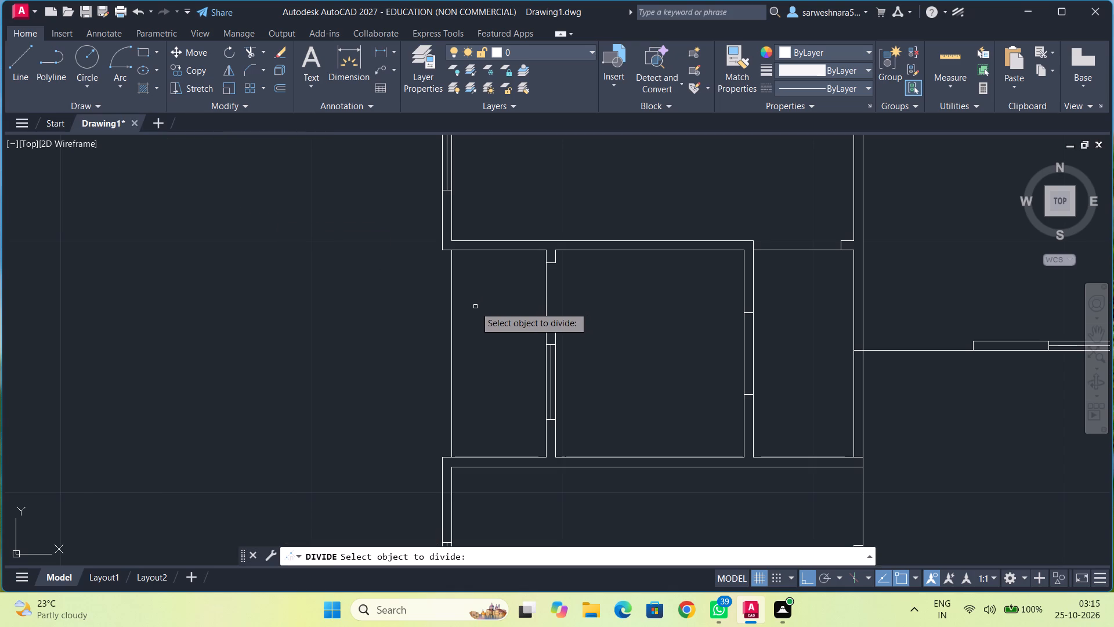
left_click(451, 323)
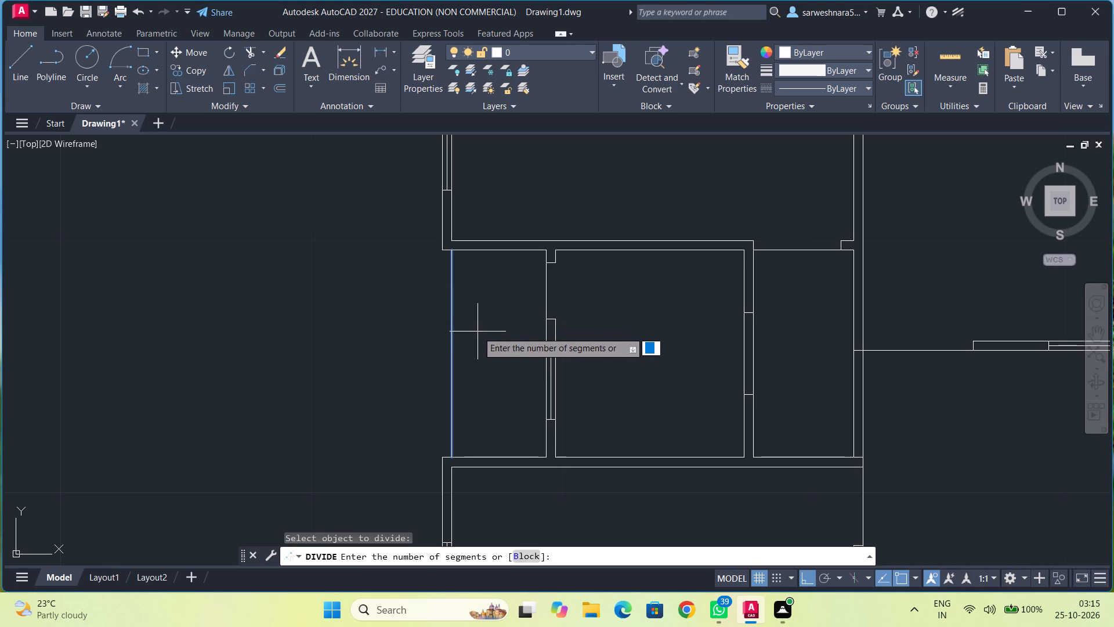
key("6")
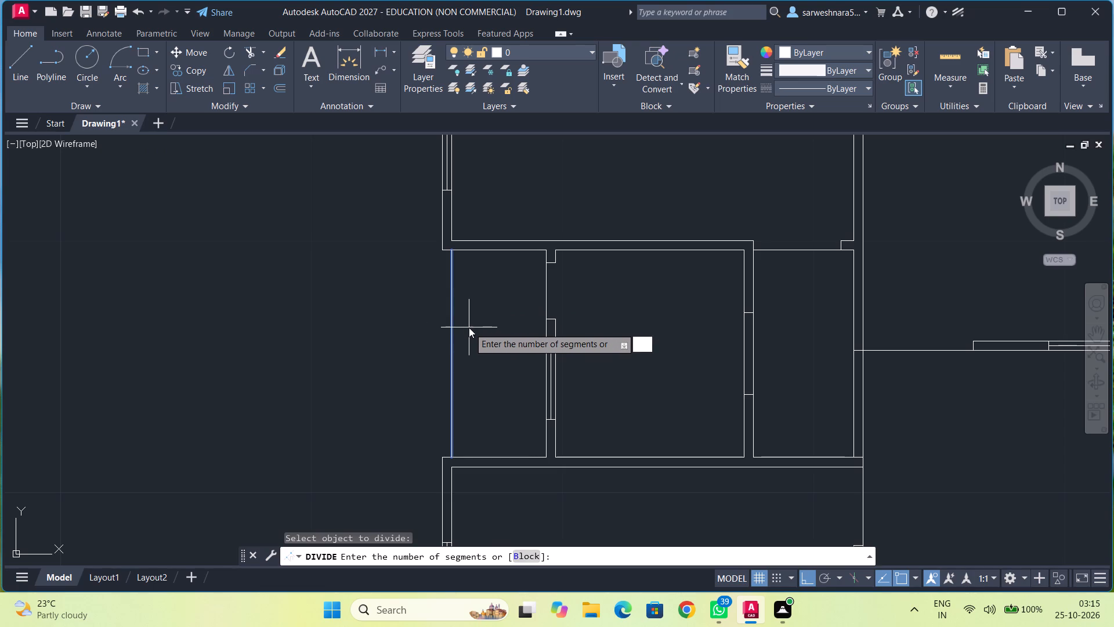
key("Return")
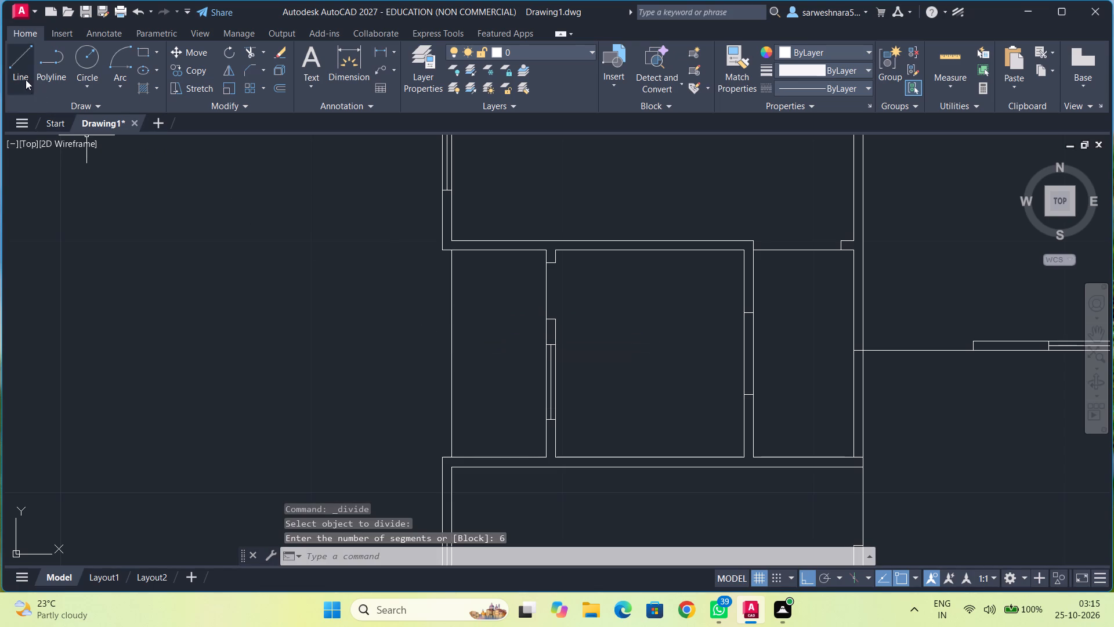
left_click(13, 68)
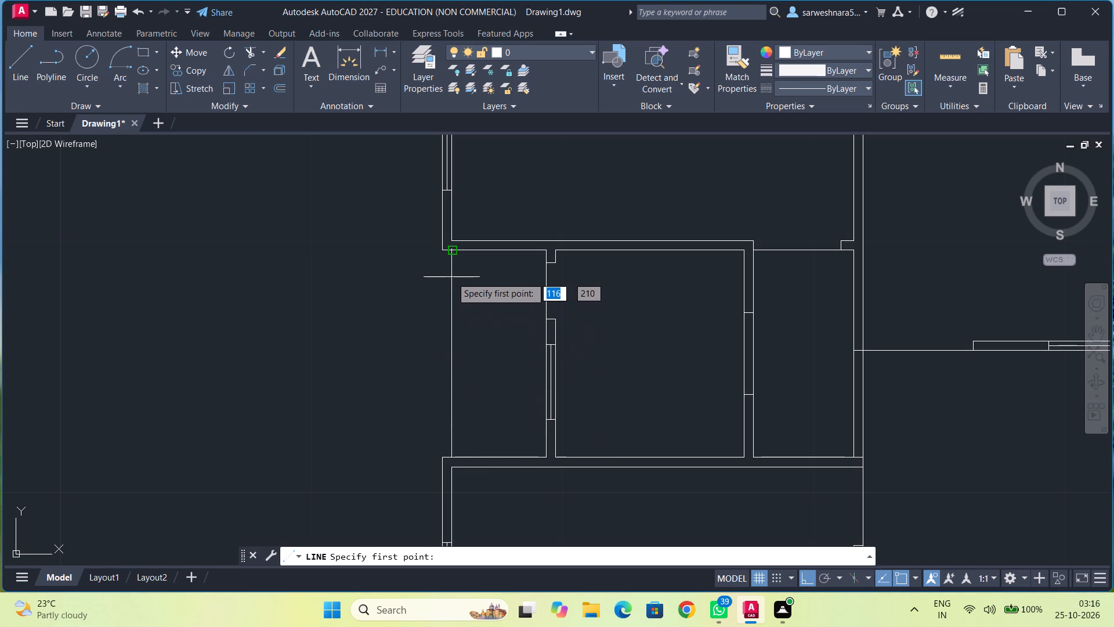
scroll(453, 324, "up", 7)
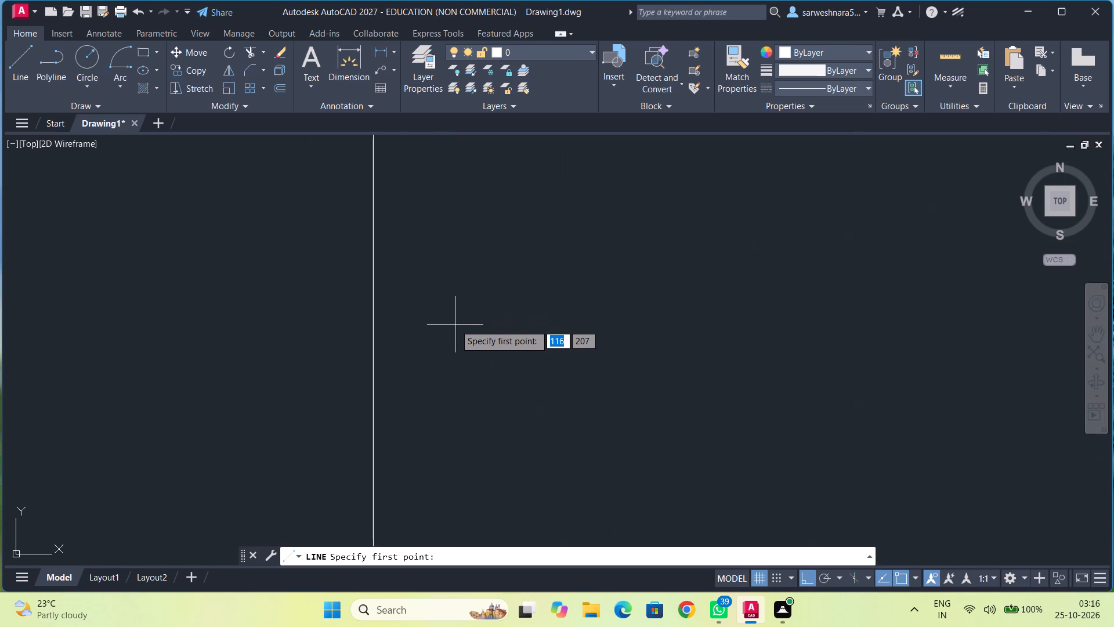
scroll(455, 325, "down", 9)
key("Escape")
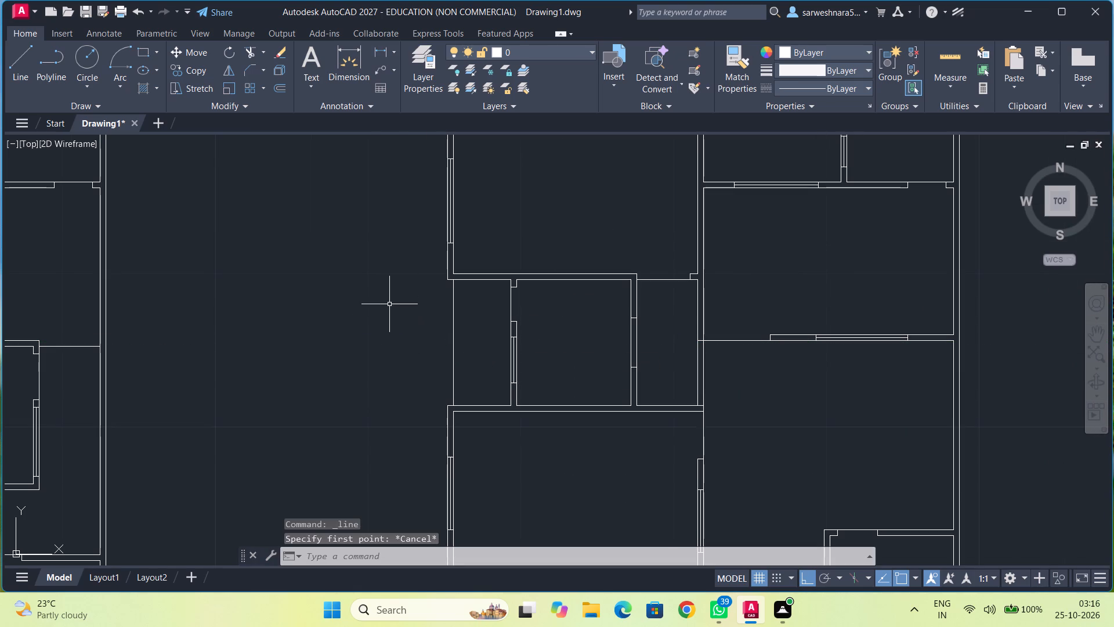
Delete the vertical line closing the recess's west side, keeping the points along it.
left_click(454, 319)
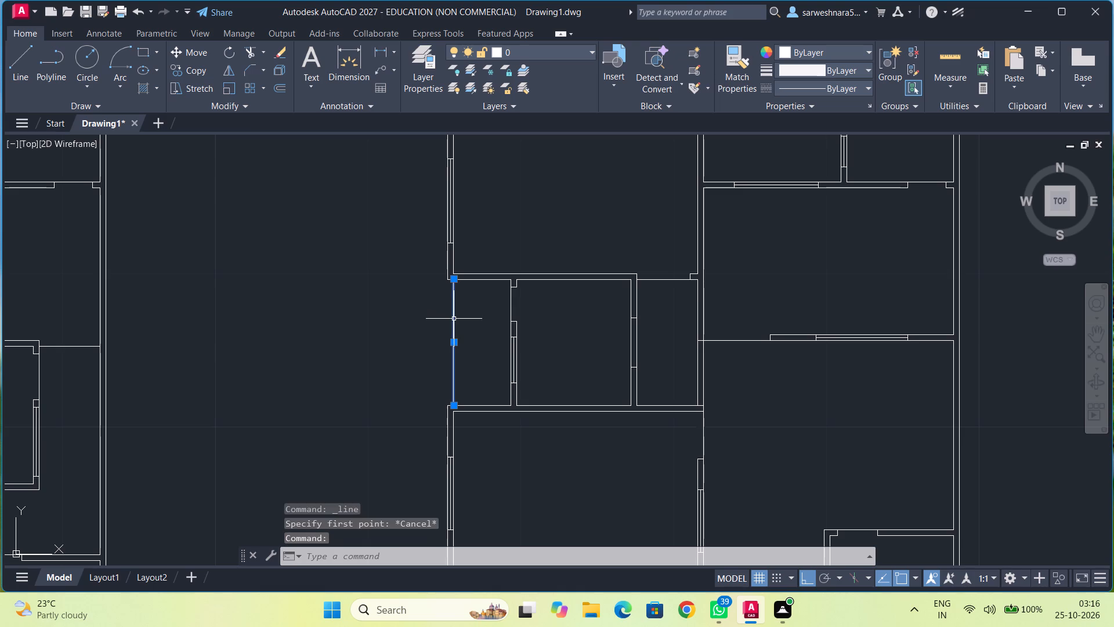
key("Delete")
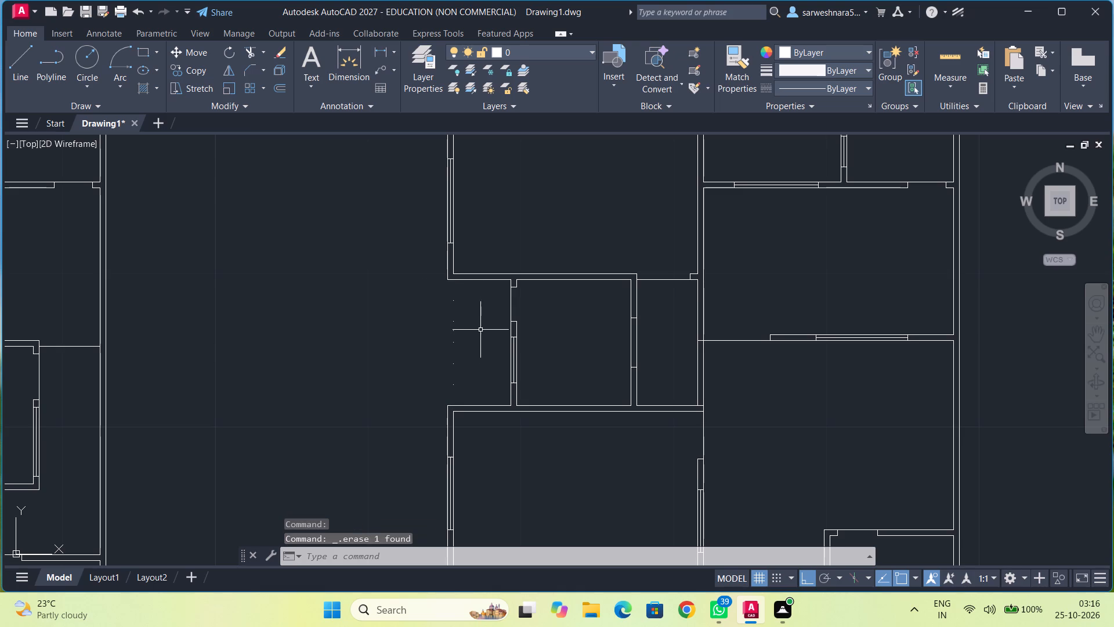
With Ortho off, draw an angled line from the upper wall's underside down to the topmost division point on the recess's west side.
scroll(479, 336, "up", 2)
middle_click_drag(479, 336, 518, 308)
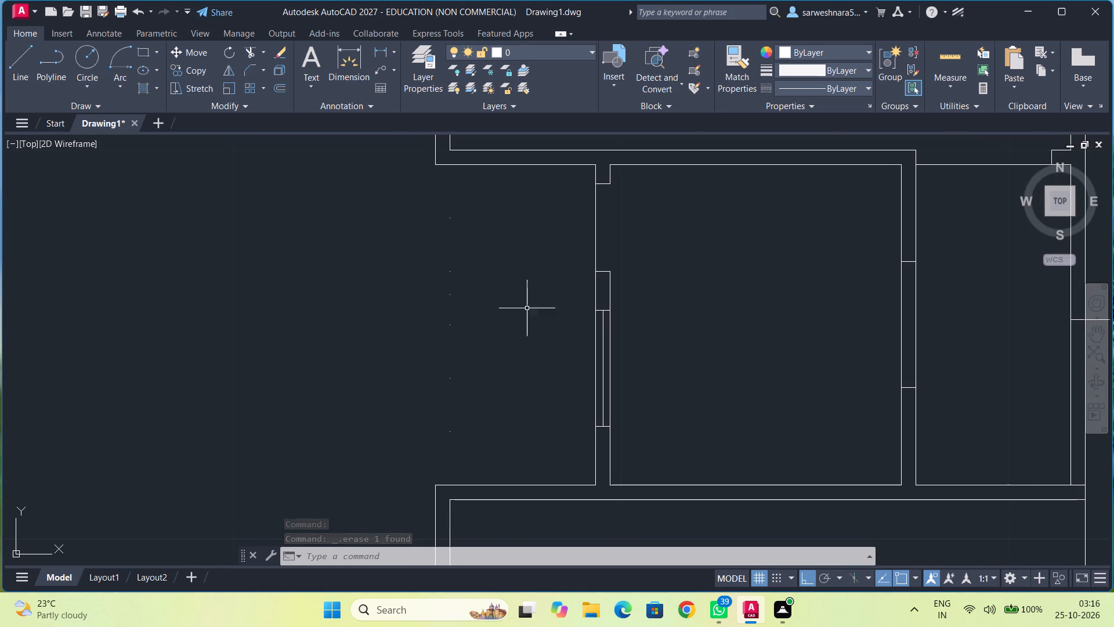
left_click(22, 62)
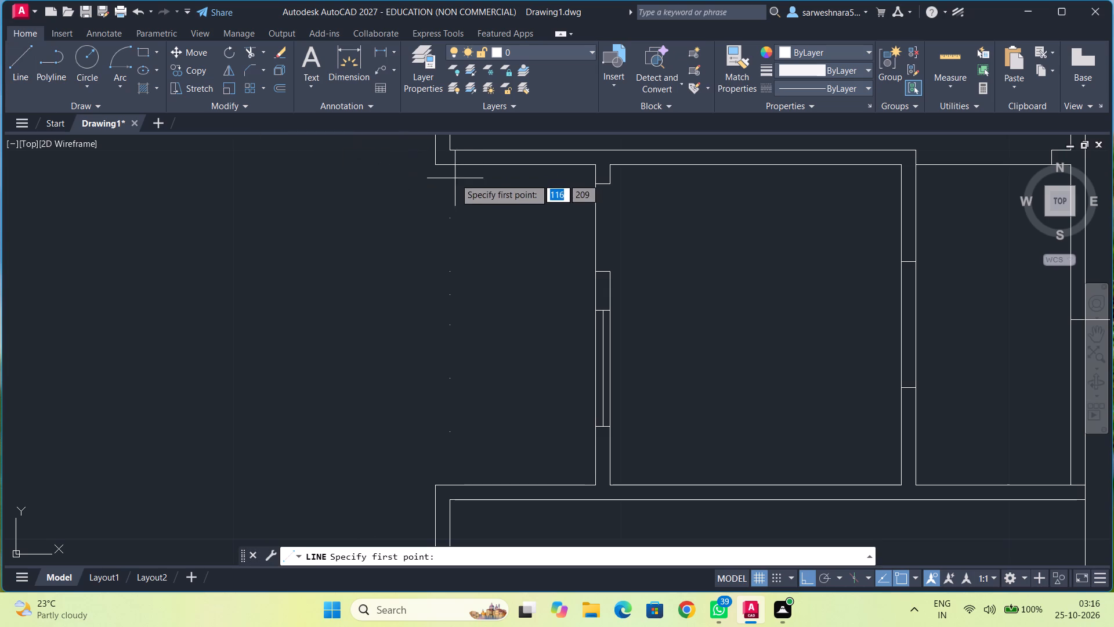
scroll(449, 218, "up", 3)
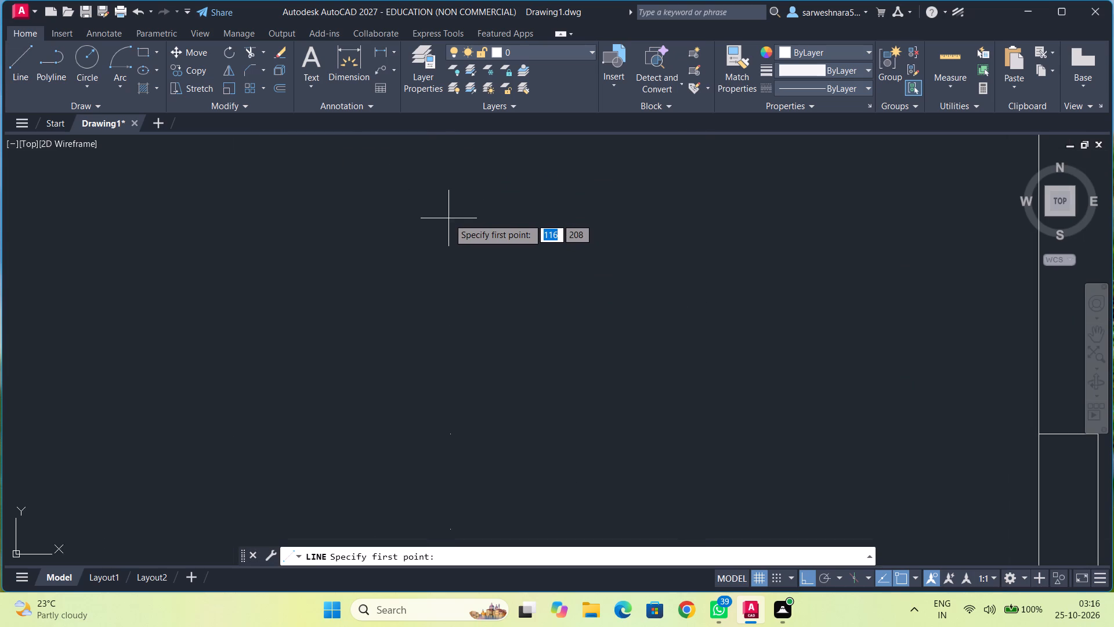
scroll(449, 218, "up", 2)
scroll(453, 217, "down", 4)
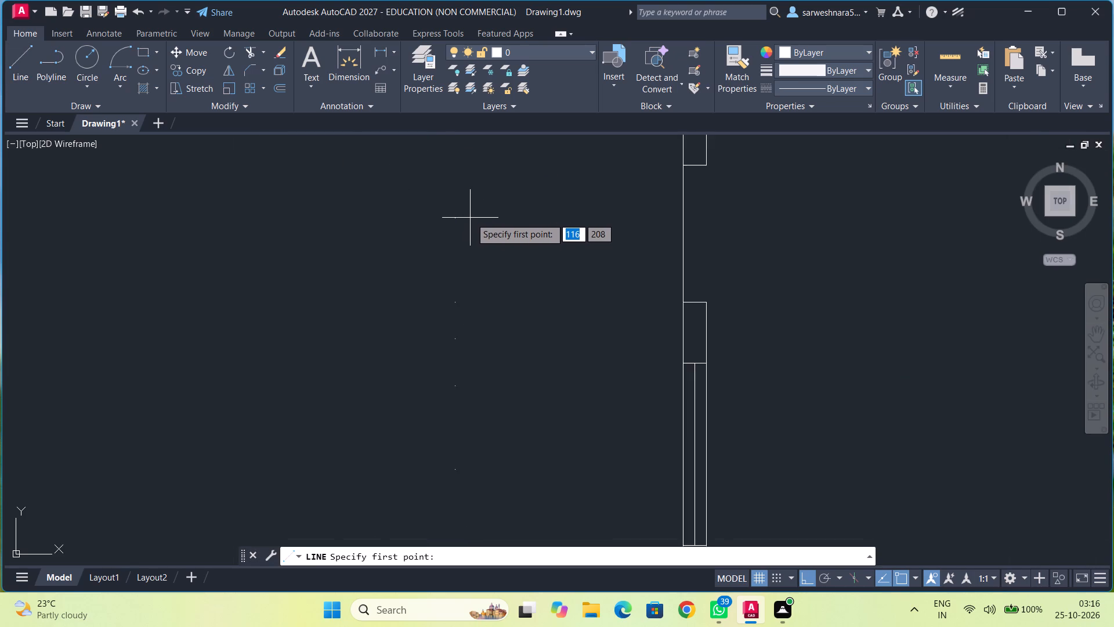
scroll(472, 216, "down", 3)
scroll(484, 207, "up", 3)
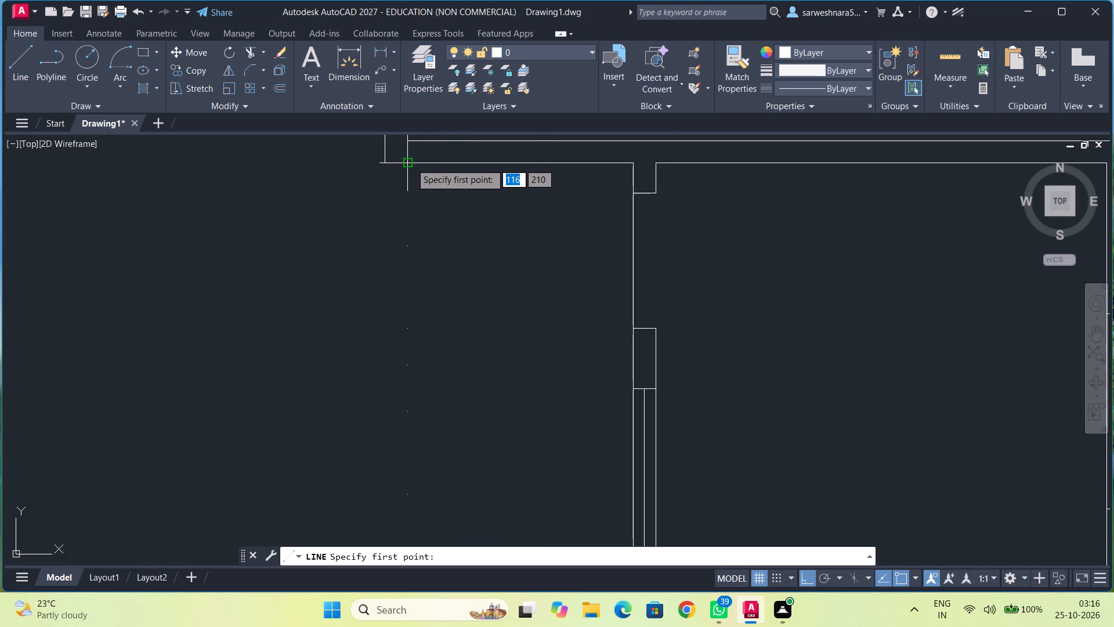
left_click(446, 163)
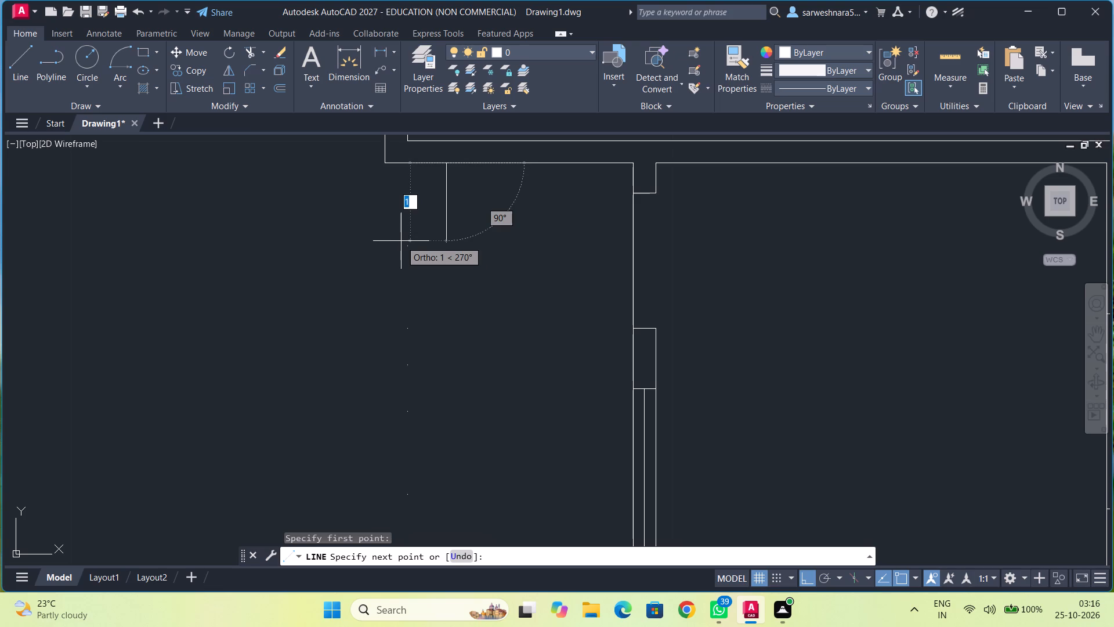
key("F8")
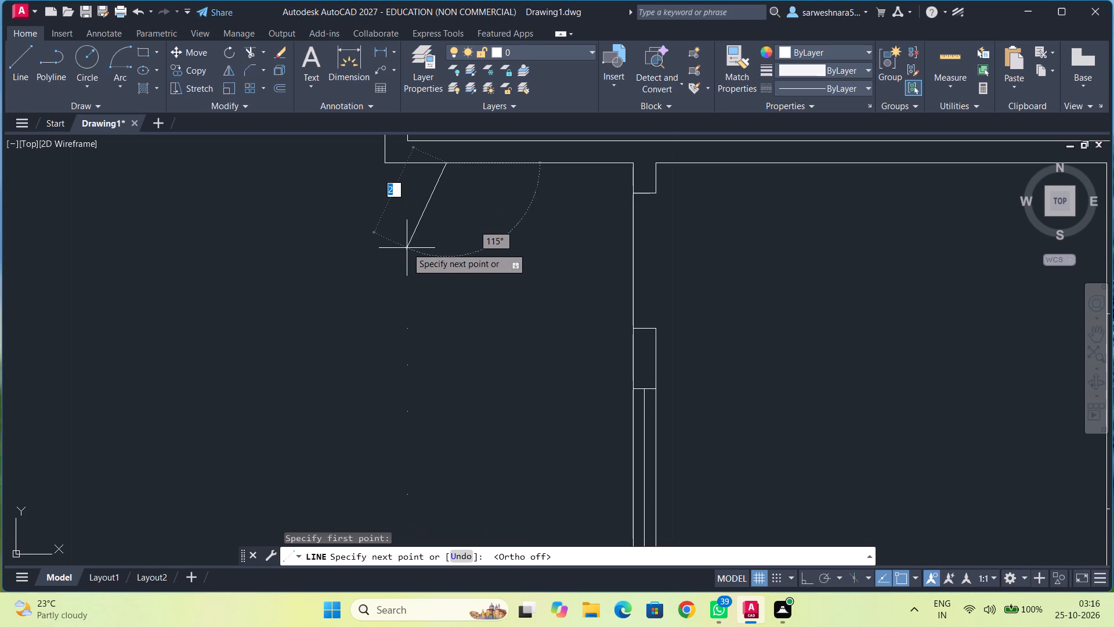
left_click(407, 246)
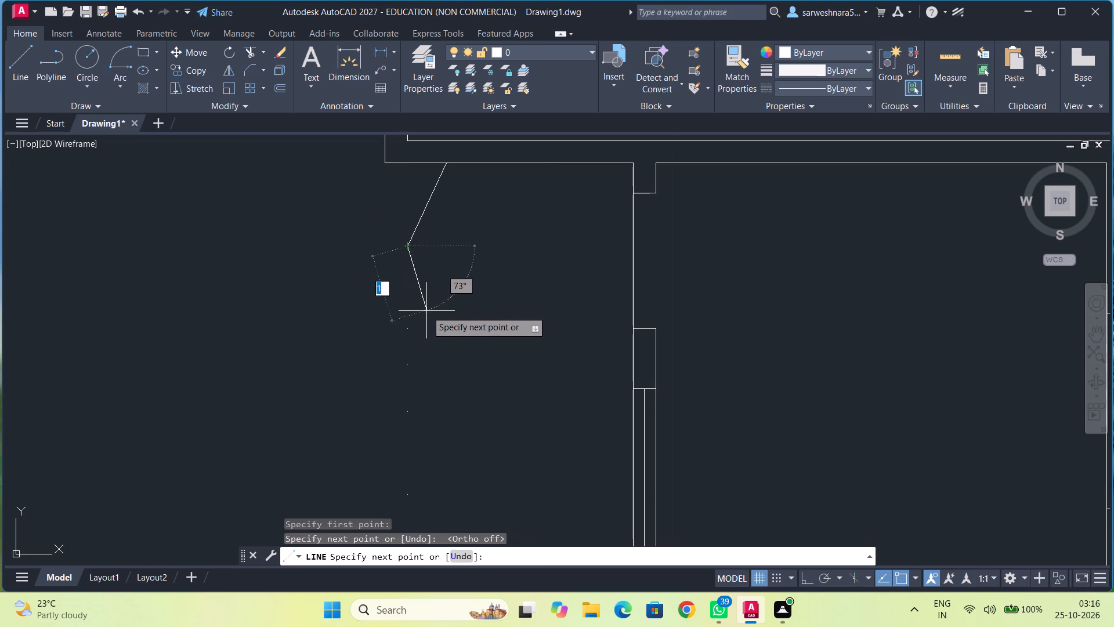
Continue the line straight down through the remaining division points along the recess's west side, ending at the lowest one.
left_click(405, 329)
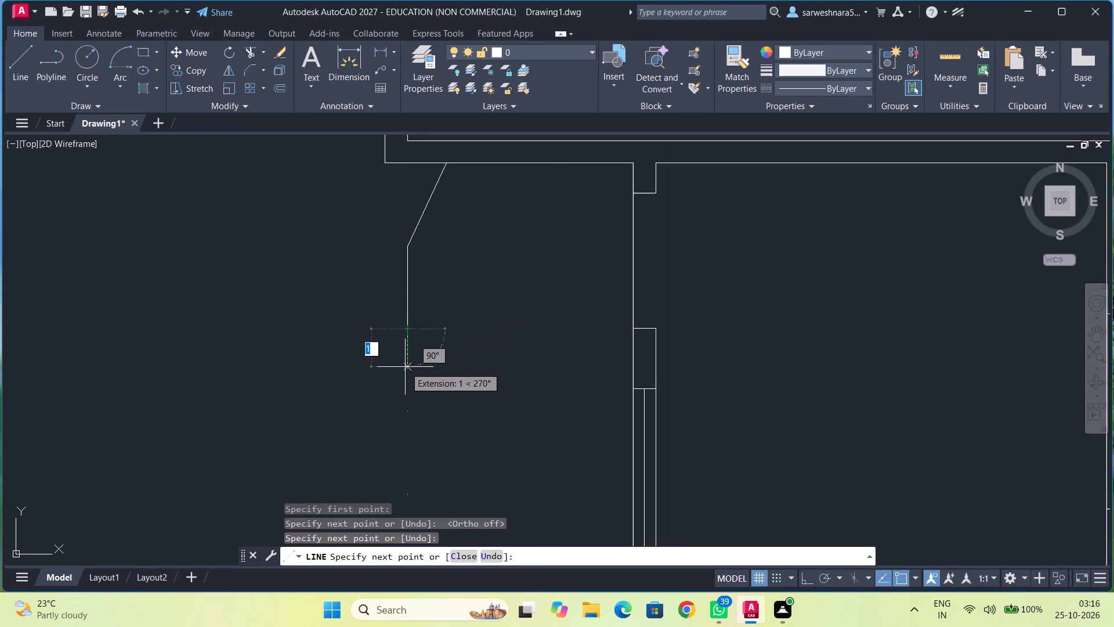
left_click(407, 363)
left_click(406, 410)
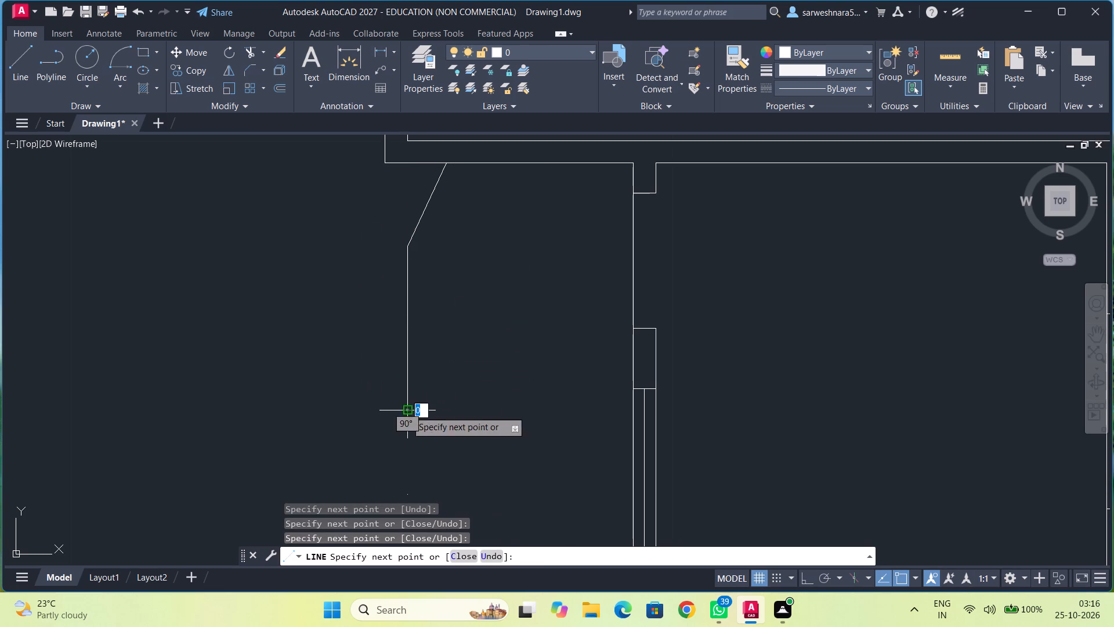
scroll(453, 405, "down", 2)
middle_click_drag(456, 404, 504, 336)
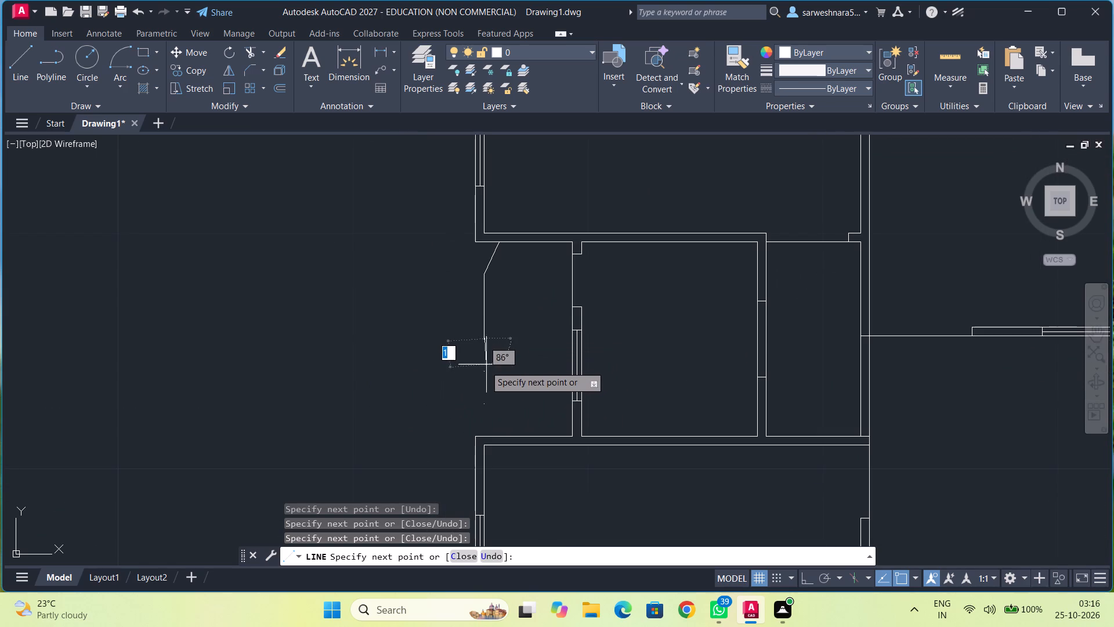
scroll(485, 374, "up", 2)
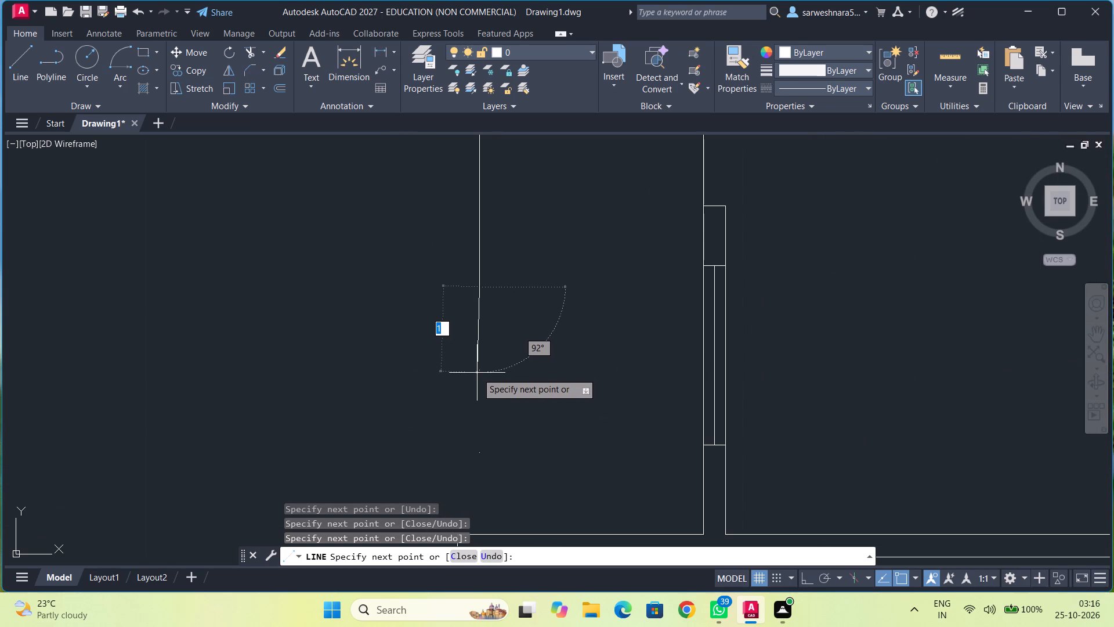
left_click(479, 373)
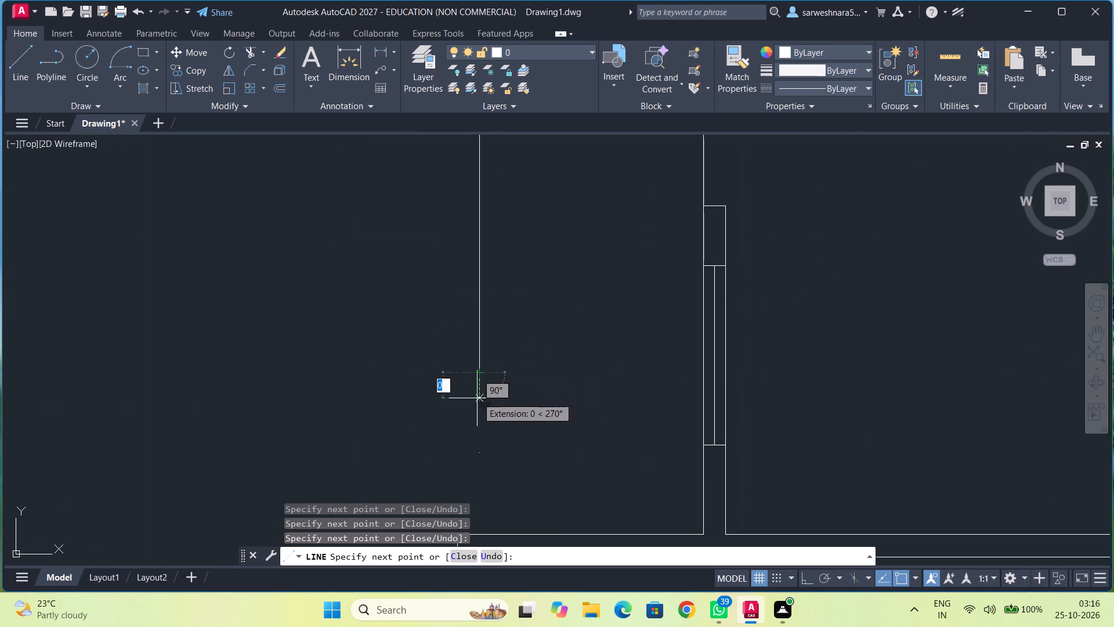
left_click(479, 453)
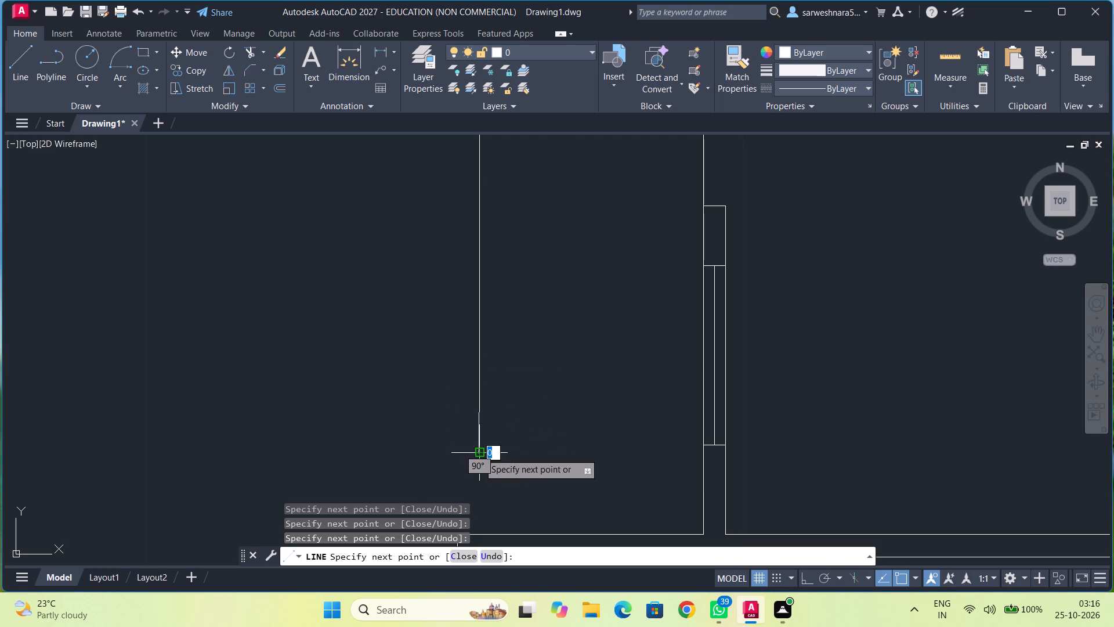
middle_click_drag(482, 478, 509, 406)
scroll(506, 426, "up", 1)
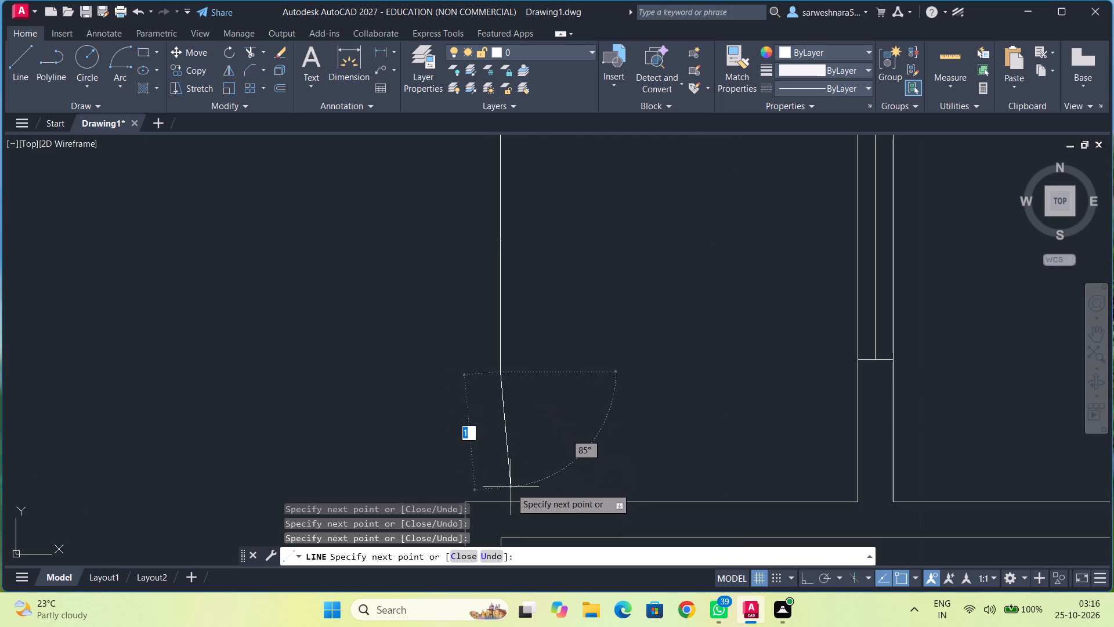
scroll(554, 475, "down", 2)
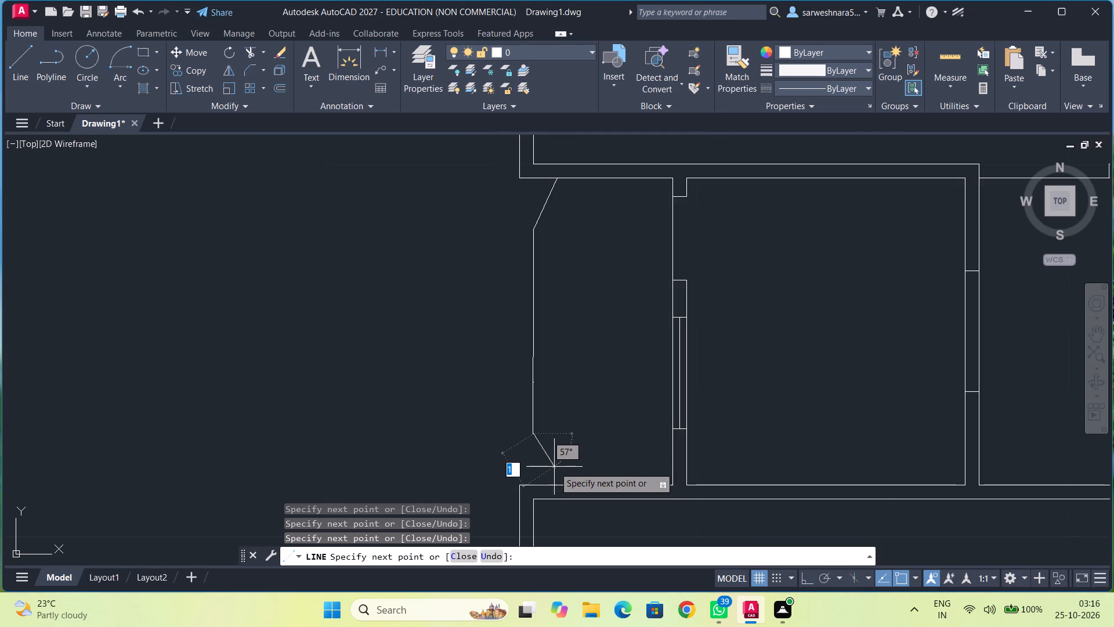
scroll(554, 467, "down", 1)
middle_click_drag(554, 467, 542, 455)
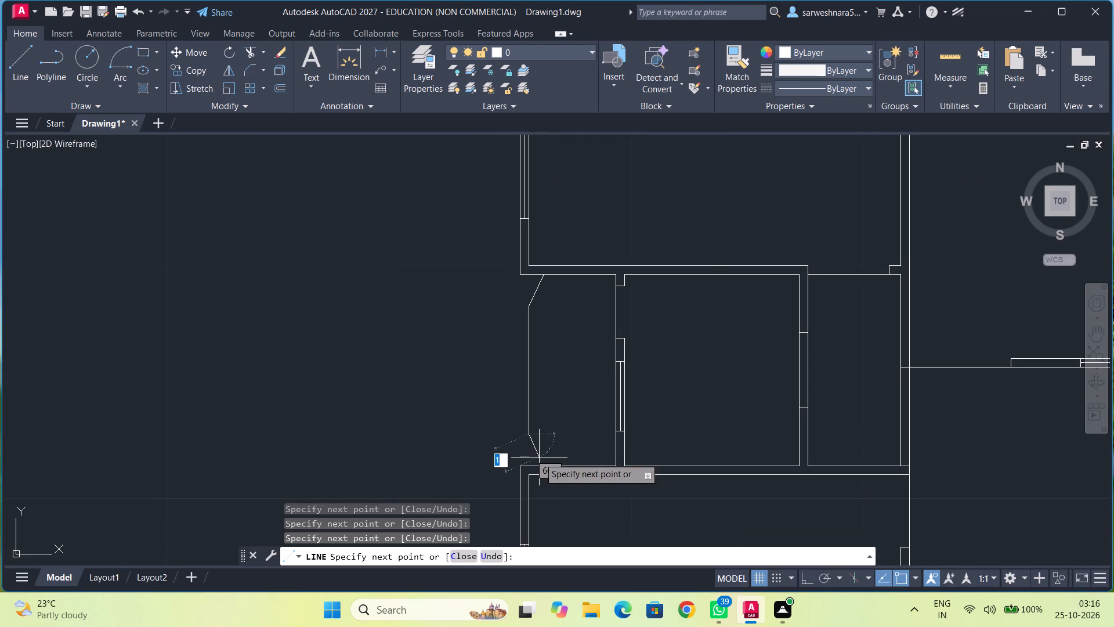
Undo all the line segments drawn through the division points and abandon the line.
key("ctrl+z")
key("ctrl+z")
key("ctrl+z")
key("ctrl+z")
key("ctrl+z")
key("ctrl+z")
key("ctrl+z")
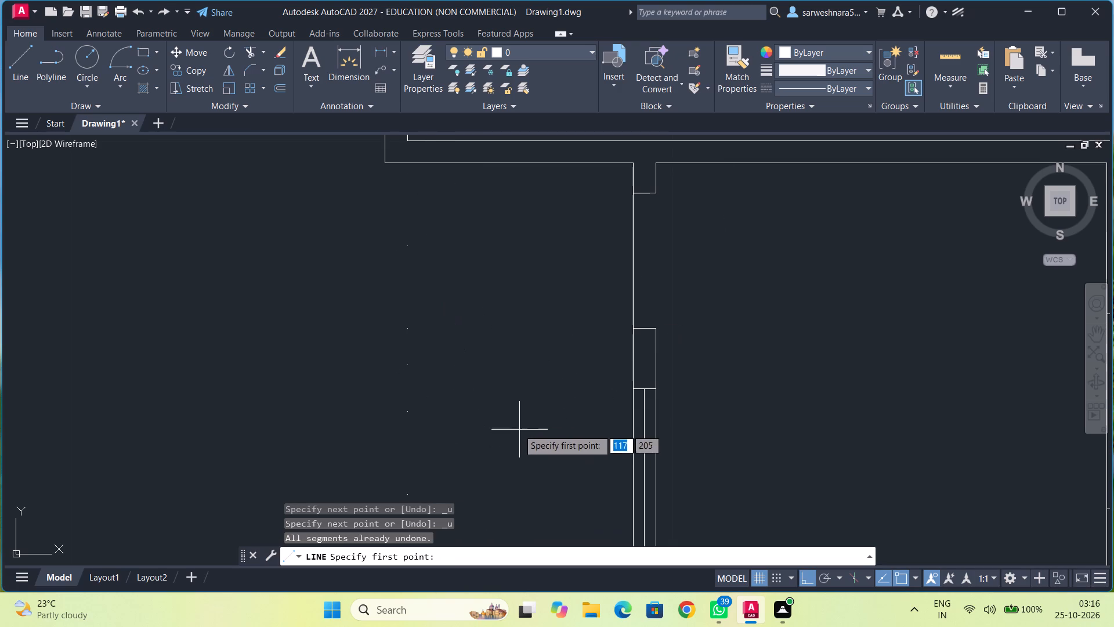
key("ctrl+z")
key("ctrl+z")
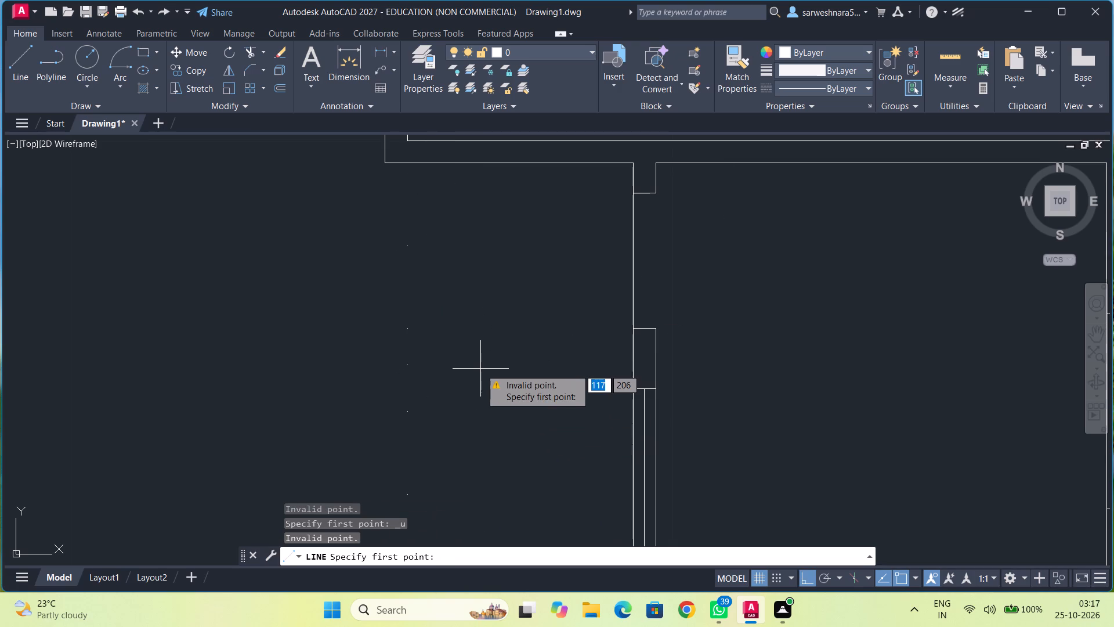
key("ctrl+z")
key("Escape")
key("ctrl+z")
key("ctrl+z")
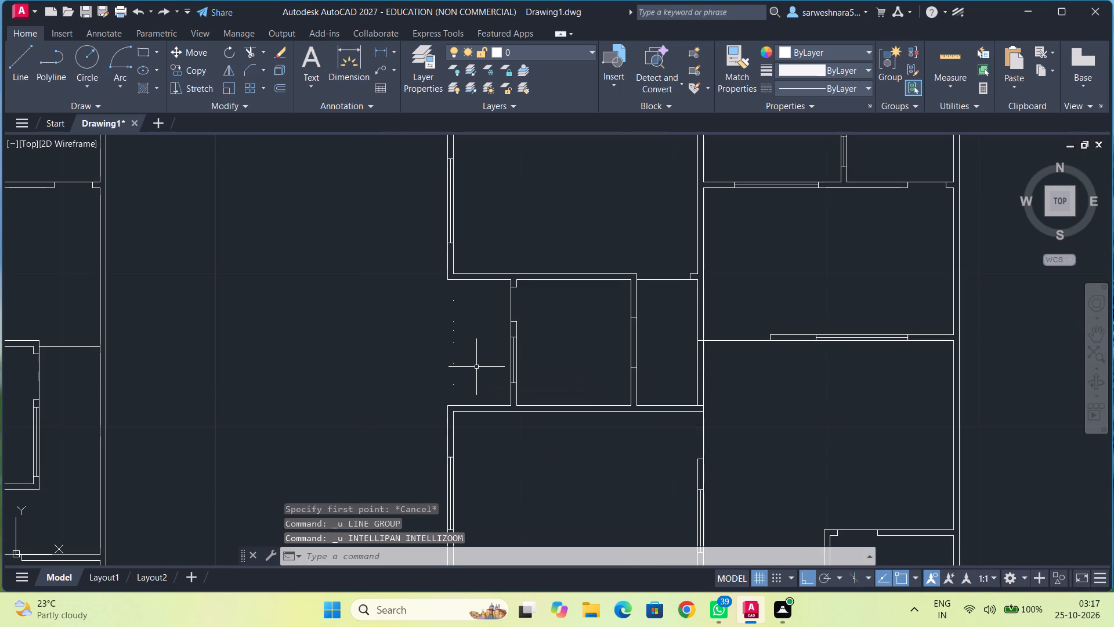
Undo the deletion of the recess's vertical west line, its division into equal segments and the single points placed along it.
key("ctrl+z")
key("ctrl+z")
key("ctrl+z")
key("ctrl+z")
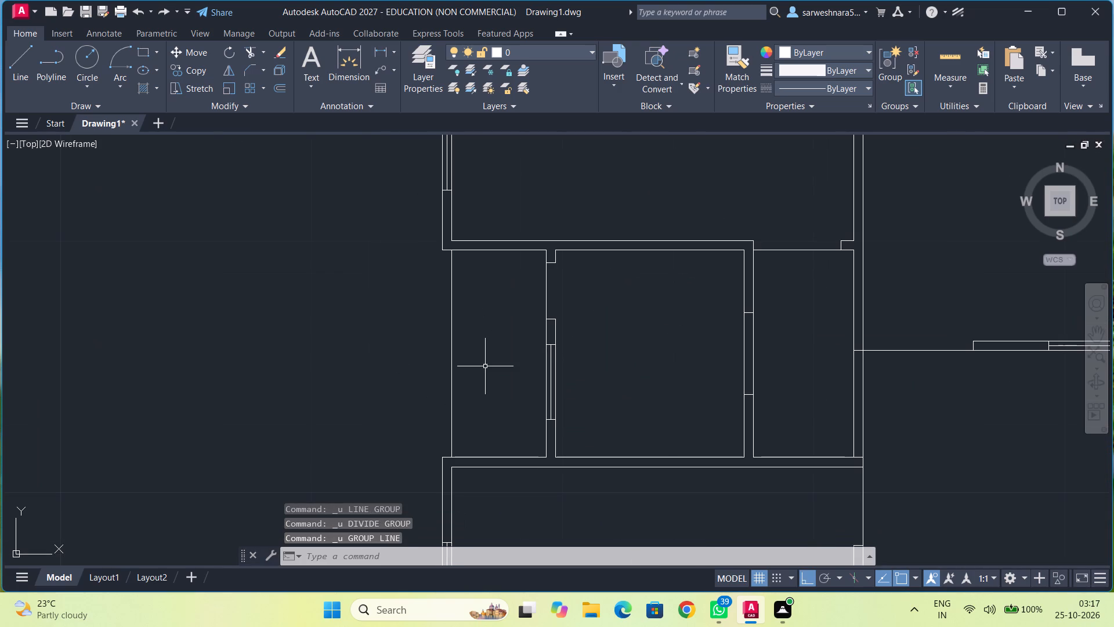
key("ctrl+z")
key("ctrl+z")
key("ctrl+z")
key("ctrl+z")
key("ctrl+z")
key("ctrl+z")
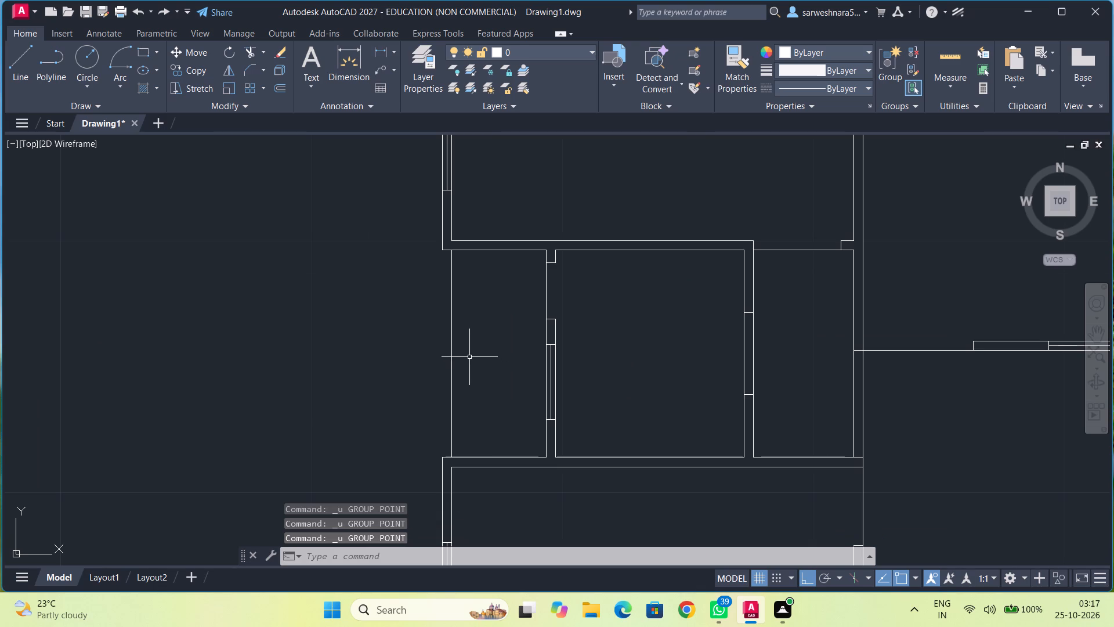
Delete the vertical line closing the recess's west side and the leftover point at its middle.
key("Escape")
left_click(451, 339)
key("Delete")
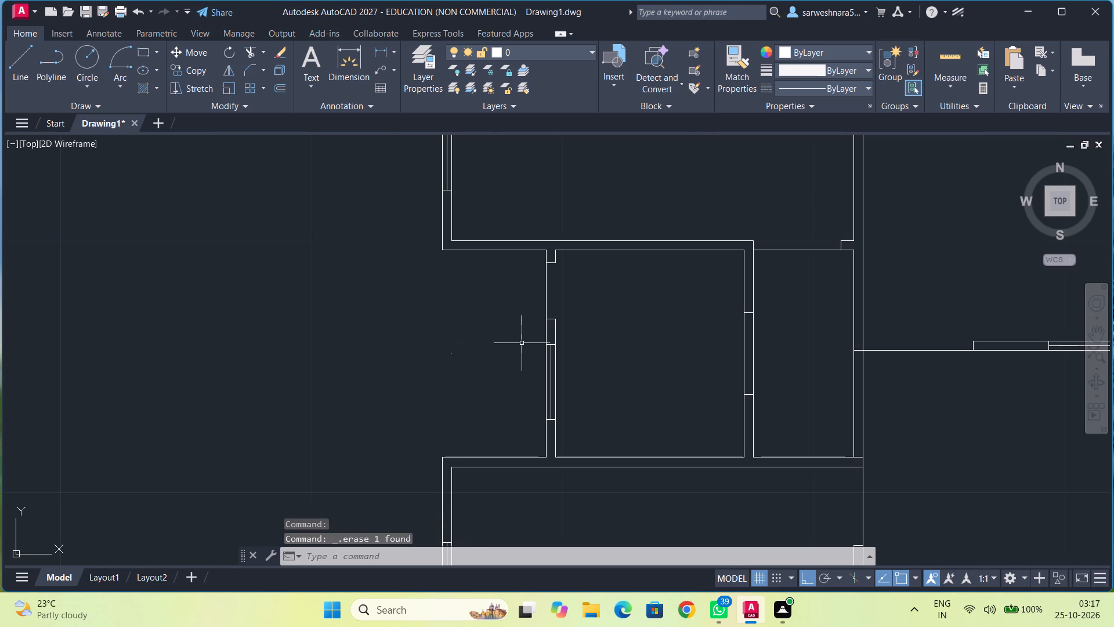
scroll(519, 343, "down", 1)
scroll(487, 347, "up", 6)
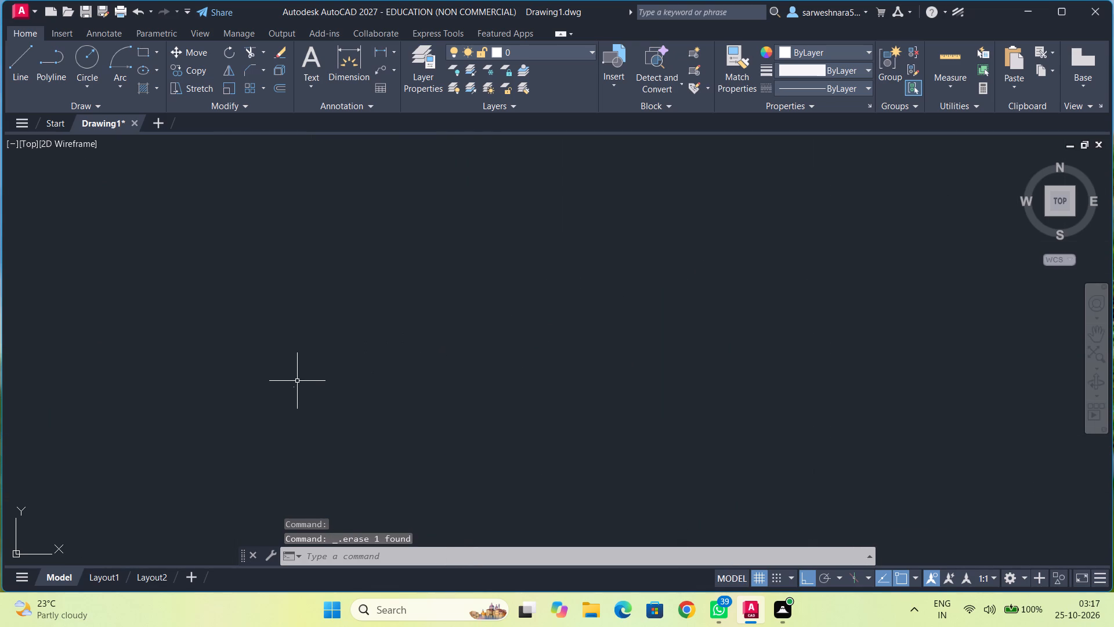
left_click_drag(285, 367, 359, 403)
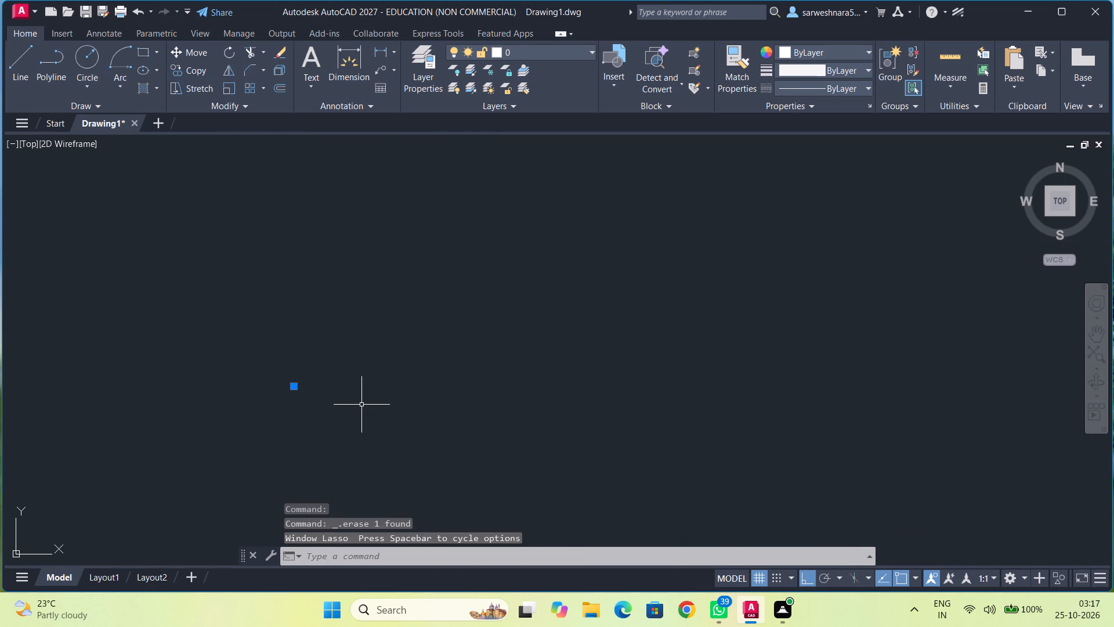
key("Delete")
Draw three connected 0.5 lines forming a small square column outline inside the left-hand floor plan's southwest corner.
scroll(371, 384, "down", 6)
middle_click_drag(382, 384, 689, 367)
scroll(556, 338, "down", 2)
middle_click_drag(507, 338, 513, 338)
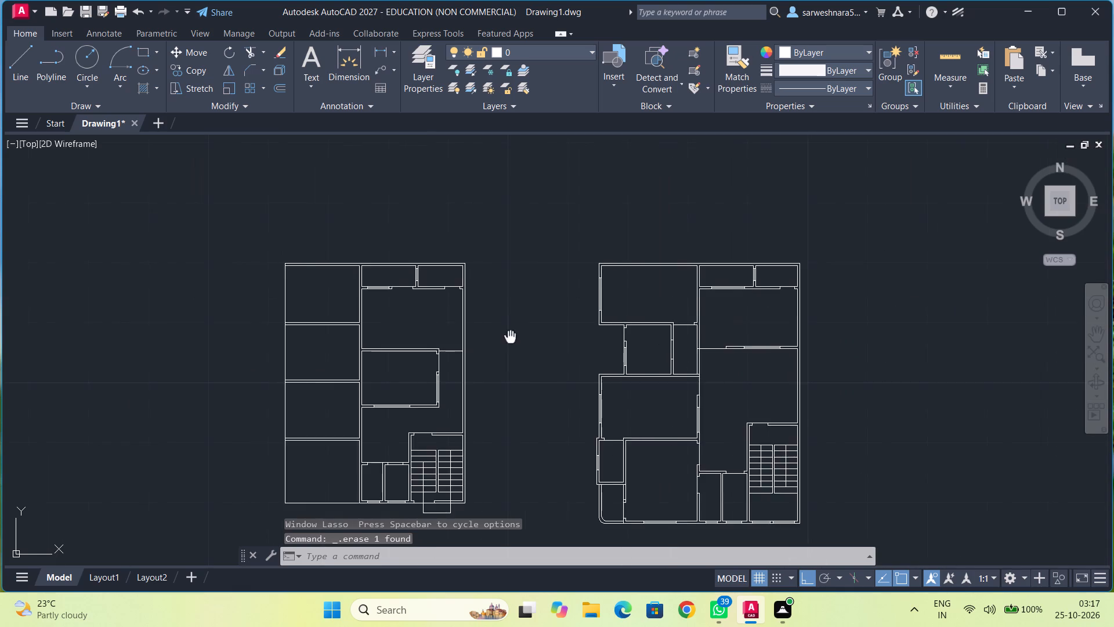
middle_click_drag(513, 338, 648, 327)
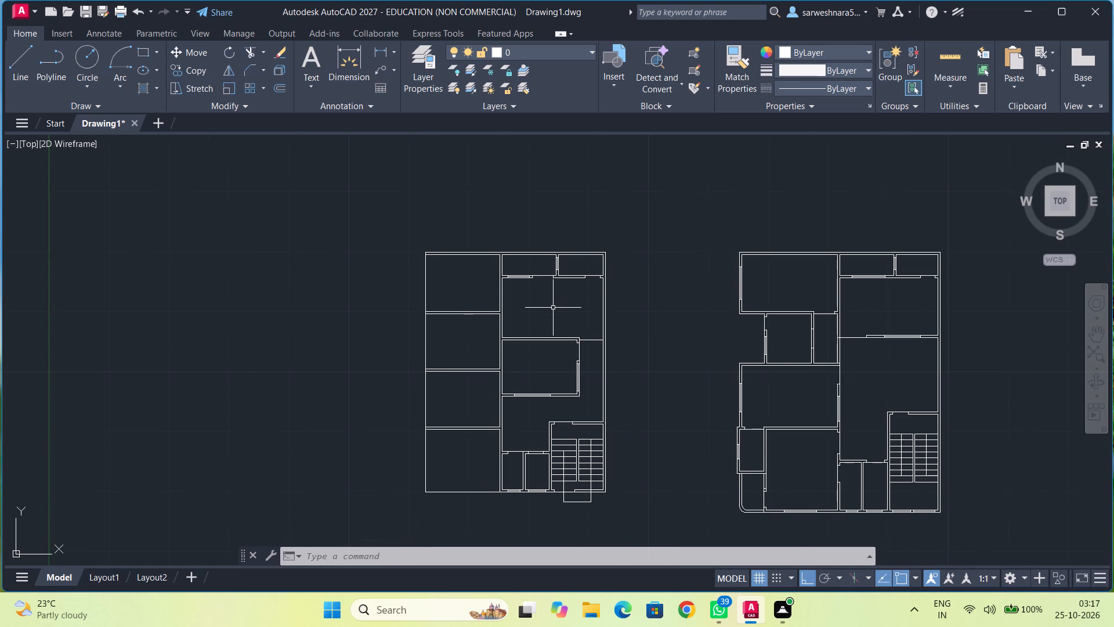
middle_click_drag(442, 276, 466, 227)
scroll(475, 351, "up", 2)
middle_click_drag(473, 344, 460, 301)
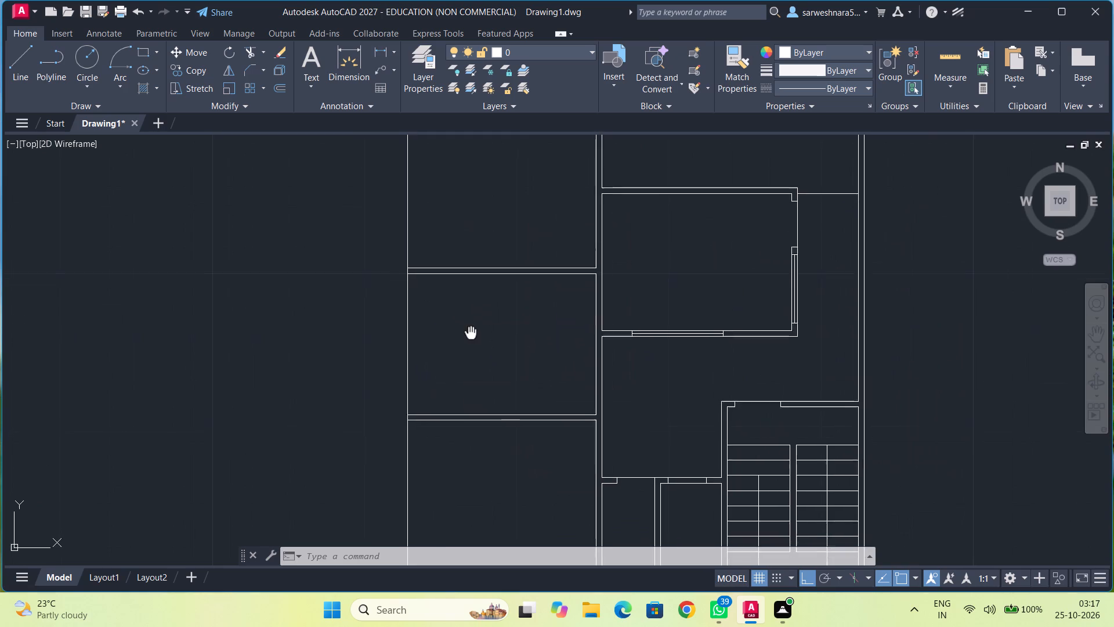
middle_click_drag(460, 301, 417, 152)
left_click(32, 70)
scroll(384, 351, "up", 2)
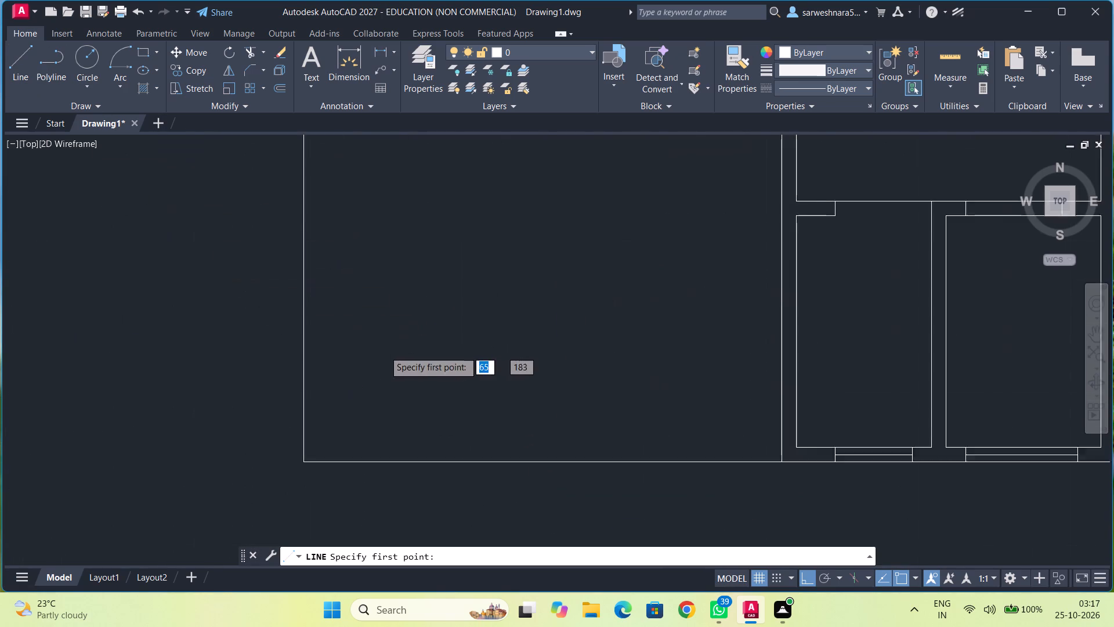
scroll(384, 351, "up", 1)
middle_click_drag(384, 351, 392, 279)
left_click(266, 455)
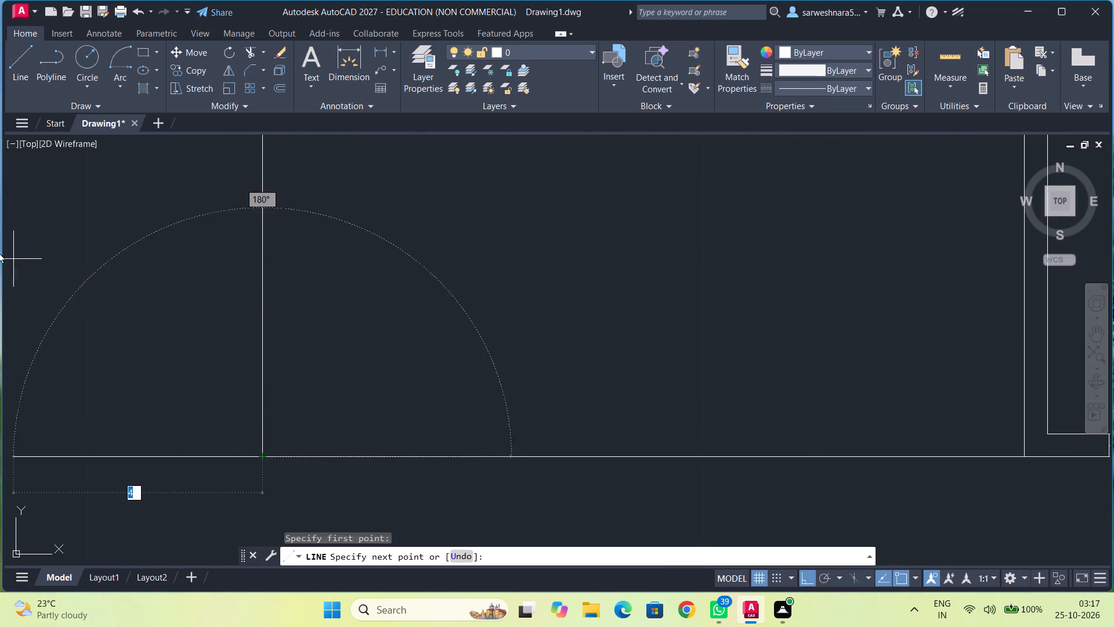
type("0.5")
key("Return")
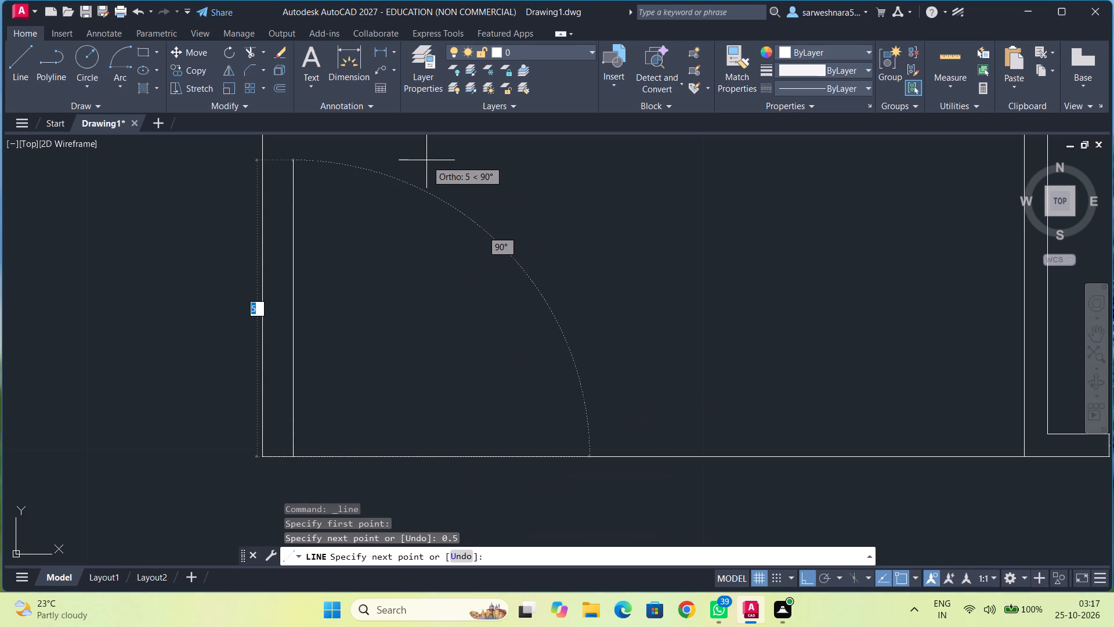
type("0.5")
key("Return")
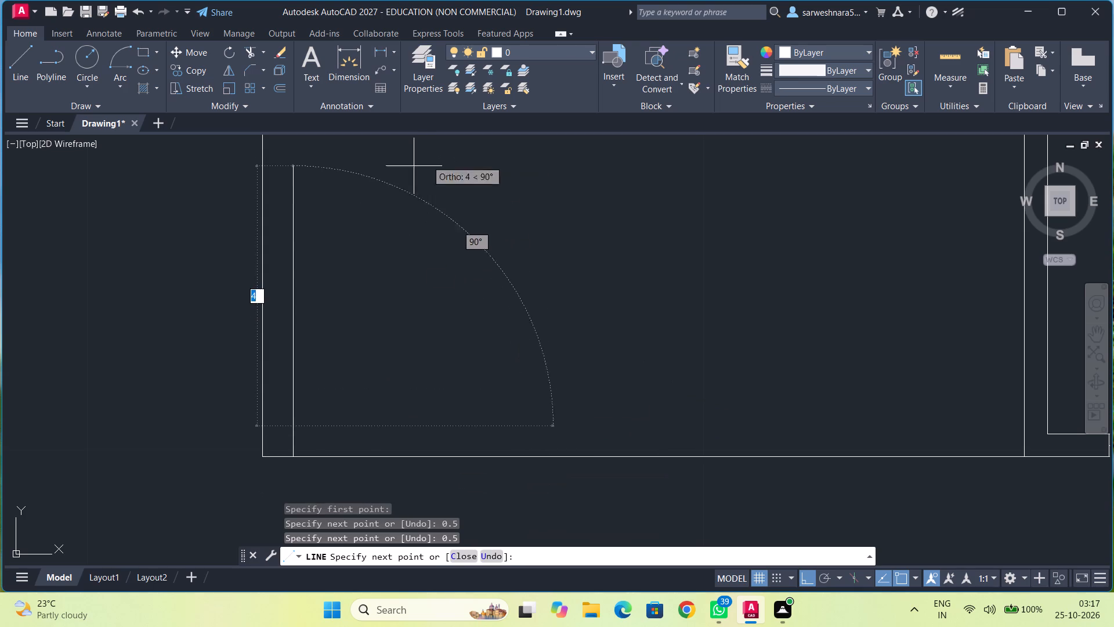
type("0.5")
key("Return")
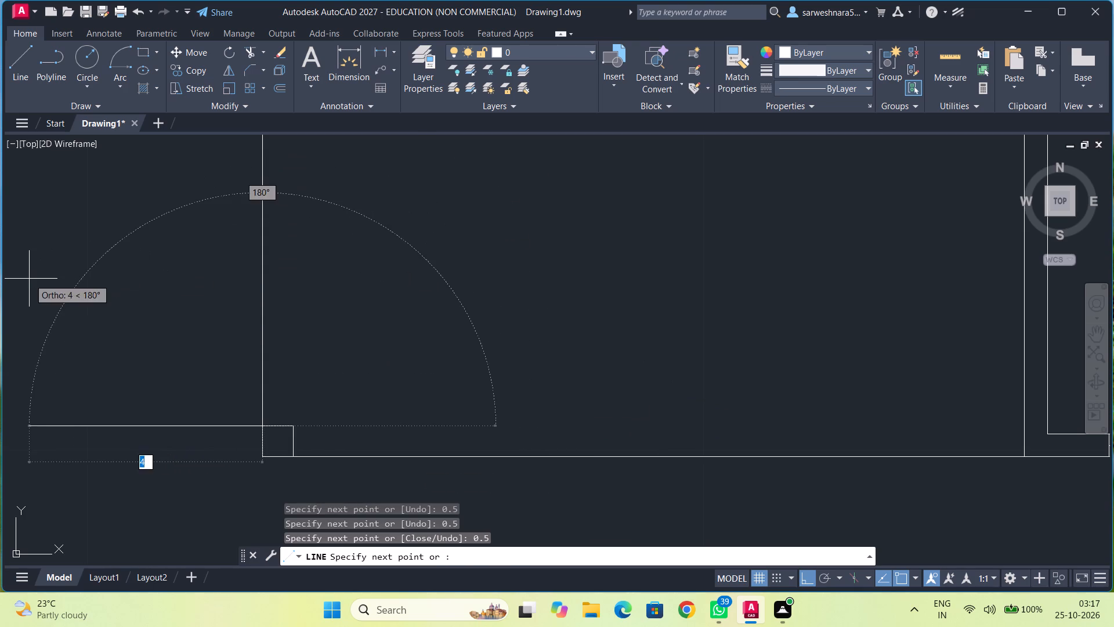
key("Escape")
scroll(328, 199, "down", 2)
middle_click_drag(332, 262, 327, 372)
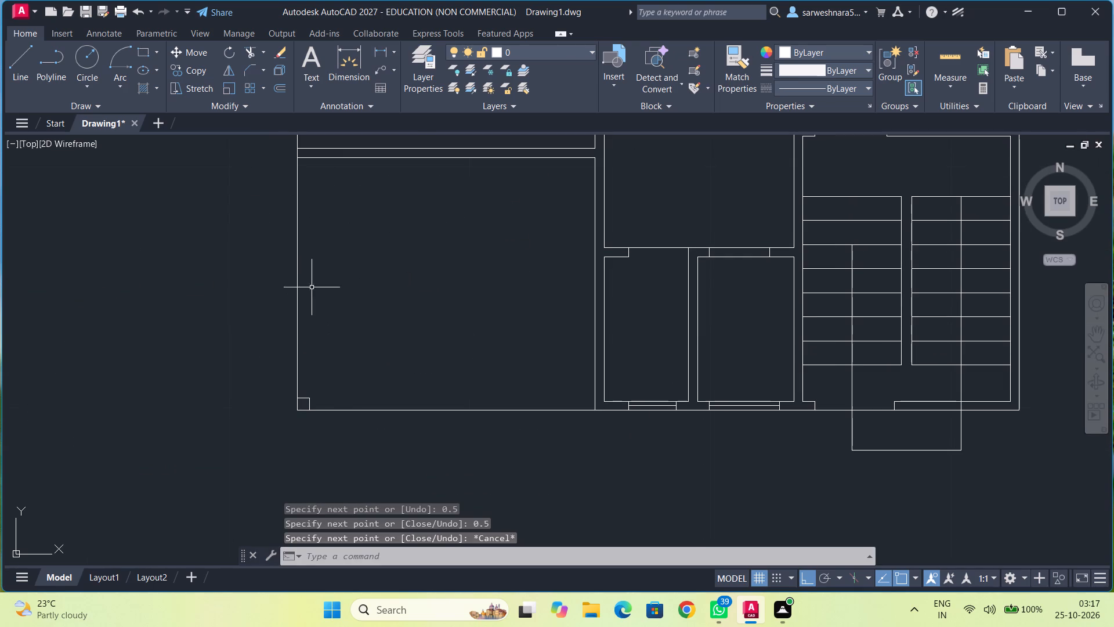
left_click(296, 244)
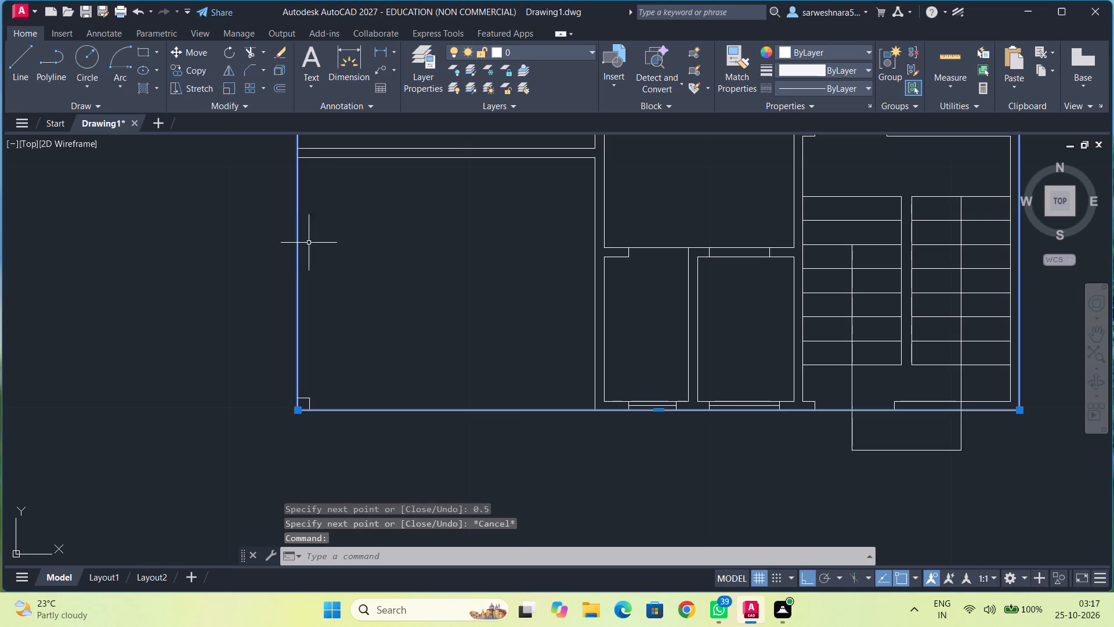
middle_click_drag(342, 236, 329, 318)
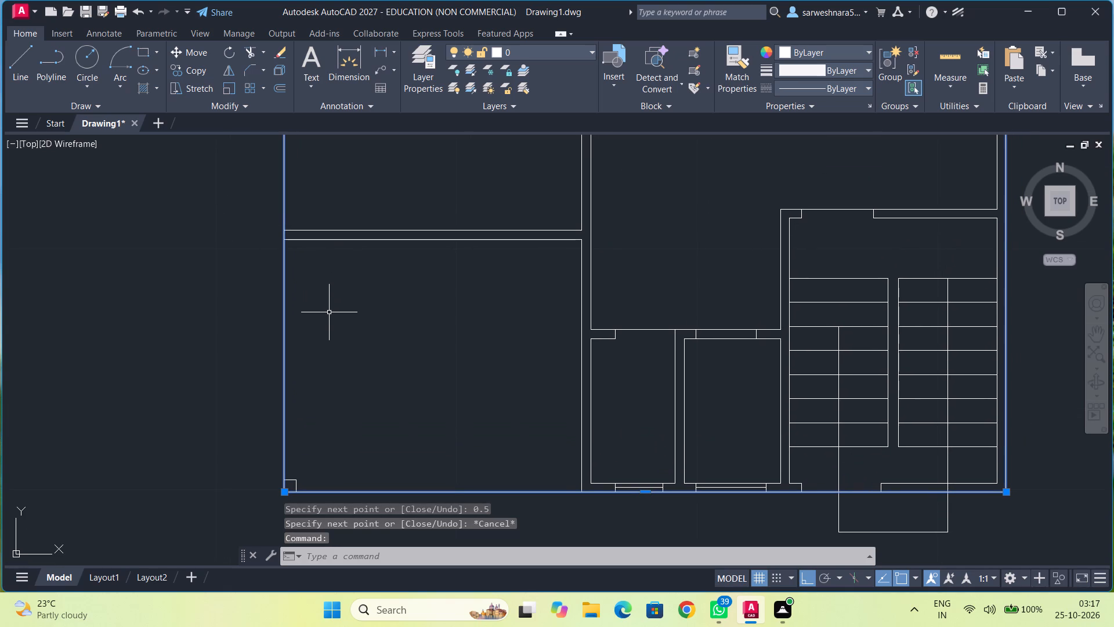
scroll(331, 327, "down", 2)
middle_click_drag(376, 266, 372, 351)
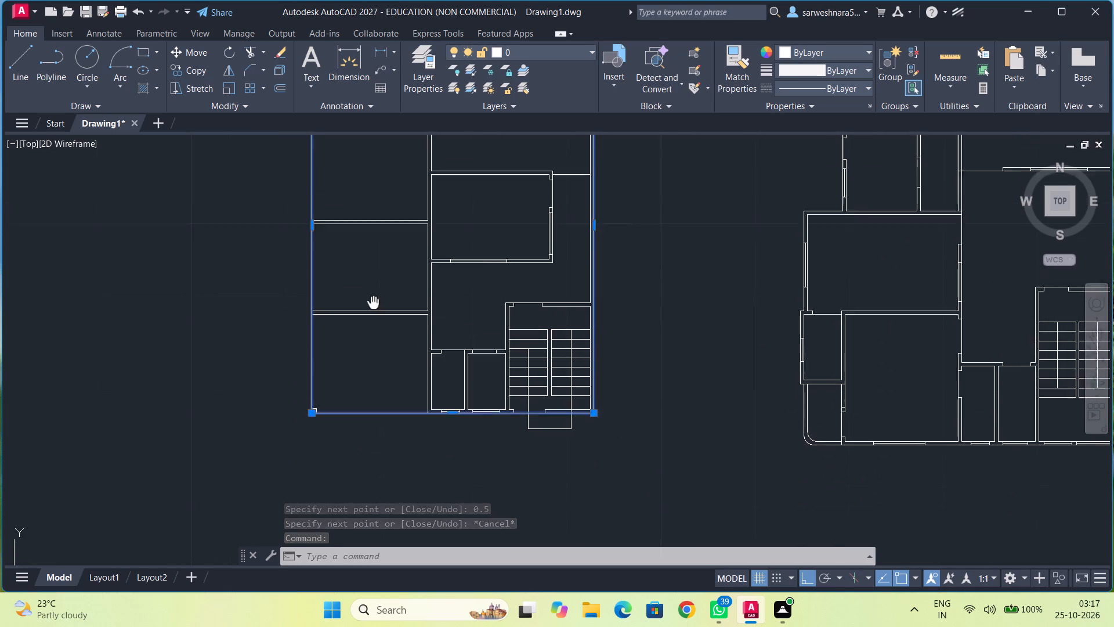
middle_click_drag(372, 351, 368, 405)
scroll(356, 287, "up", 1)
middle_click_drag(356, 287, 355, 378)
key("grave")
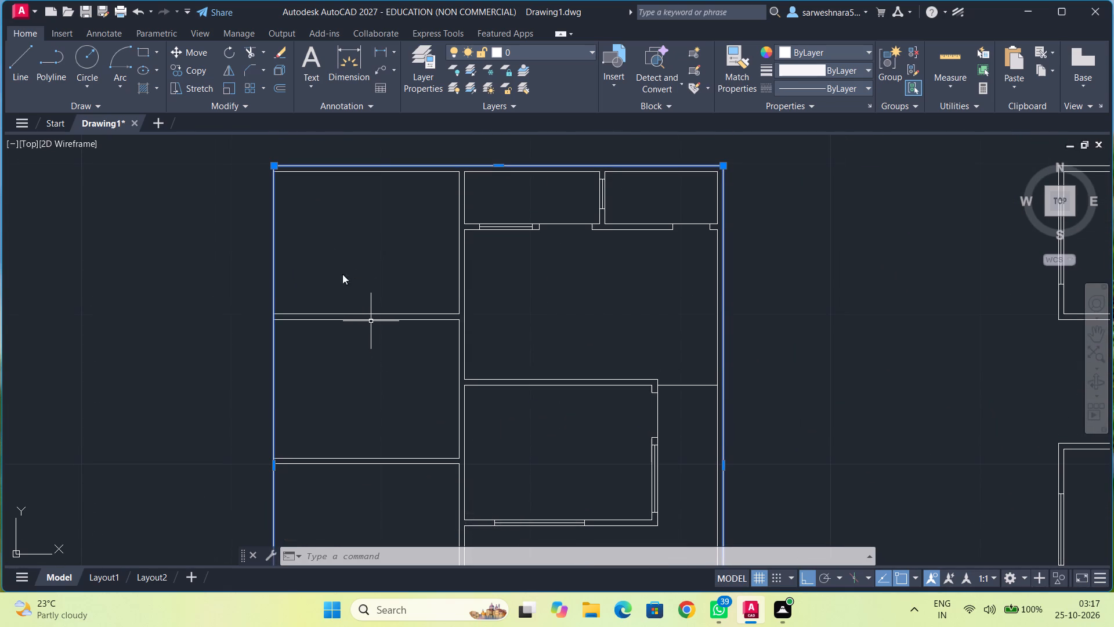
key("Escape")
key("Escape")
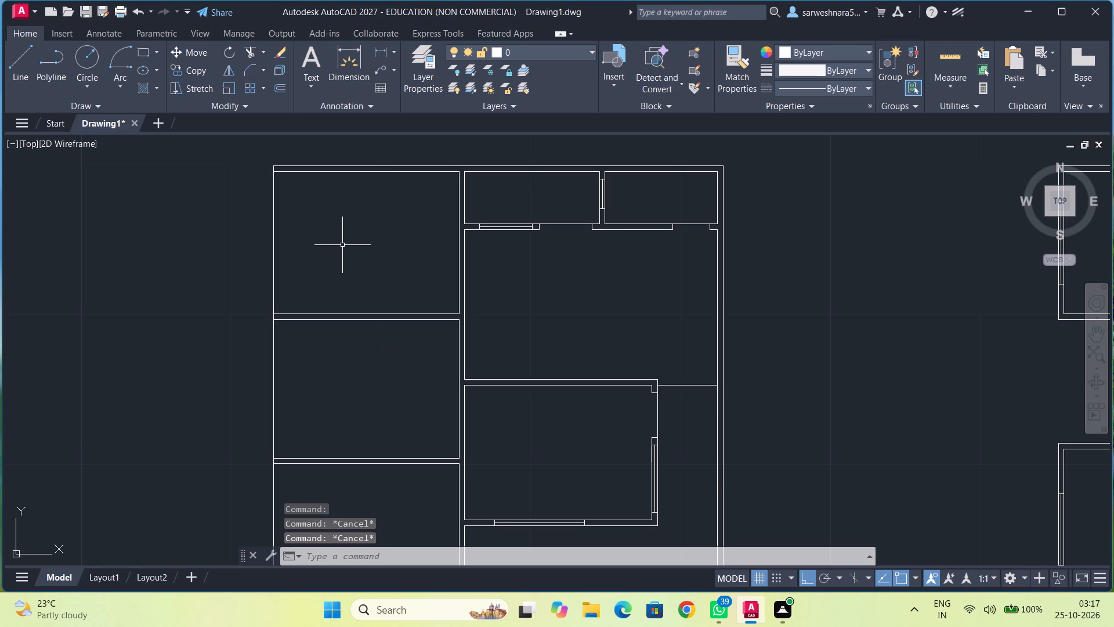
Break the left-hand plan's outer wall outline at its northwest corner with Break at Point.
type("bt")
key("BackSpace")
type("re")
key("BackSpace")
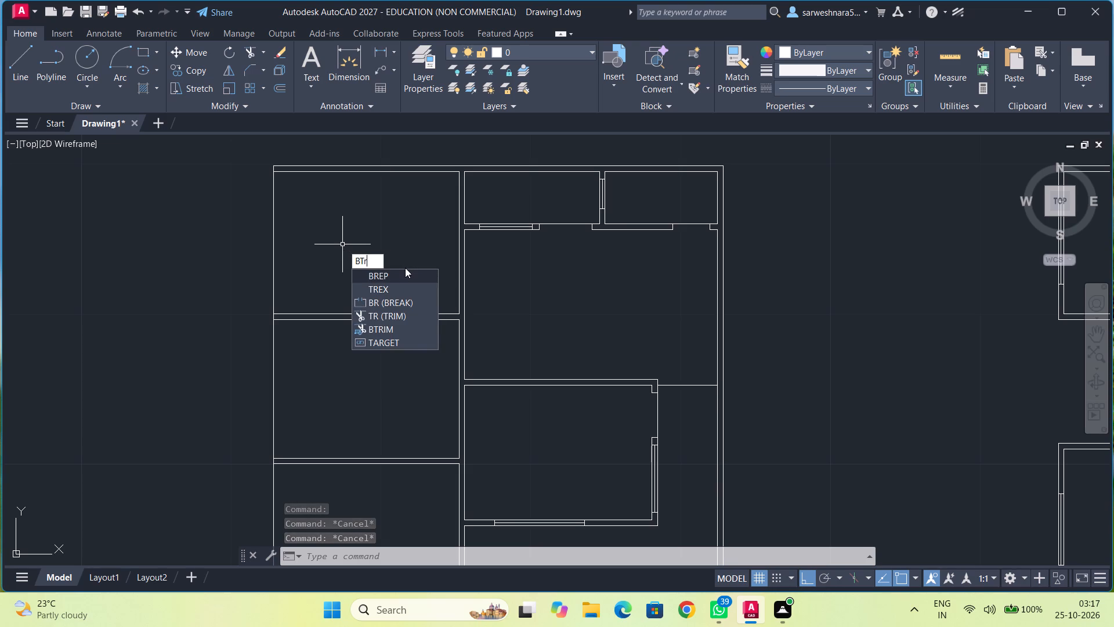
key("BackSpace")
key("BackSpace")
key("r")
key("e")
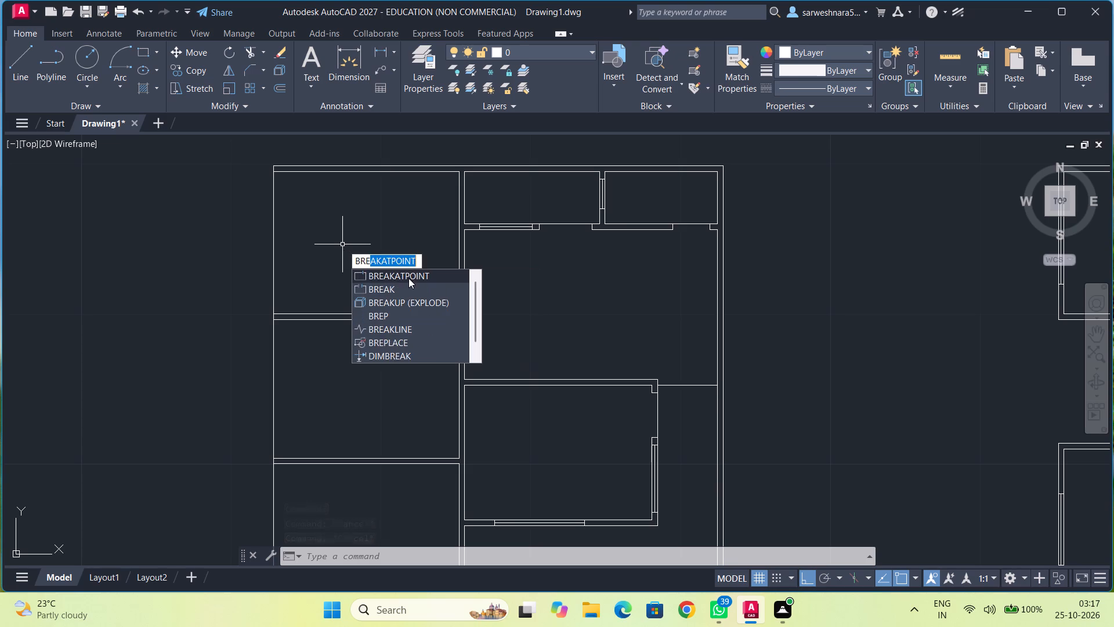
left_click(408, 278)
left_click(274, 204)
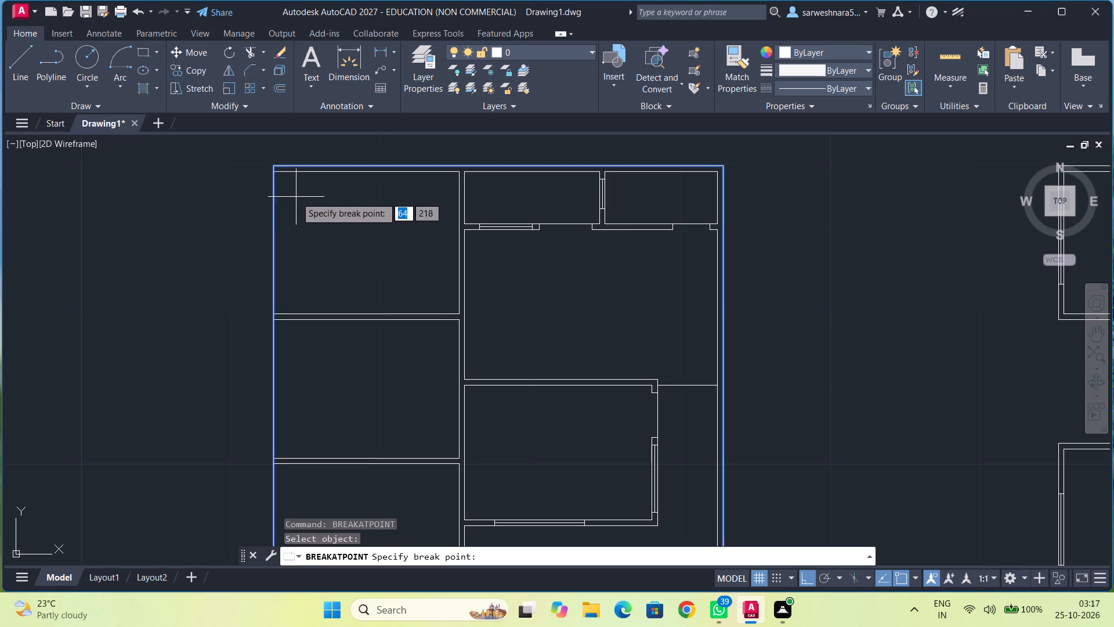
middle_click_drag(297, 196, 323, 277)
scroll(321, 257, "up", 2)
left_click(264, 235)
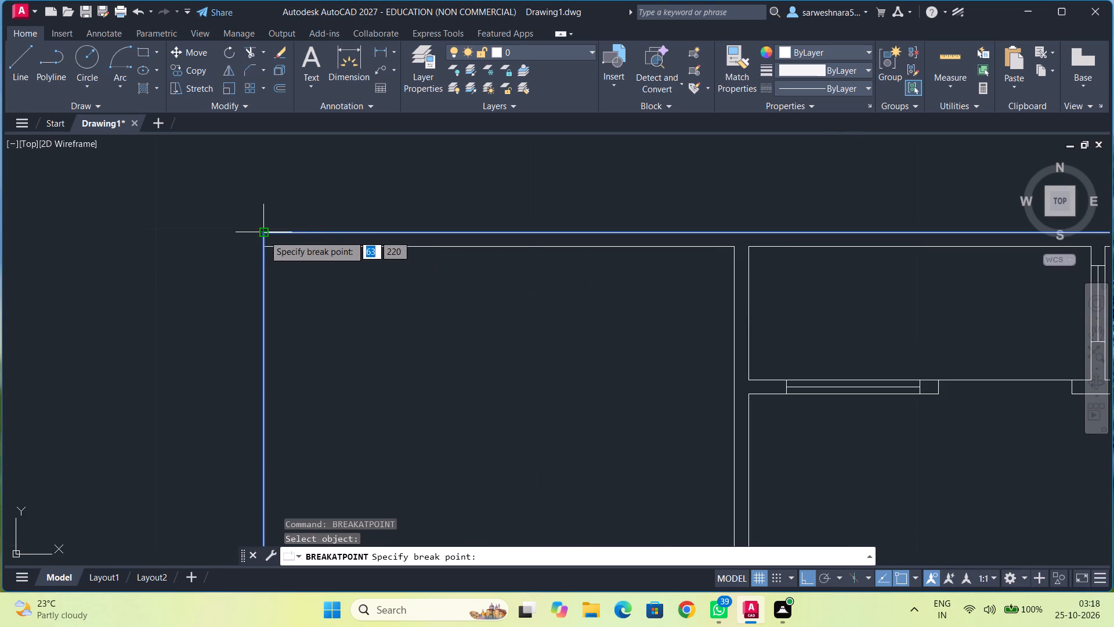
Break the left-hand plan's outer outline along the south wall at the east end of the southwest room.
scroll(308, 295, "down", 3)
middle_click_drag(338, 345, 348, 254)
middle_click_drag(372, 358, 378, 247)
middle_click_drag(381, 344, 369, 274)
scroll(384, 345, "up", 1)
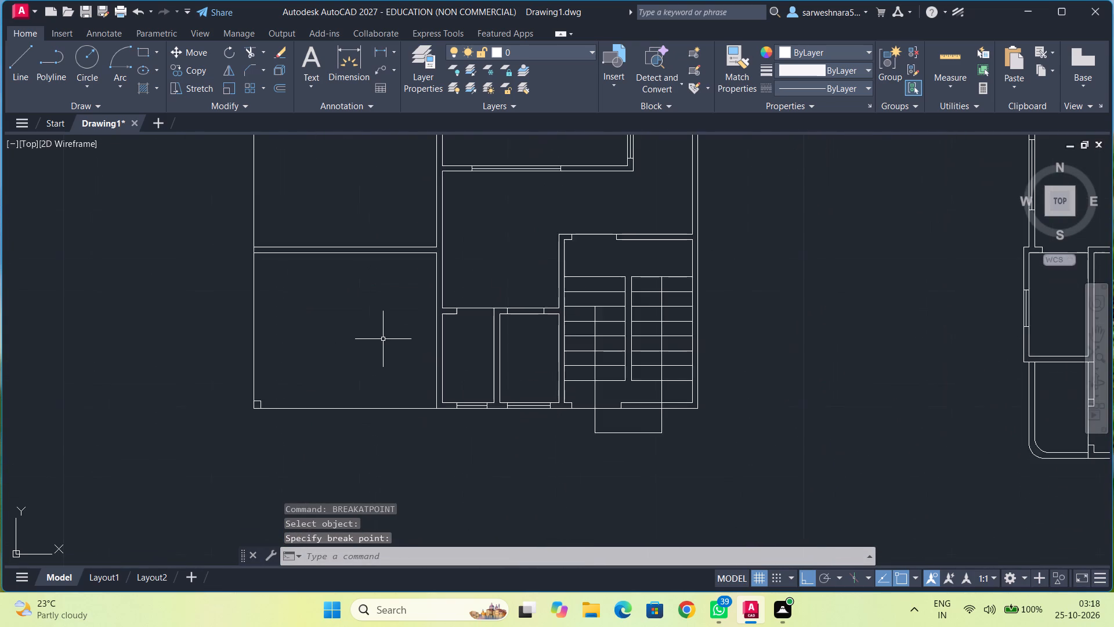
scroll(382, 338, "up", 1)
right_click(382, 338)
left_click_drag(449, 74, 446, 83)
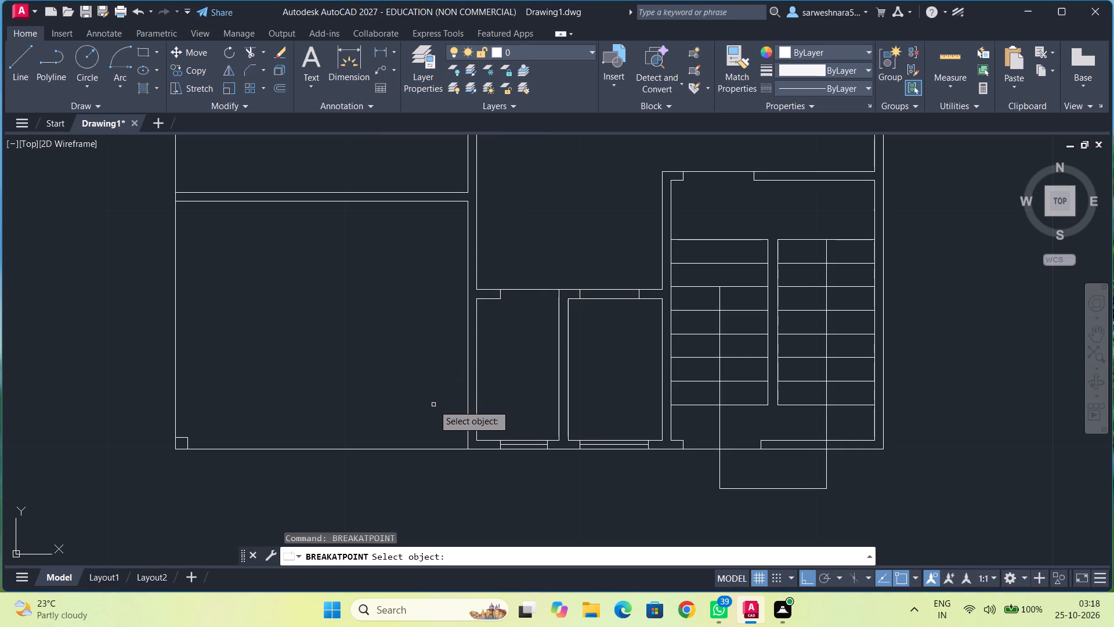
left_click(428, 449)
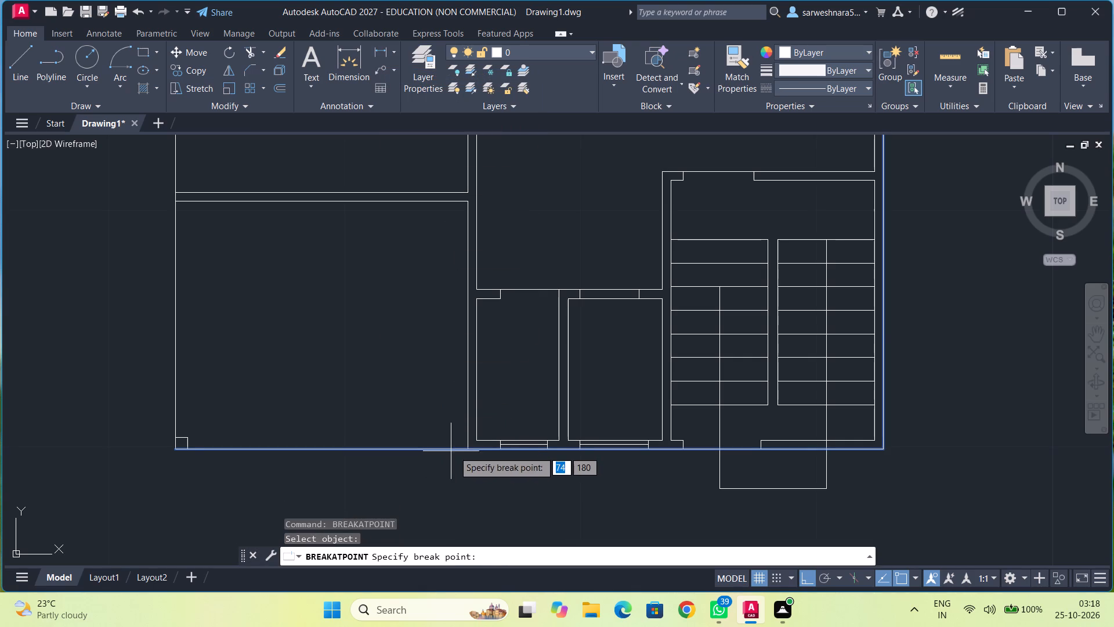
left_click(466, 447)
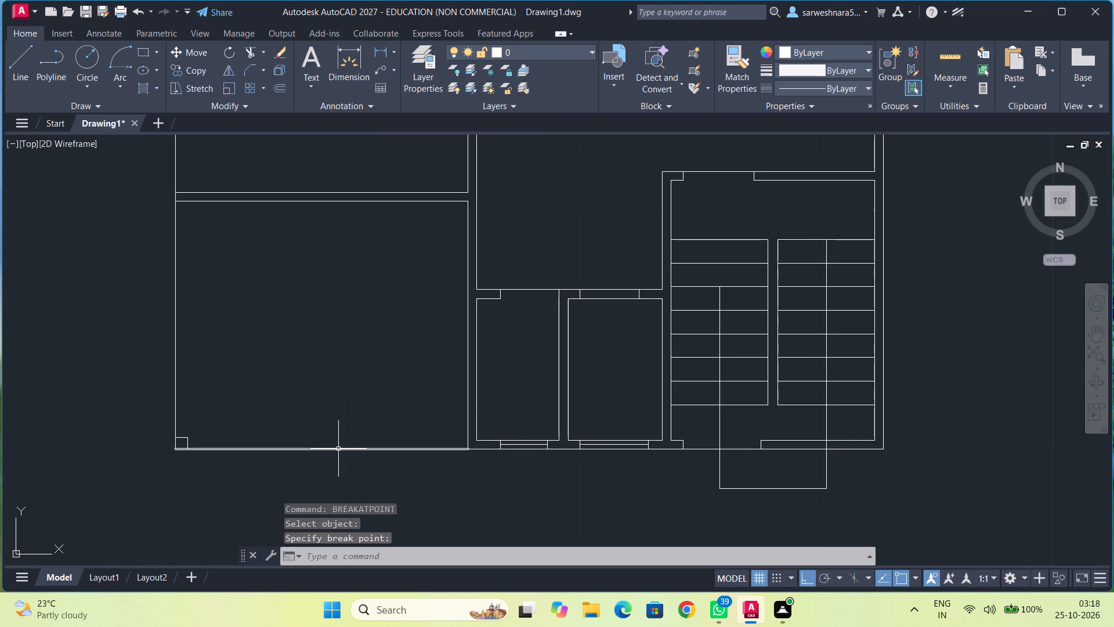
Set the colour of the left-hand plan's west outline and the southwest room's south line to magenta.
left_click(338, 449)
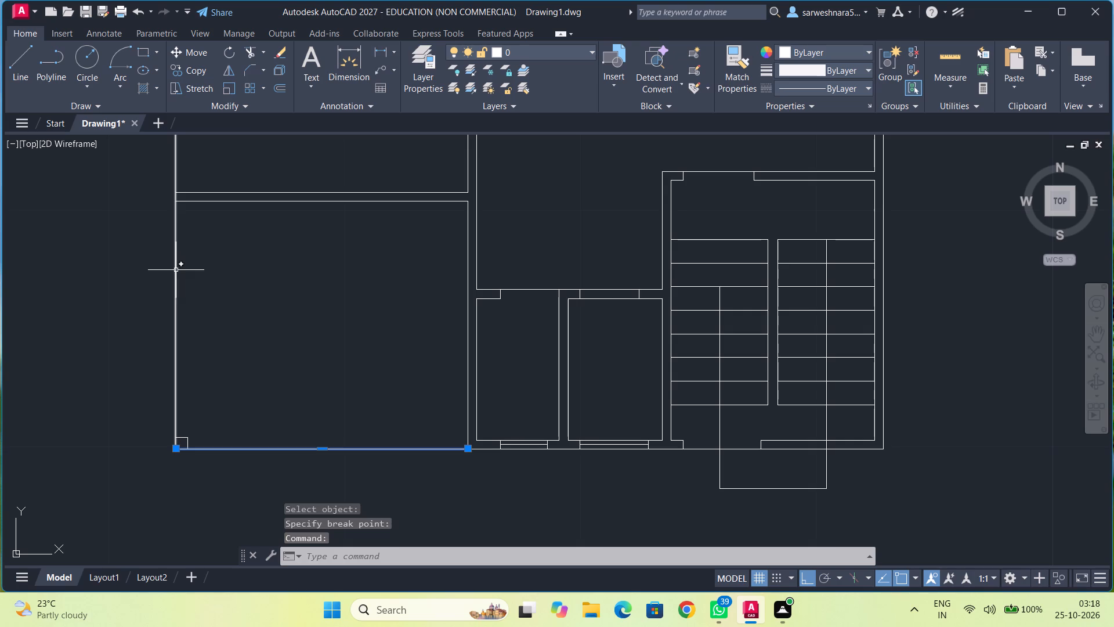
left_click(176, 270)
scroll(254, 284, "down", 2)
middle_click_drag(254, 284, 267, 457)
middle_click_drag(285, 339, 284, 386)
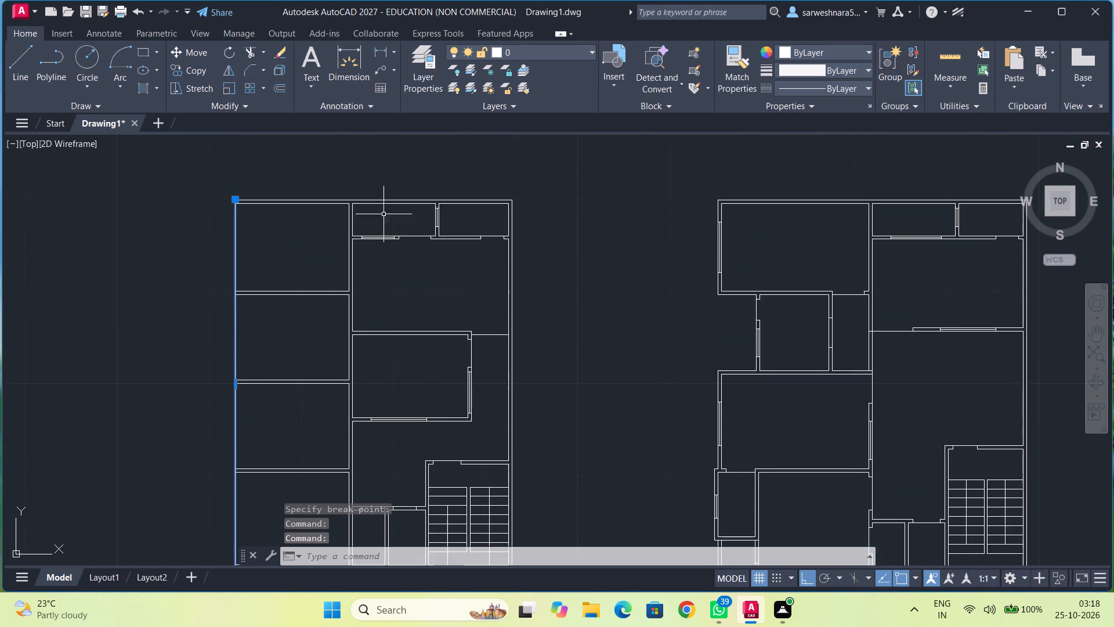
left_click(827, 48)
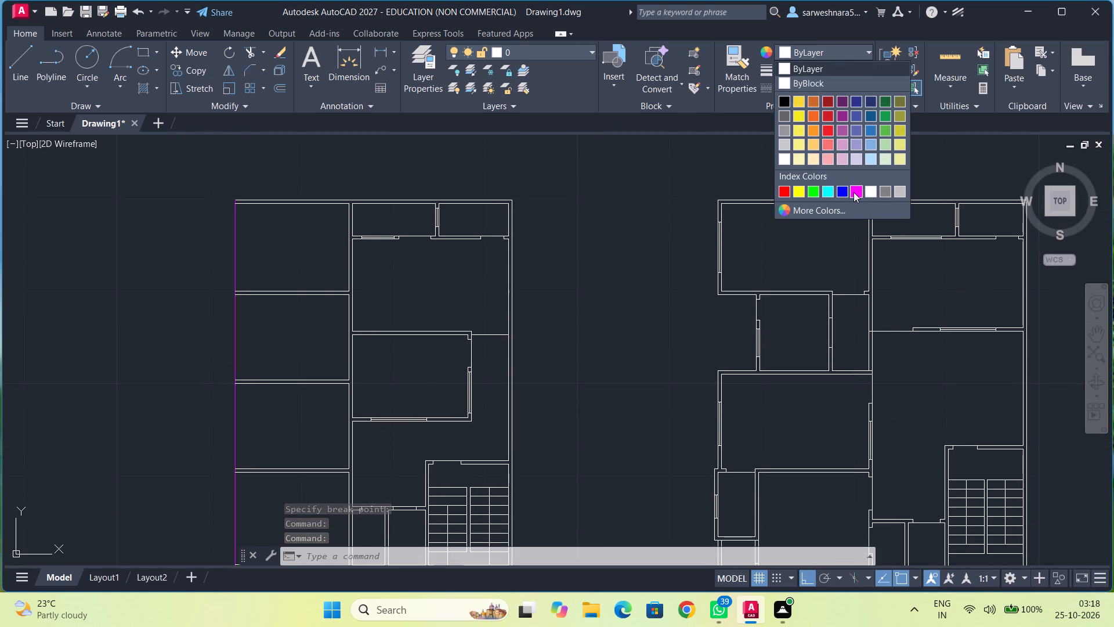
left_click(853, 192)
key("Escape")
Break the left-hand plan's south outline at both edges of the door opening below the staircase.
middle_click_drag(562, 320, 584, 248)
middle_click_drag(565, 307, 575, 269)
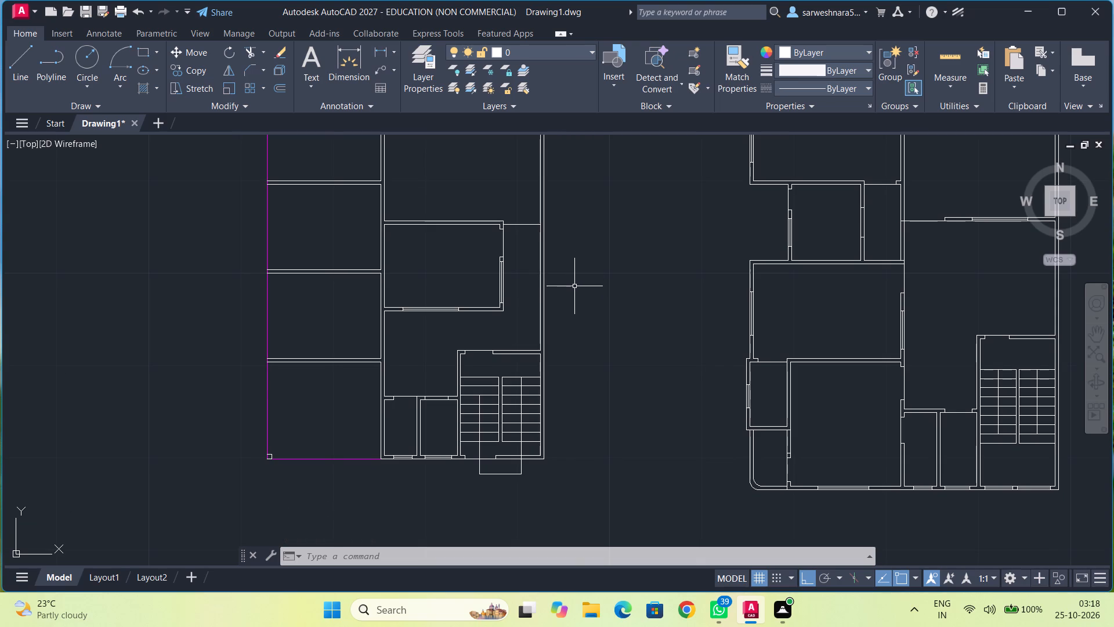
middle_click_drag(580, 348, 544, 282)
scroll(474, 363, "up", 3)
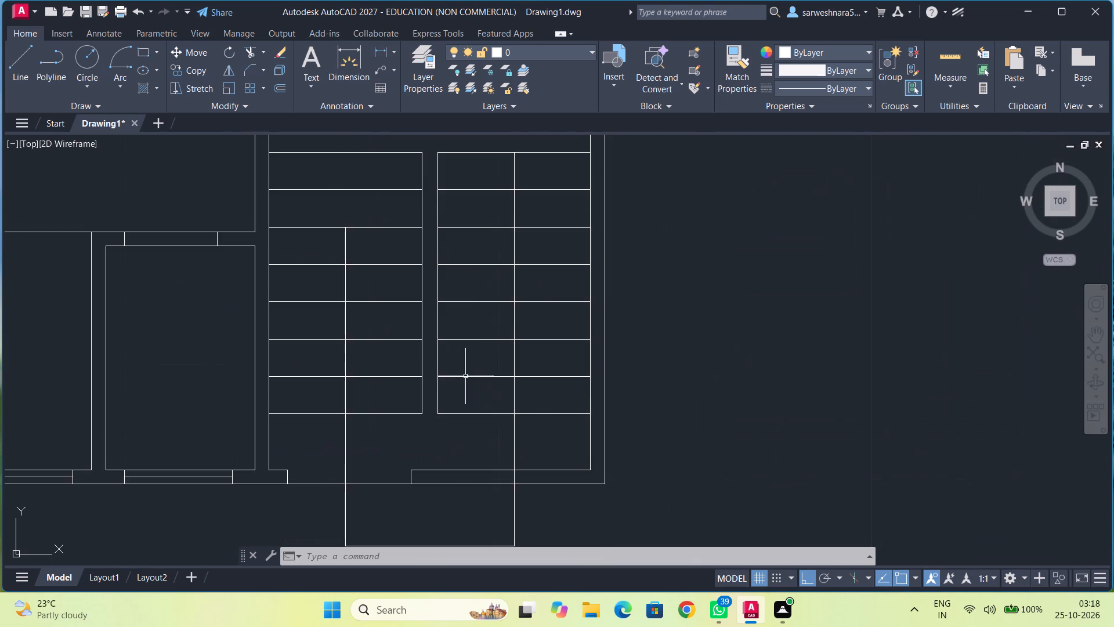
middle_click_drag(454, 393, 494, 255)
right_click(421, 337)
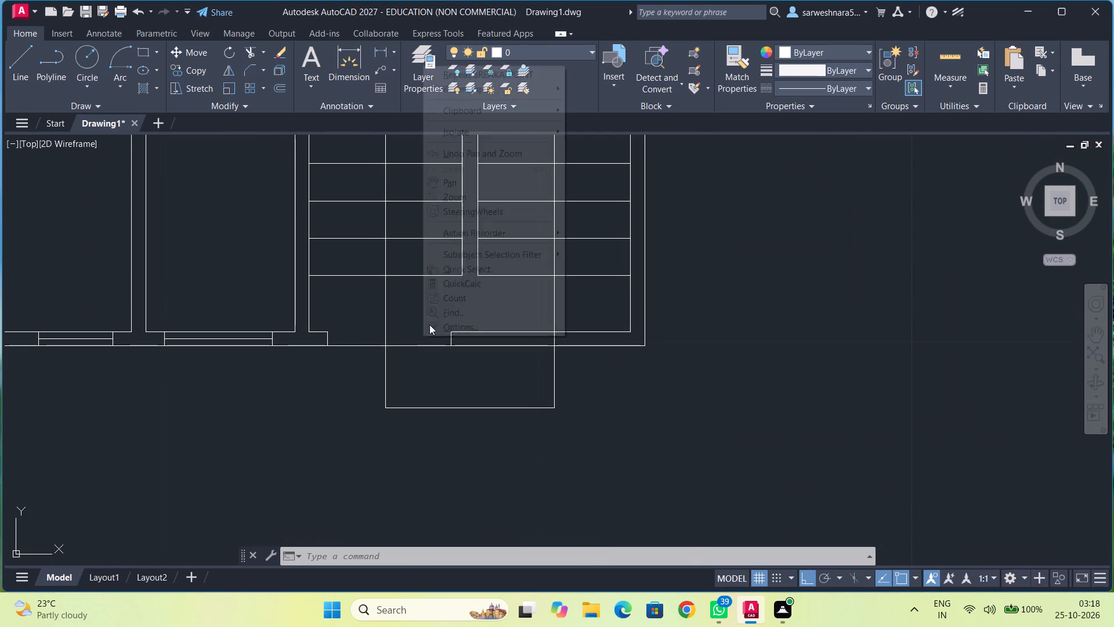
left_click(489, 75)
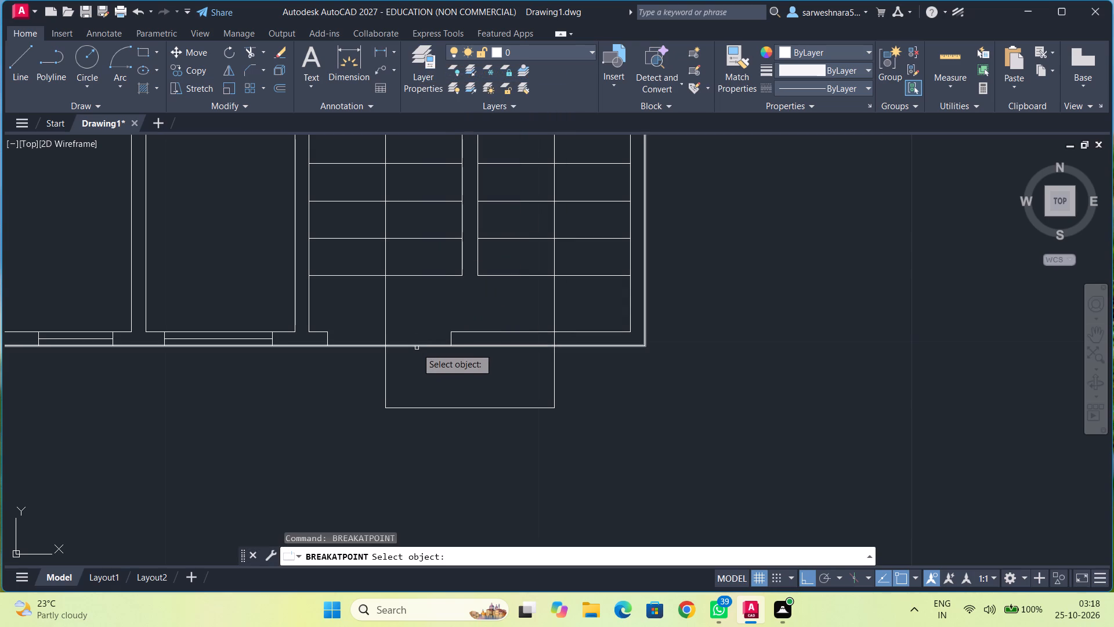
left_click(417, 348)
left_click(419, 347)
left_click(451, 347)
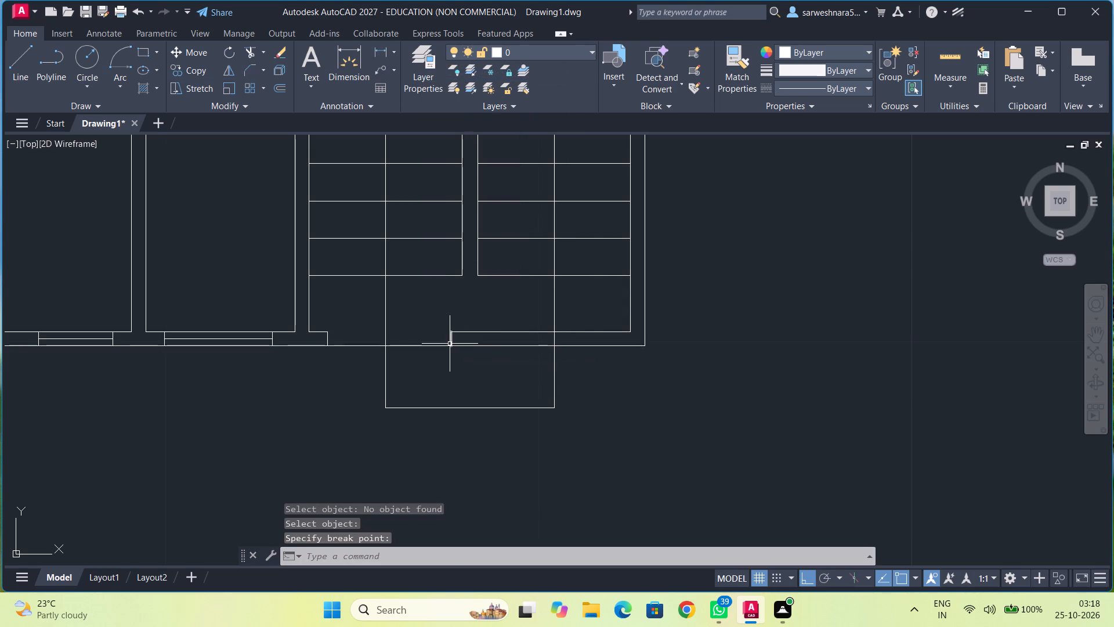
right_click(450, 343)
left_click(511, 80)
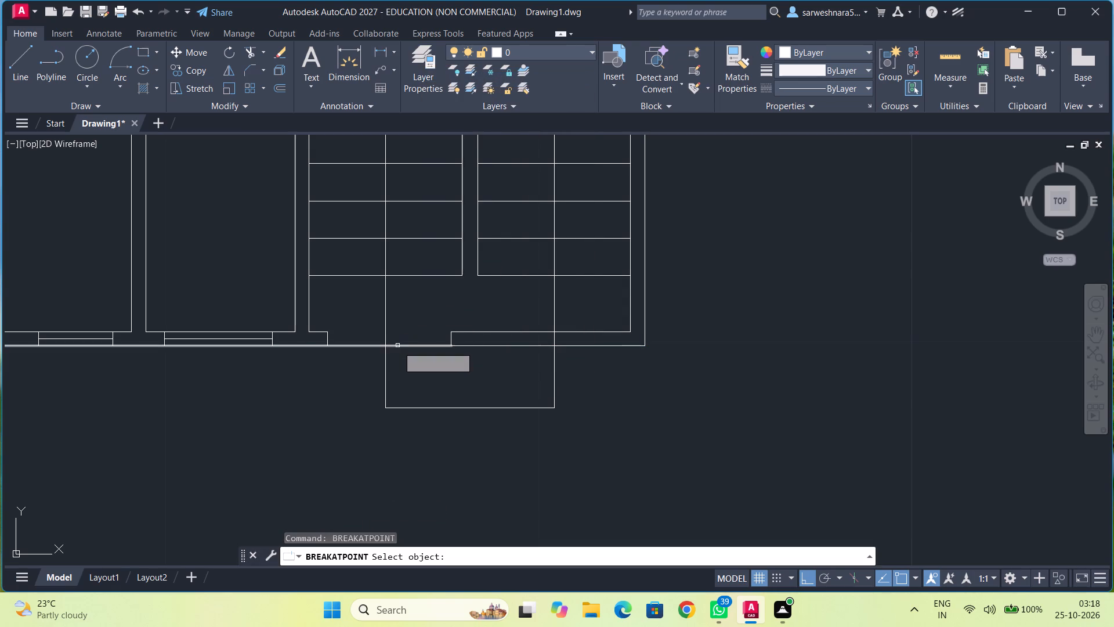
left_click(397, 347)
left_click(325, 347)
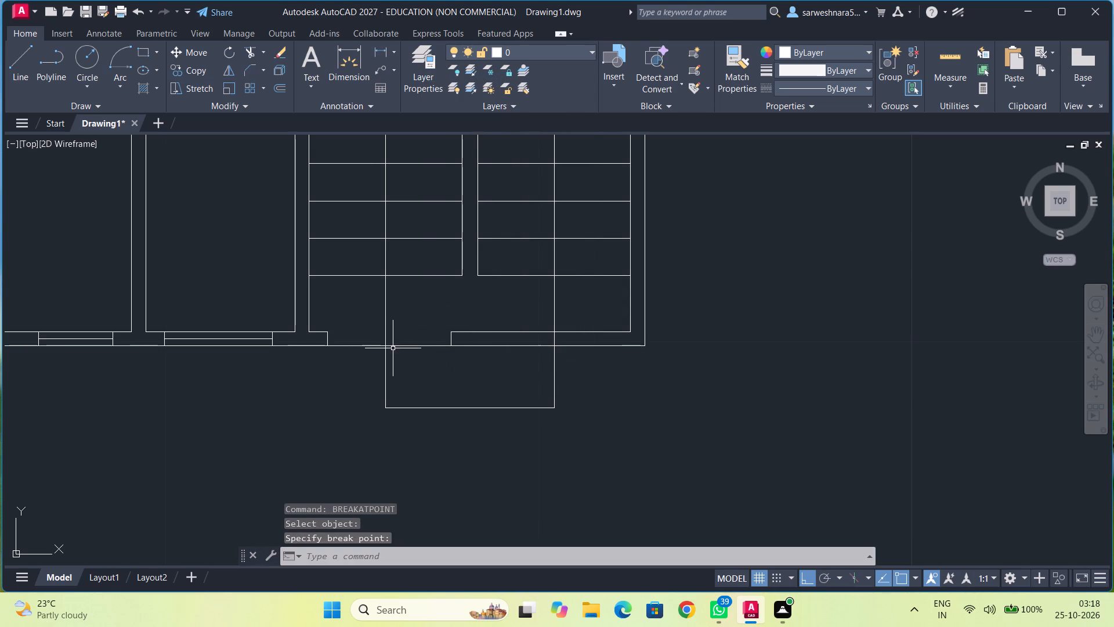
Colour the line segment across the staircase room's south door opening magenta.
left_click(400, 345)
left_click(812, 57)
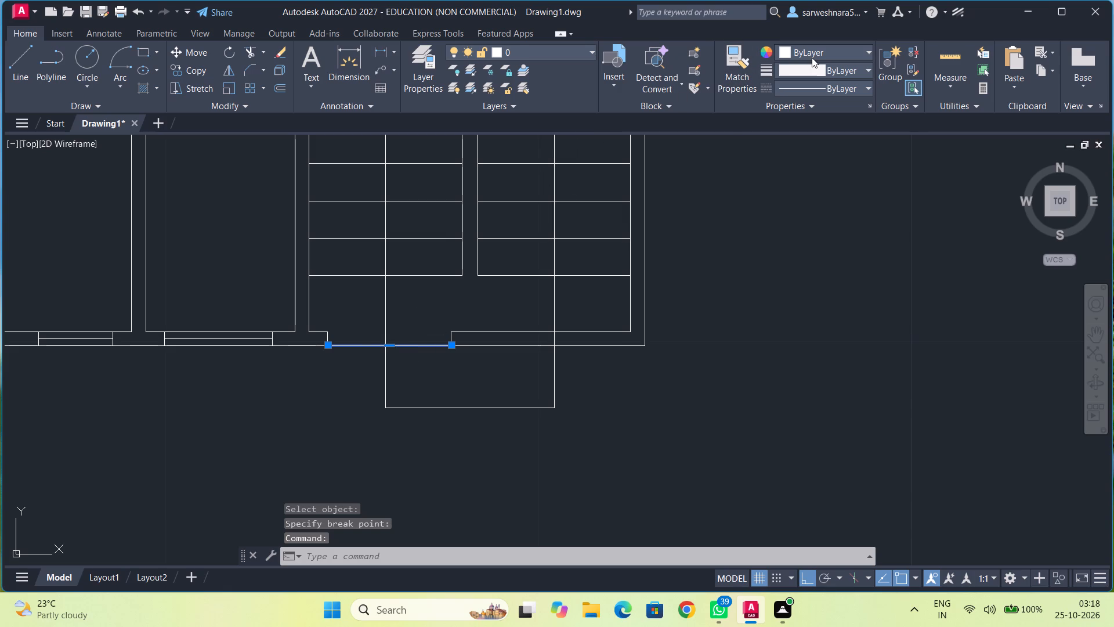
left_click(856, 191)
key("Escape")
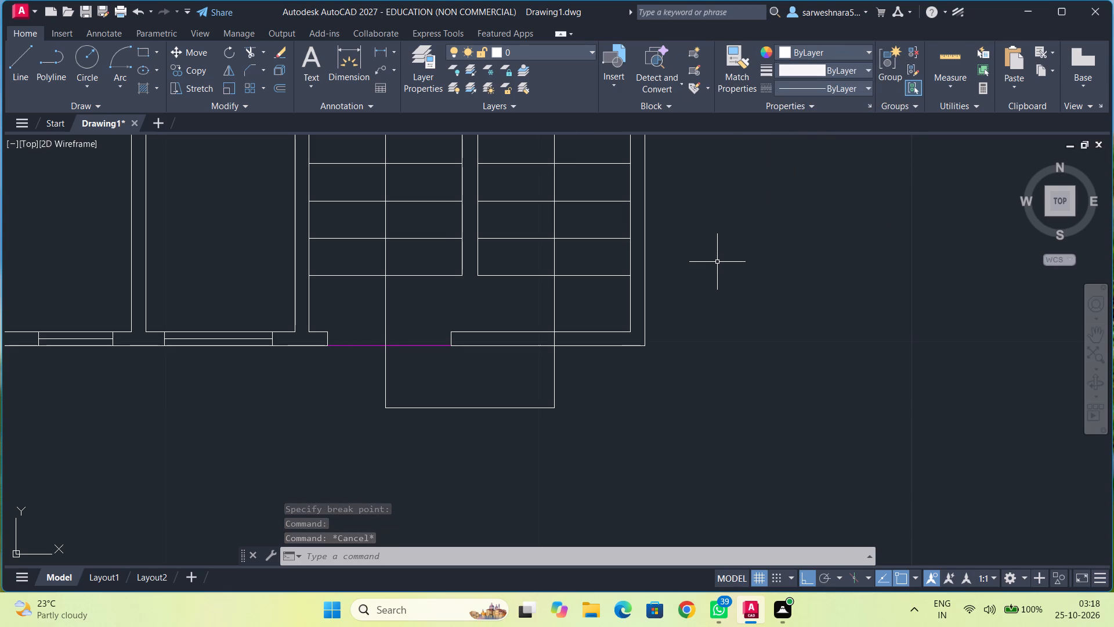
Break the north line of the small room two rooms west of the staircase at its door opening's west edge.
middle_click_drag(687, 262, 804, 354)
middle_click_drag(305, 209, 349, 248)
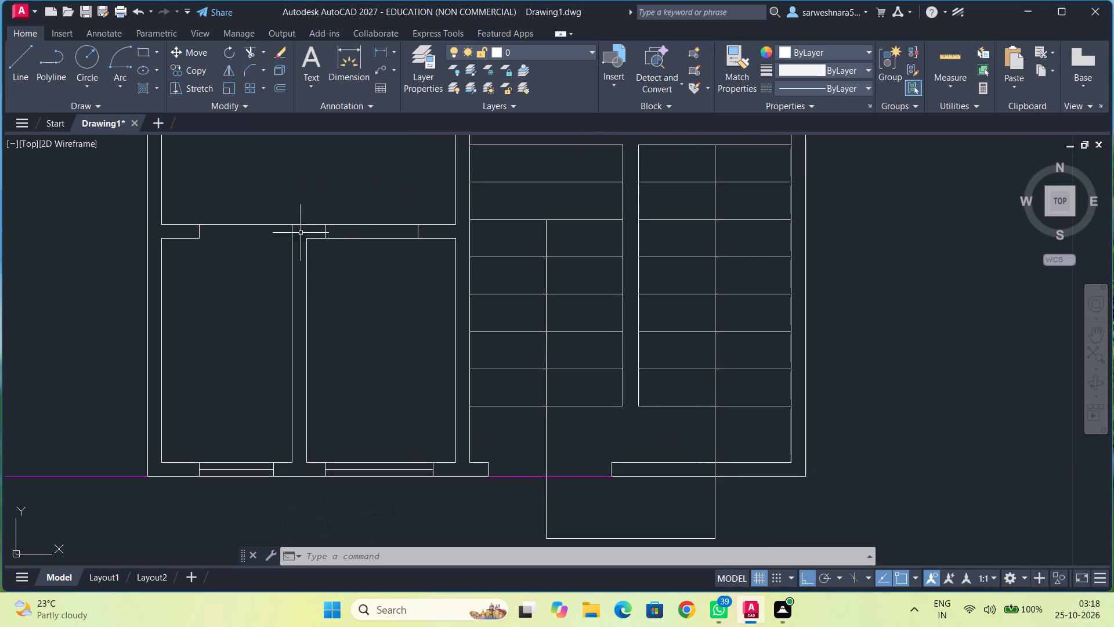
right_click(263, 204)
left_click(326, 210)
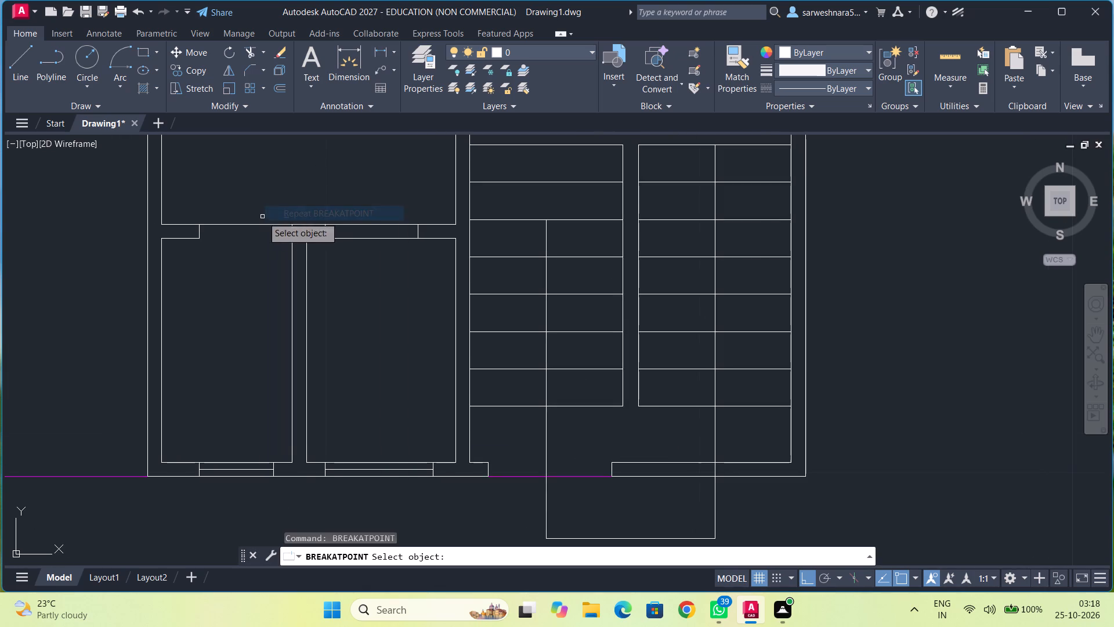
left_click(245, 224)
left_click(197, 225)
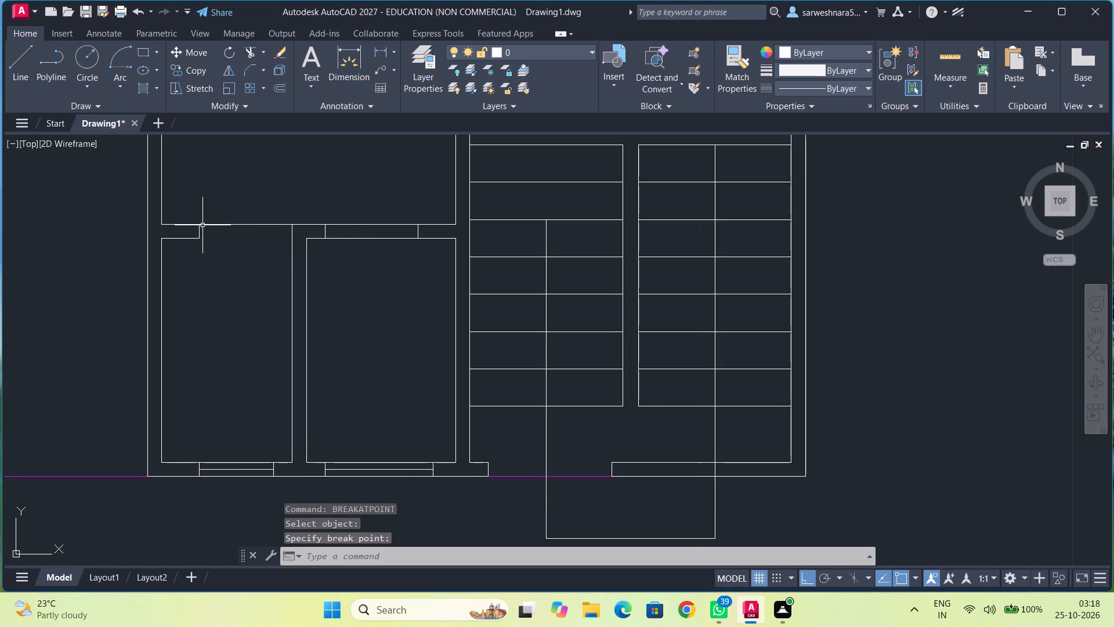
Colour the line segment across that small room's north door opening magenta.
left_click(224, 224)
left_click(830, 55)
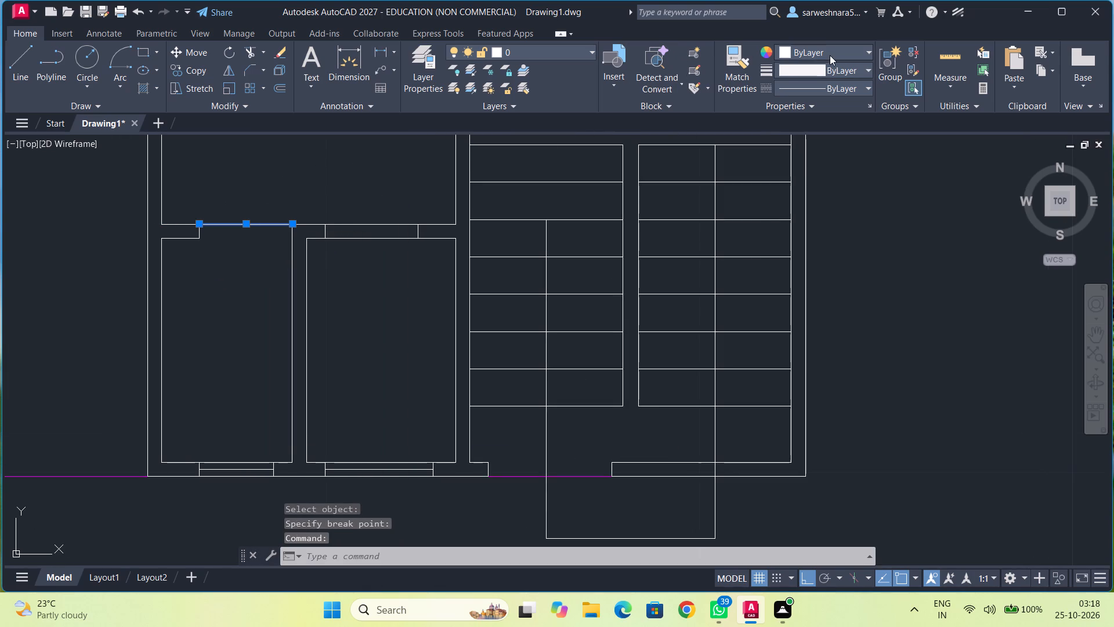
left_click(856, 193)
key("Escape")
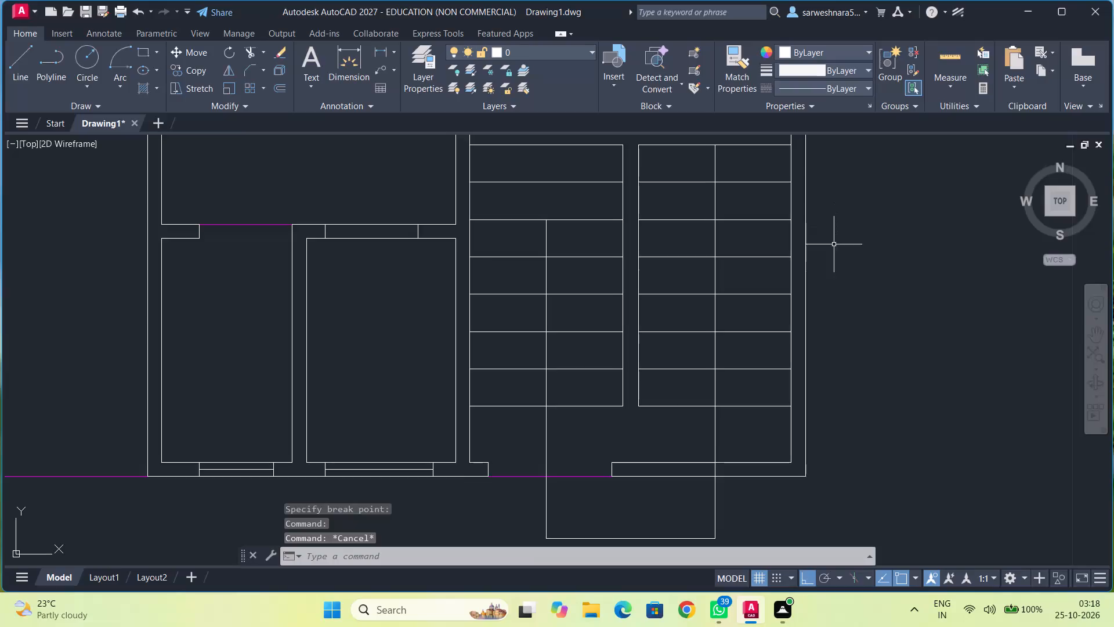
Colour the stair walking line, including its south connecting segment, and all the east flight's tread lines magenta.
middle_click_drag(839, 261, 819, 308)
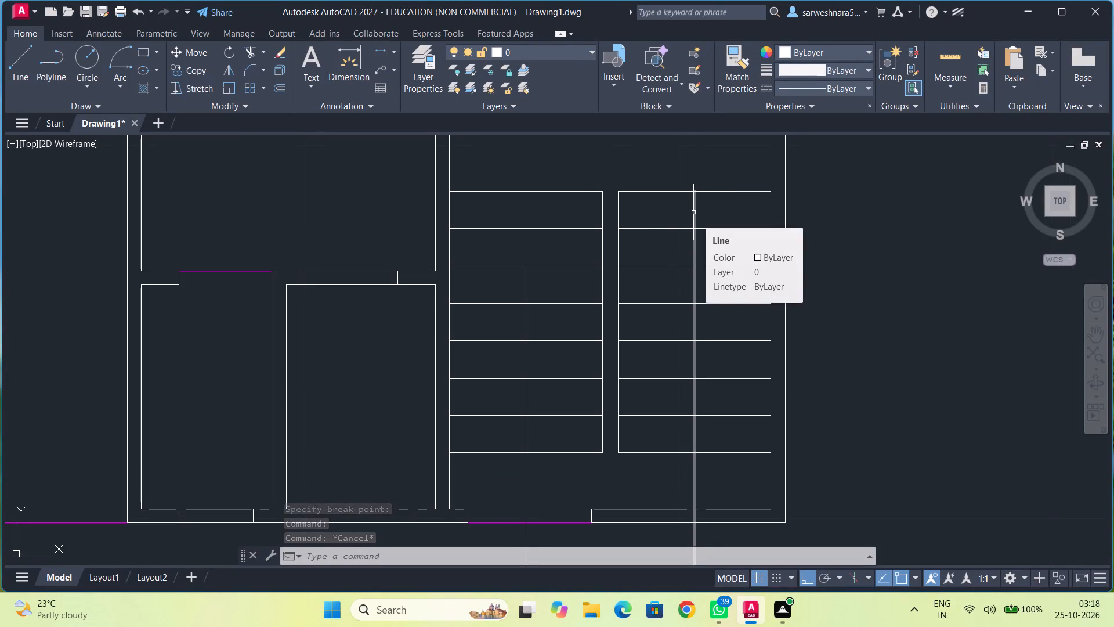
left_click(526, 280)
middle_click_drag(599, 296, 588, 192)
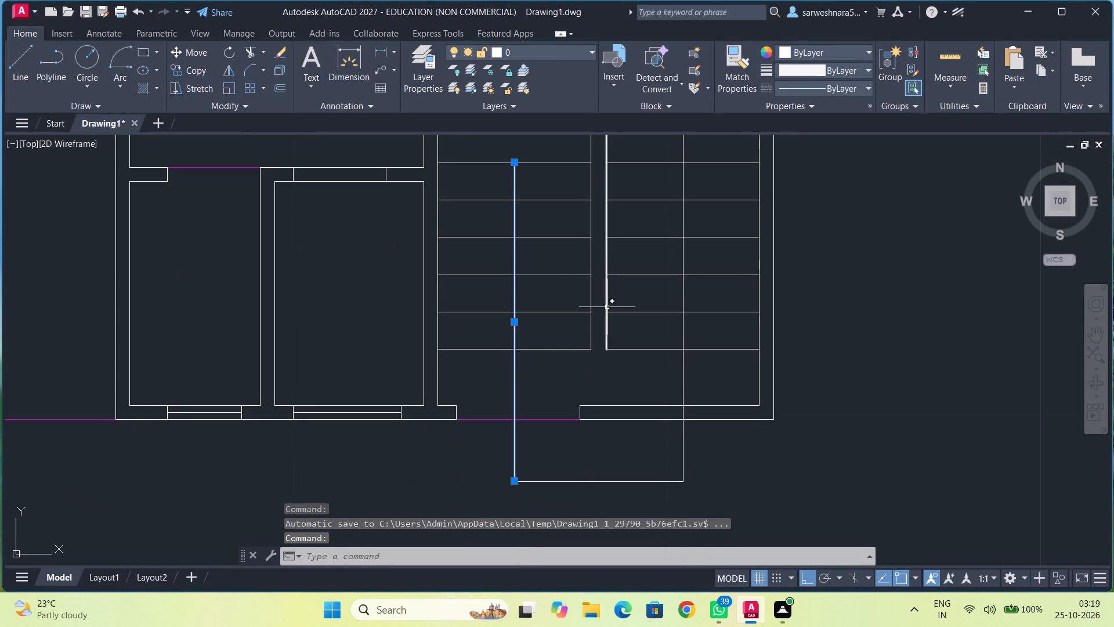
left_click(683, 381)
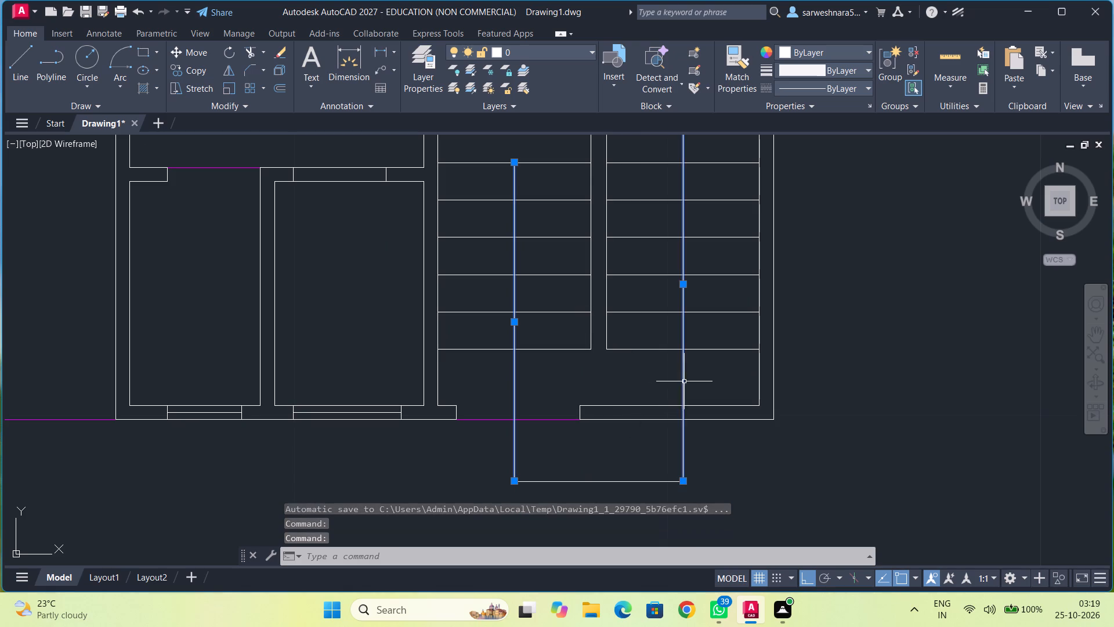
left_click(635, 480)
left_click_drag(652, 351, 599, 401)
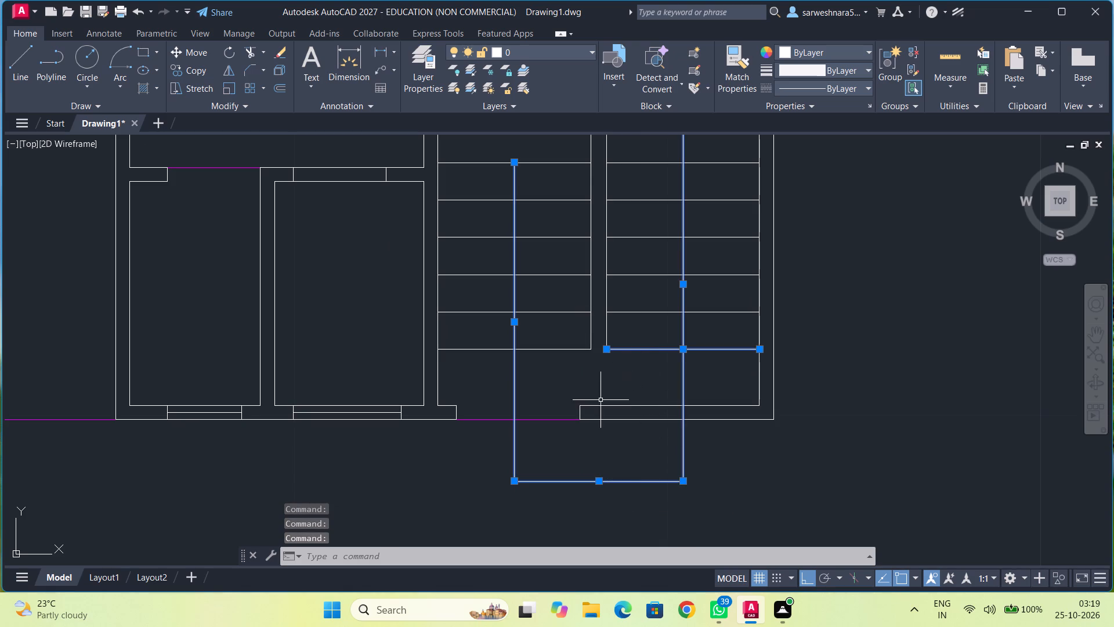
left_click_drag(599, 401, 599, 401)
left_click(652, 233)
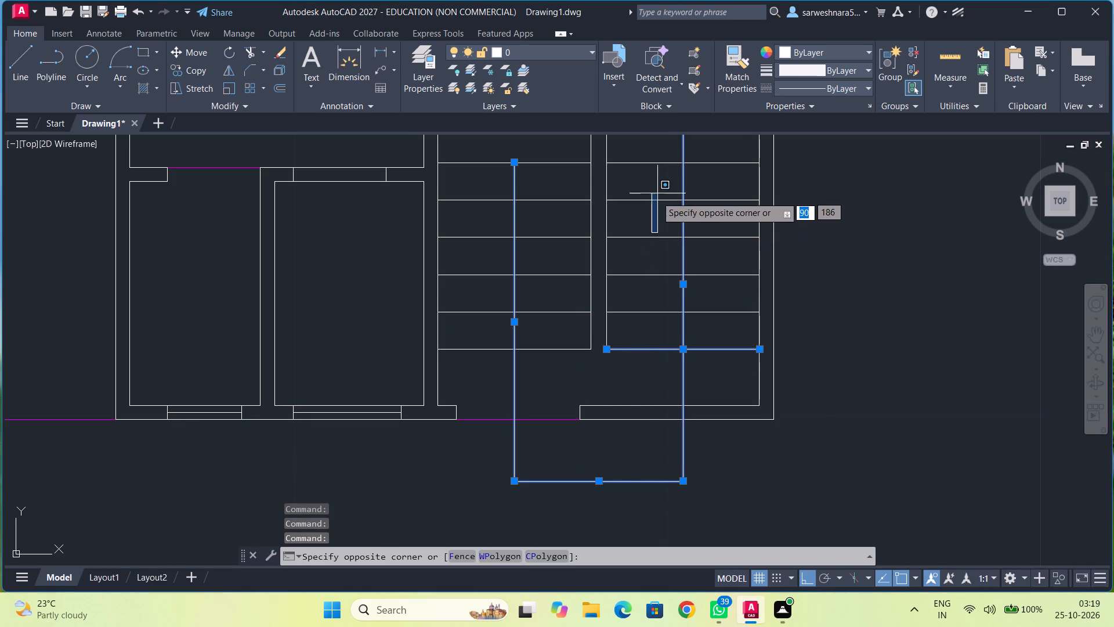
middle_click_drag(654, 204, 625, 273)
left_click(635, 150)
left_click_drag(642, 145, 619, 407)
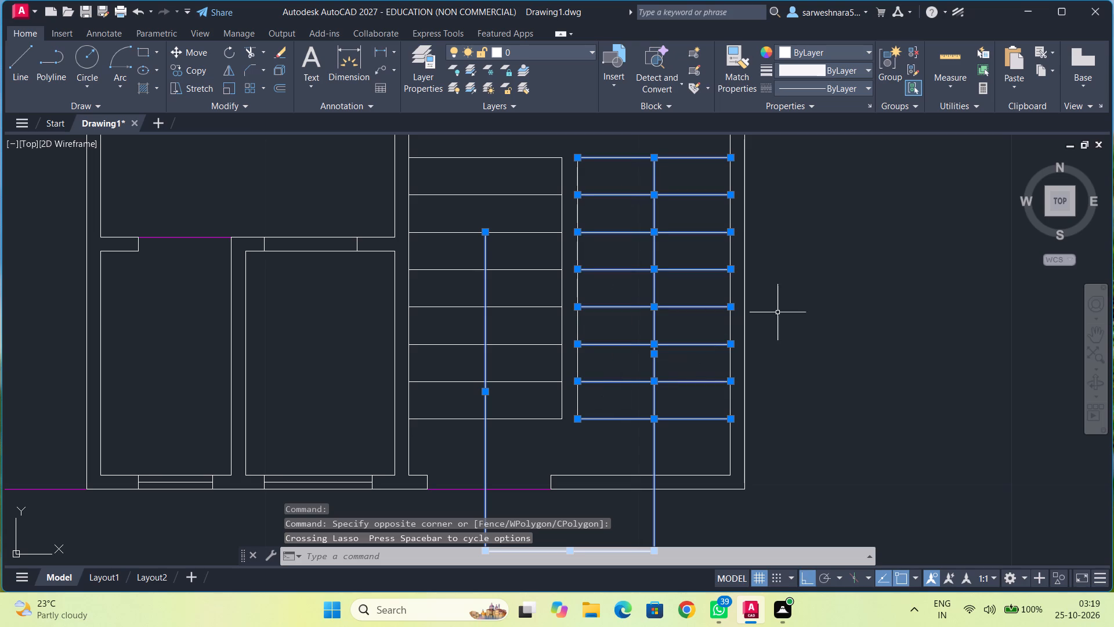
middle_click_drag(818, 303, 775, 277)
left_click(854, 56)
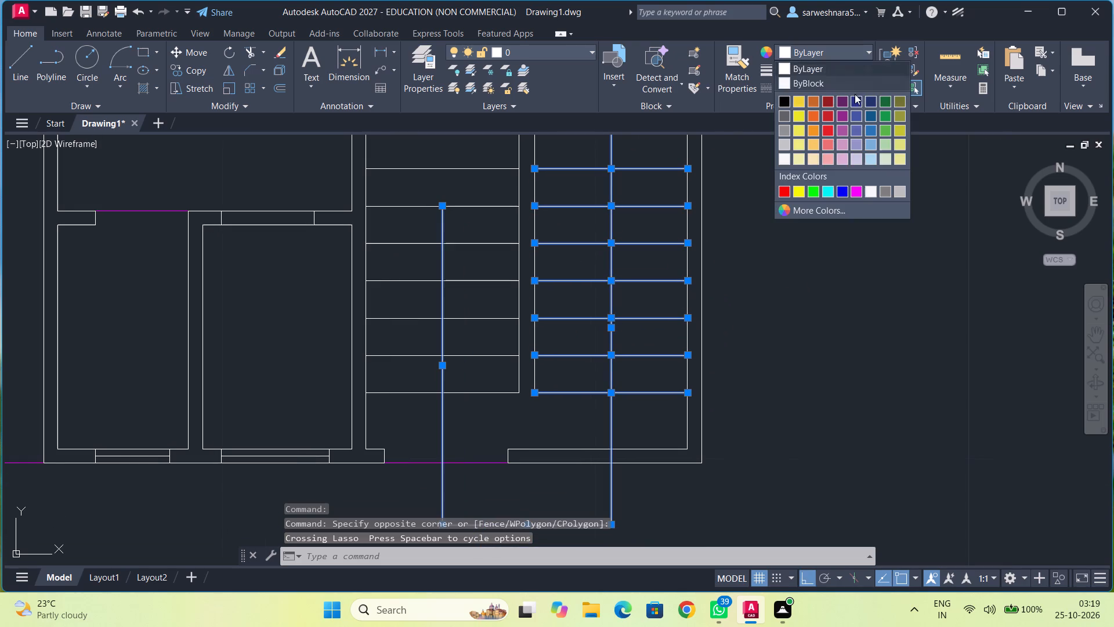
left_click(856, 196)
key("Escape")
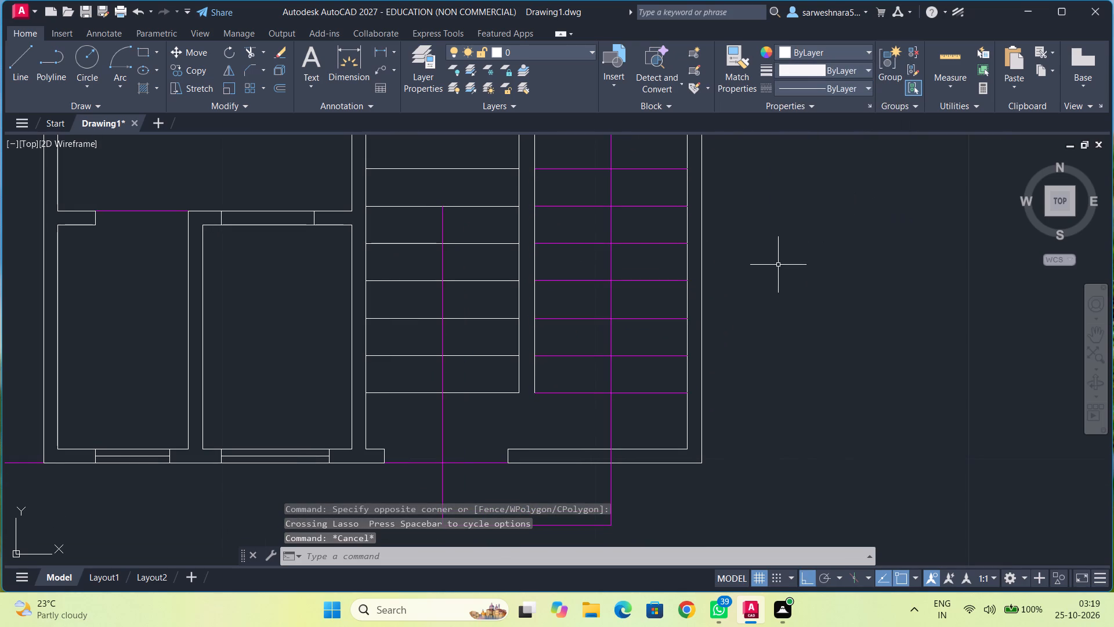
Colour the vertical line along the east stair flight's west edge magenta.
middle_click_drag(774, 287, 750, 369)
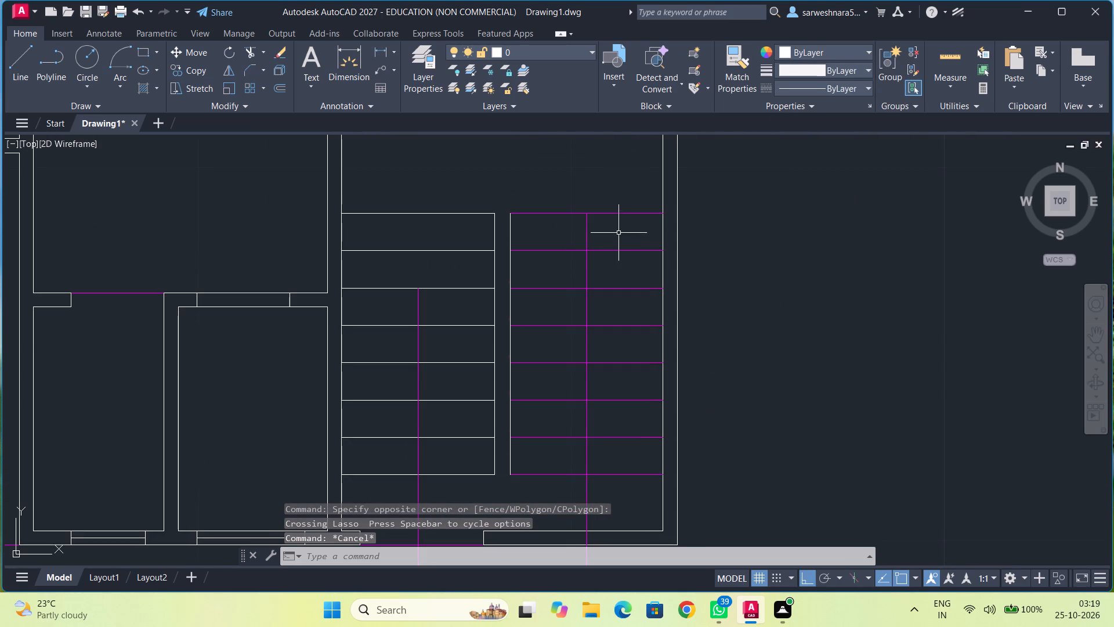
left_click(511, 226)
left_click(855, 52)
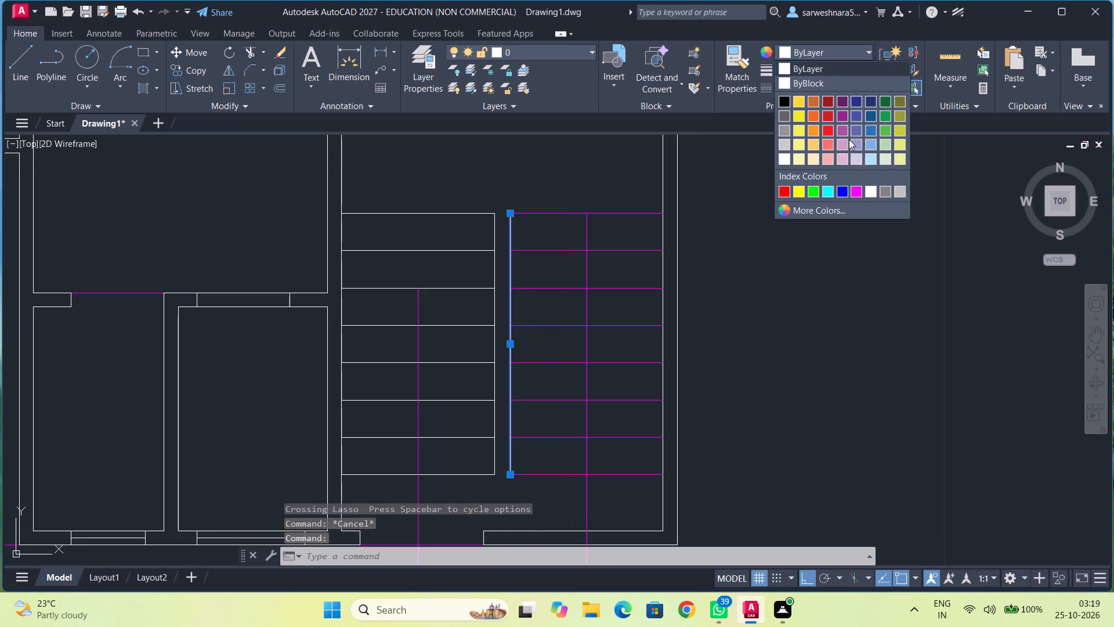
left_click(856, 194)
key("Escape")
Break the staircase room's north outline at the east and west edges of its door opening.
scroll(783, 252, "down", 1)
middle_click_drag(783, 254, 782, 232)
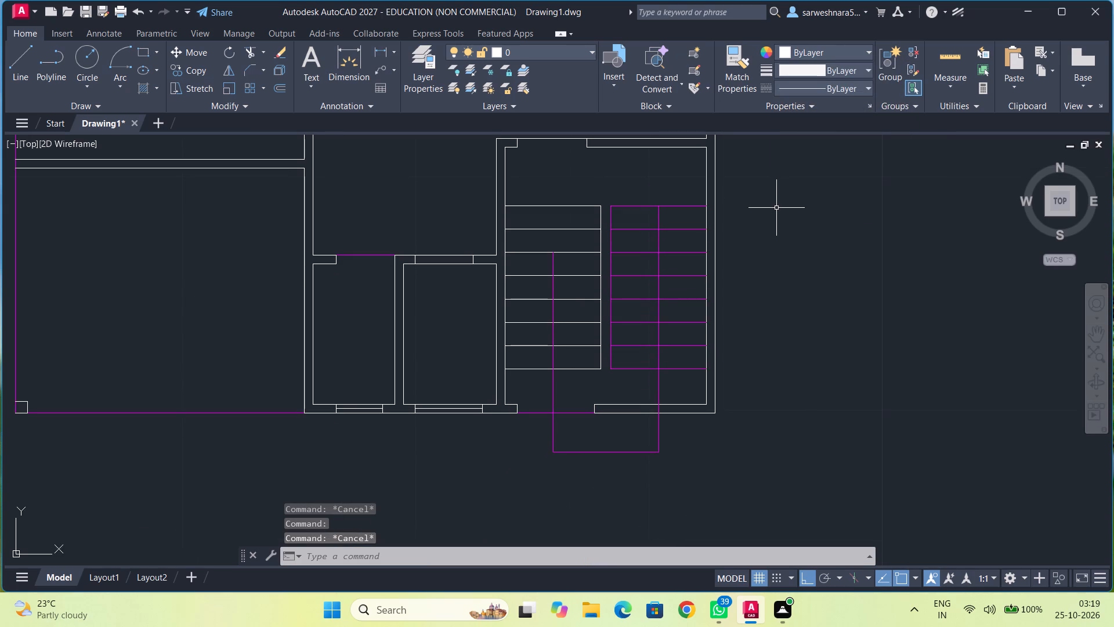
middle_click_drag(771, 257, 775, 335)
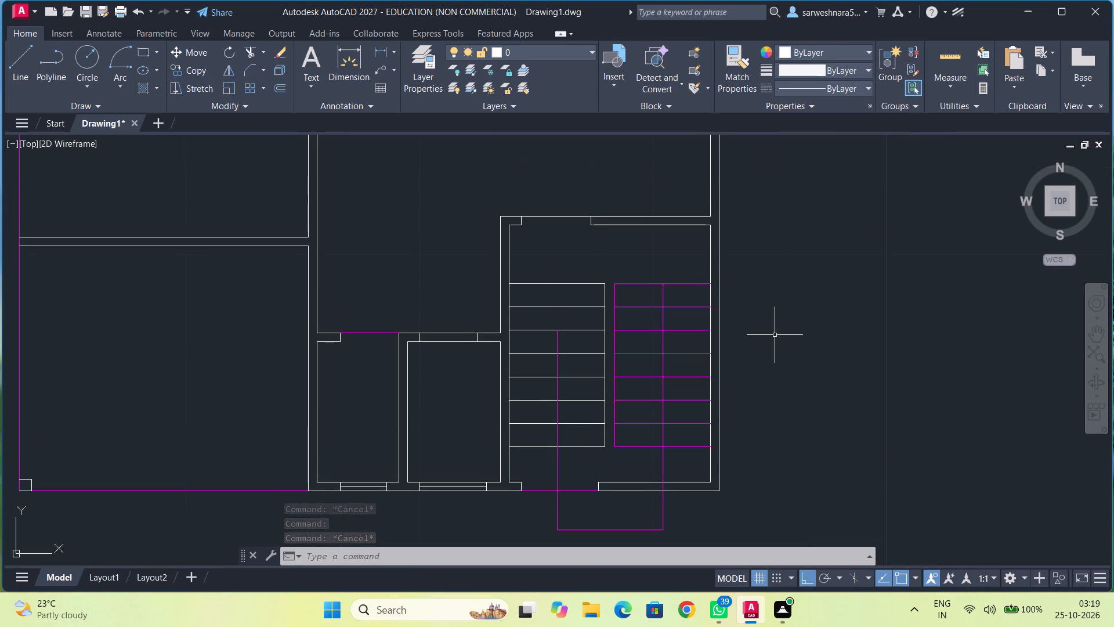
middle_click_drag(588, 242, 605, 290)
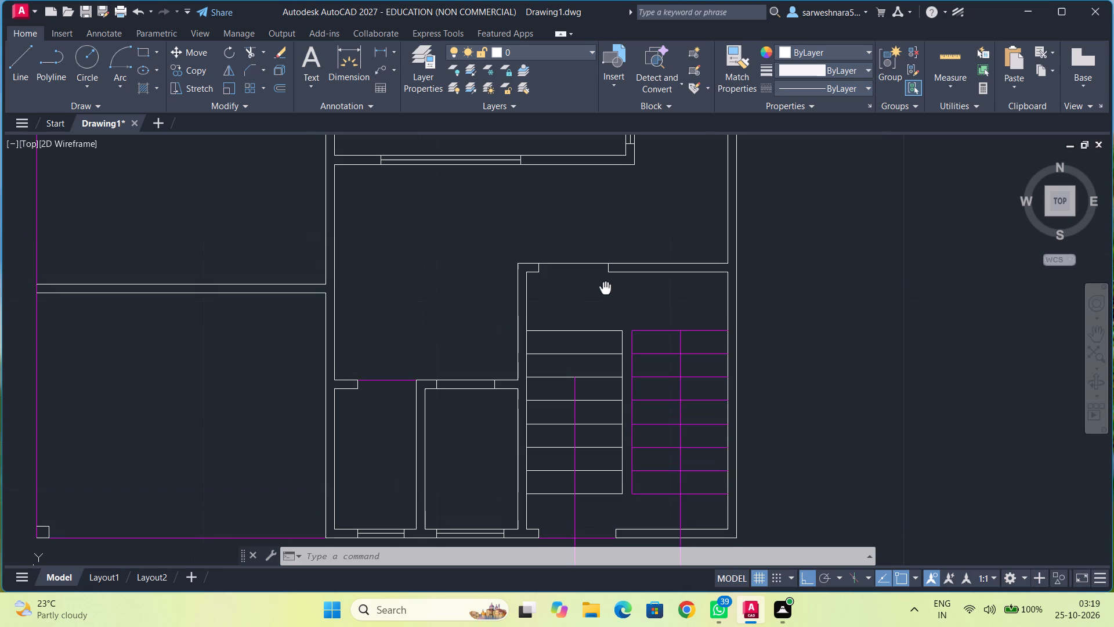
right_click(577, 284)
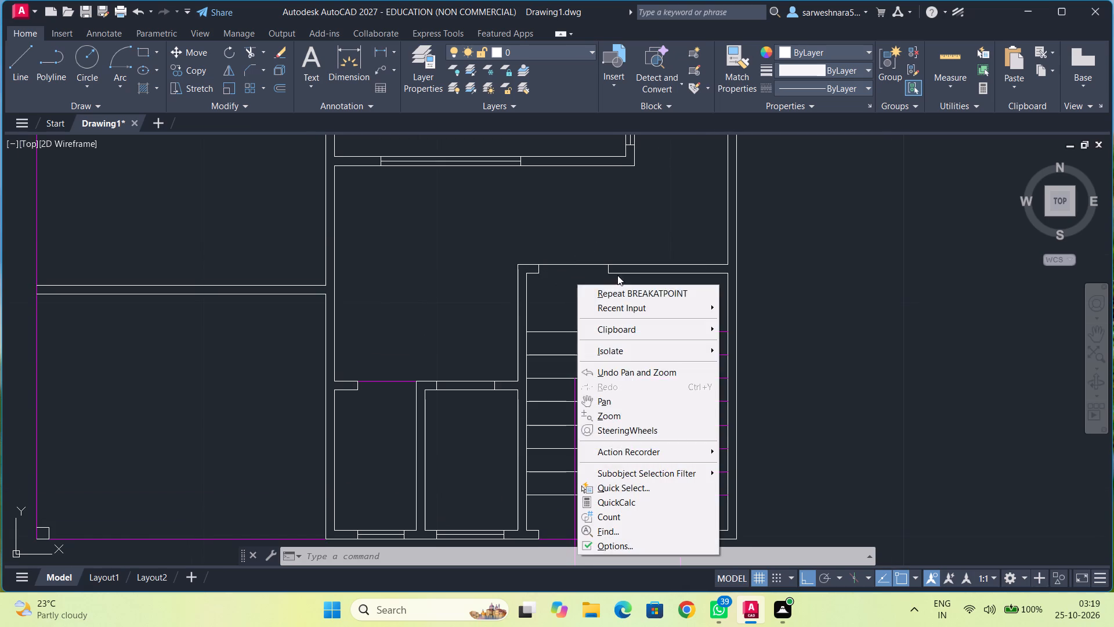
left_click(628, 290)
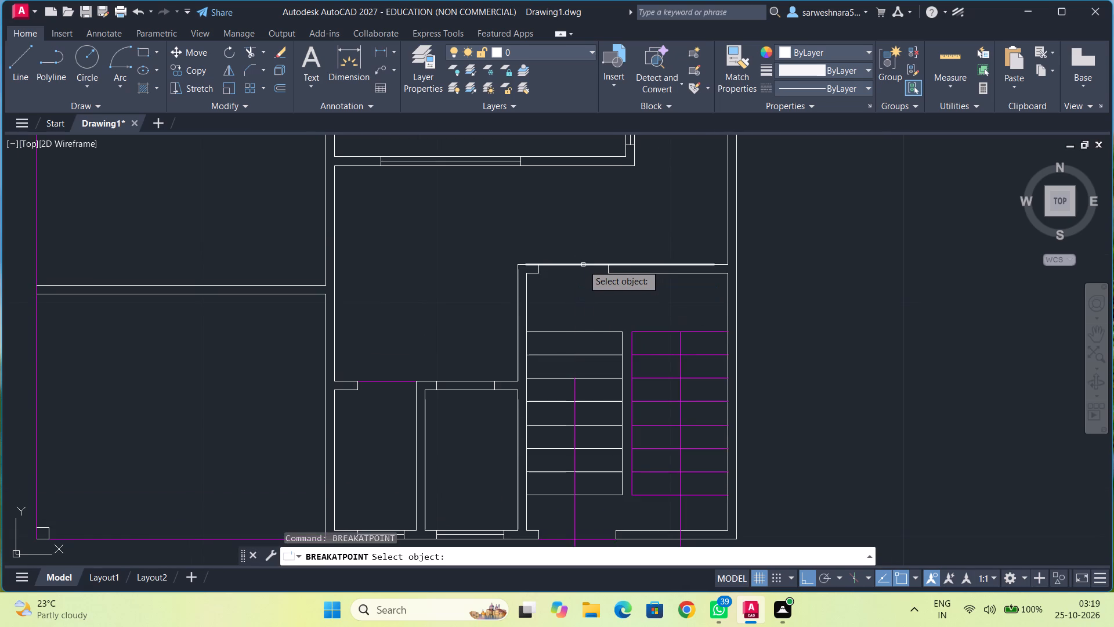
scroll(583, 265, "up", 2)
left_click(584, 264)
left_click(645, 265)
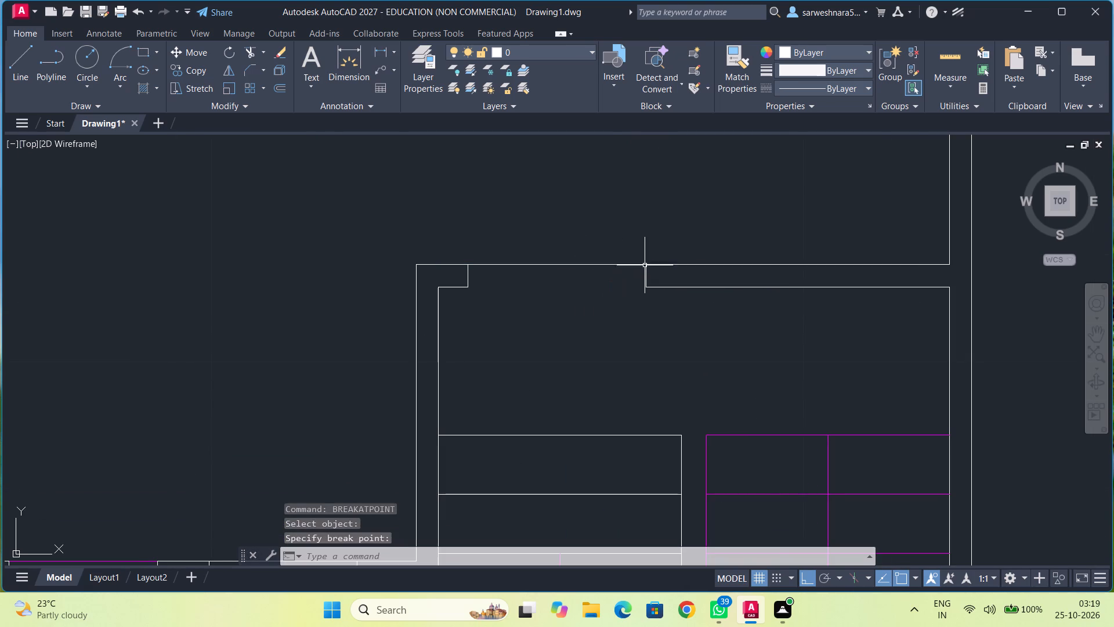
right_click(628, 293)
left_click(661, 301)
left_click(523, 265)
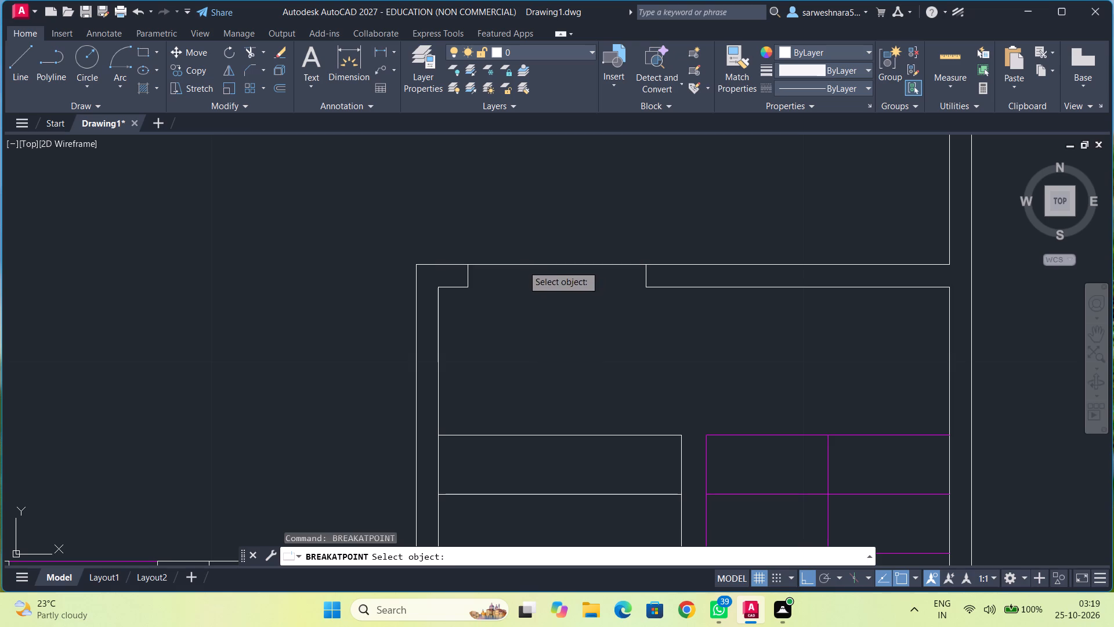
left_click(465, 264)
Colour the line segment across the staircase room's north door opening magenta.
left_click(499, 266)
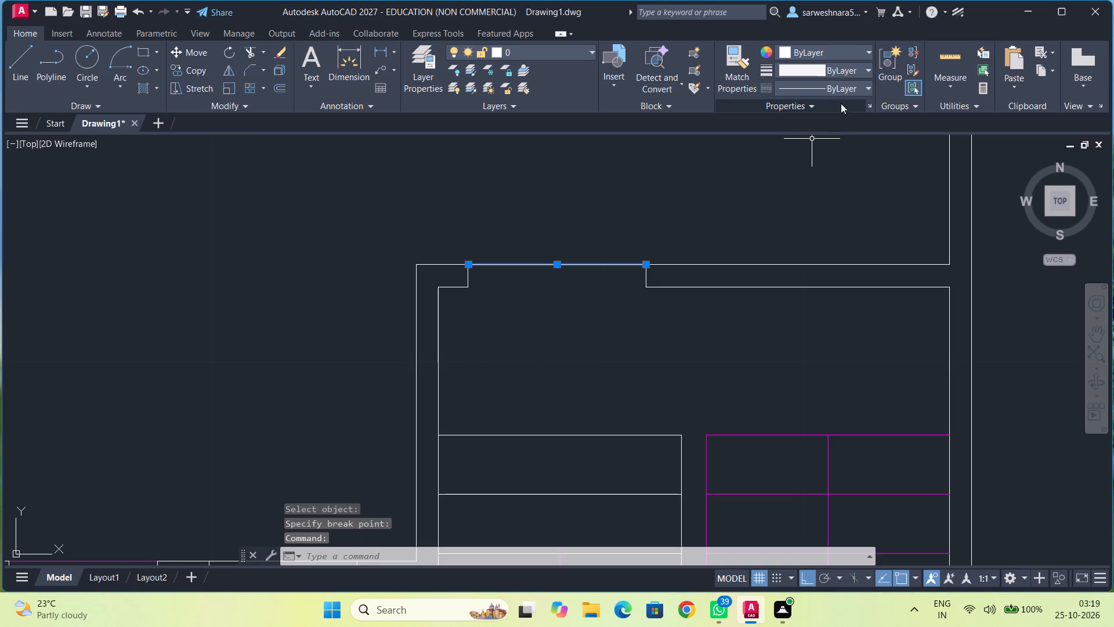
left_click(860, 53)
left_click(856, 193)
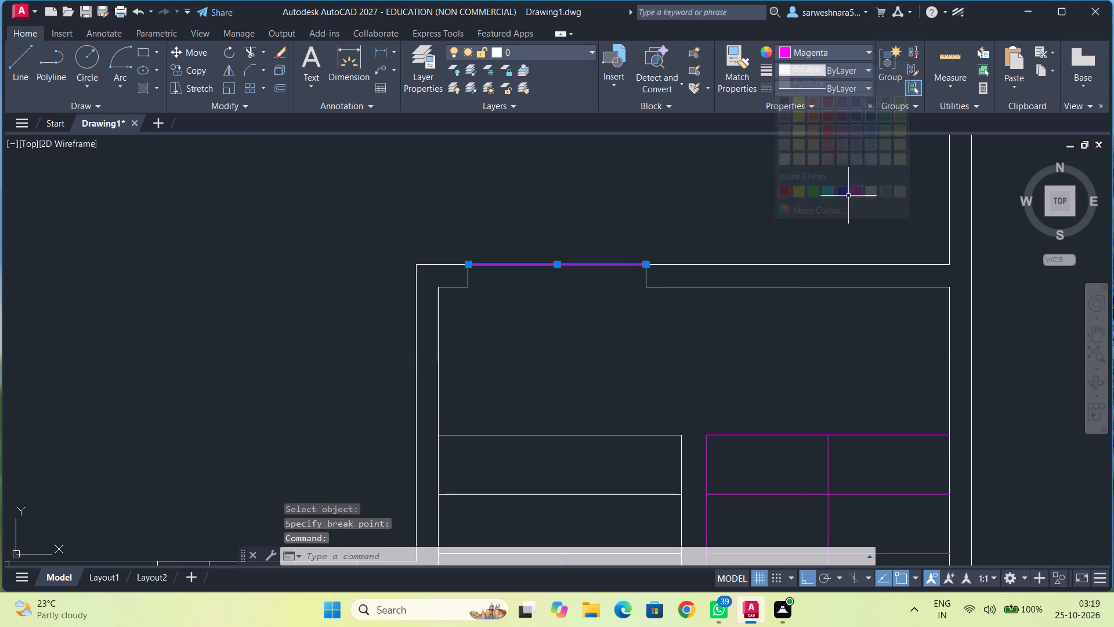
key("Escape")
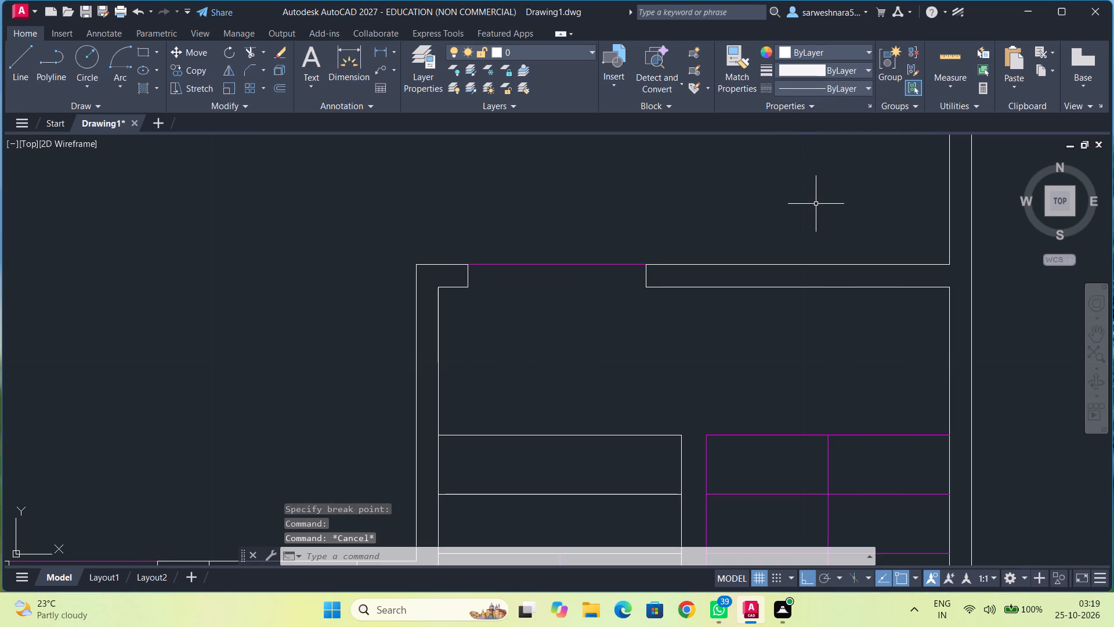
Break the east outline of the windowed room north of the staircase at both edges of its door opening.
scroll(813, 204, "down", 2)
middle_click_drag(813, 204, 787, 273)
middle_click_drag(772, 224, 739, 323)
middle_click_drag(758, 254, 744, 297)
middle_click_drag(753, 244, 742, 282)
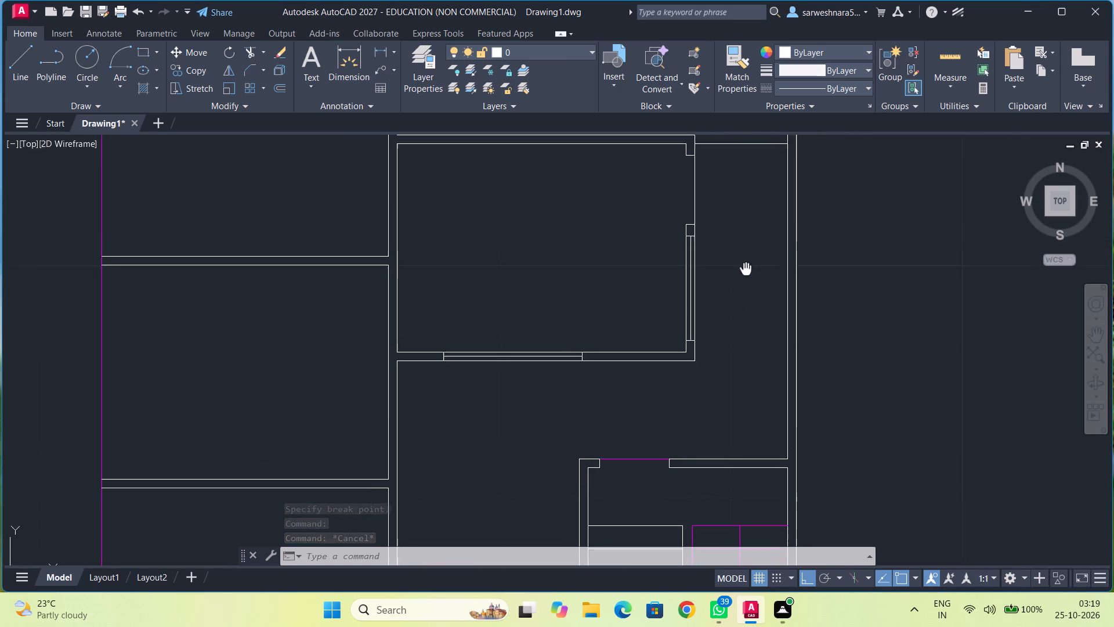
middle_click_drag(742, 282, 719, 333)
middle_click_drag(720, 281, 704, 311)
scroll(703, 311, "up", 1)
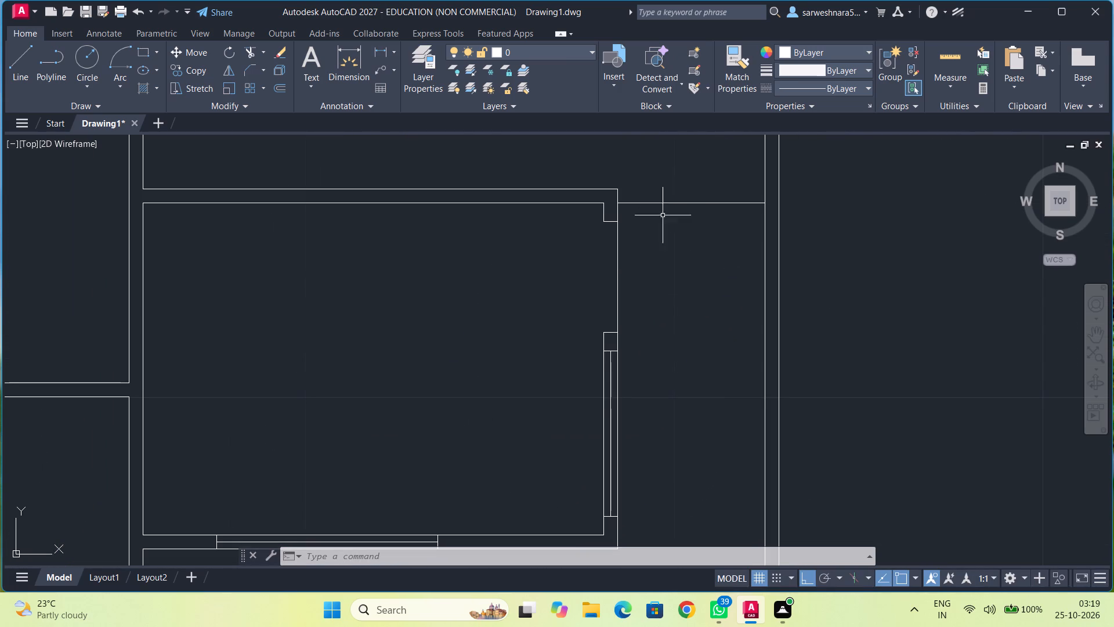
right_click(646, 246)
left_click(681, 253)
left_click(617, 244)
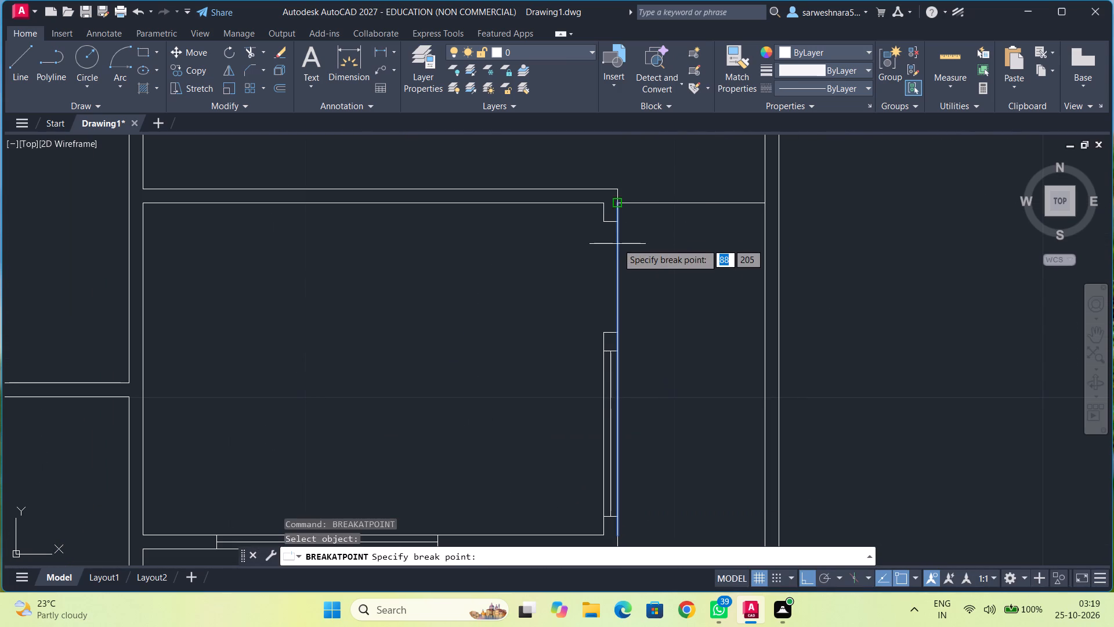
left_click(618, 225)
right_click(633, 237)
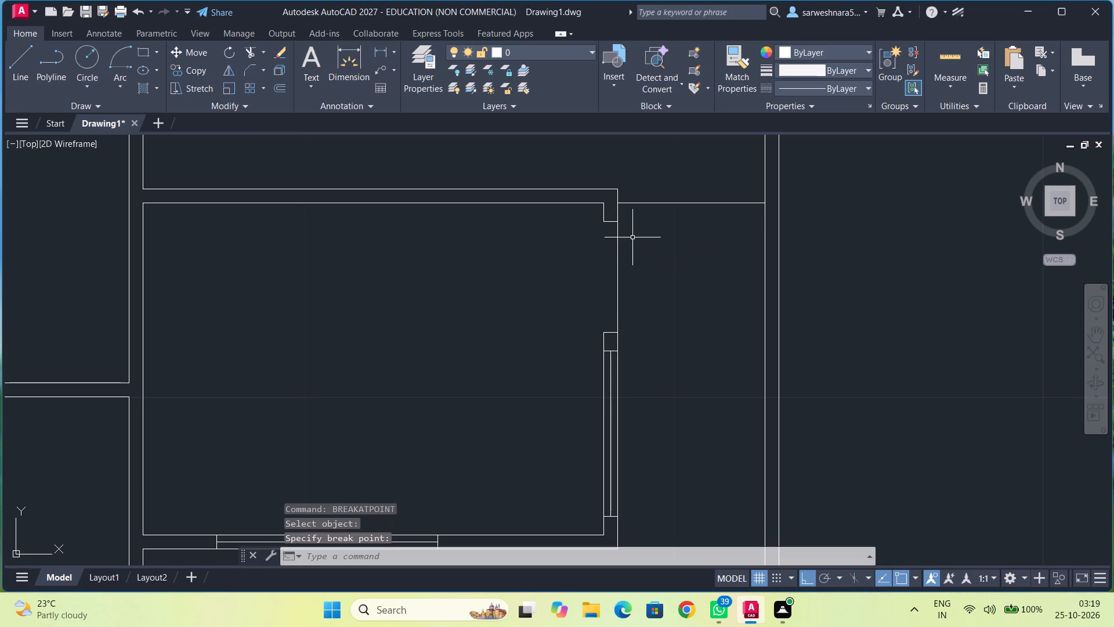
left_click(657, 252)
left_click(617, 278)
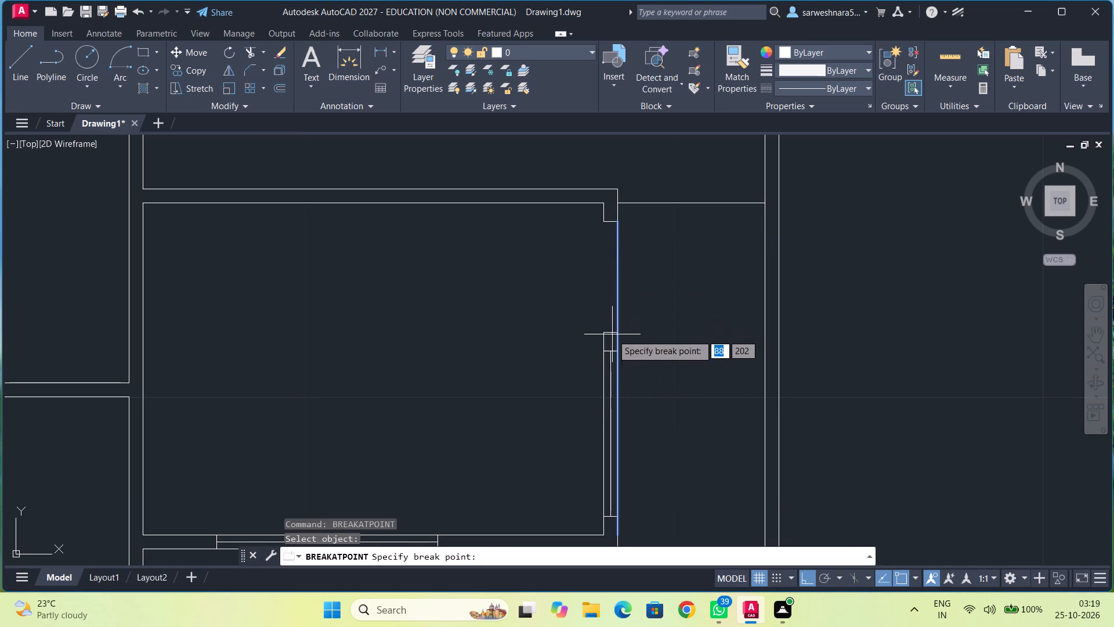
left_click(619, 334)
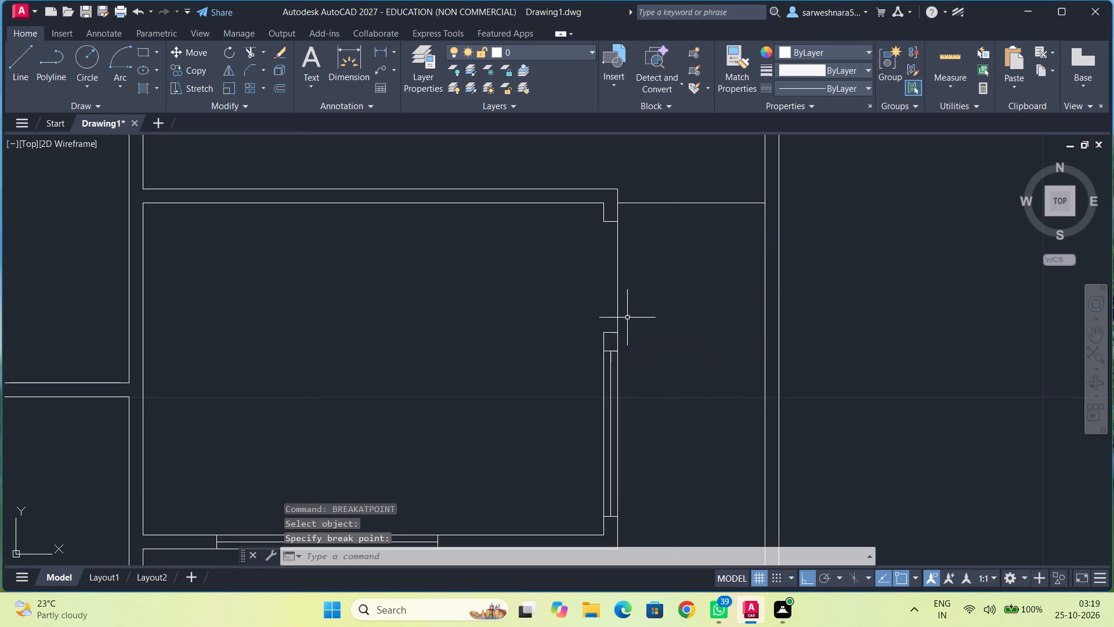
Colour the segment across that room's east door opening and the horizontal line across the adjoining passage magenta.
left_click(618, 276)
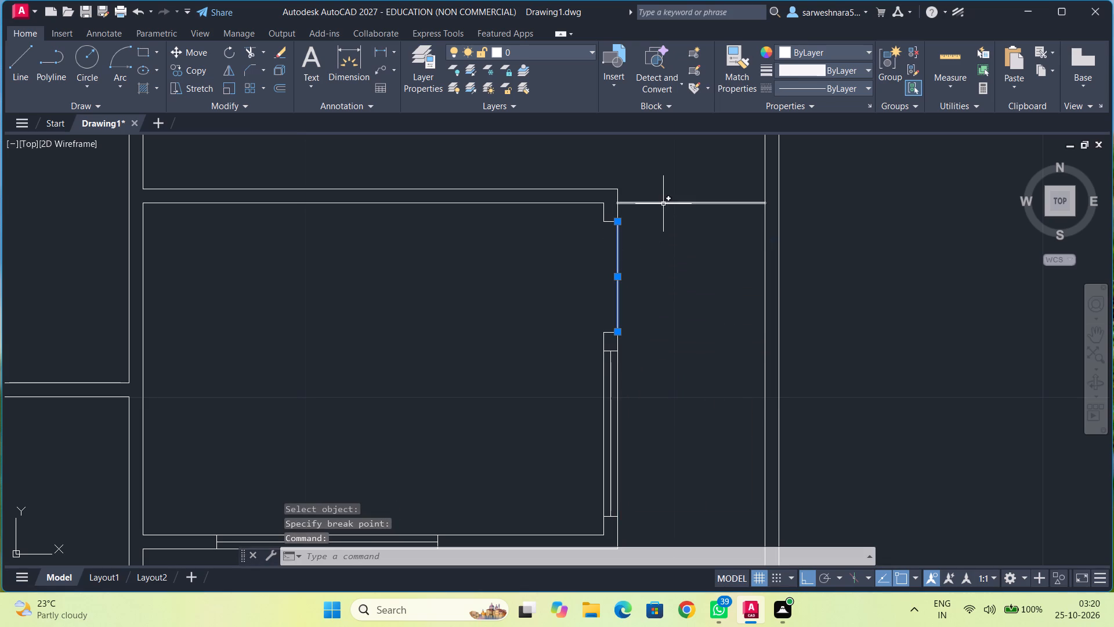
left_click(663, 204)
left_click(841, 49)
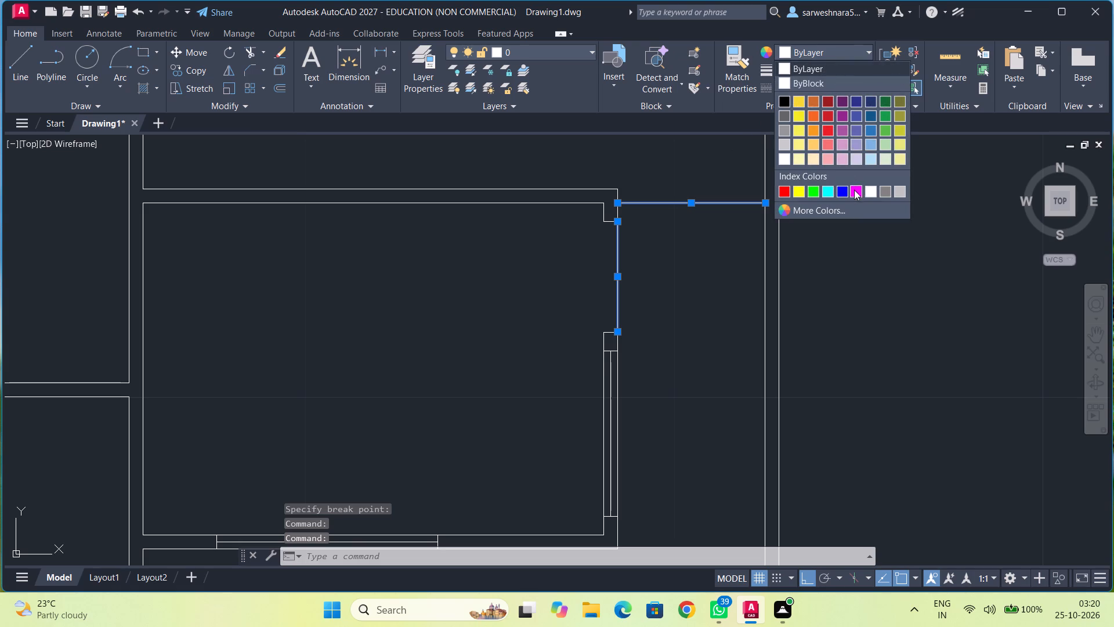
left_click(854, 191)
key("Escape")
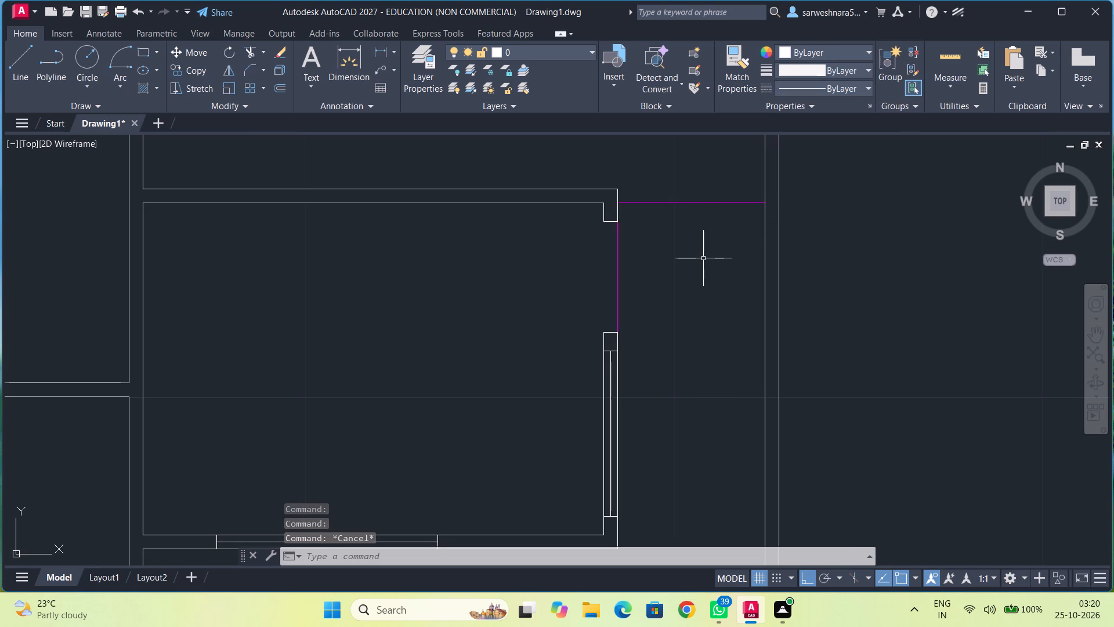
Break the south line of the room at the large hall's northeast at its door opening's west edge.
middle_click_drag(667, 204, 674, 315)
scroll(674, 316, "down", 1)
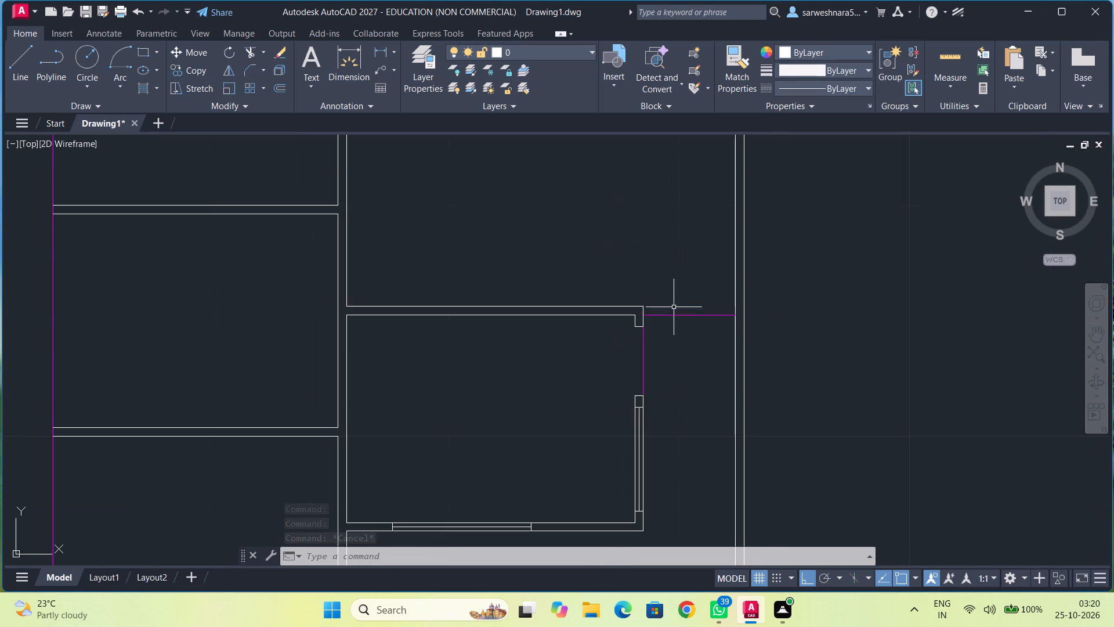
scroll(628, 228, "down", 2)
middle_click_drag(625, 225, 609, 356)
scroll(586, 322, "up", 3)
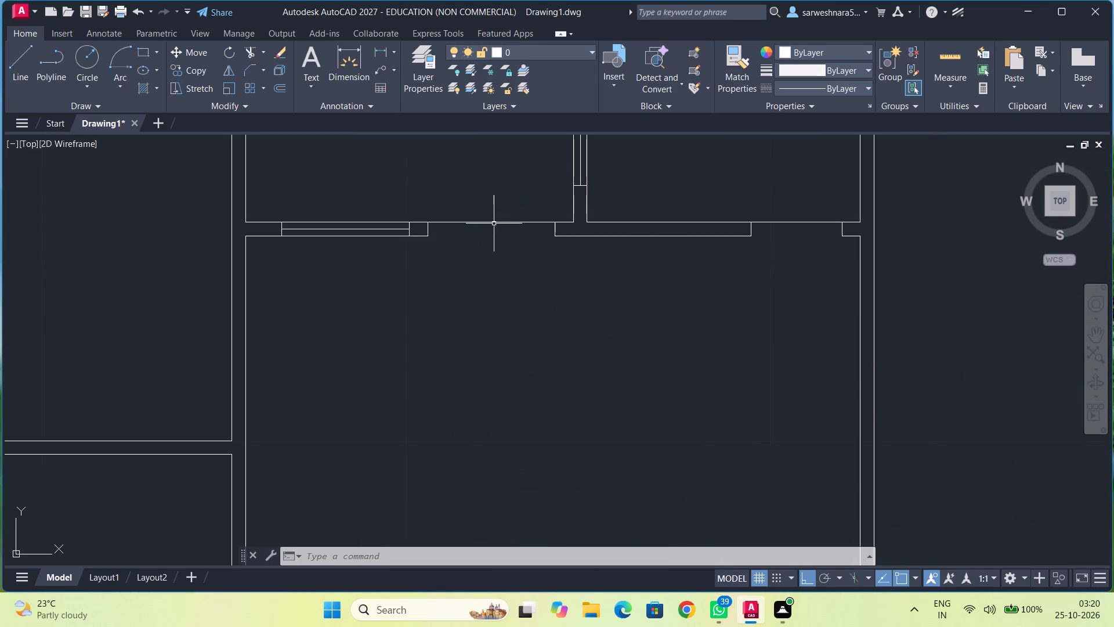
right_click(783, 250)
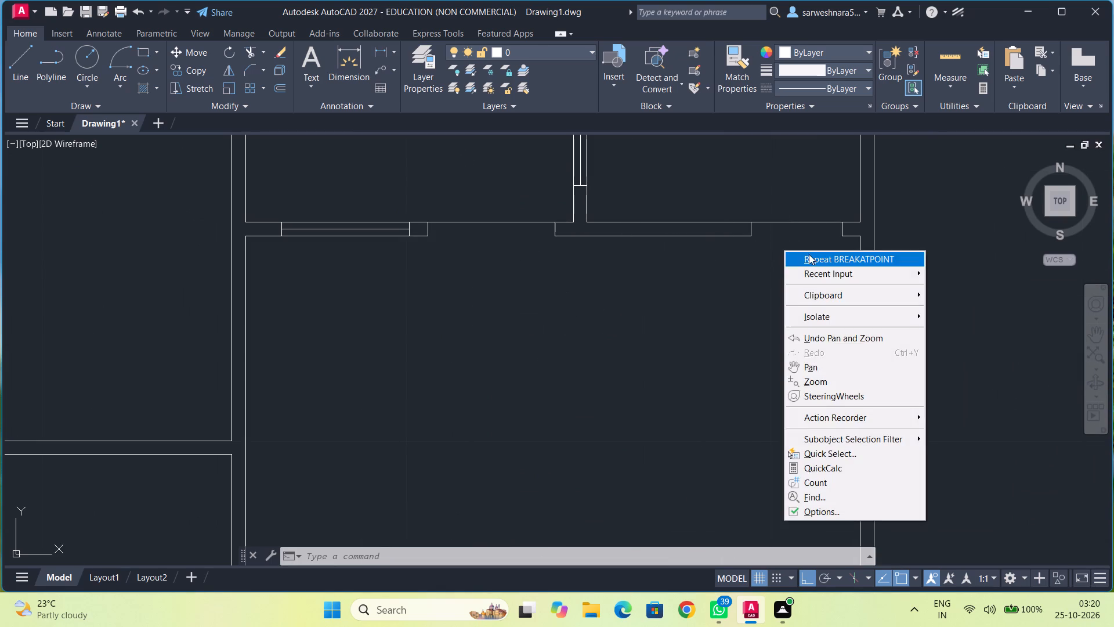
left_click(815, 261)
left_click(790, 223)
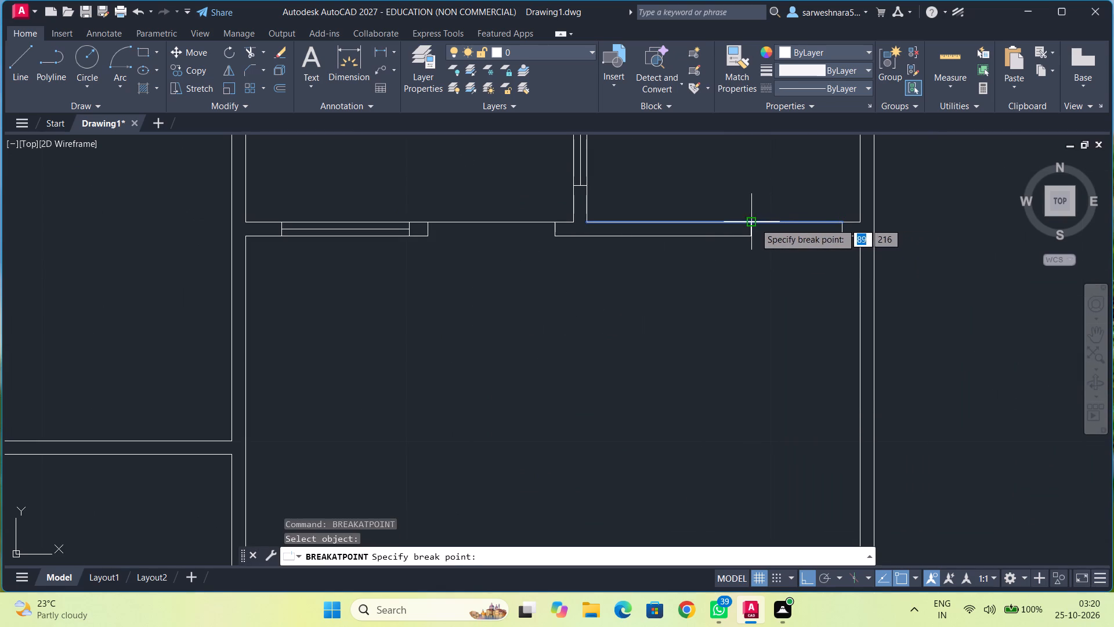
left_click(753, 223)
Break the south line of the neighbouring room to the west at its door opening's east edge.
right_click(769, 261)
left_click(803, 271)
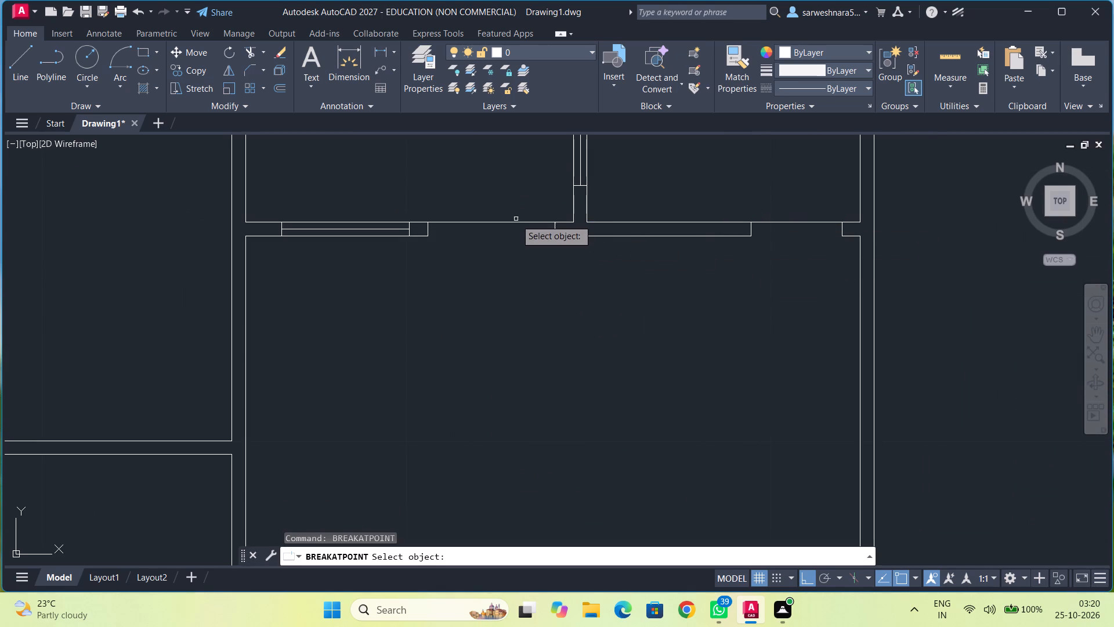
left_click(517, 222)
left_click(557, 225)
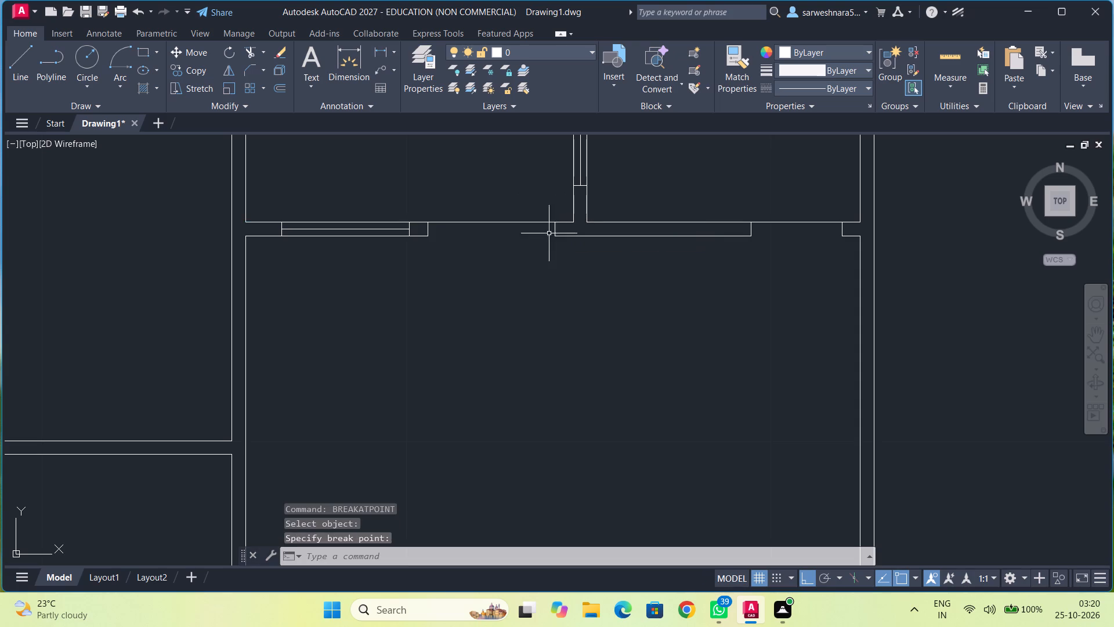
Break the south line of the room west of the hall's northeast room at its door opening's west edge.
right_click(549, 233)
left_click(565, 238)
left_click(500, 221)
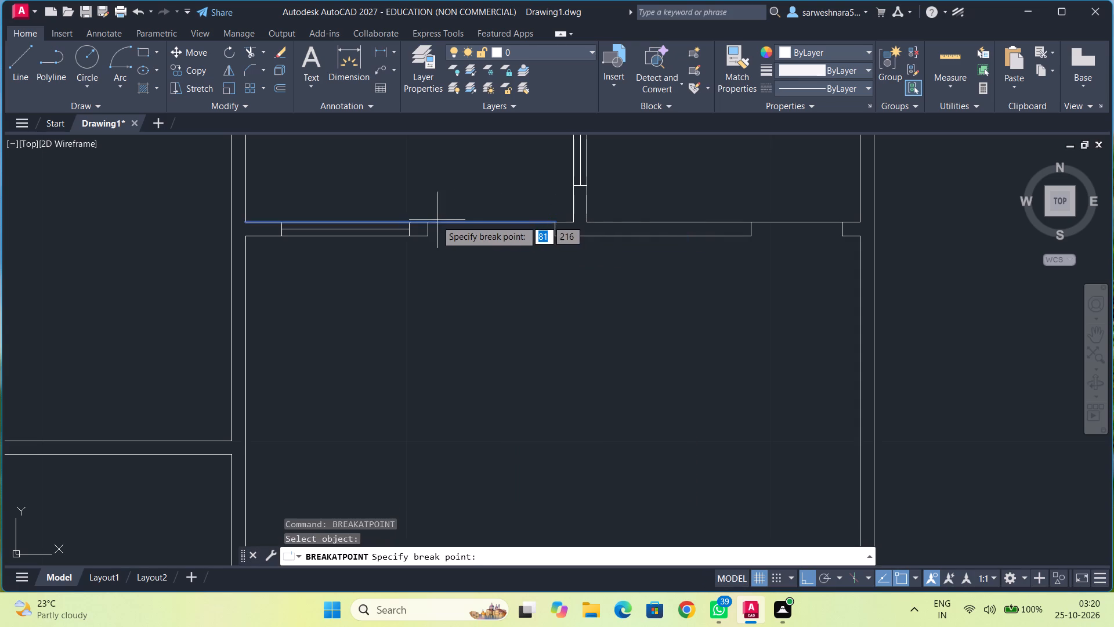
left_click(429, 224)
Colour the segments across the door openings of the two rooms north of the large hall magenta.
left_click(458, 222)
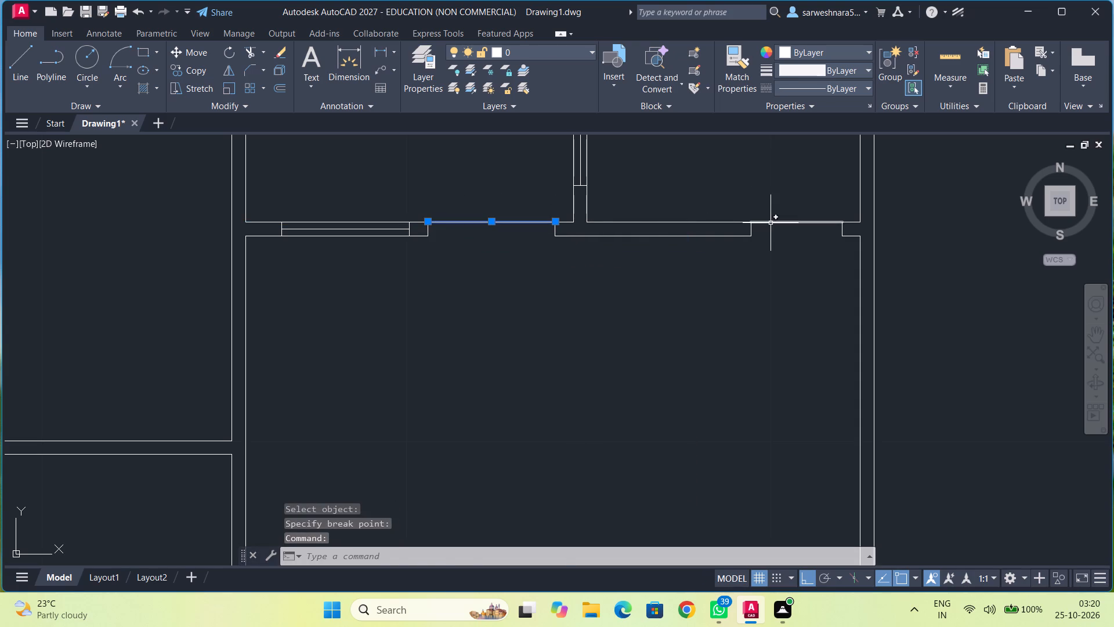
left_click(771, 224)
left_click(827, 143)
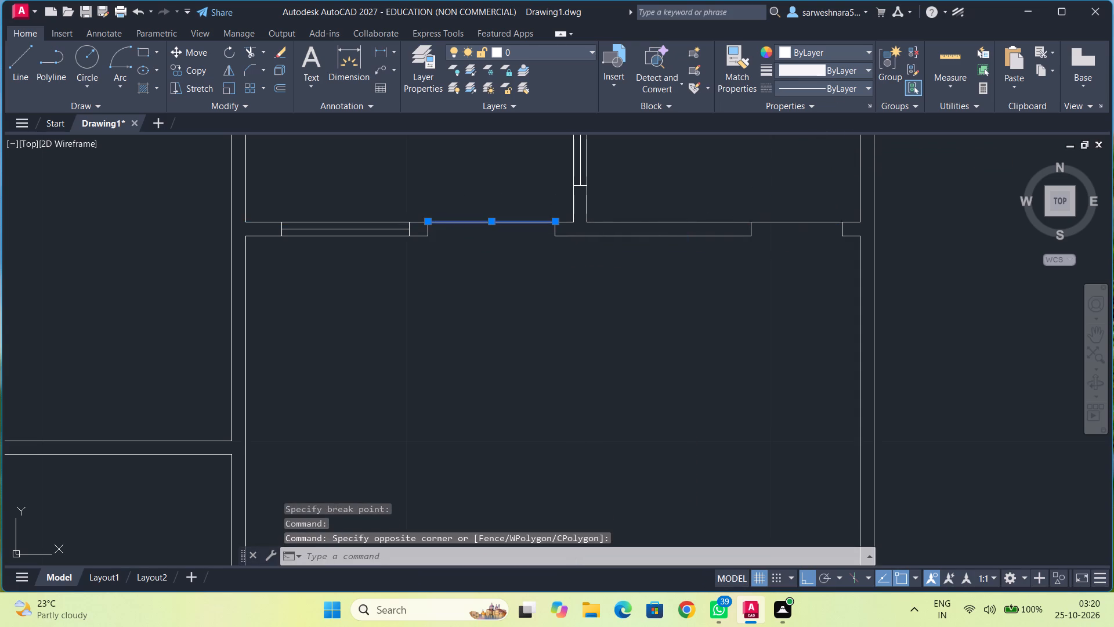
left_click(798, 222)
left_click(842, 58)
left_click(855, 190)
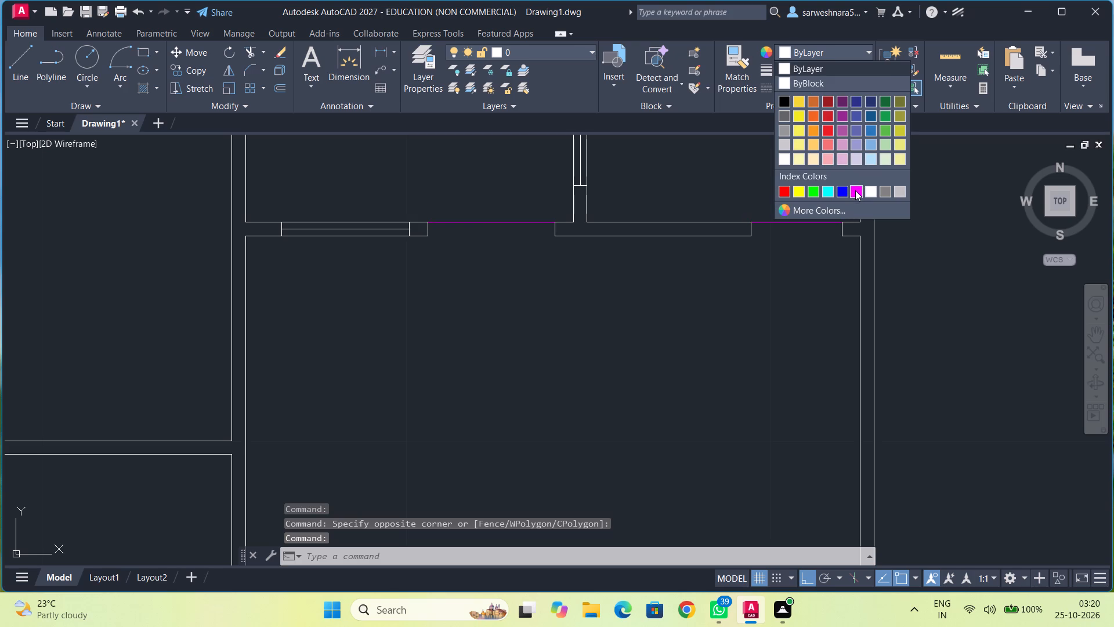
key("Escape")
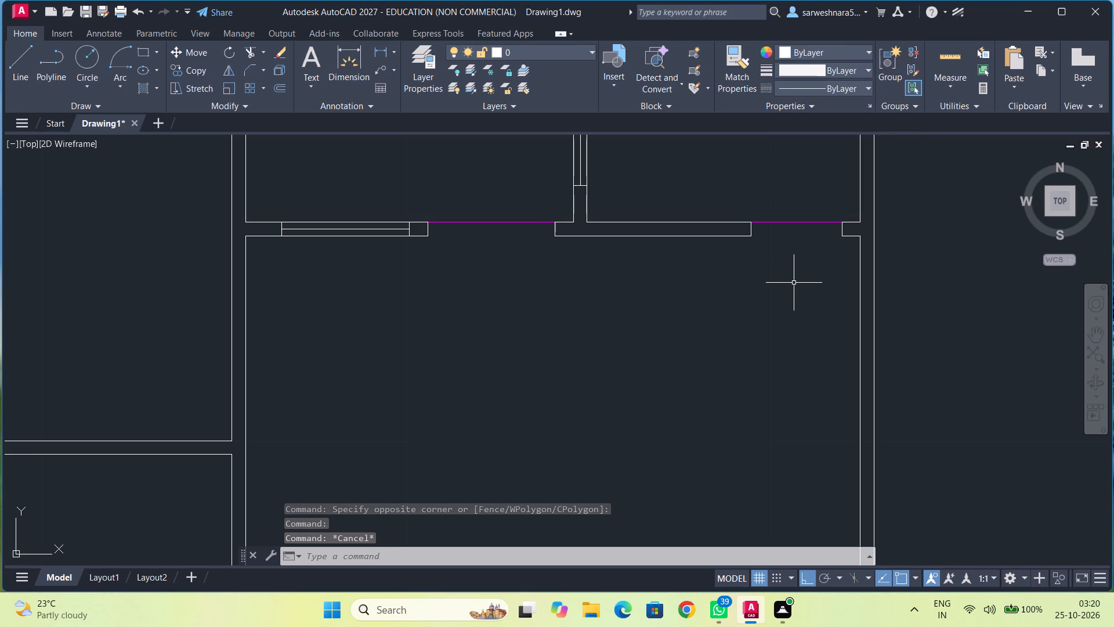
Colour the double outline of the rounded southwest corner space in the right-hand plan magenta, including both arcs and their straight lines.
scroll(794, 283, "down", 1)
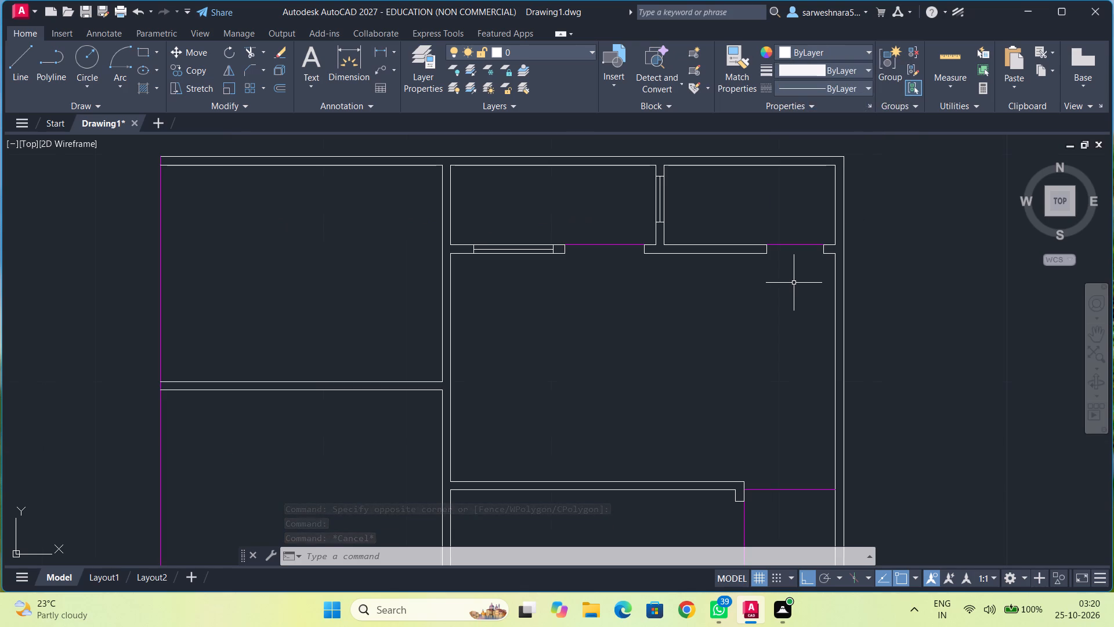
middle_click_drag(735, 348, 697, 280)
scroll(697, 267, "down", 2)
middle_click_drag(694, 280, 685, 234)
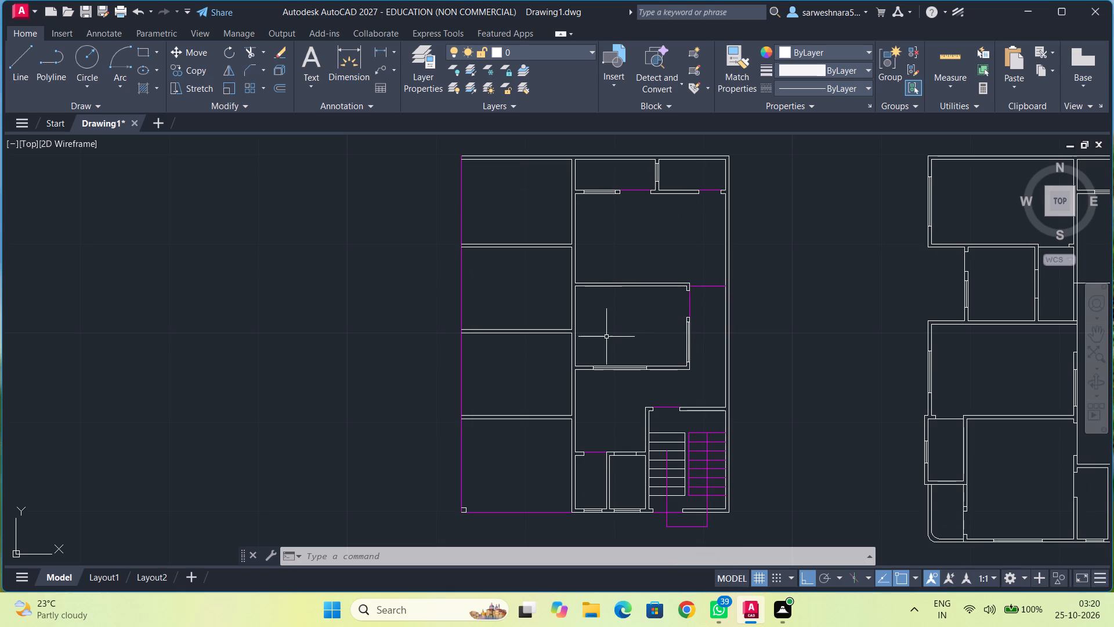
middle_click_drag(622, 421, 591, 401)
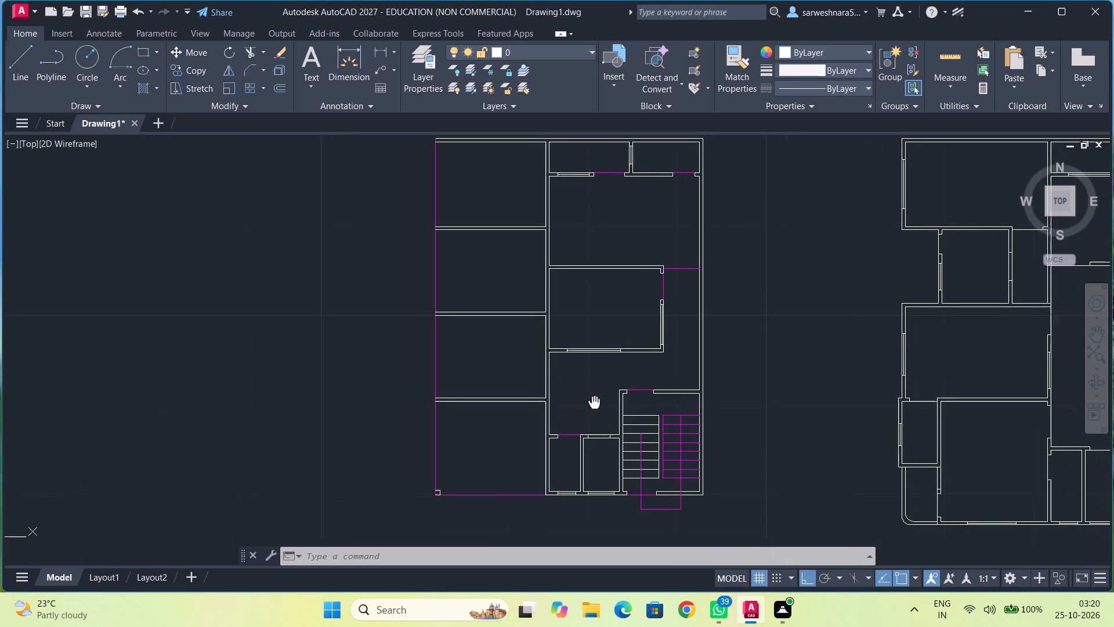
middle_click_drag(591, 401, 589, 400)
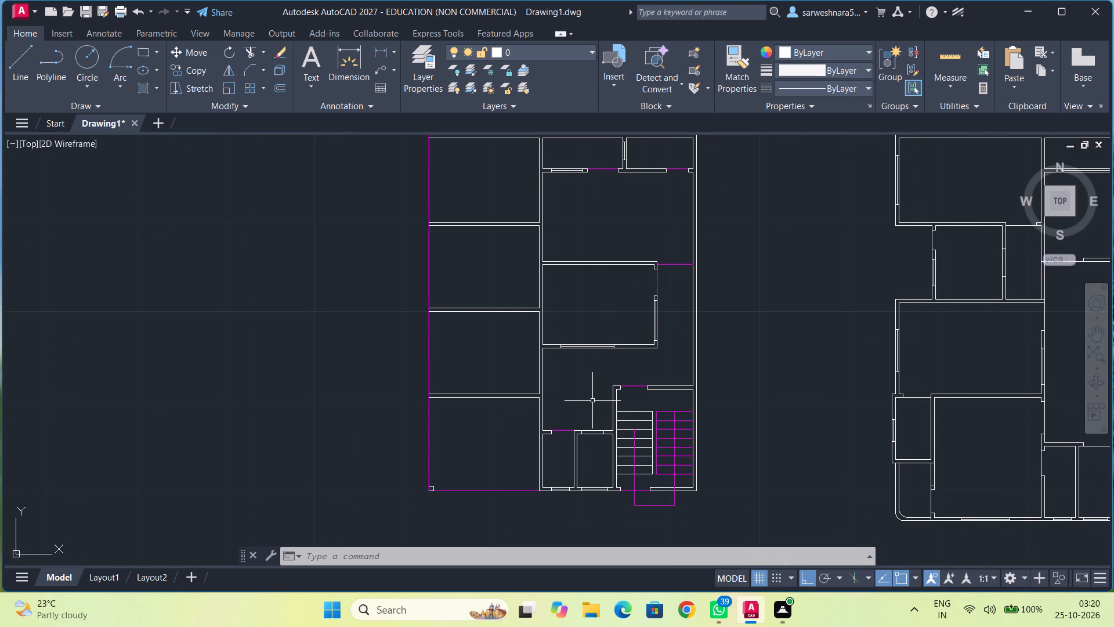
middle_click_drag(754, 416, 719, 419)
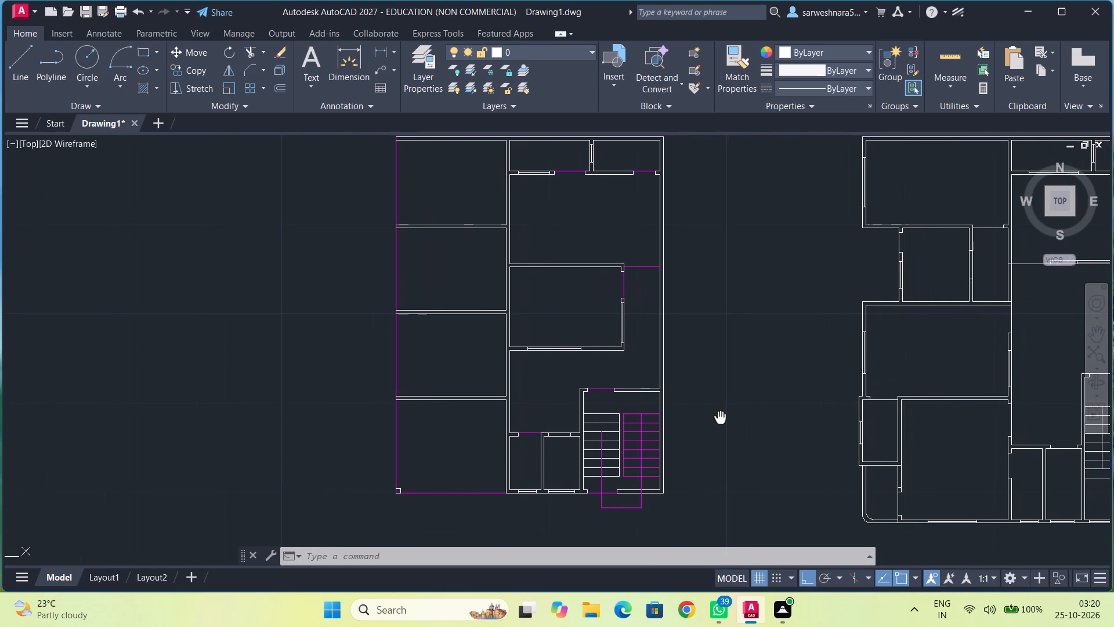
middle_click_drag(719, 419, 648, 424)
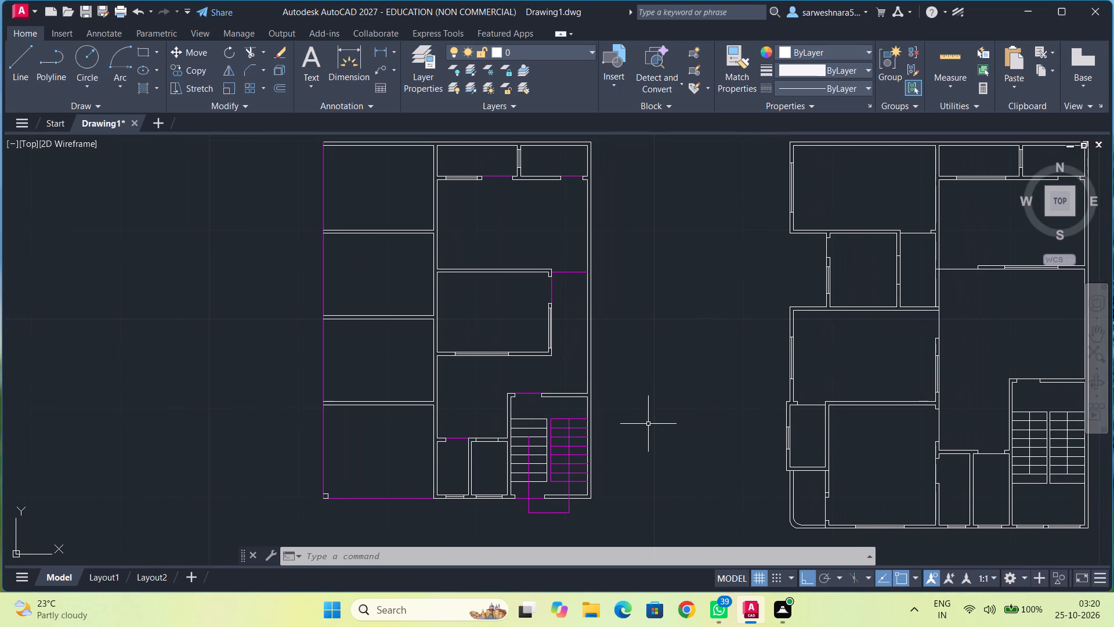
middle_click_drag(759, 480, 625, 399)
scroll(663, 419, "up", 3)
left_click_drag(657, 415, 580, 444)
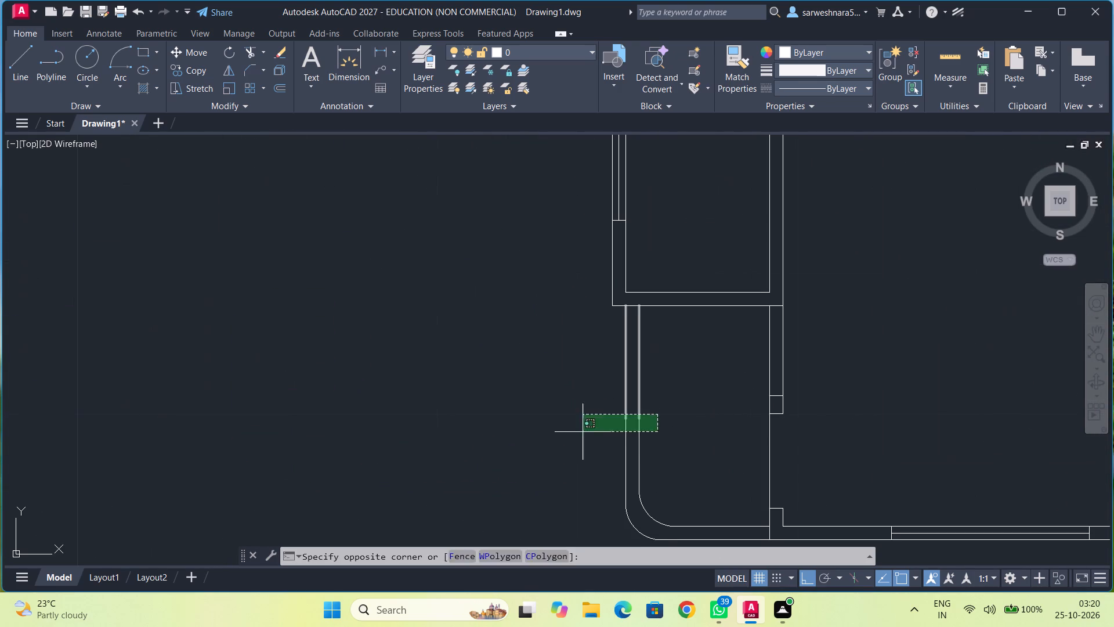
left_click_drag(580, 444, 695, 536)
middle_click_drag(711, 499, 689, 444)
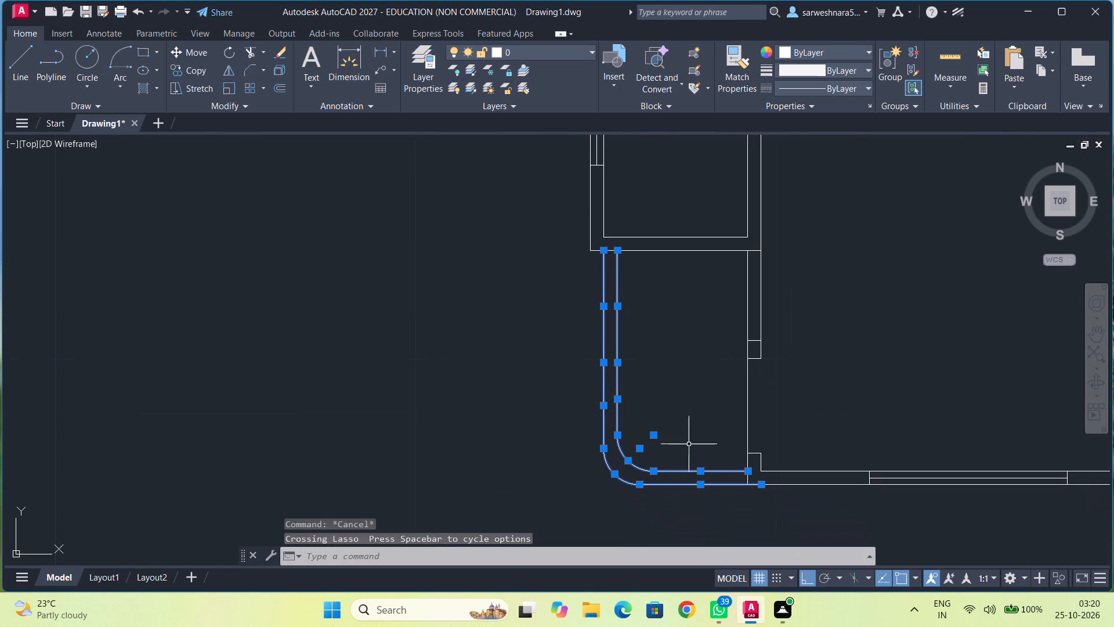
left_click(853, 45)
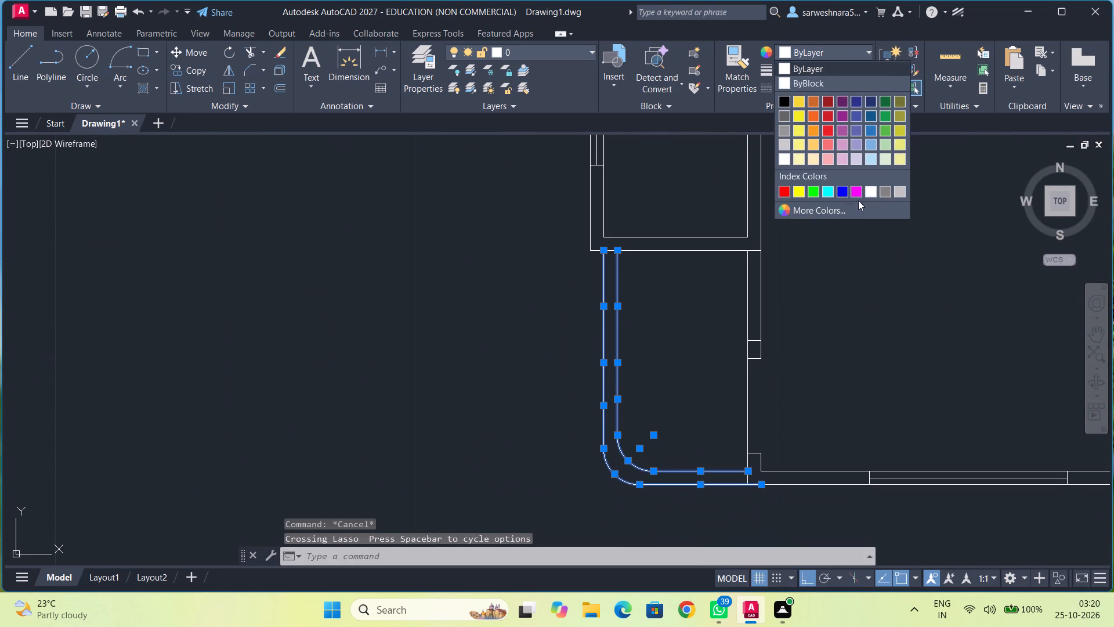
left_click(856, 190)
key("Escape")
Break the rounded space's outer south line at the adjoining room's west wall line and delete the short piece beneath that wall.
scroll(801, 395, "up", 2)
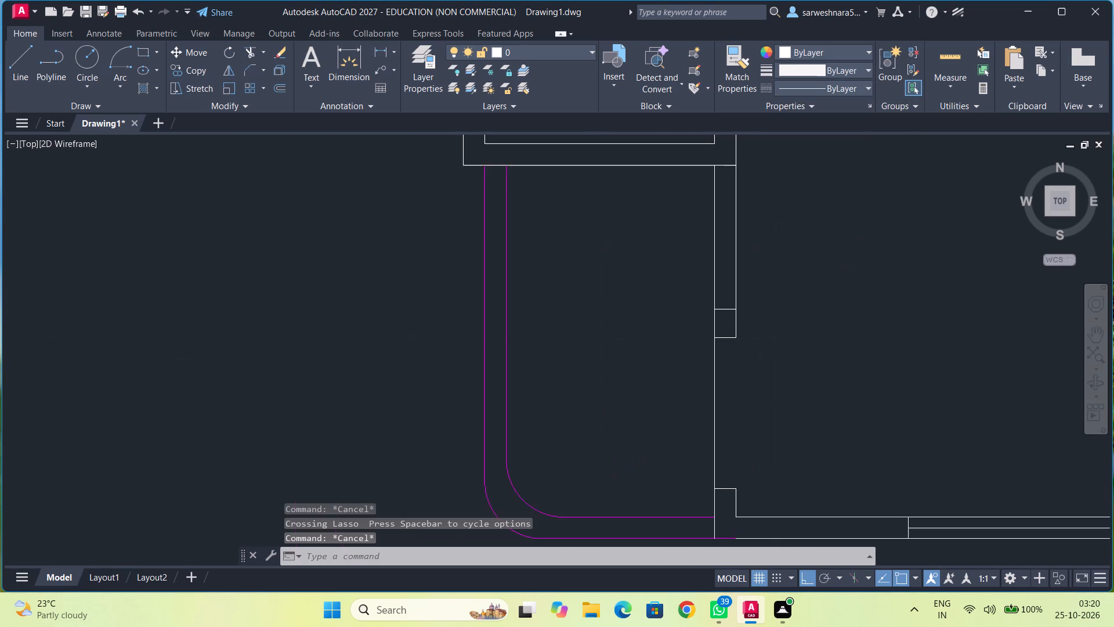
middle_click_drag(801, 395, 775, 224)
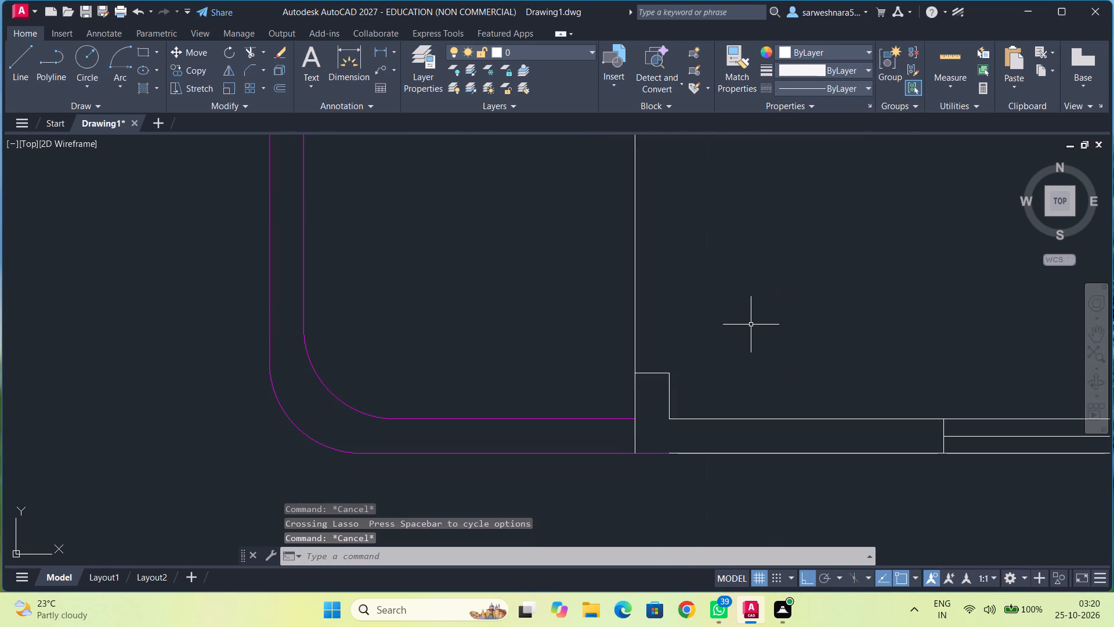
middle_click_drag(751, 324, 758, 283)
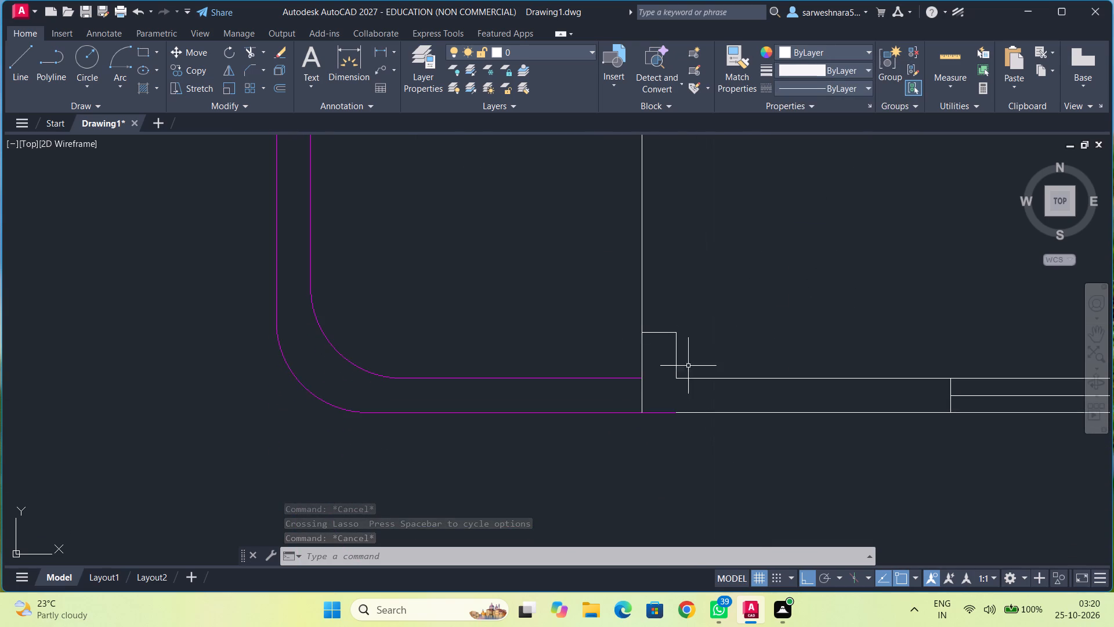
right_click(605, 424)
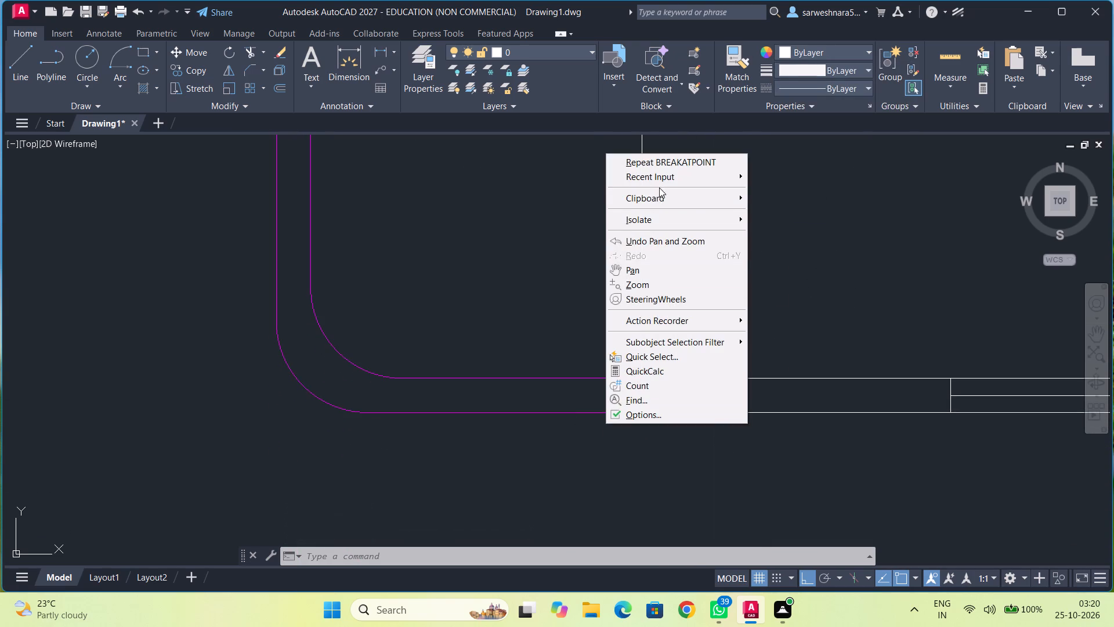
left_click(662, 167)
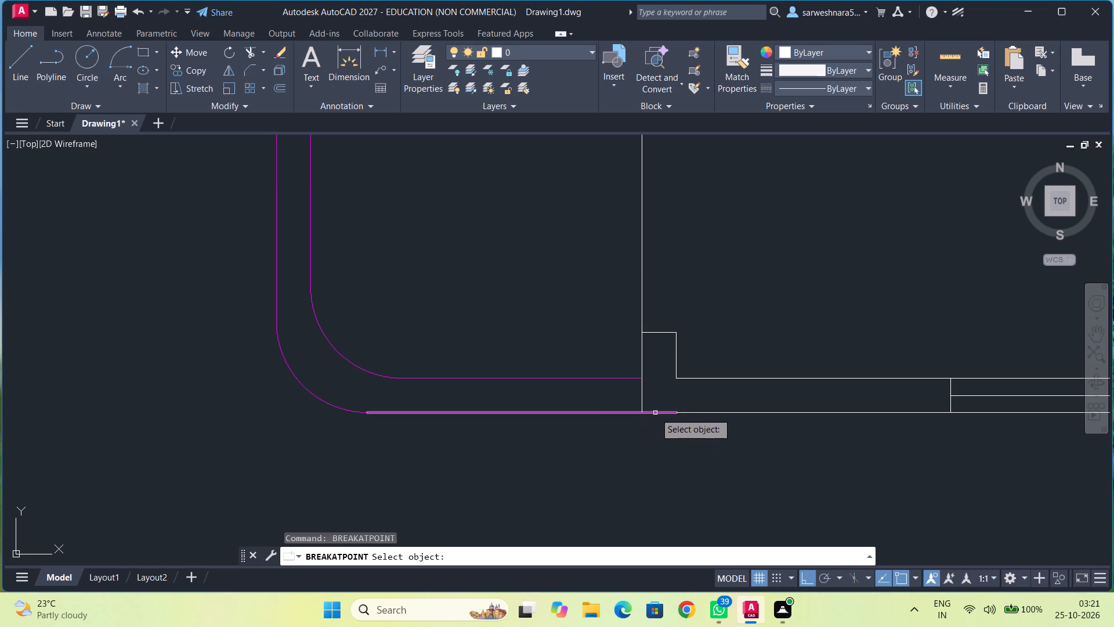
left_click(656, 414)
left_click(644, 414)
left_click(654, 413)
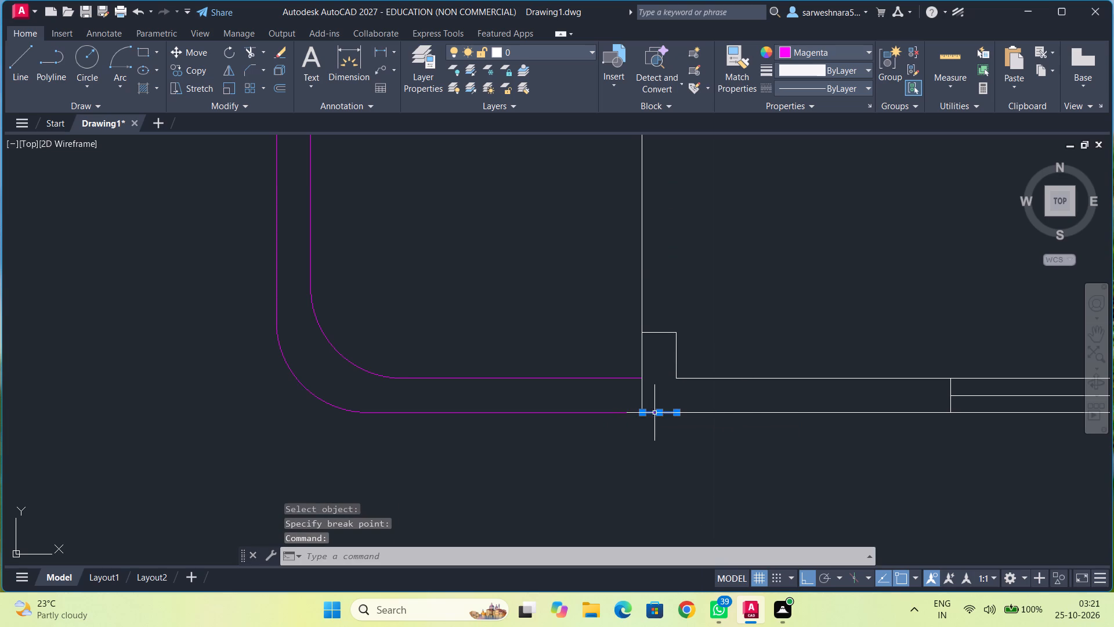
key("Delete")
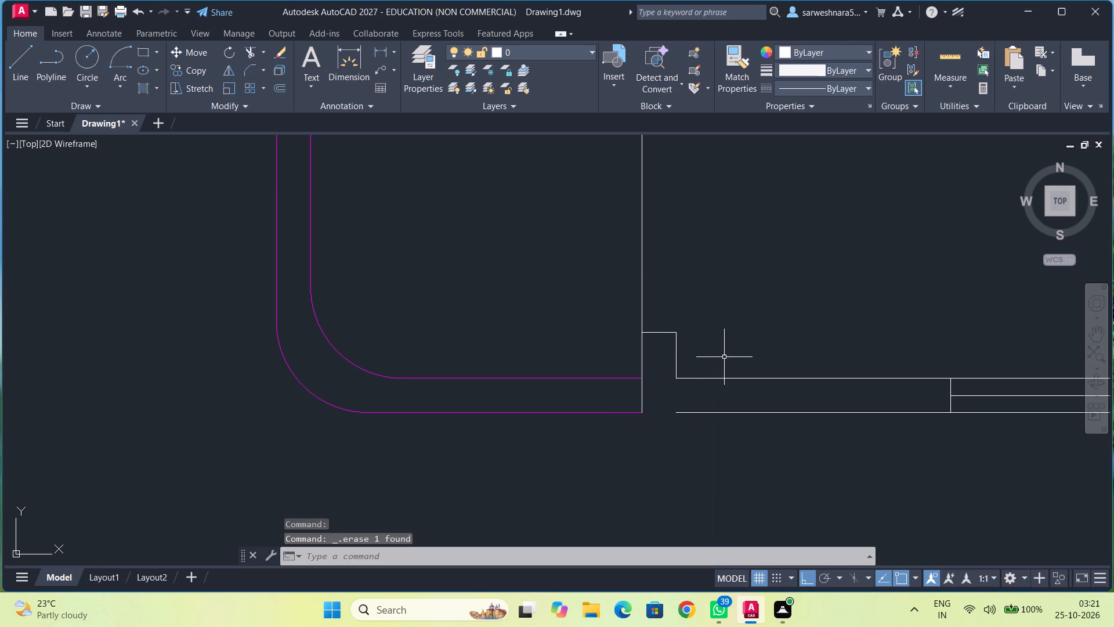
Draw a ByLayer line across the gap beneath the wall, joining the magenta outer line's end to the room's south outline.
left_click(30, 66)
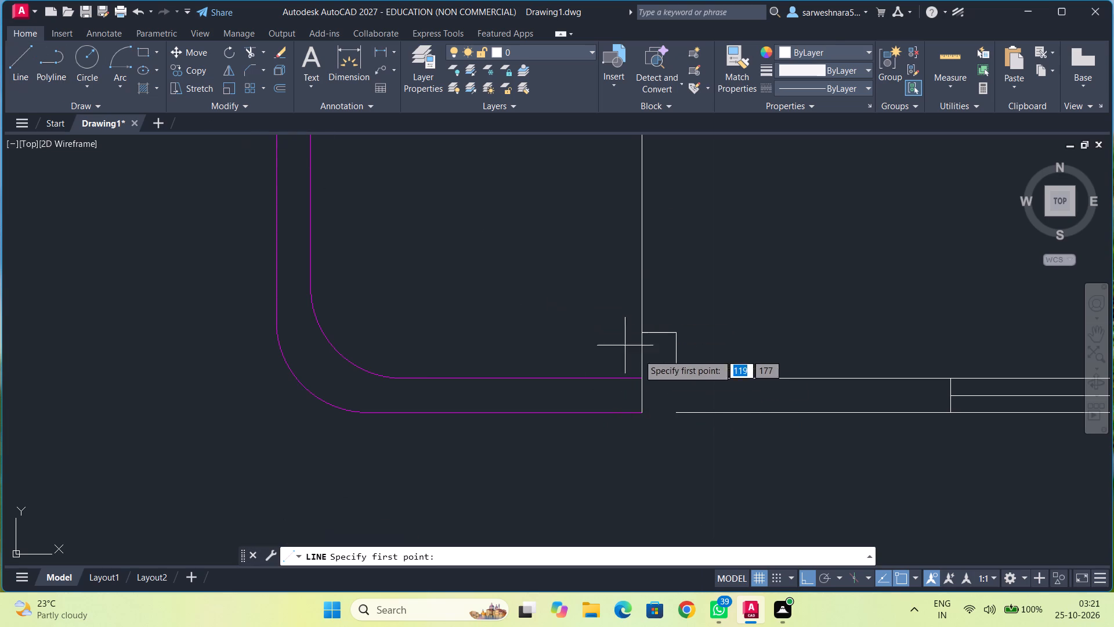
left_click(647, 408)
left_click(676, 410)
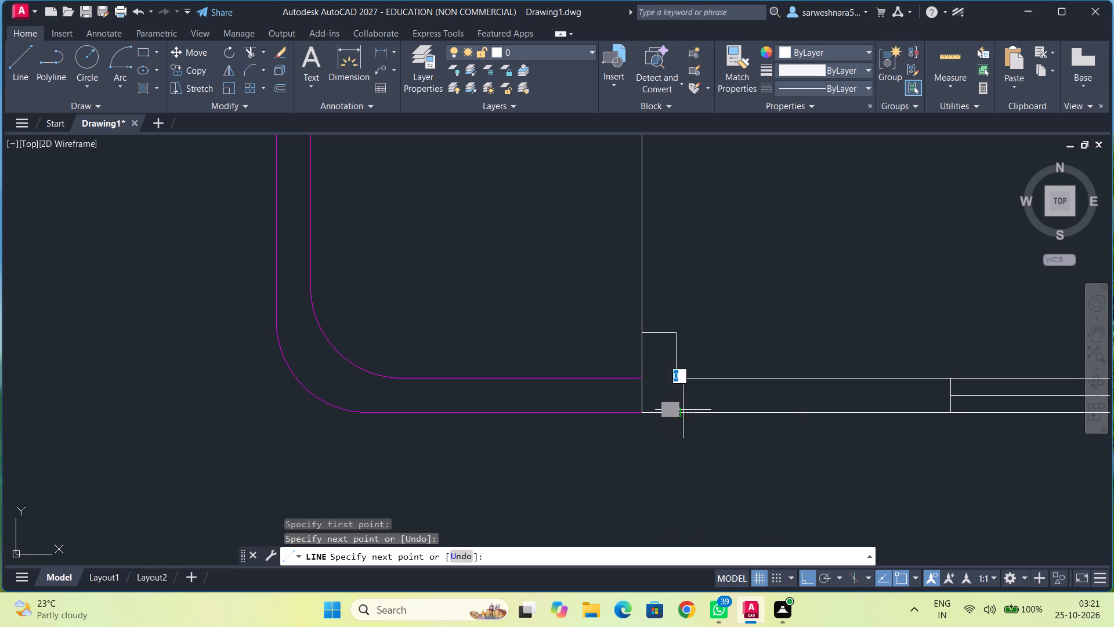
key("Escape")
Break the wall line between the rounded space and the adjoining room at the door opening's north edge.
scroll(753, 298, "down", 1)
middle_click_drag(750, 306, 728, 429)
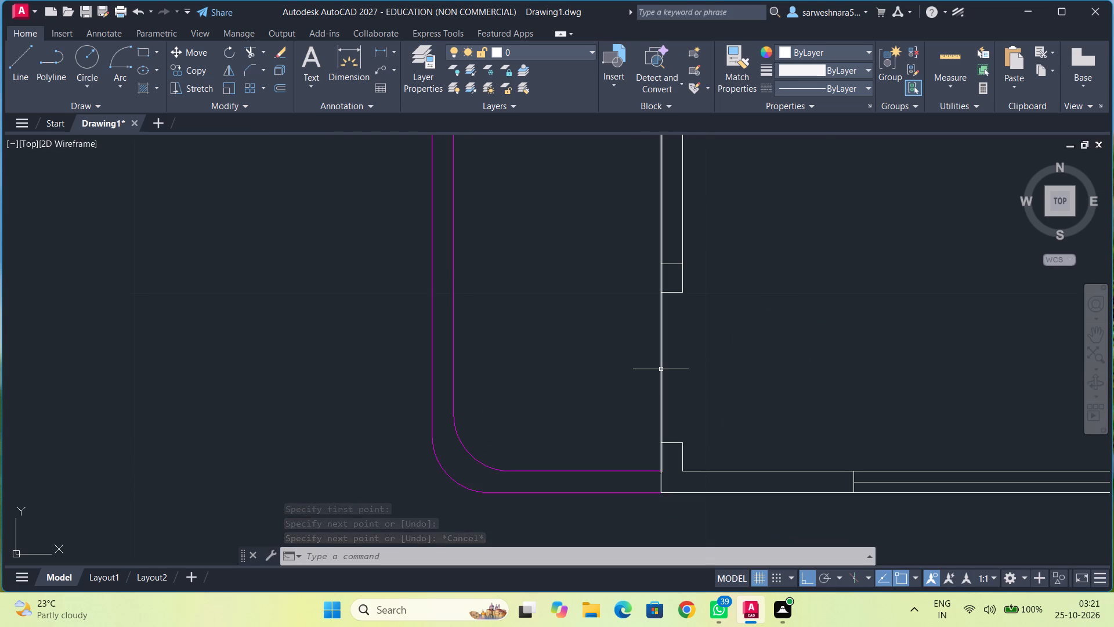
right_click(683, 364)
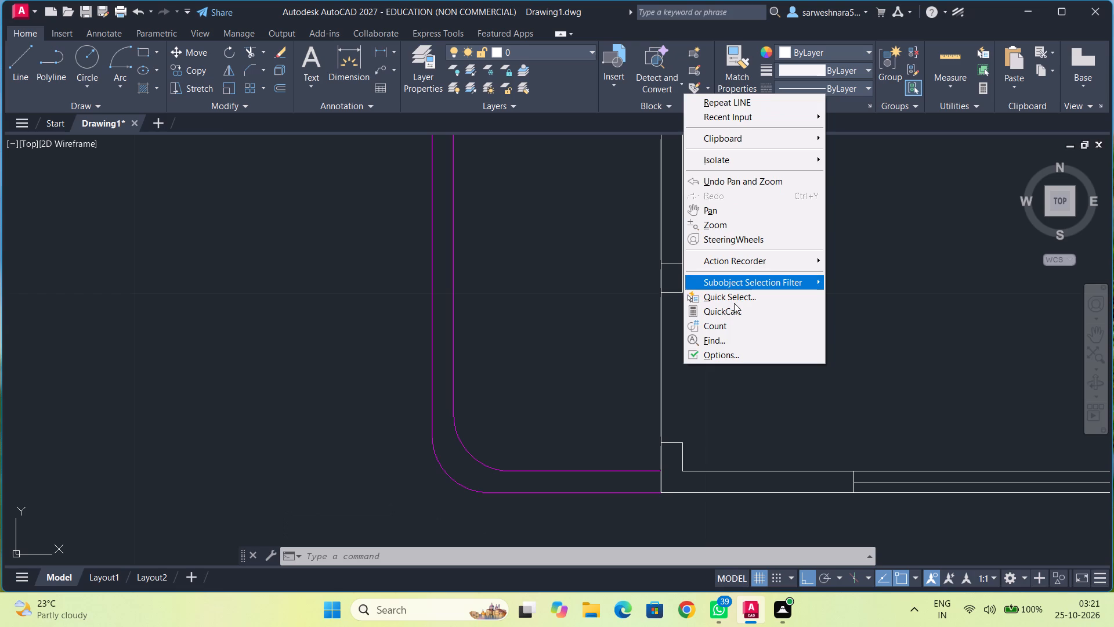
key("Escape")
type("bre")
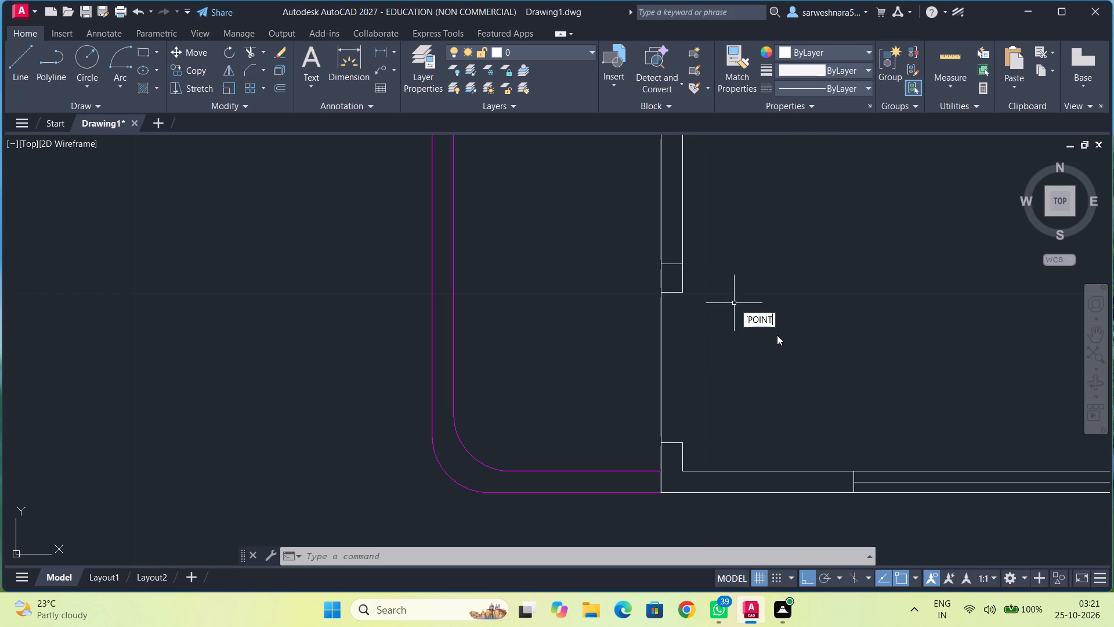
left_click(777, 335)
left_click(663, 333)
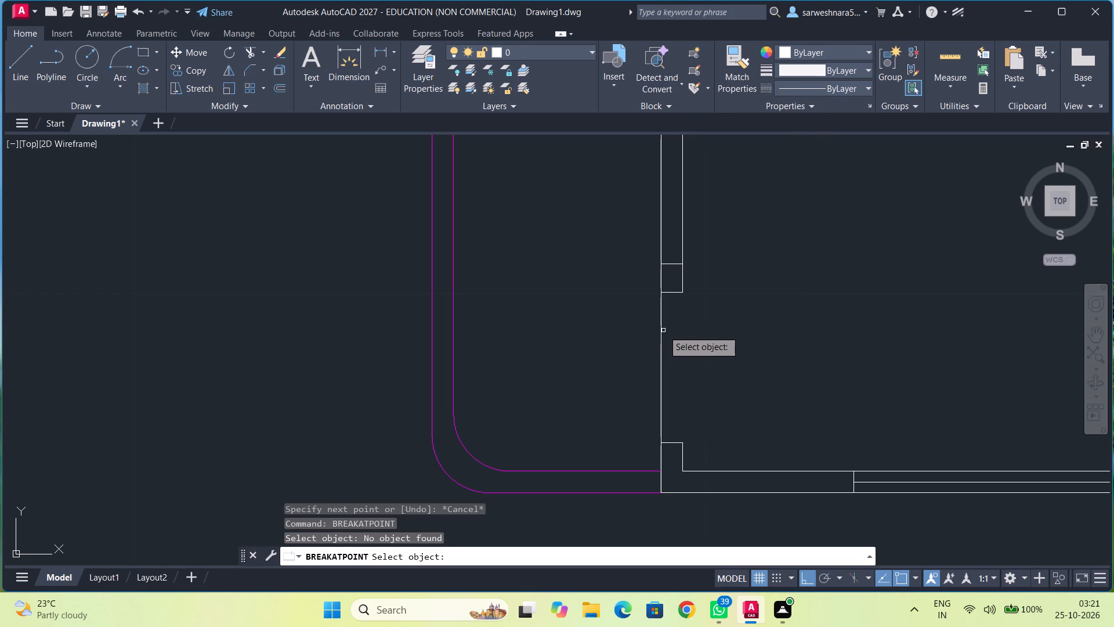
left_click(662, 329)
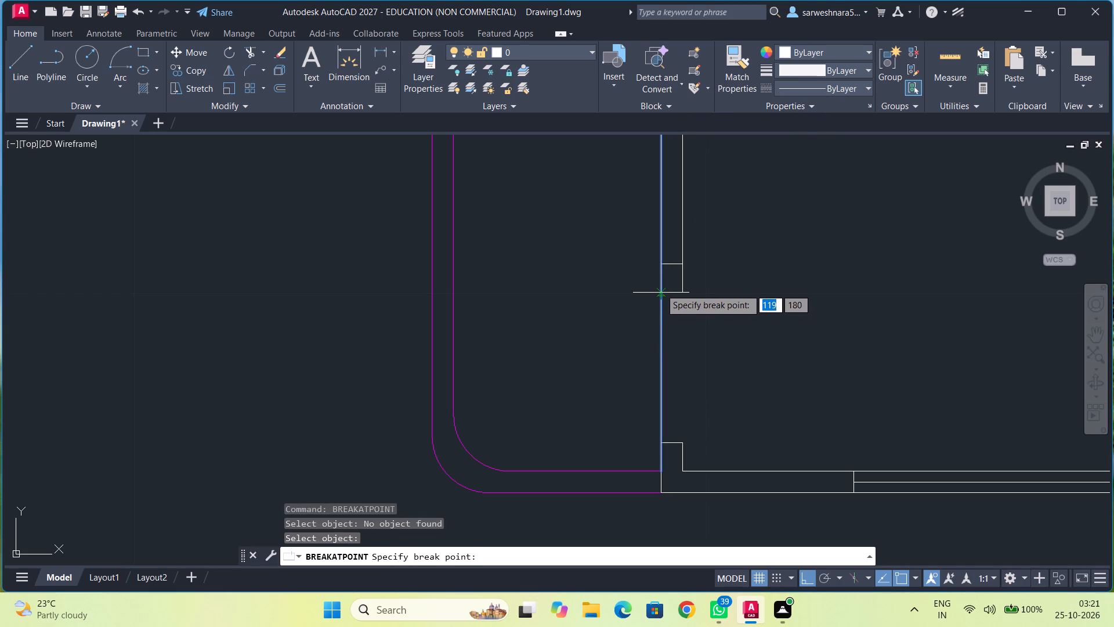
scroll(660, 289, "up", 2)
left_click(659, 298)
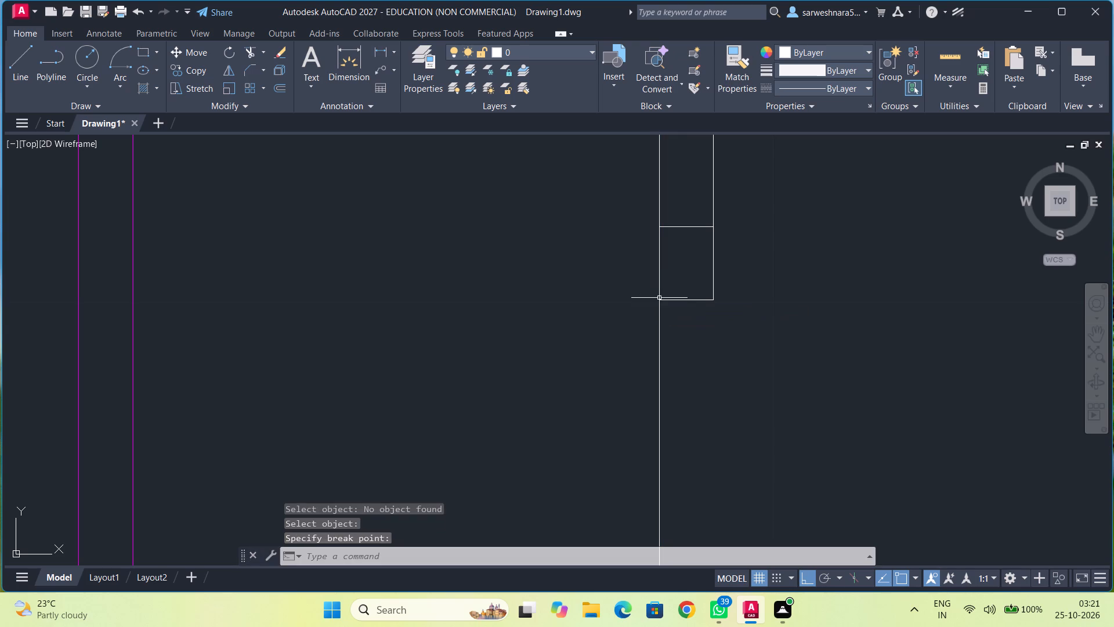
Break the same wall line at the door opening's south edge.
right_click(696, 337)
left_click(746, 81)
scroll(717, 345, "down", 1)
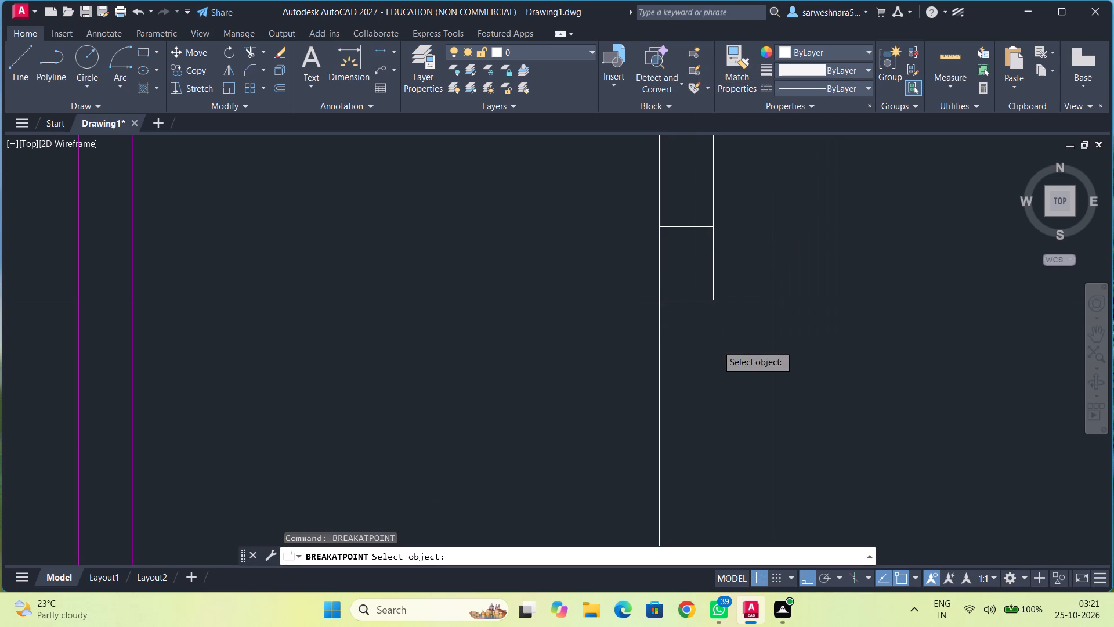
scroll(717, 345, "down", 1)
middle_click_drag(715, 336, 714, 307)
left_click(694, 367)
middle_click_drag(725, 428, 725, 395)
left_click(695, 417)
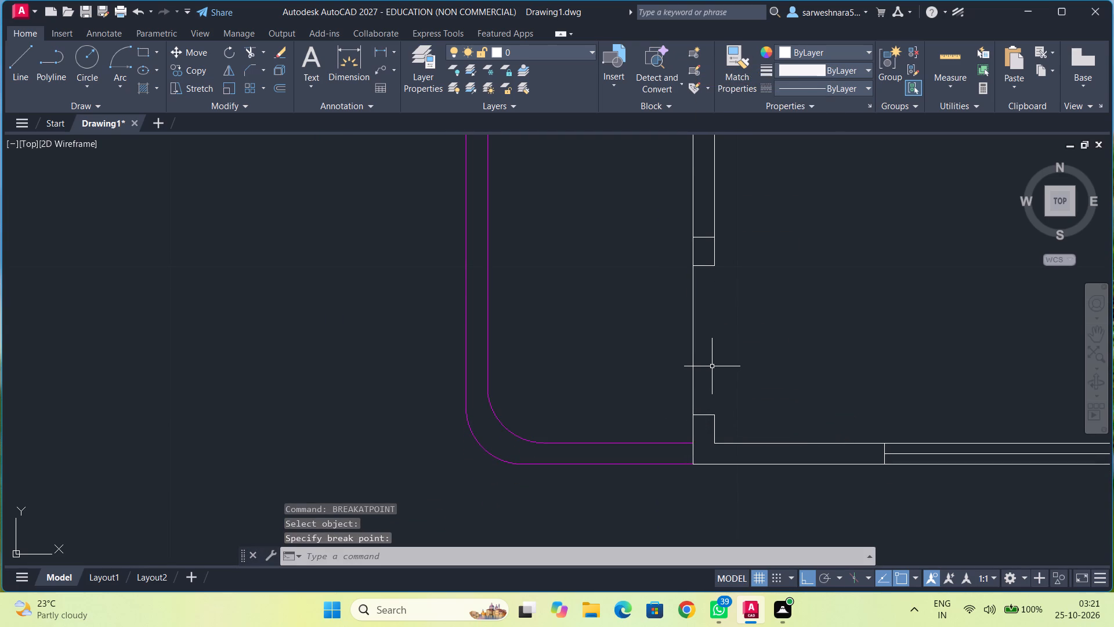
Colour the segment across the door opening between the rounded space and the adjoining room magenta.
left_click(692, 340)
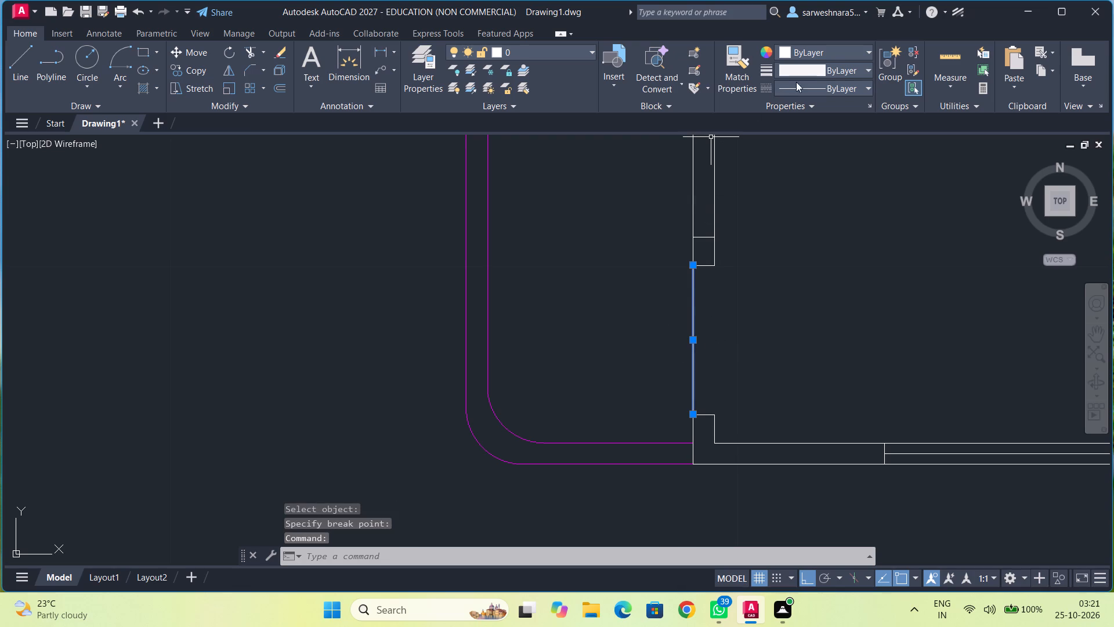
left_click(831, 54)
left_click(855, 192)
key("Escape")
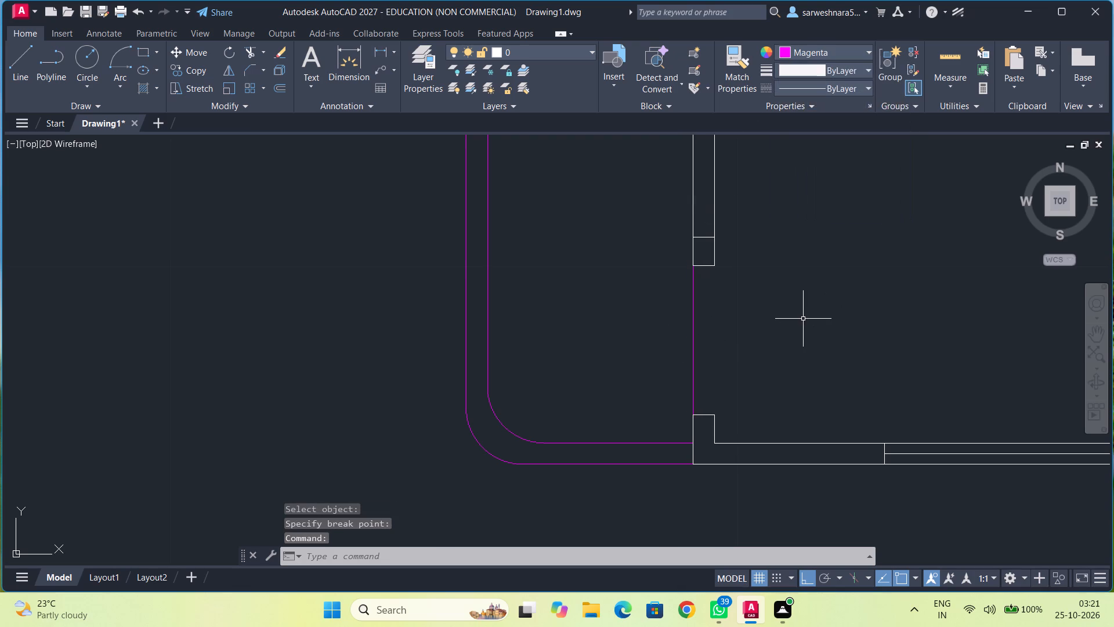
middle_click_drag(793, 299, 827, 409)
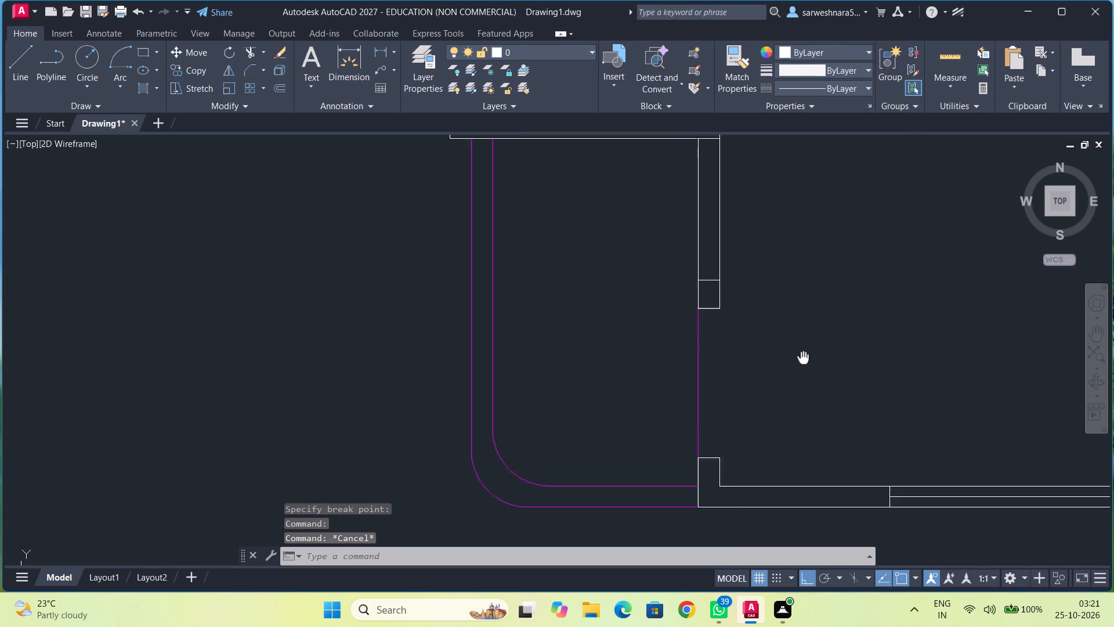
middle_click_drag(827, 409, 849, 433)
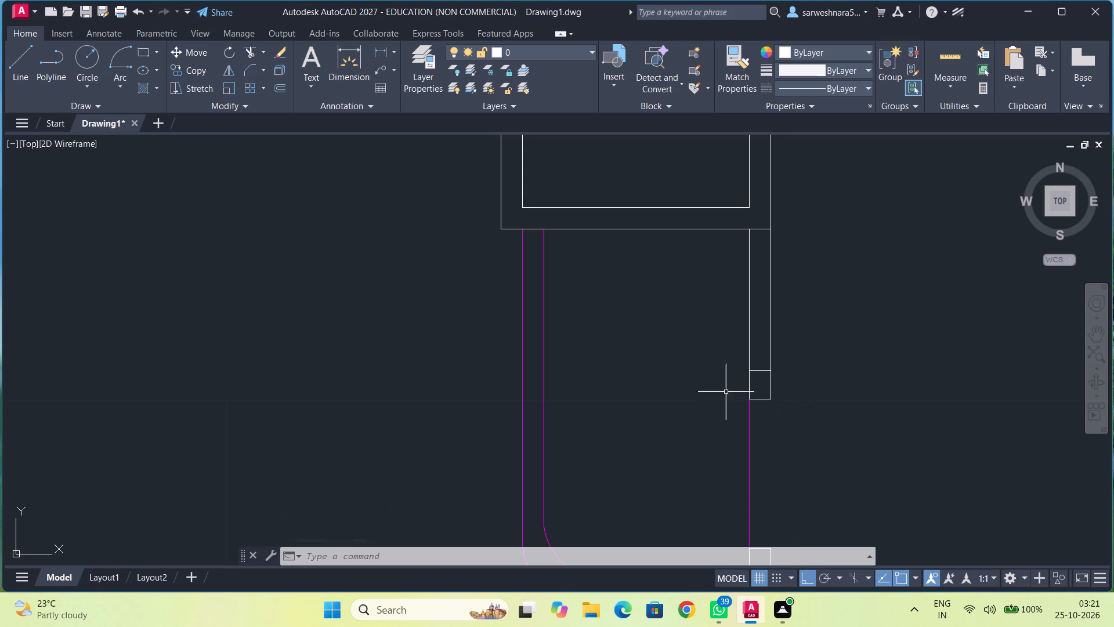
Break the north line of the small west room at the door opening's west edge, where the short wall stub ends.
scroll(667, 344, "down", 2)
middle_click_drag(667, 344, 652, 481)
middle_click_drag(650, 332, 630, 416)
scroll(632, 414, "up", 2)
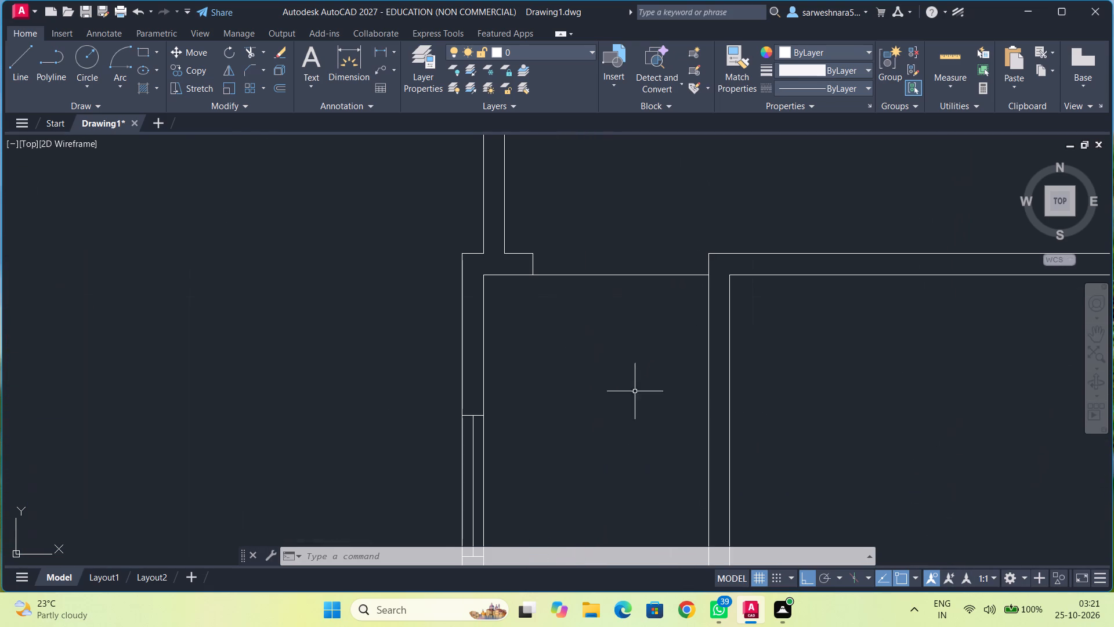
right_click(602, 298)
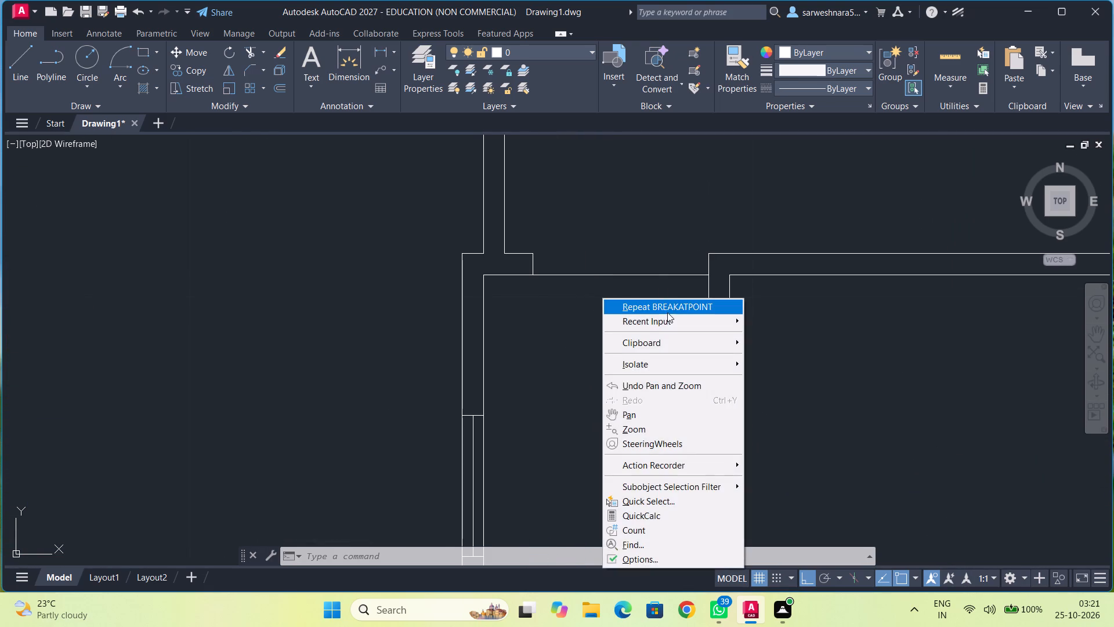
left_click(667, 313)
left_click(584, 276)
left_click(529, 275)
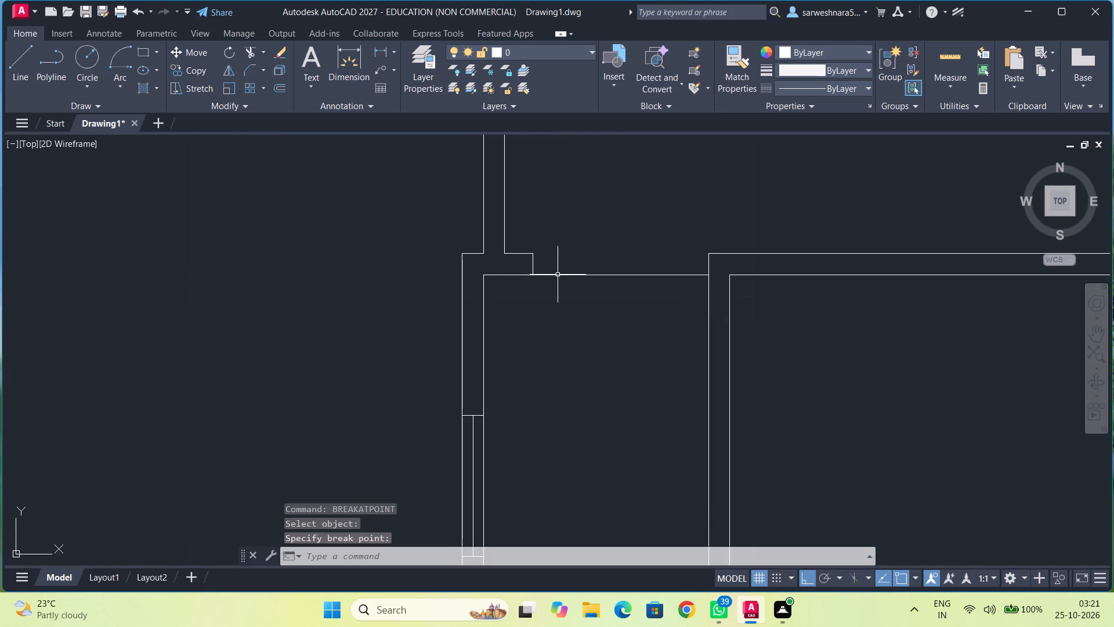
Colour the segment across the small west room's north door opening magenta.
left_click(558, 275)
left_click(844, 53)
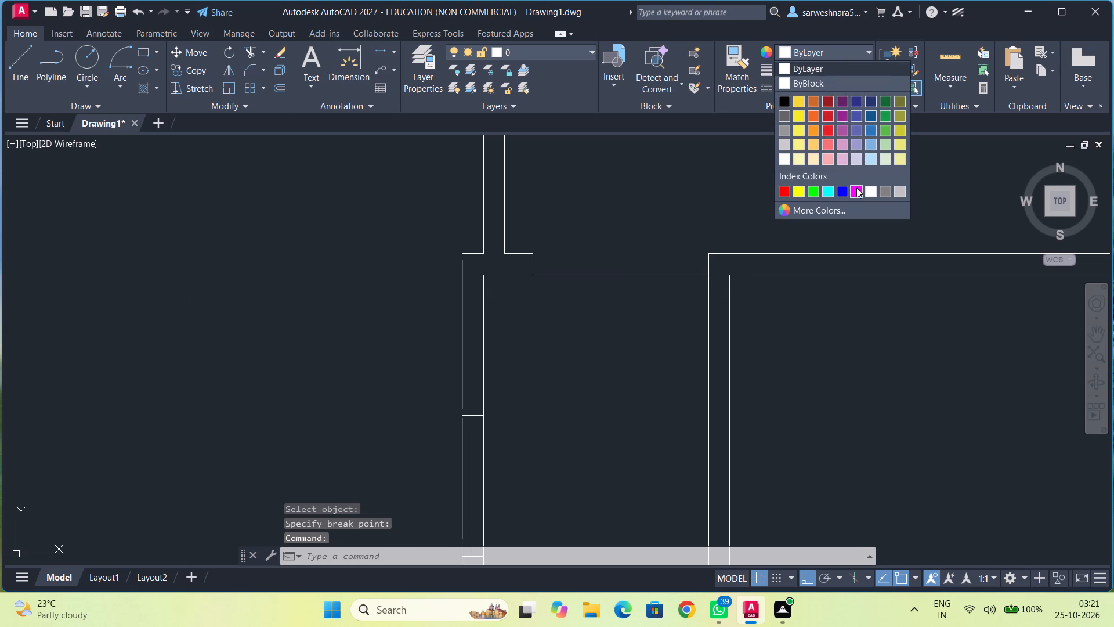
left_click(856, 188)
key("Escape")
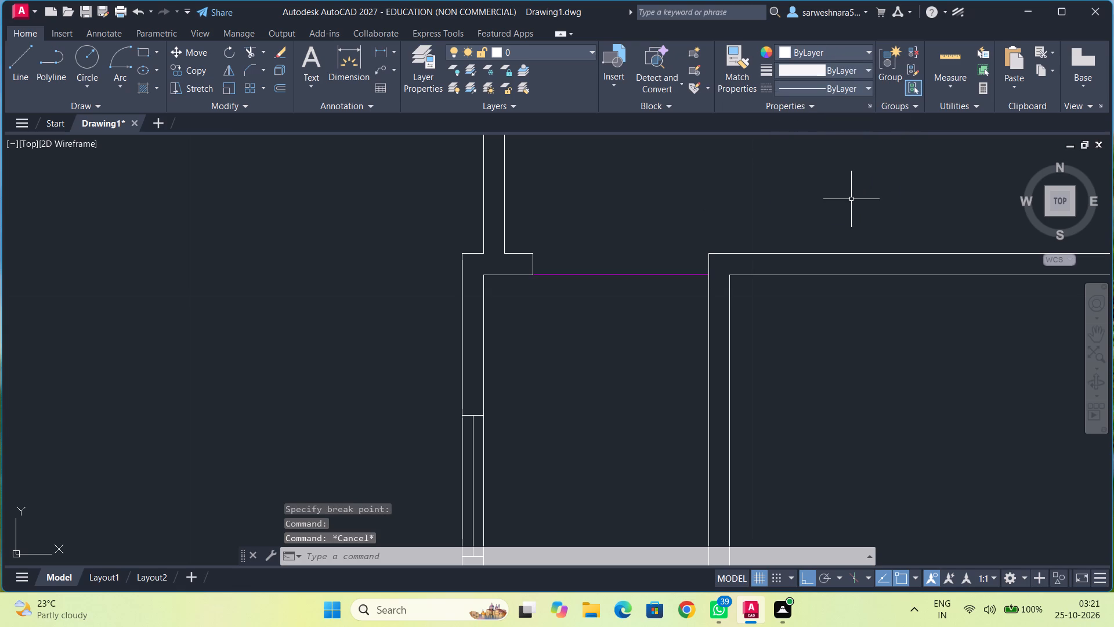
Break the large south room's east wall line at the north and south edges of the door opening into the narrow room.
scroll(848, 303, "down", 2)
middle_click_drag(855, 327, 765, 301)
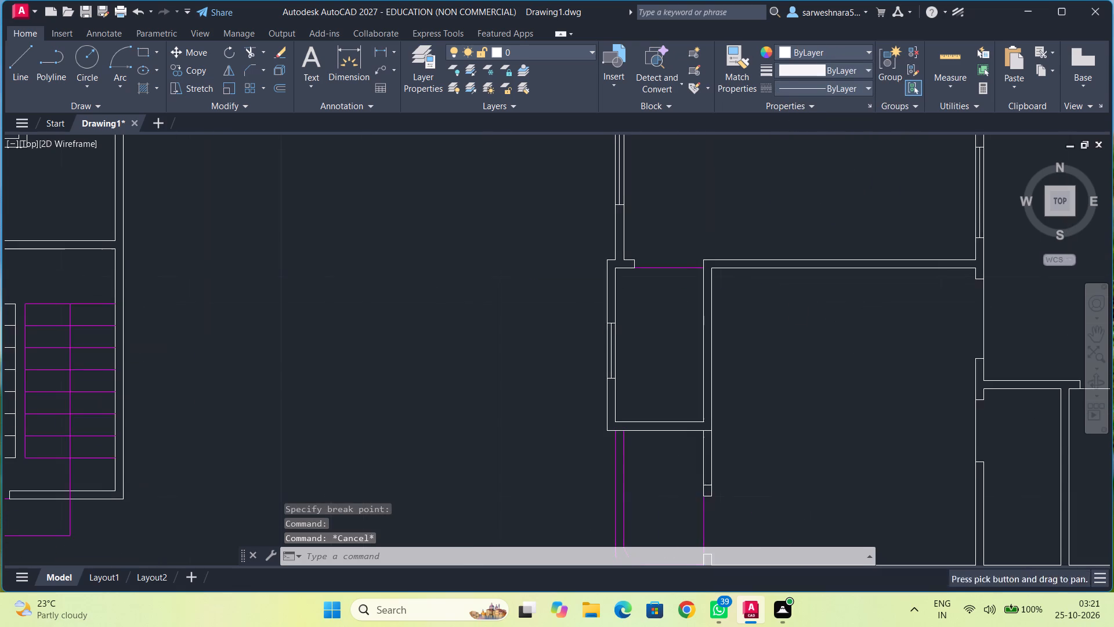
middle_click_drag(818, 354, 769, 329)
middle_click_drag(835, 359, 747, 315)
middle_click_drag(830, 362, 814, 354)
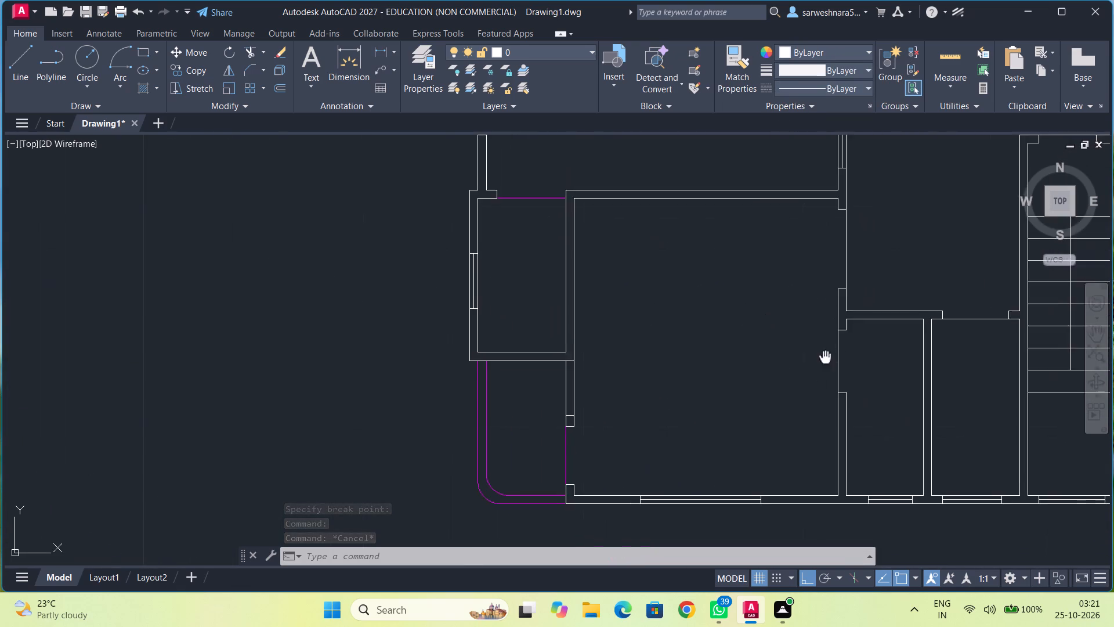
middle_click_drag(814, 354, 744, 341)
scroll(795, 350, "up", 2)
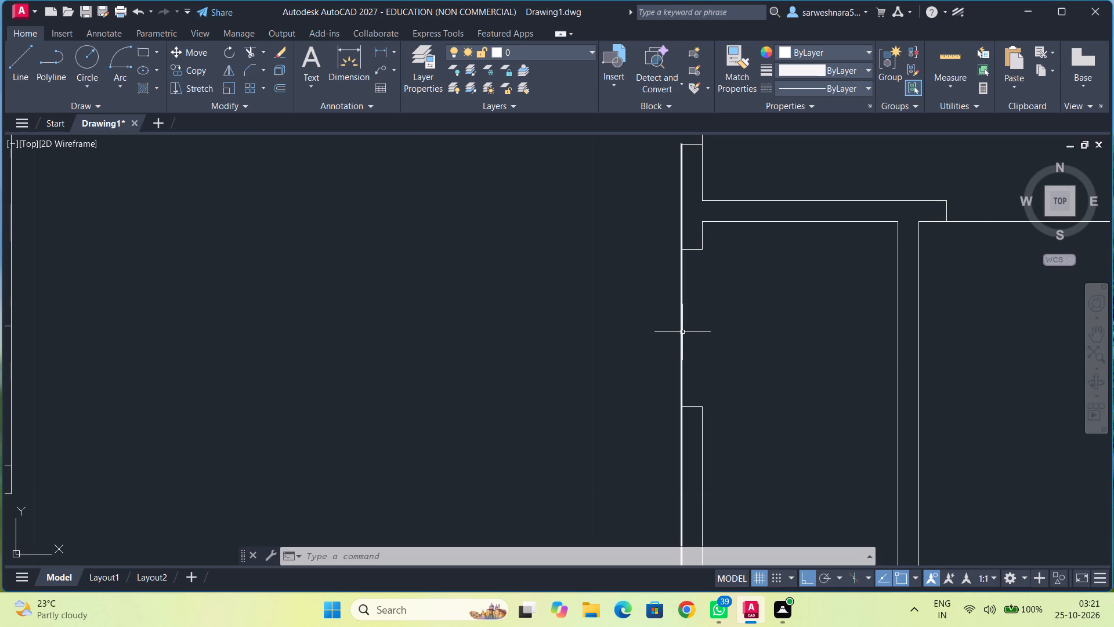
right_click(714, 340)
left_click(774, 80)
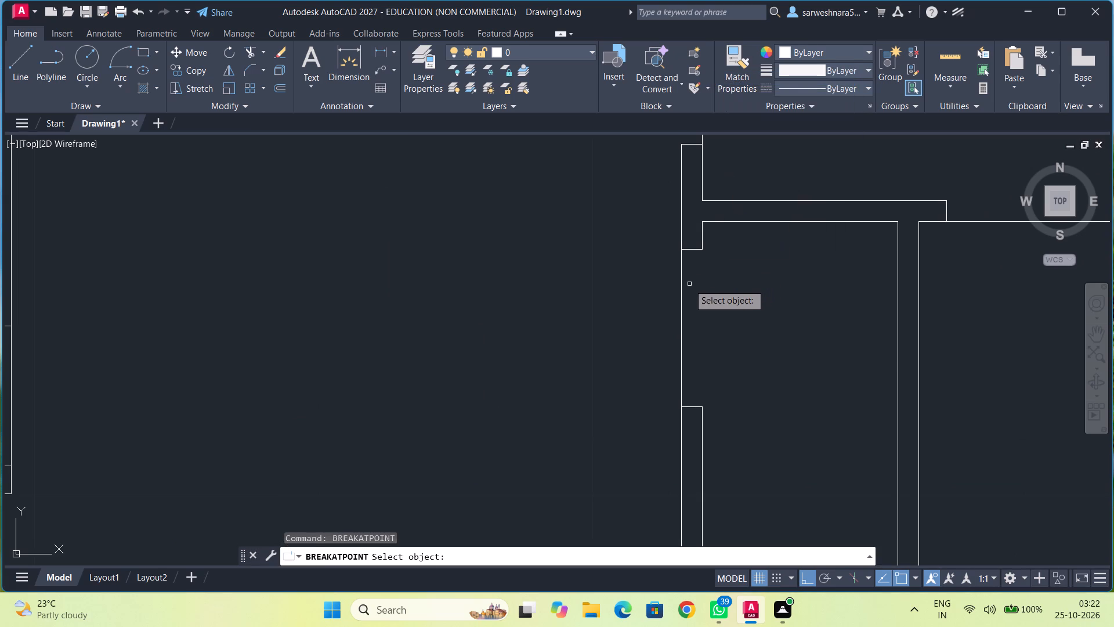
left_click(681, 284)
left_click(681, 251)
right_click(701, 293)
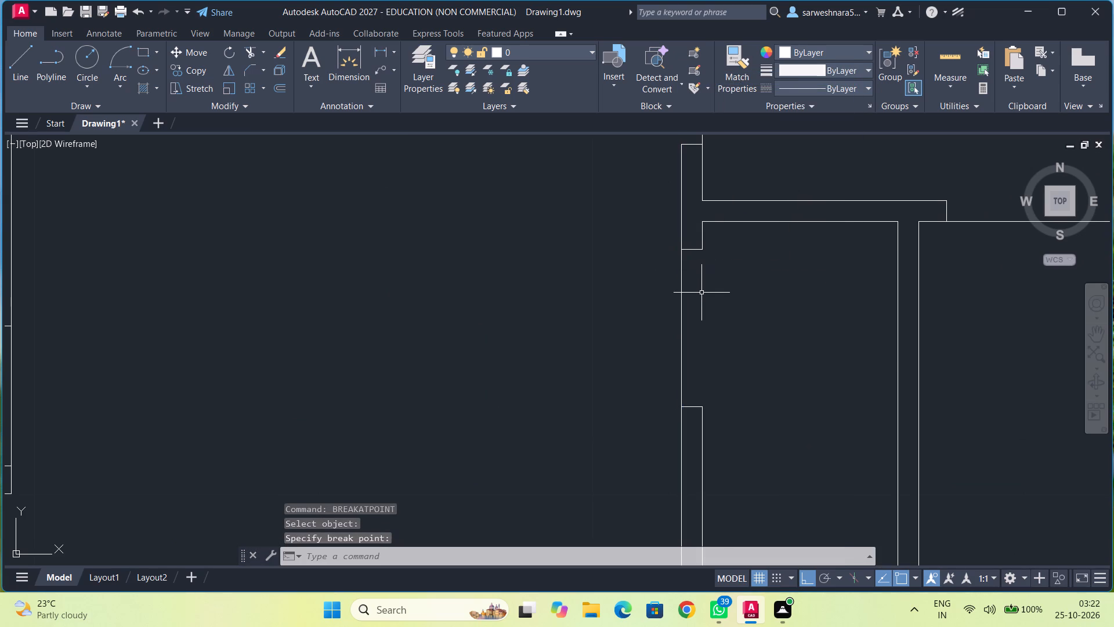
left_click(740, 297)
left_click(681, 326)
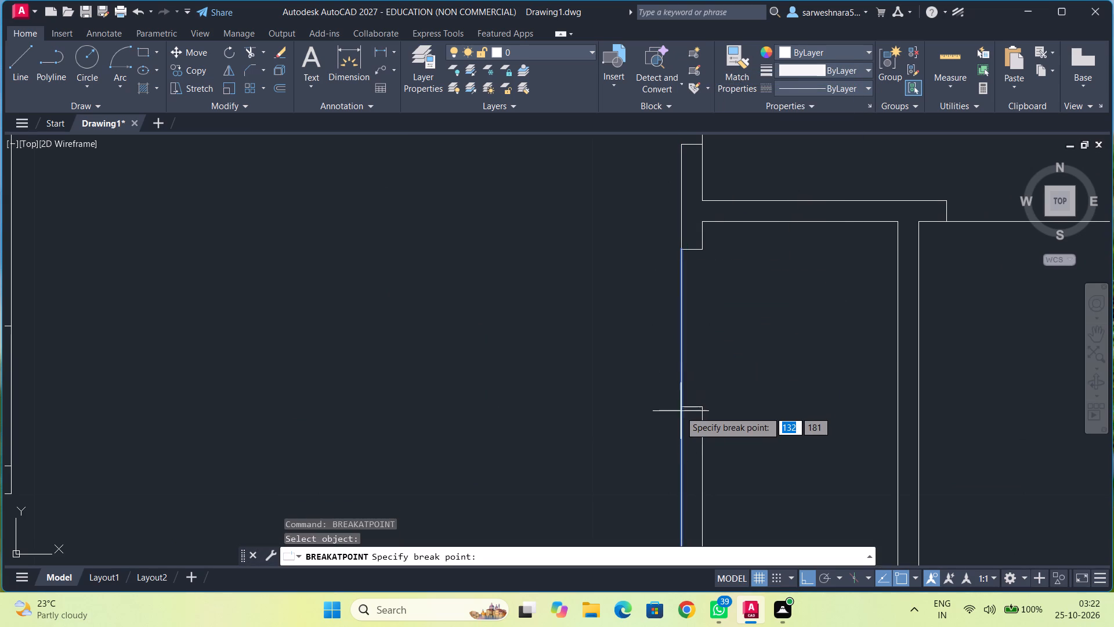
left_click(682, 408)
Colour the segment across the door opening between the large south room and the narrow room magenta.
left_click(681, 386)
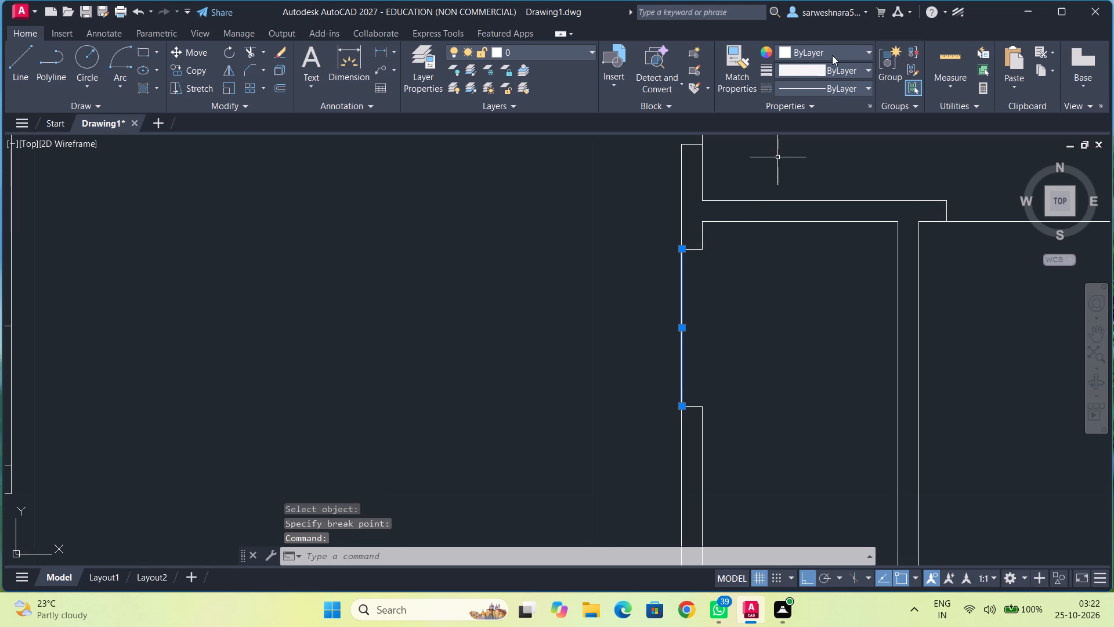
left_click(835, 52)
left_click(857, 190)
key("Escape")
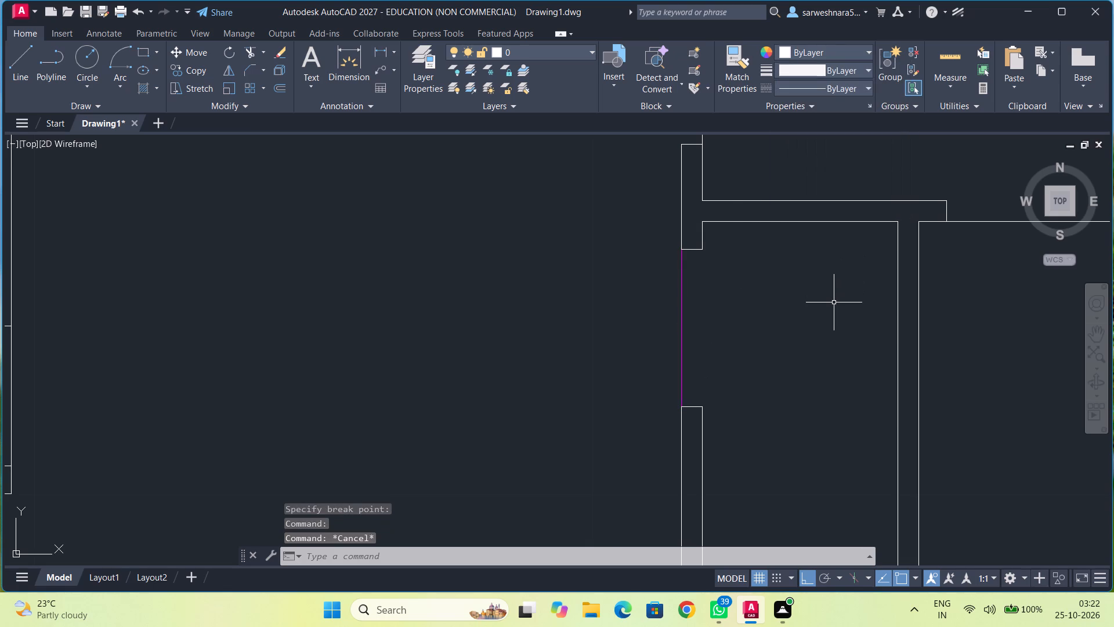
Break the large south room's east wall line at both edges of its northern door opening, towards the central hall.
scroll(826, 297, "down", 1)
middle_click_drag(823, 294, 765, 416)
middle_click_drag(739, 289, 734, 323)
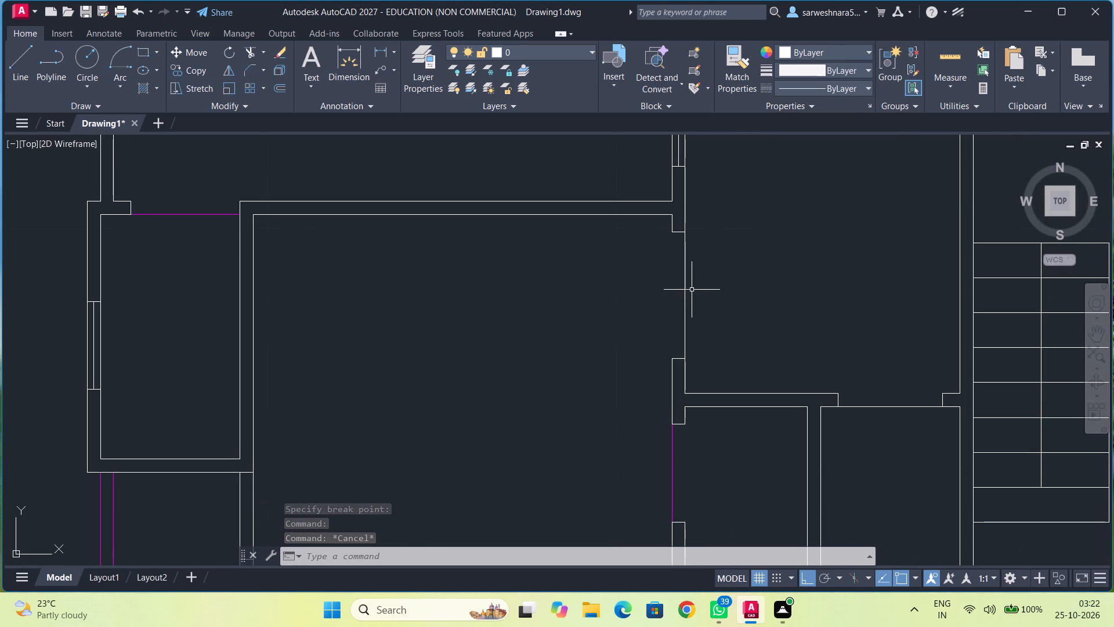
right_click(693, 287)
left_click(736, 291)
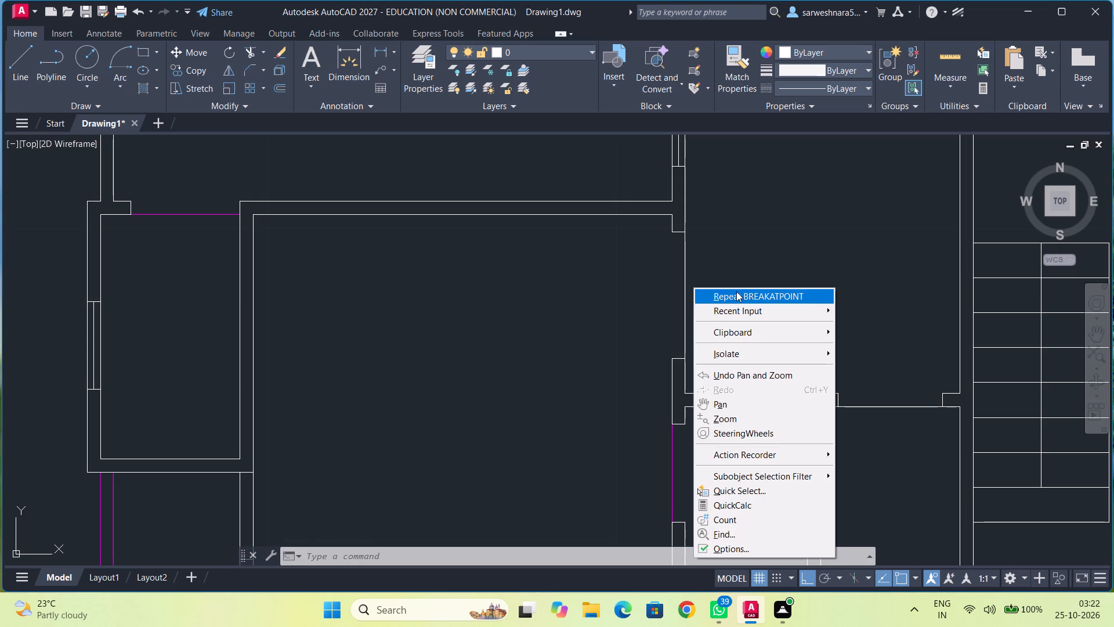
left_click(685, 272)
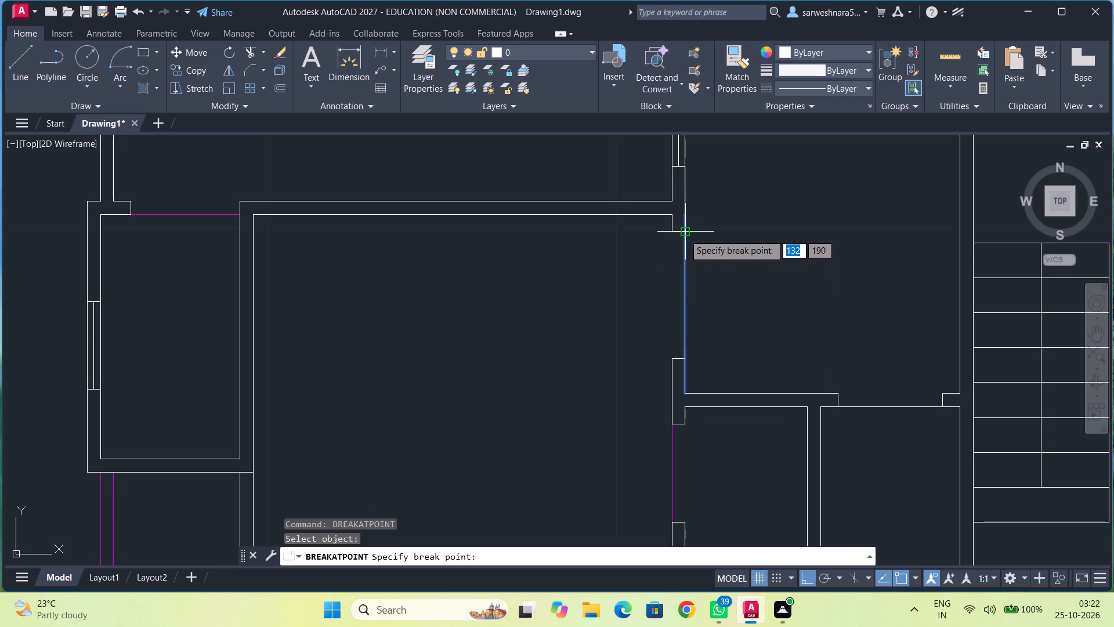
left_click(684, 233)
right_click(690, 291)
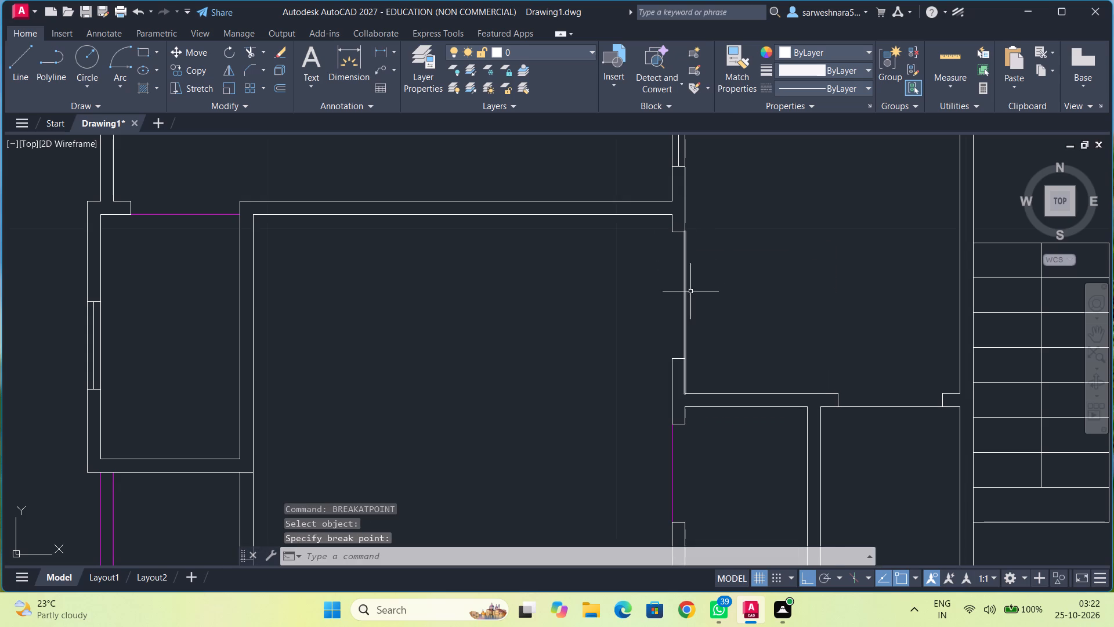
left_click(717, 293)
left_click(687, 295)
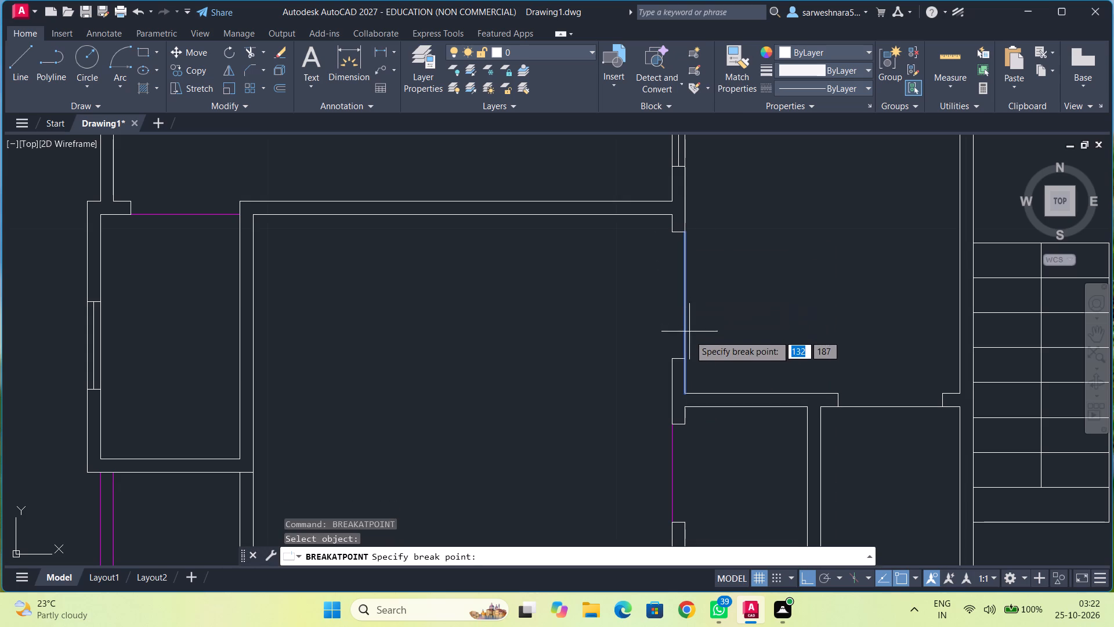
left_click(686, 359)
Colour the segment across the large south room's northern door opening magenta.
left_click(685, 318)
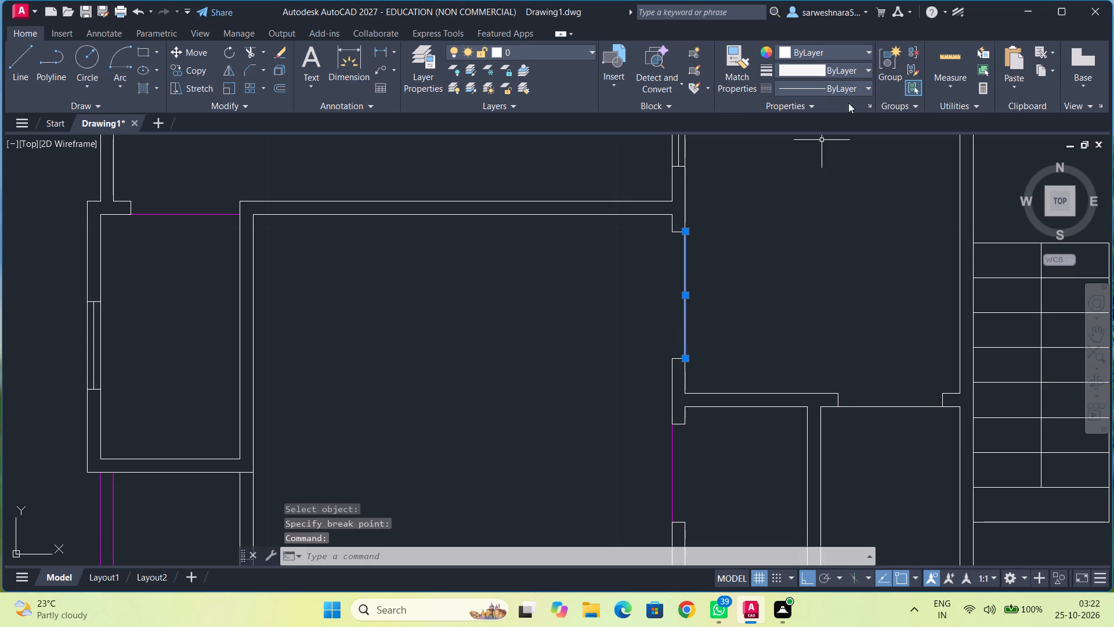
left_click(856, 51)
left_click(857, 193)
key("Escape")
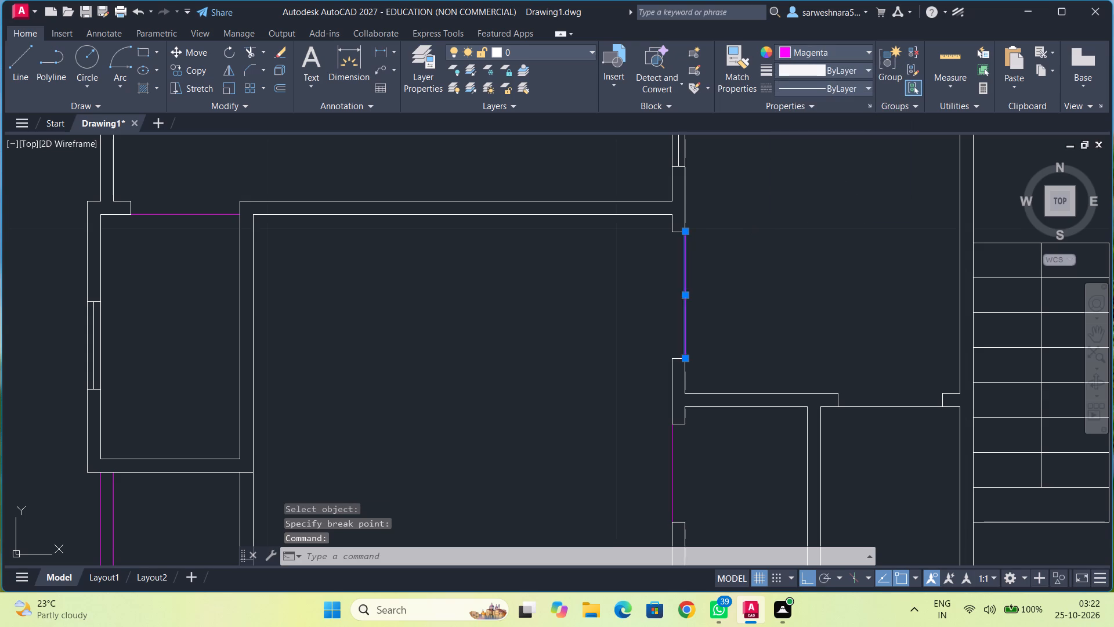
Break the east wall line of the room to the north where the windowed wall begins, at the door opening's south edge.
scroll(818, 221, "down", 1)
middle_click_drag(815, 226, 796, 343)
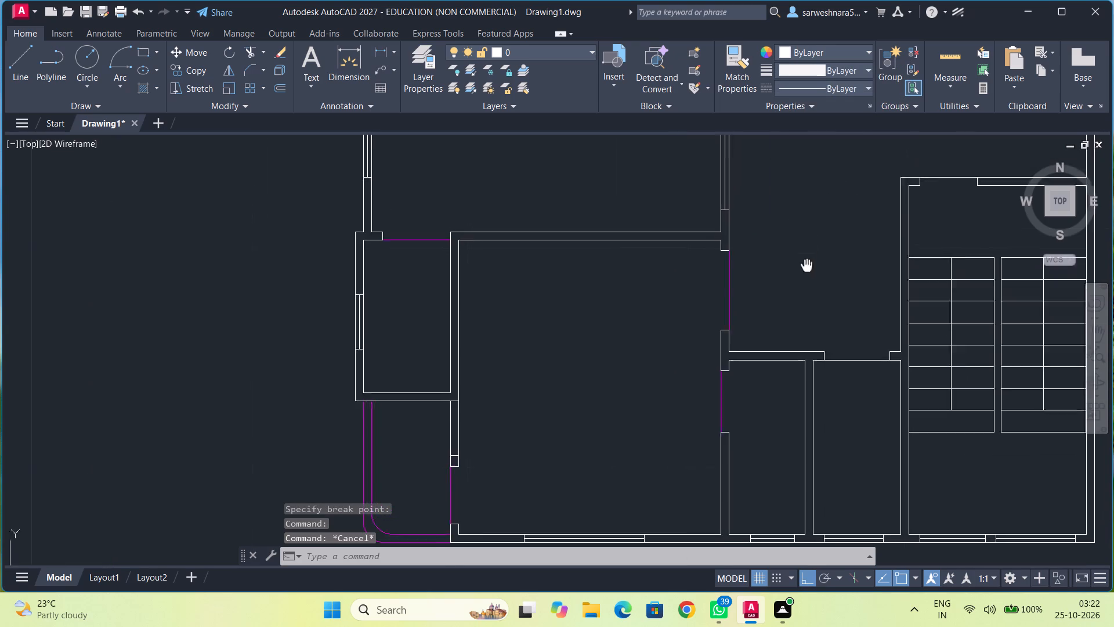
middle_click_drag(796, 343, 795, 352)
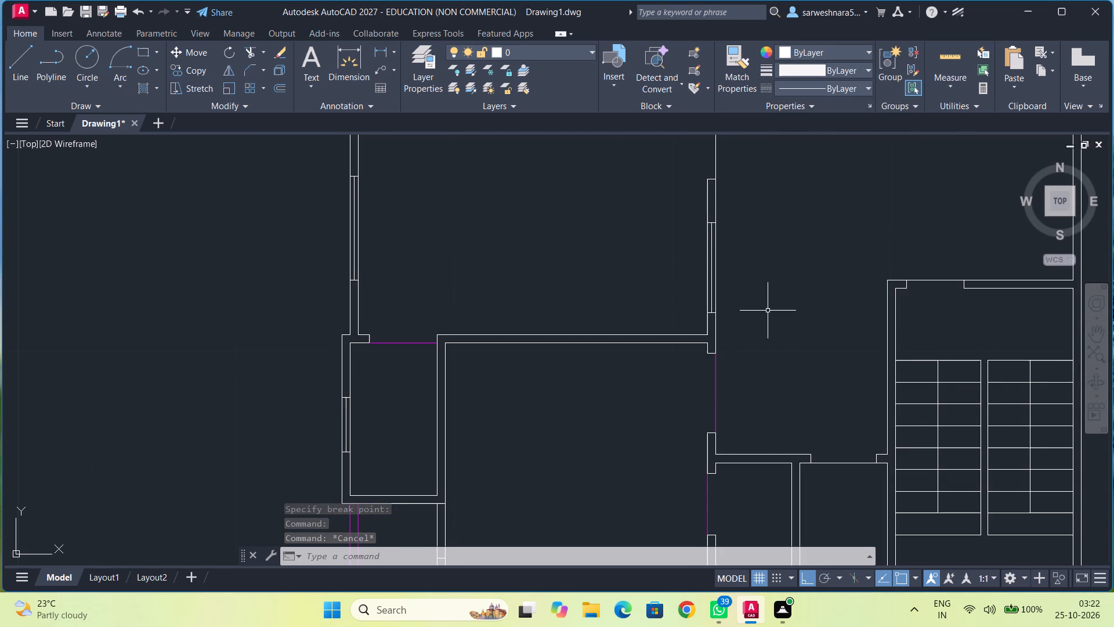
middle_click_drag(762, 322, 745, 361)
middle_click_drag(747, 241, 740, 294)
scroll(725, 261, "up", 1)
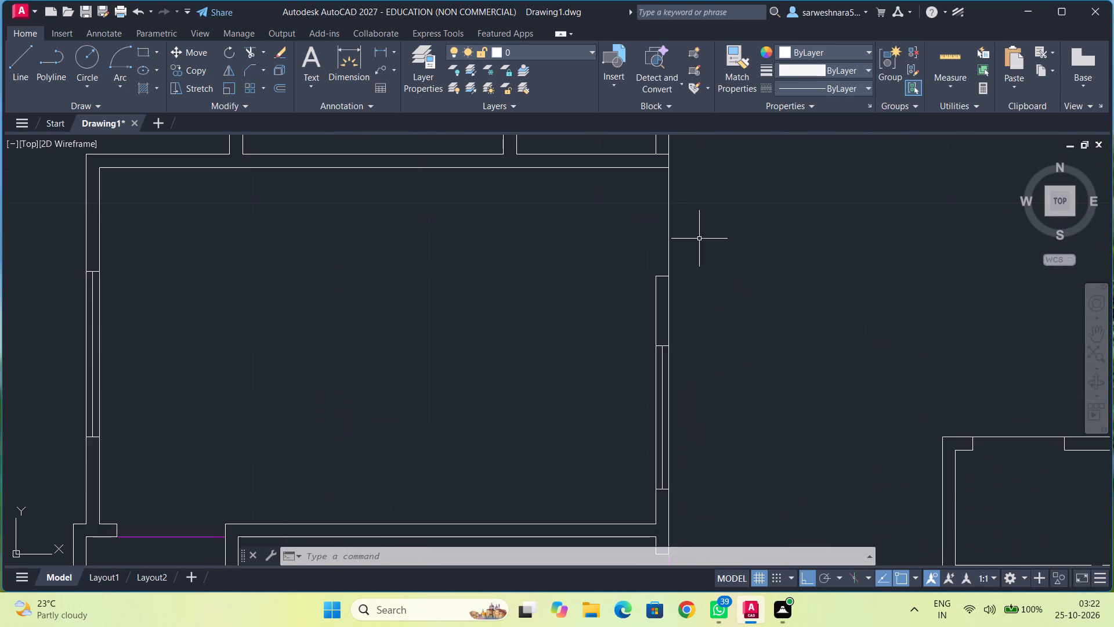
scroll(695, 233, "up", 1)
scroll(669, 221, "down", 1)
middle_click_drag(675, 244, 675, 269)
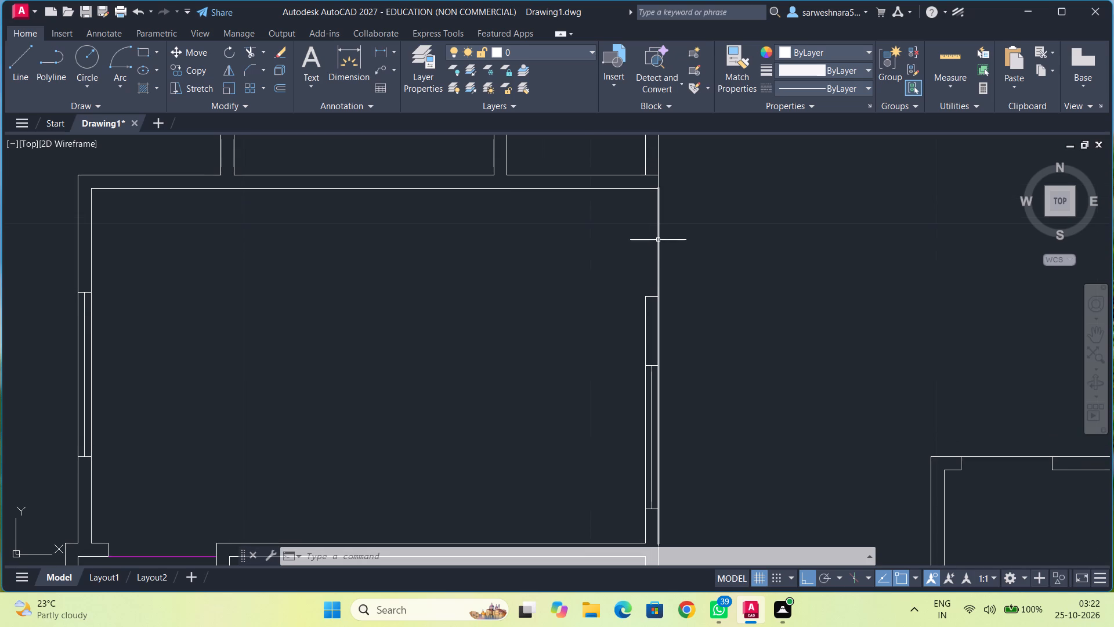
right_click(671, 251)
left_click(707, 260)
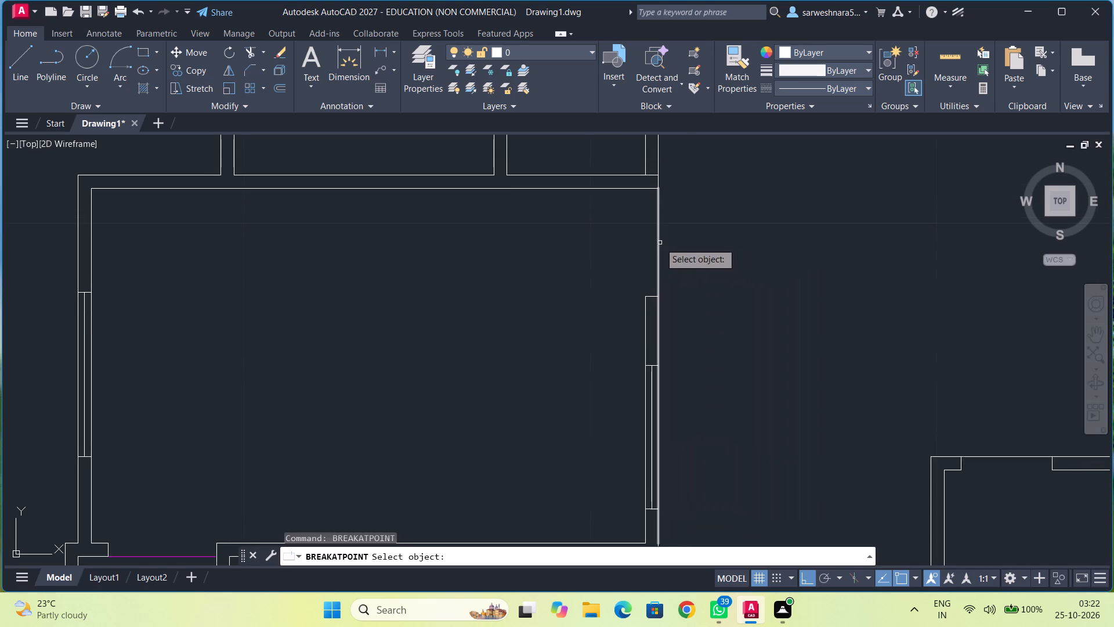
left_click(659, 243)
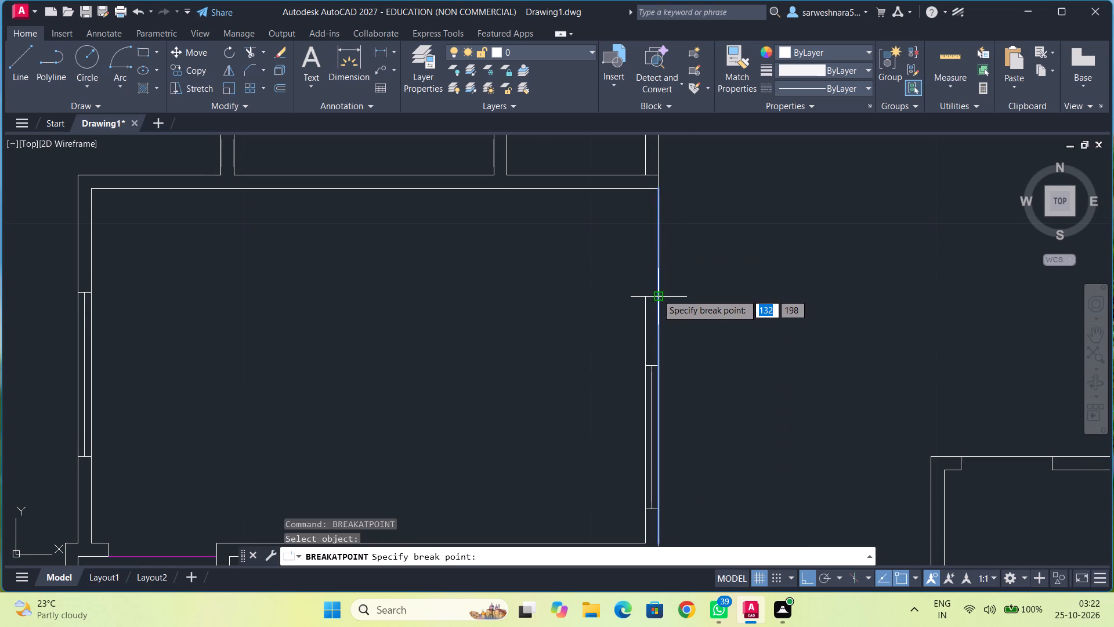
left_click(657, 294)
Colour the segment across the door opening at the north end of that room's east wall magenta.
left_click(657, 265)
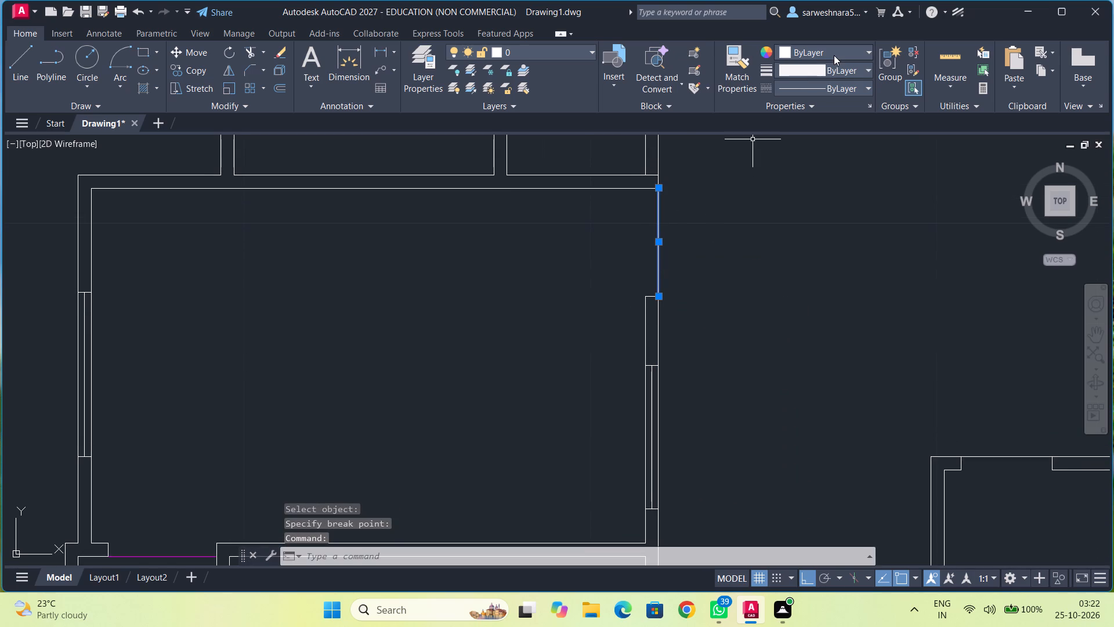
left_click(834, 55)
left_click(855, 190)
key("Escape")
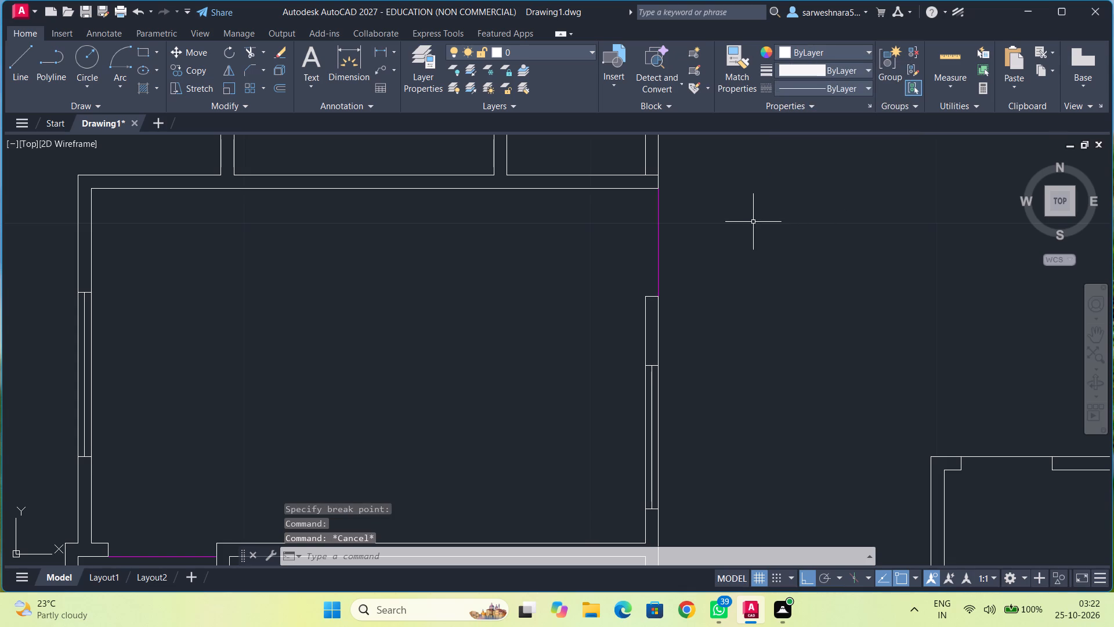
Break the hall's north wall line at the west end of the windowed wall, at the opening's east edge.
scroll(753, 222, "down", 1)
middle_click_drag(753, 222, 769, 365)
middle_click_drag(752, 319, 764, 334)
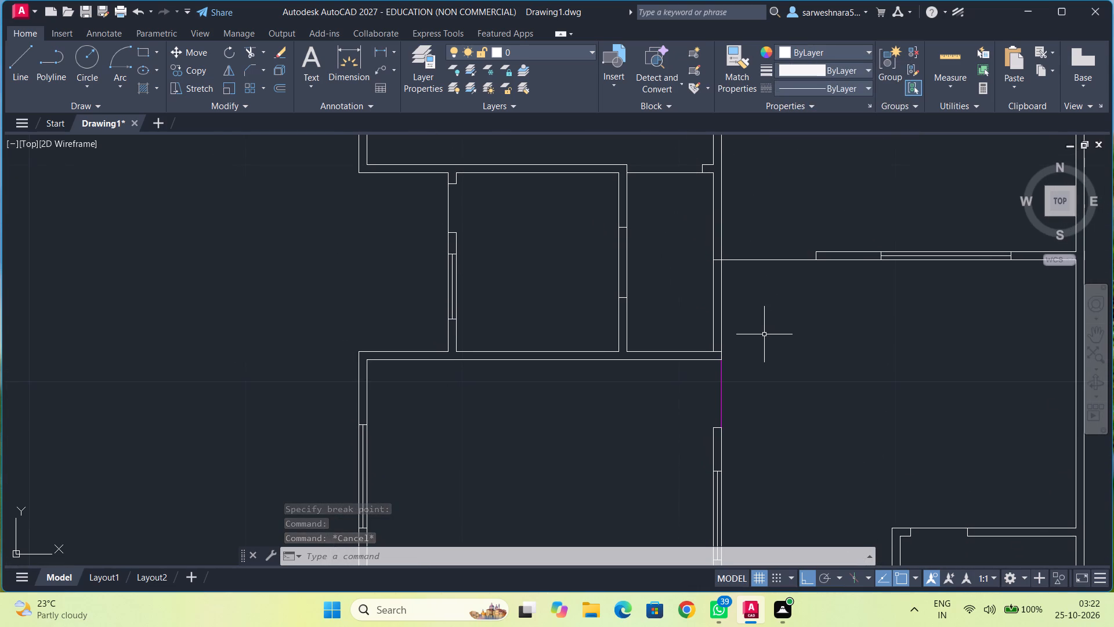
middle_click_drag(764, 307, 762, 330)
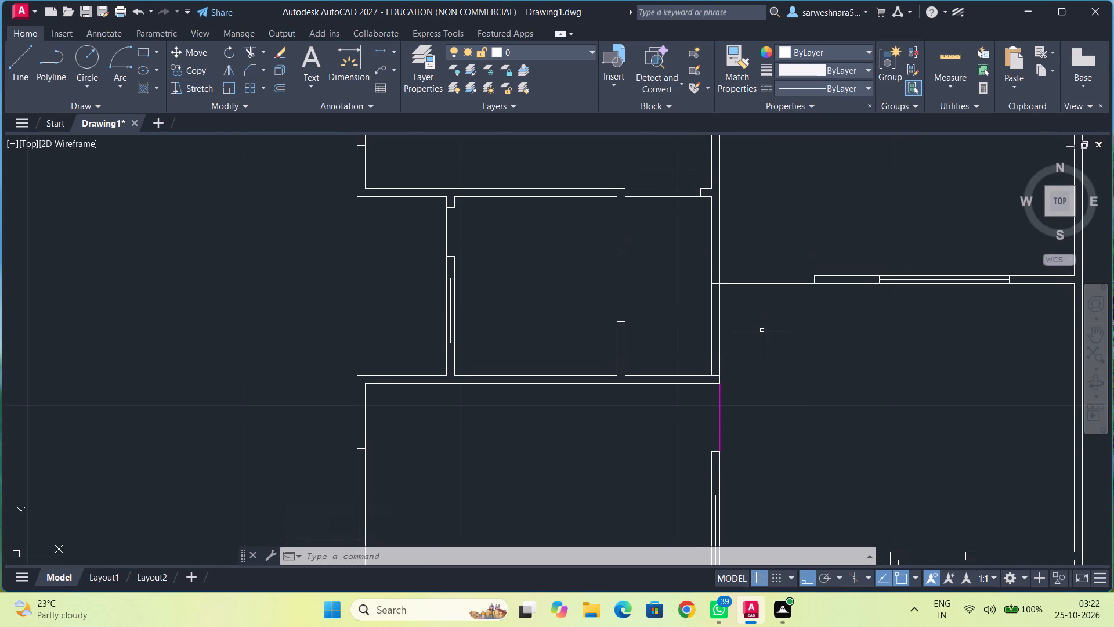
scroll(770, 313, "up", 1)
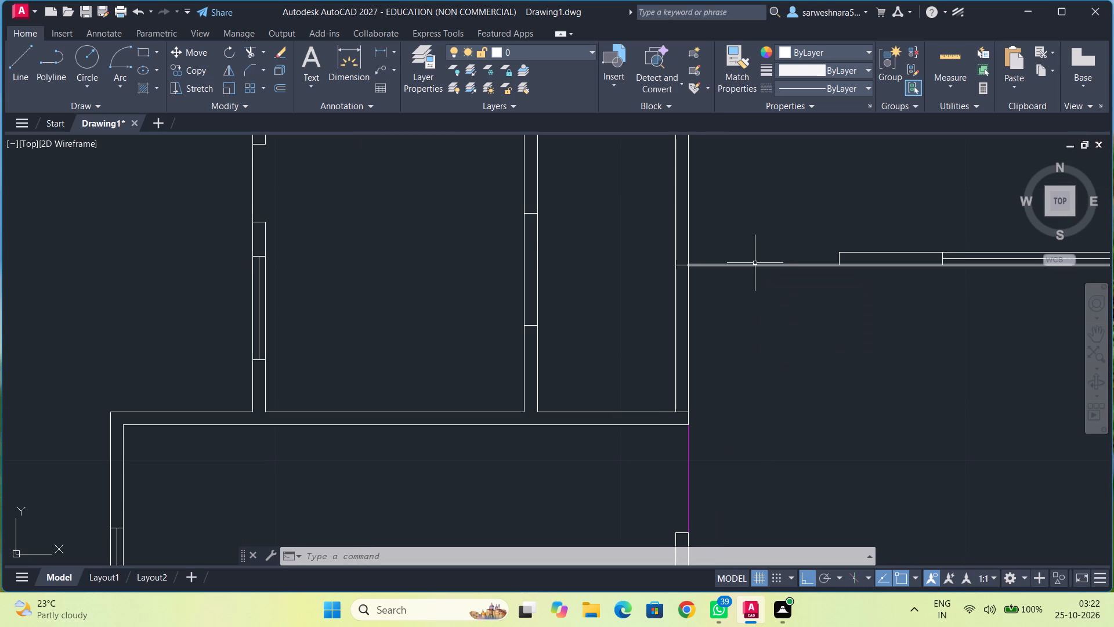
right_click(758, 275)
left_click(783, 281)
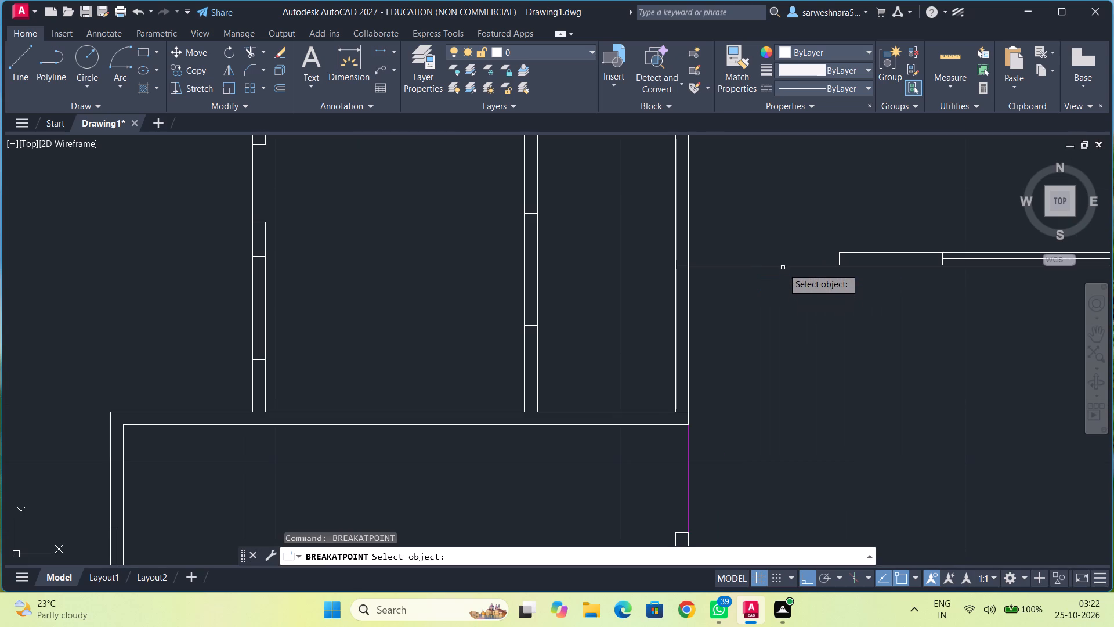
left_click(783, 265)
left_click(842, 265)
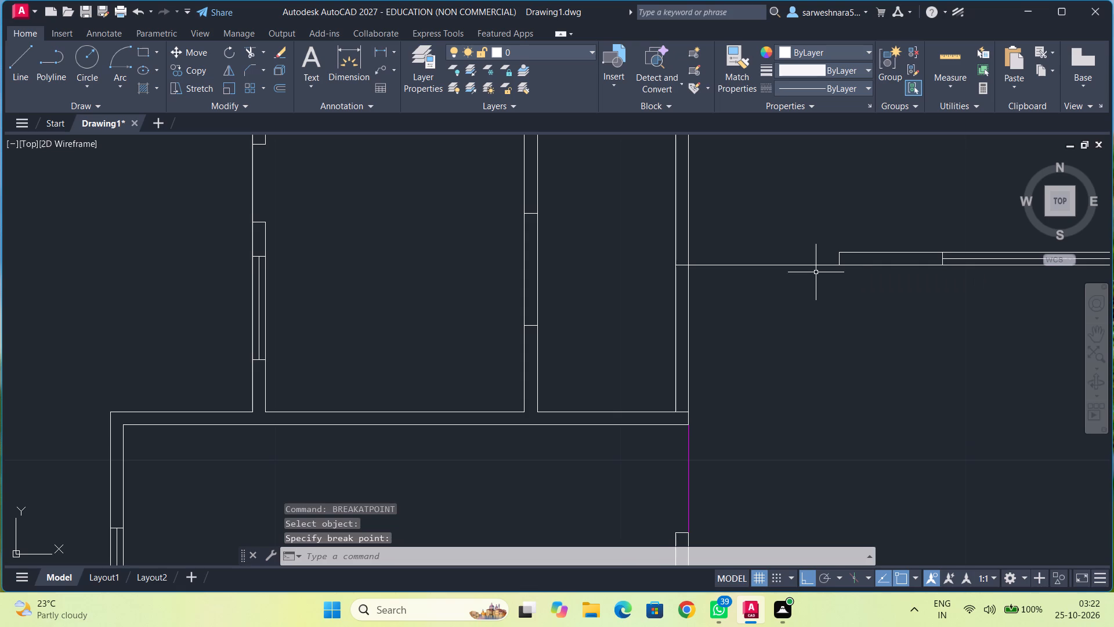
Colour the segment across the opening in the hall's north wall magenta.
left_click(804, 265)
left_click(851, 53)
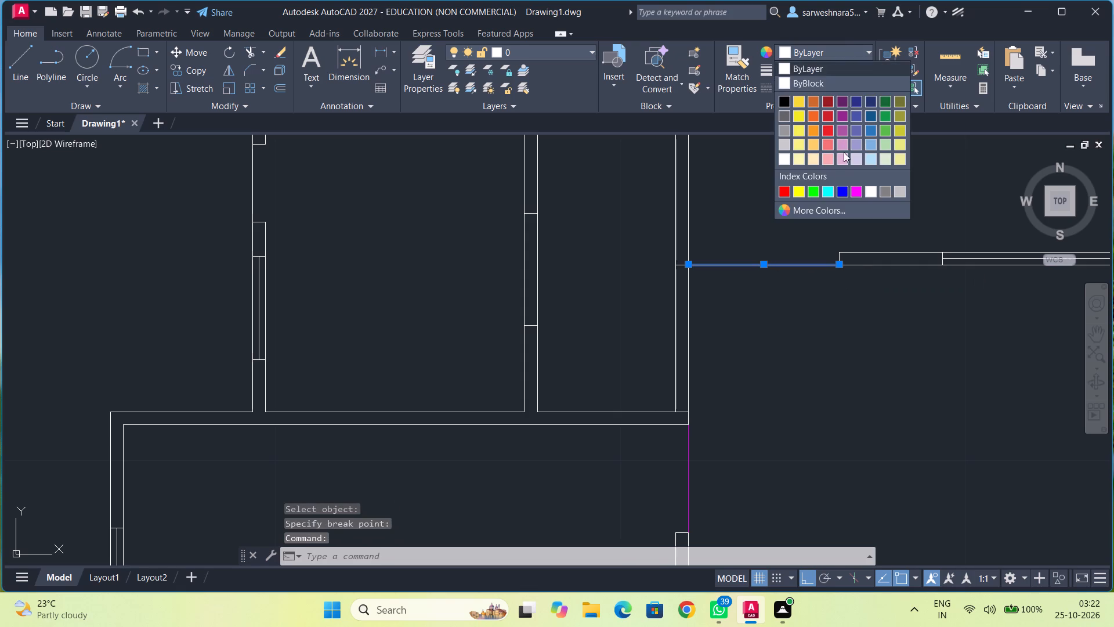
left_click(856, 187)
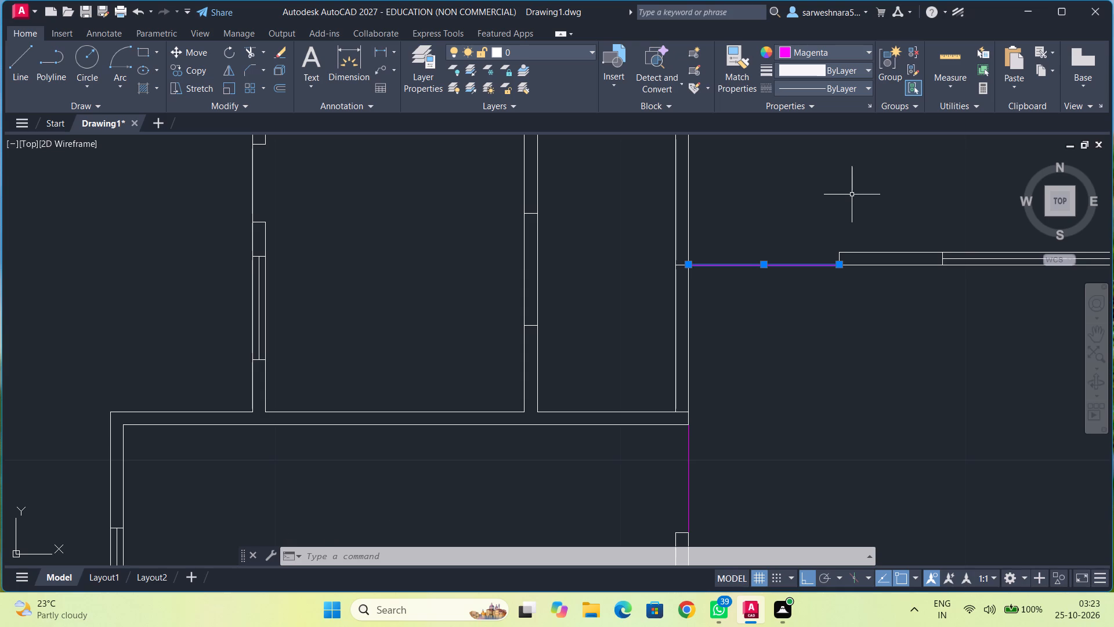
Break the line across the door opening into the northwest room at the opening's east edge, at the narrow passage's north end.
key("Escape")
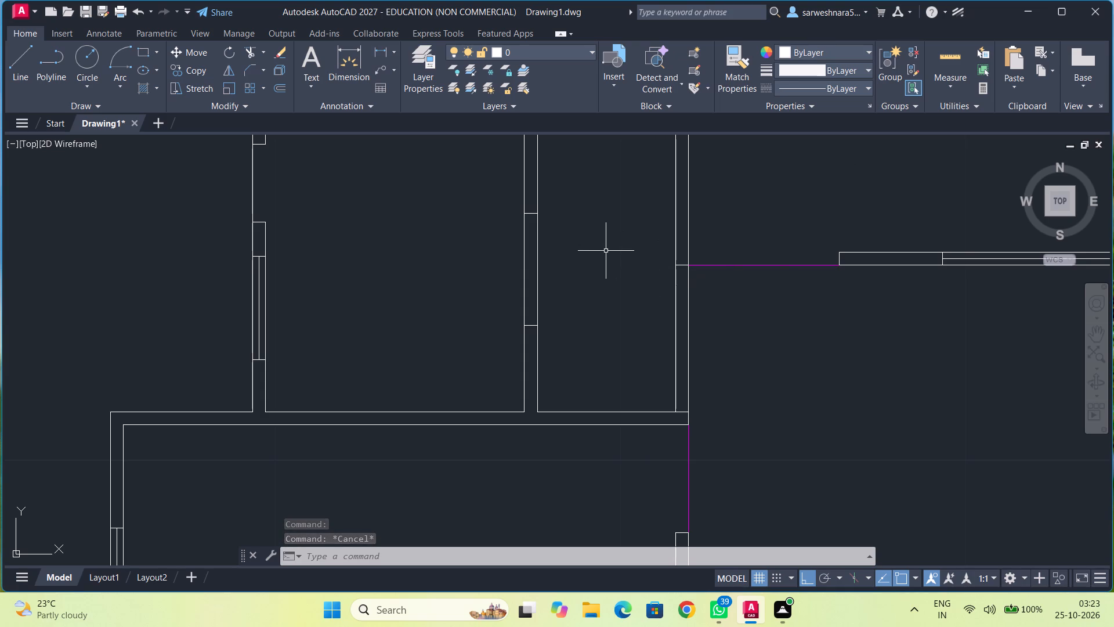
middle_click_drag(575, 267, 547, 410)
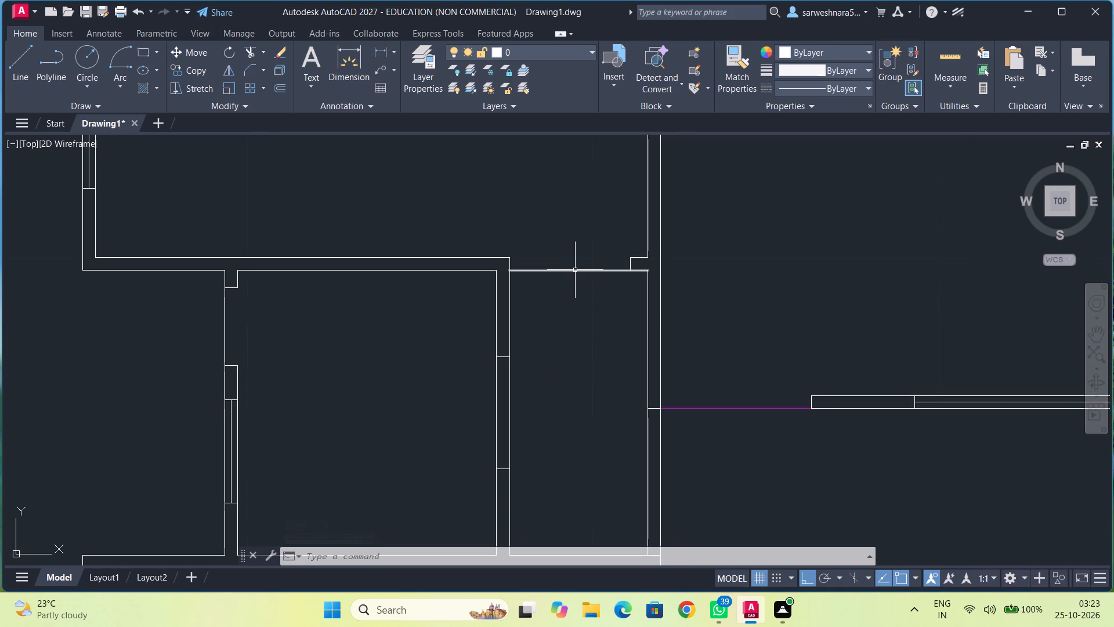
right_click(575, 270)
left_click(617, 284)
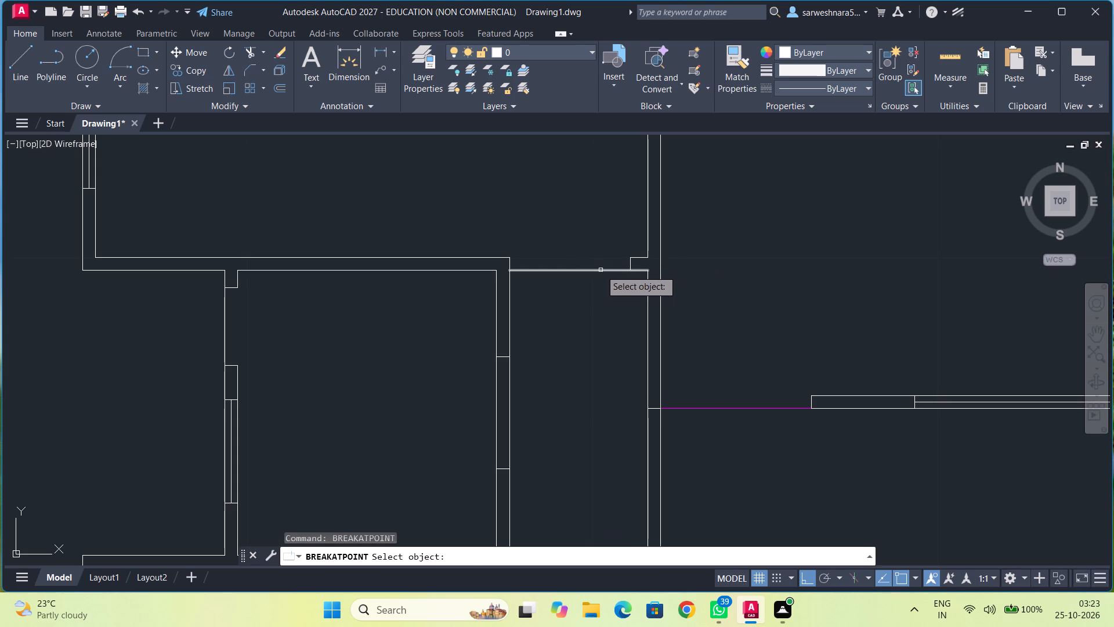
left_click(601, 269)
left_click(631, 271)
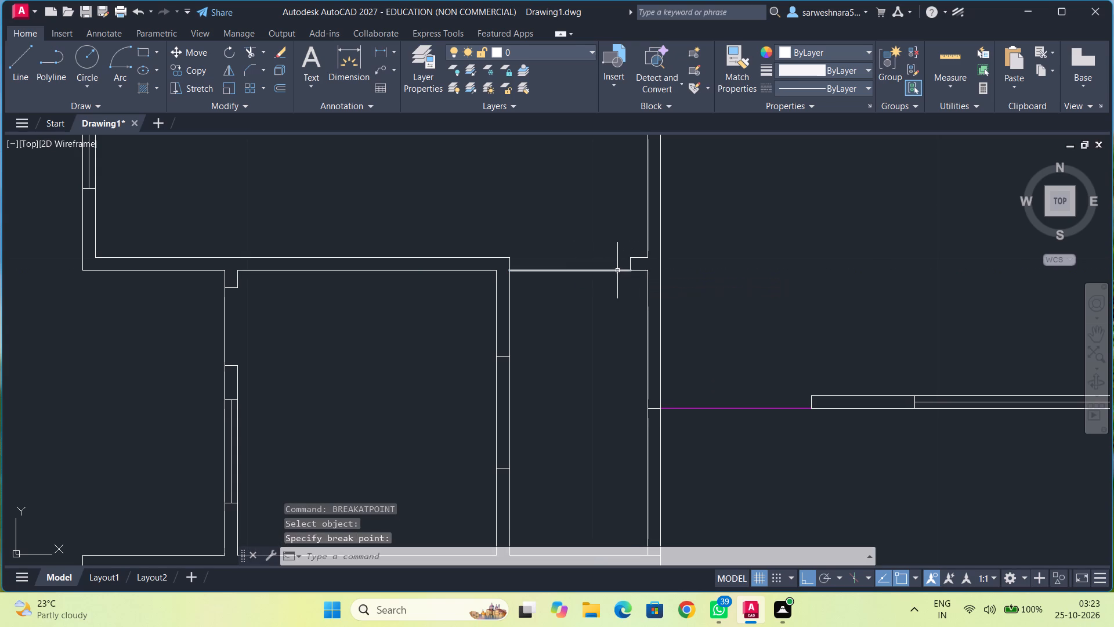
Colour the segment across the opening at the passage's north end magenta.
left_click(617, 270)
left_click(844, 52)
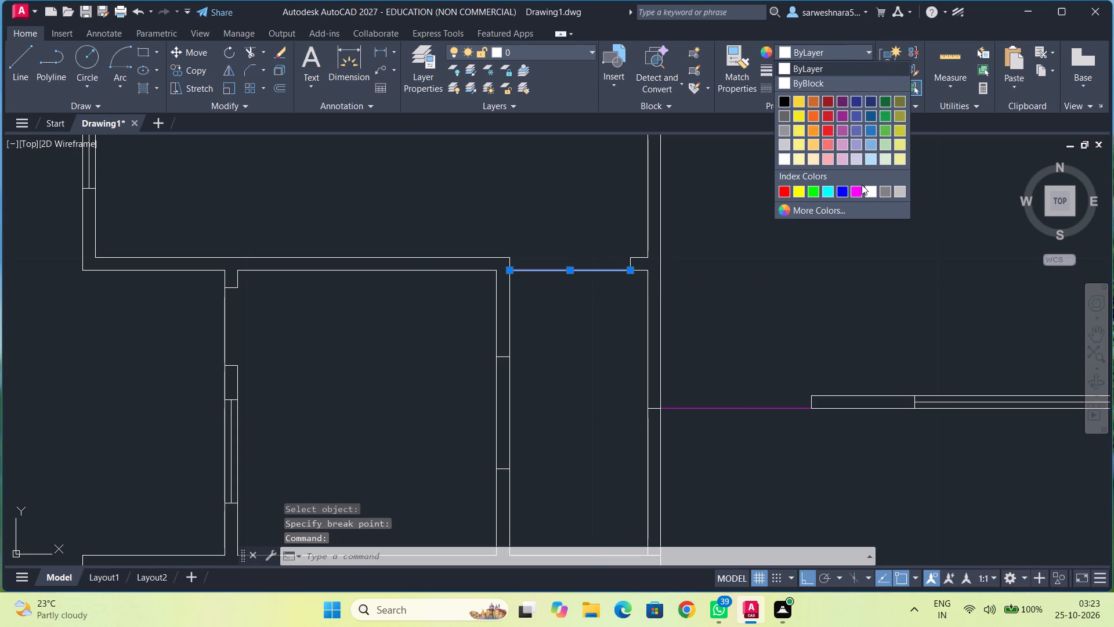
left_click(860, 188)
key("Escape")
Break the outer west wall line of the small room west of the passage at both edges of its door opening.
middle_click_drag(726, 264, 785, 258)
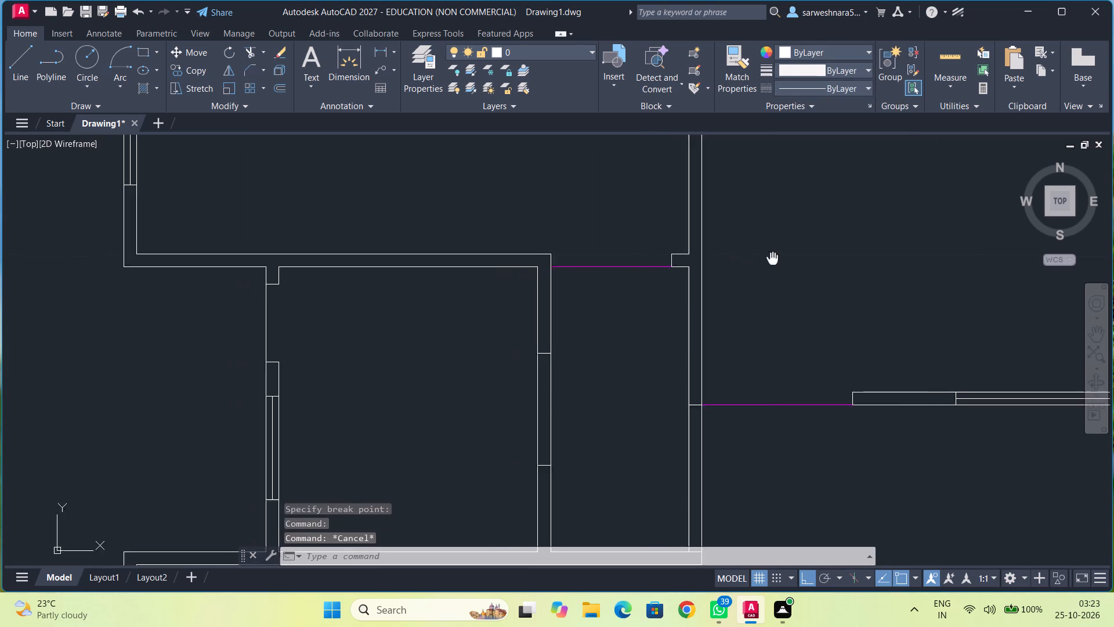
middle_click_drag(785, 258, 833, 253)
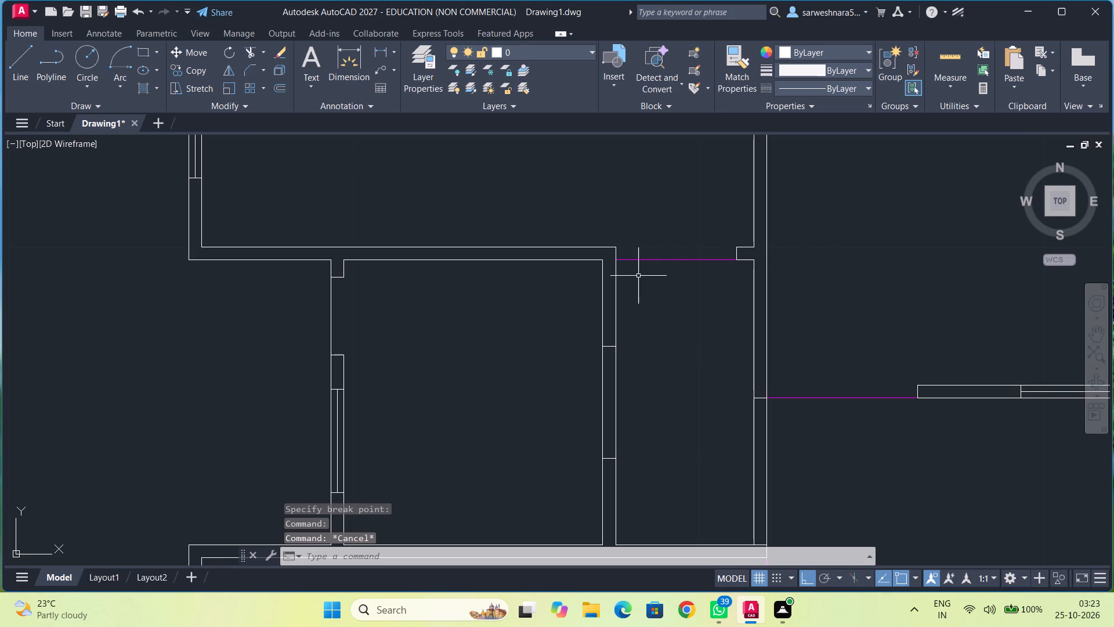
middle_click_drag(558, 295, 736, 240)
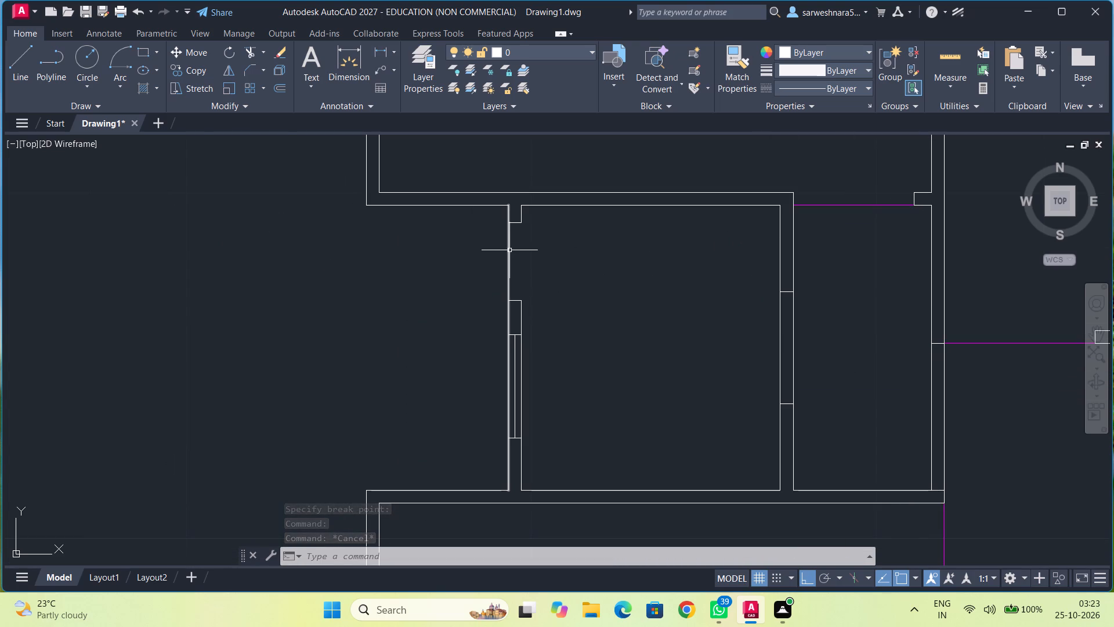
right_click_drag(520, 254, 526, 254)
left_click(562, 258)
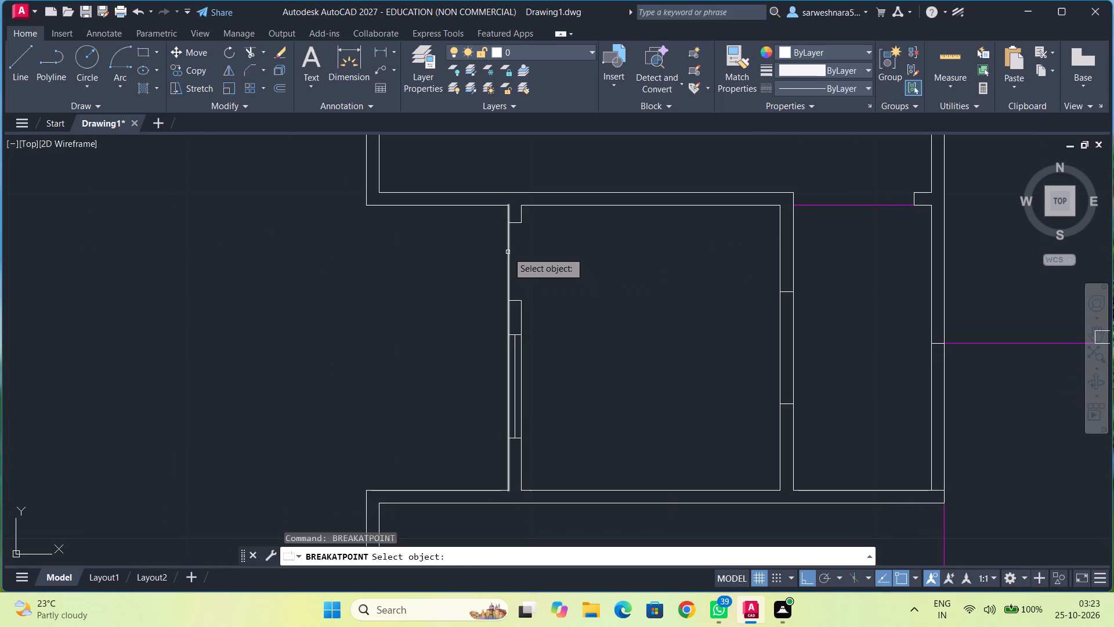
left_click(508, 252)
left_click(507, 225)
right_click(513, 256)
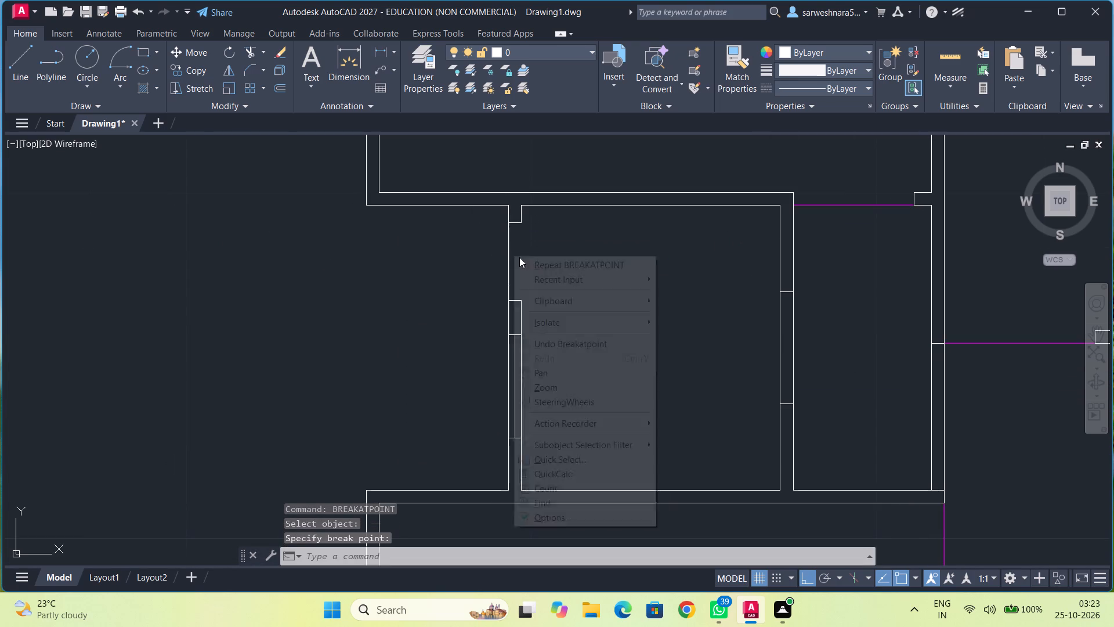
left_click(537, 264)
left_click(509, 264)
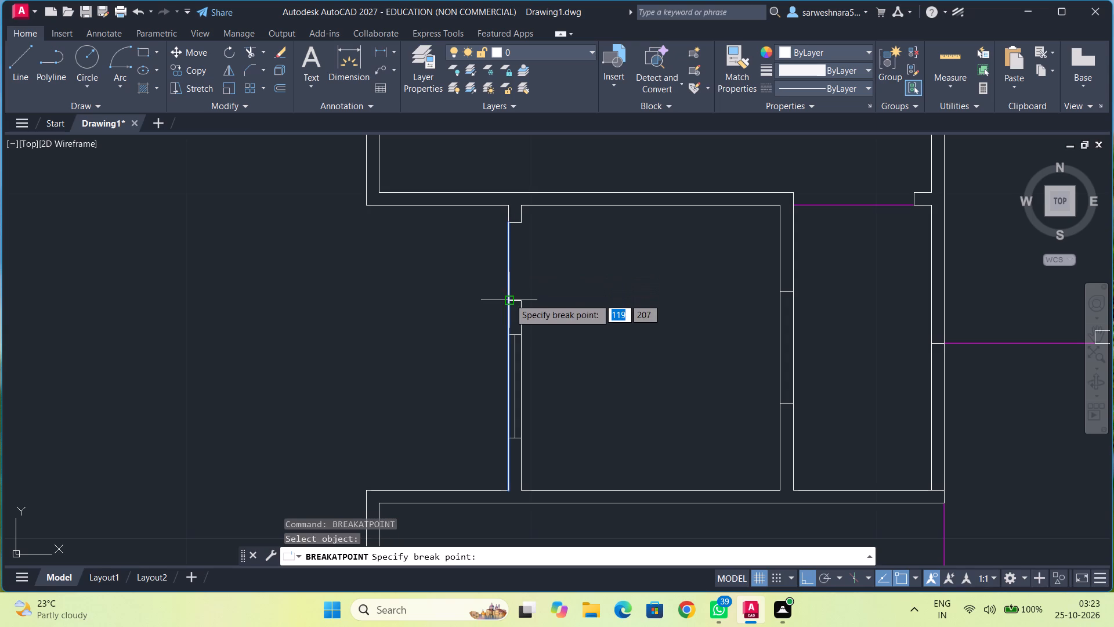
left_click(509, 302)
Colour the segment across the door opening in that small room's west wall magenta.
left_click(507, 277)
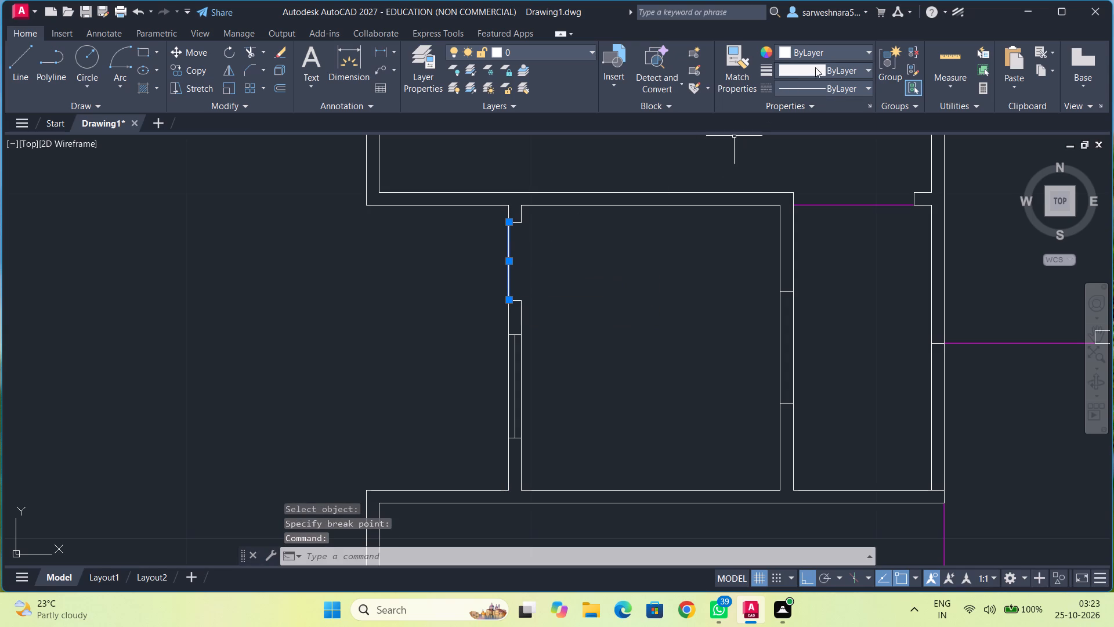
left_click(840, 56)
left_click(856, 188)
key("Escape")
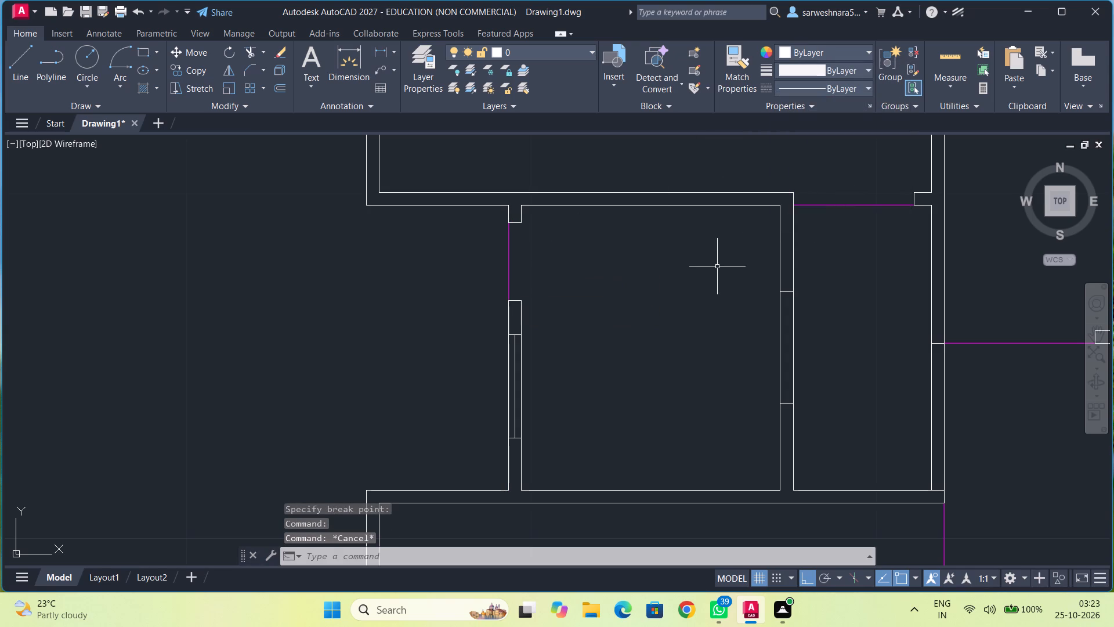
Break the south wall line of the small northeast corner room at the west and east edges of its door opening.
scroll(708, 298, "down", 1)
middle_click_drag(708, 301, 580, 453)
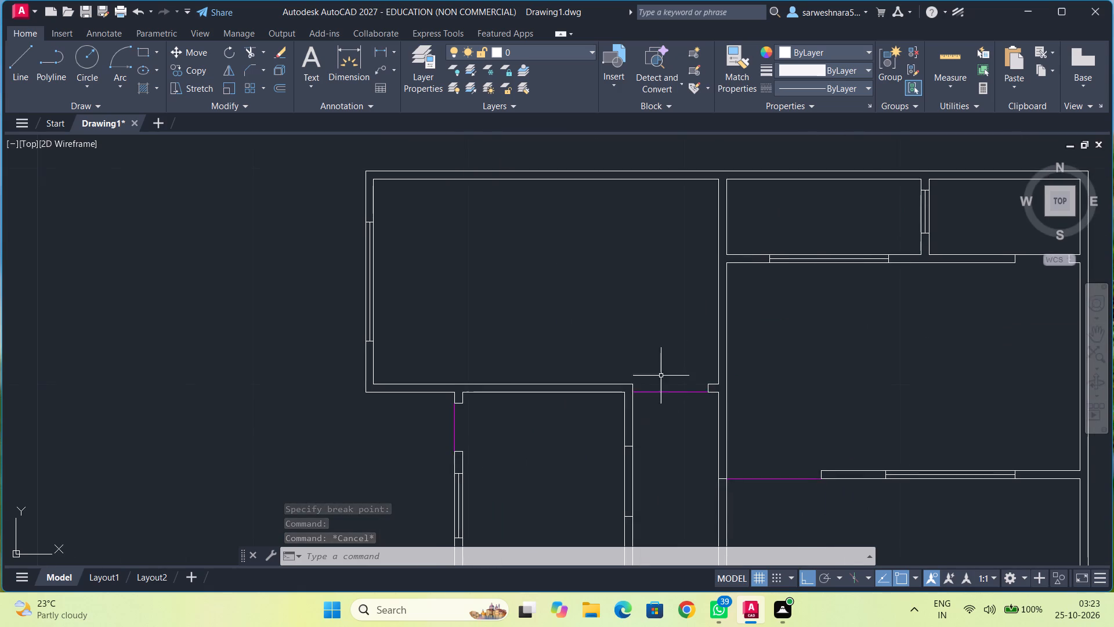
middle_click_drag(661, 359, 630, 390)
middle_click_drag(630, 384, 625, 385)
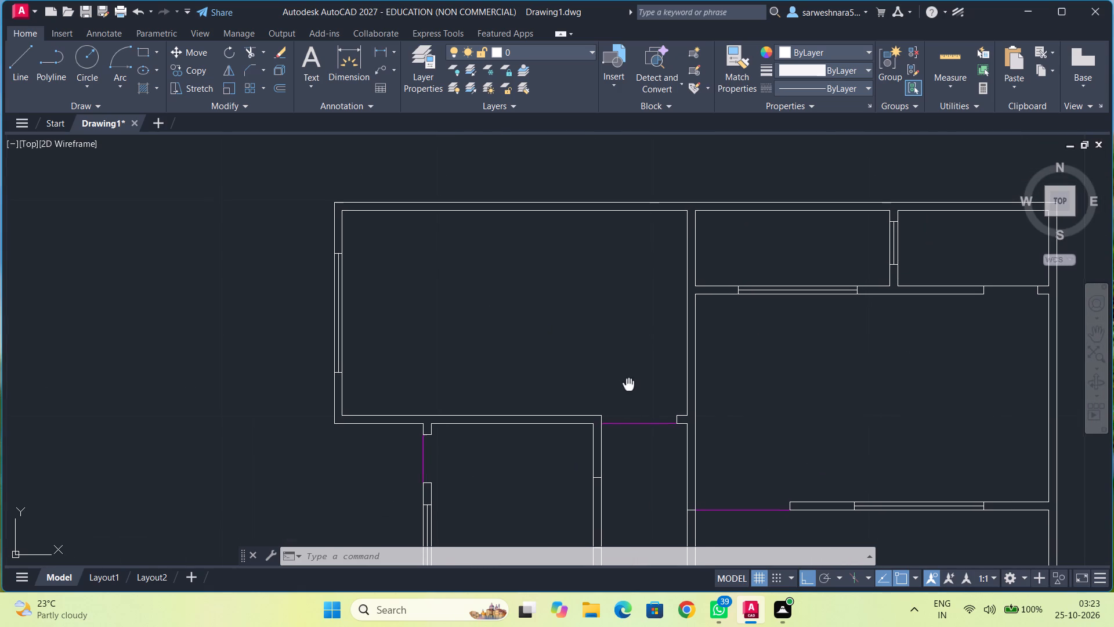
middle_click_drag(625, 385, 590, 385)
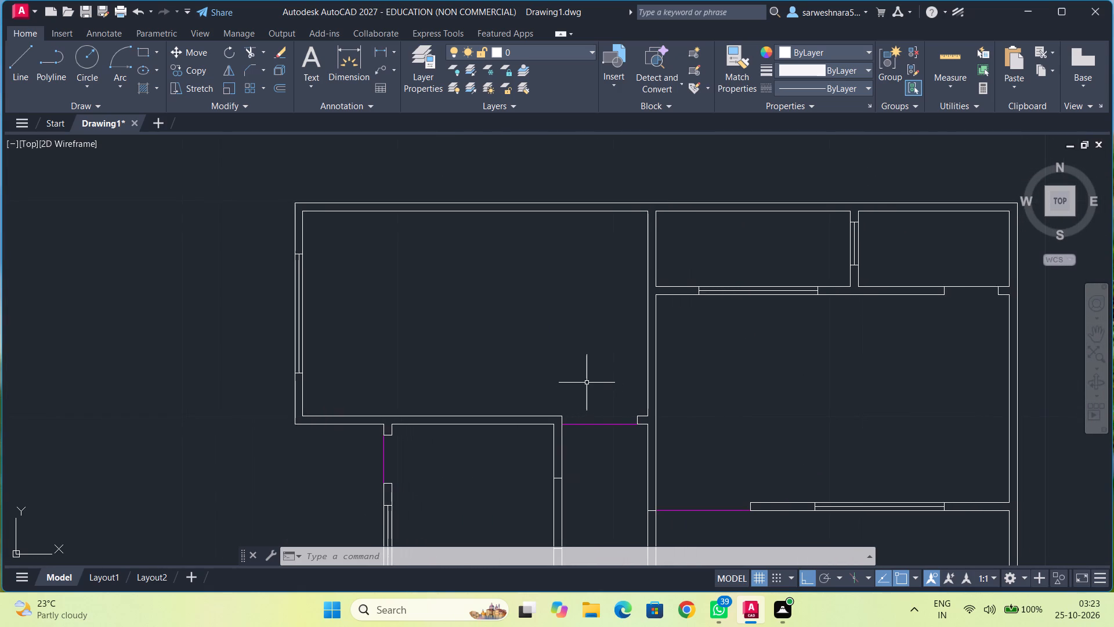
middle_click_drag(773, 359, 628, 397)
scroll(816, 392, "up", 1)
middle_click_drag(812, 387, 687, 418)
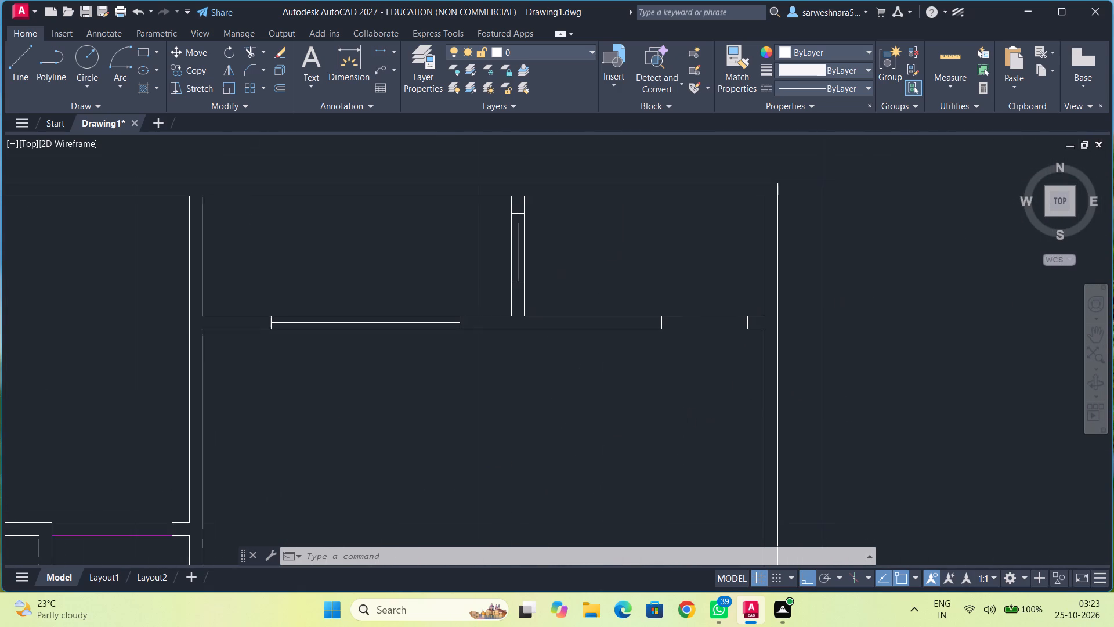
right_click(704, 344)
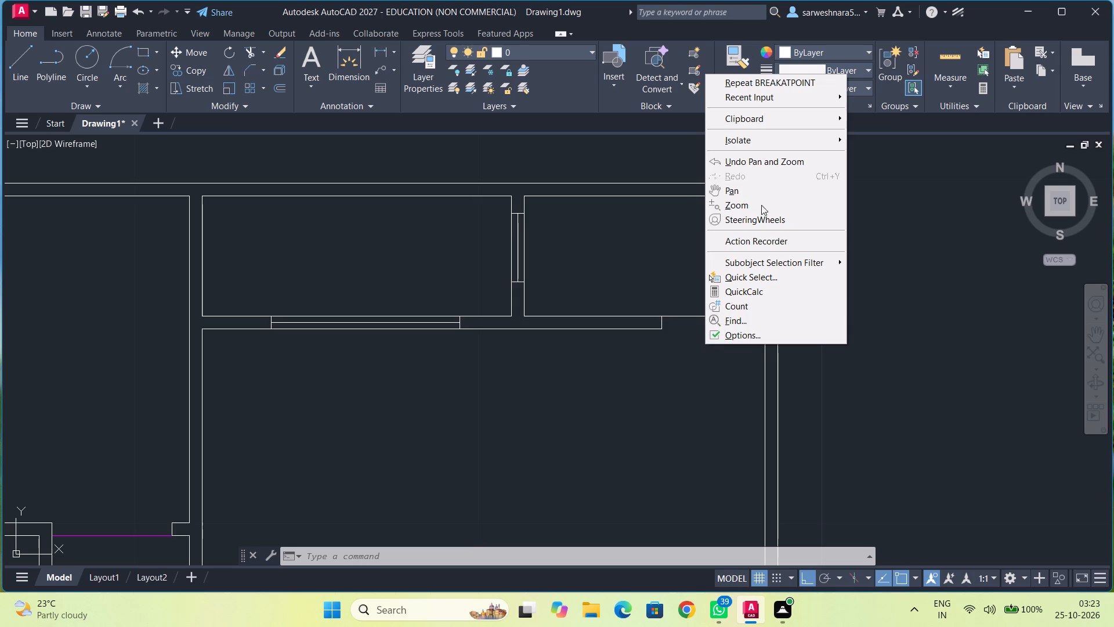
left_click(772, 80)
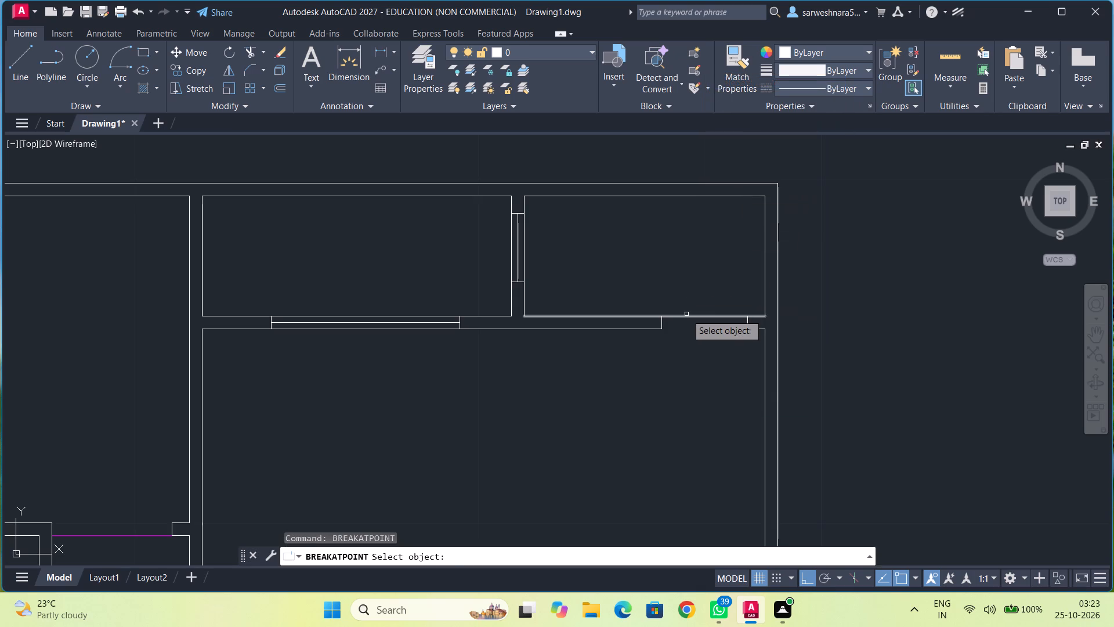
left_click(686, 314)
left_click(660, 315)
right_click(672, 343)
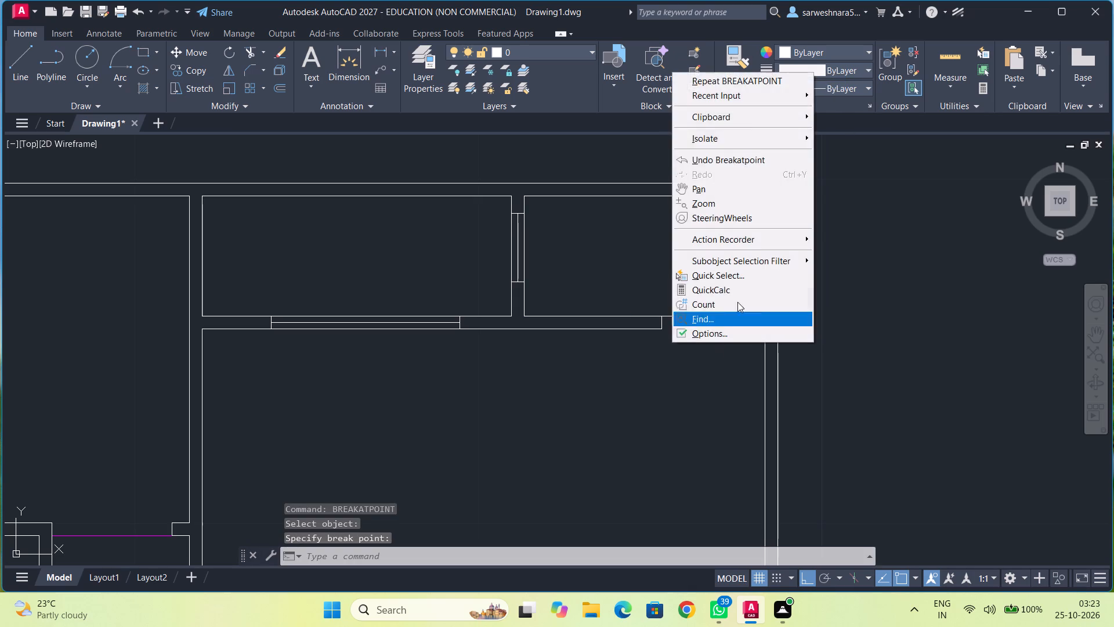
left_click(746, 82)
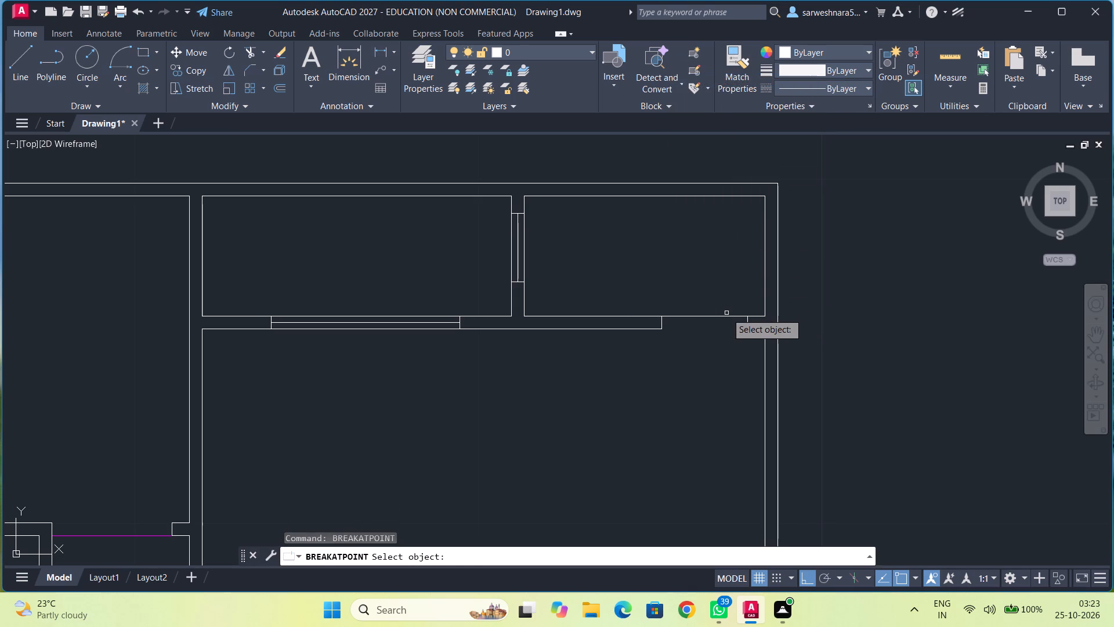
left_click(728, 316)
left_click(747, 315)
Colour the segment across the northeast corner room's door opening magenta.
left_click(729, 315)
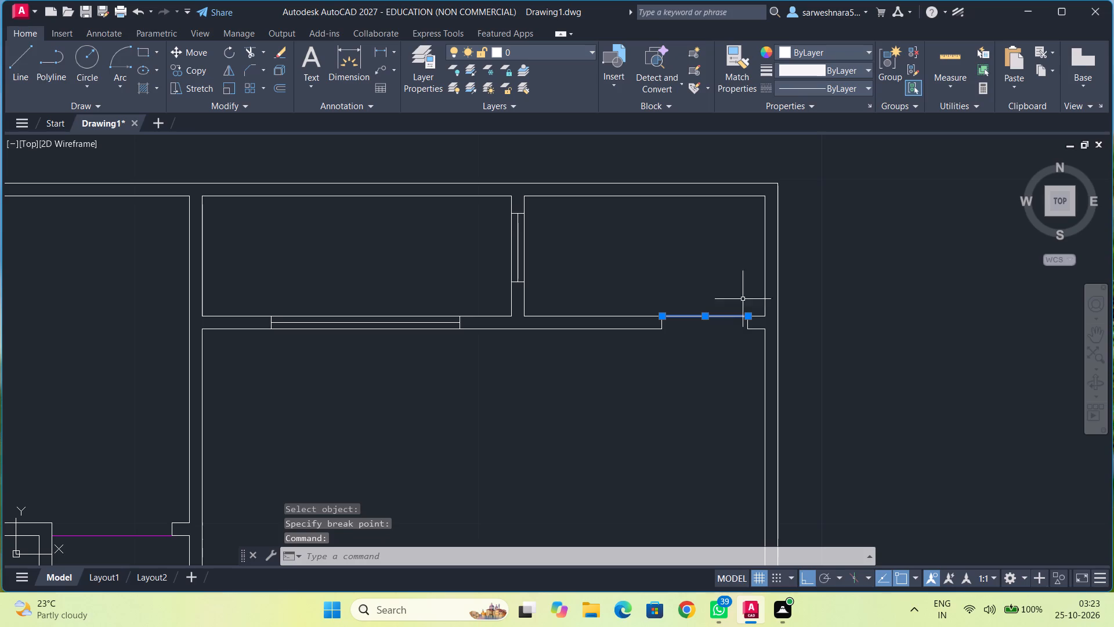
left_click(859, 57)
left_click(856, 192)
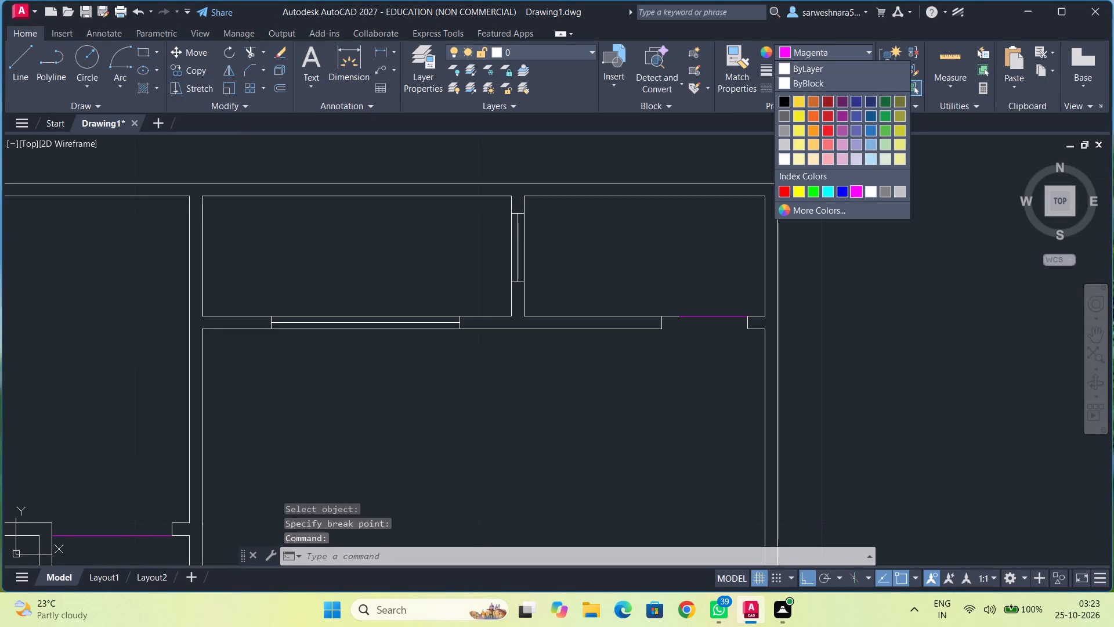
key("Escape")
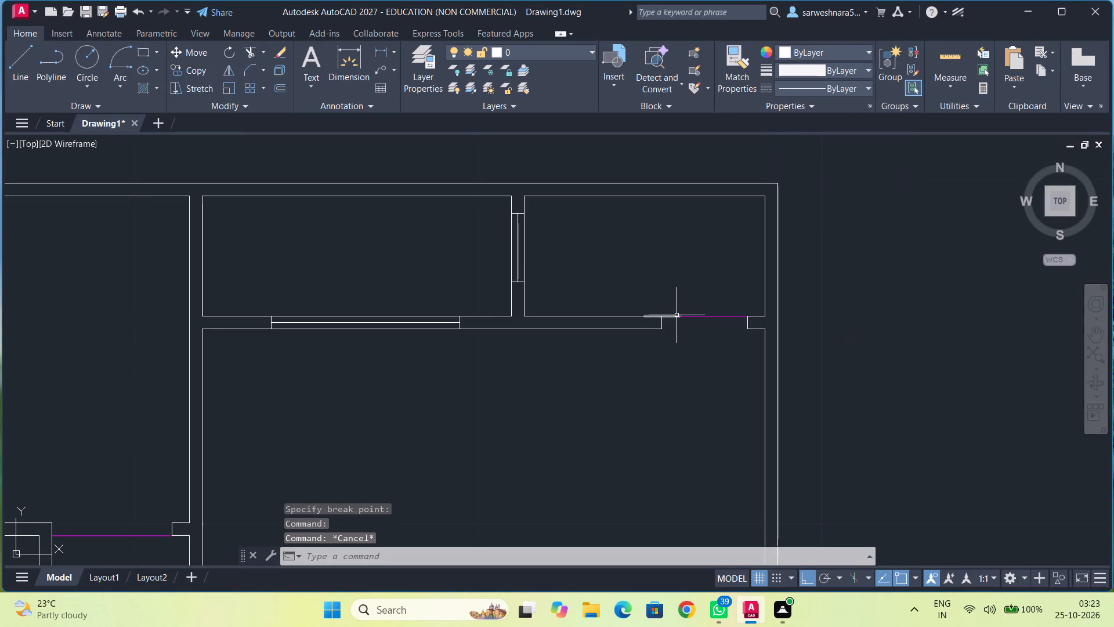
Break the short white line over the west part of that opening at the opening's west edge.
scroll(677, 325, "up", 2)
right_click(674, 318)
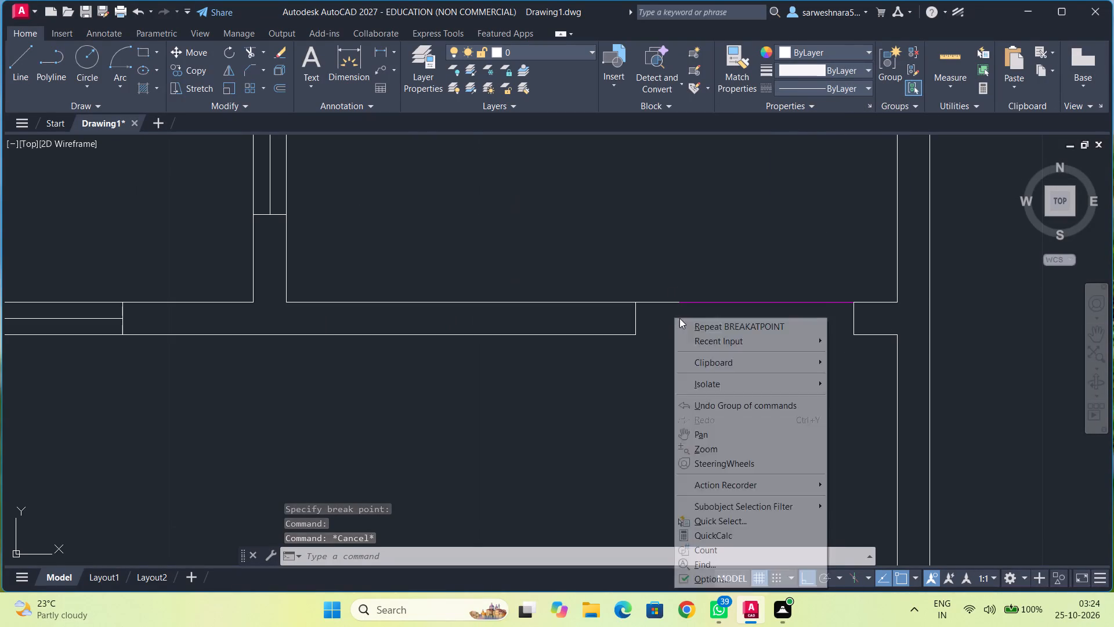
left_click(726, 329)
left_click(665, 302)
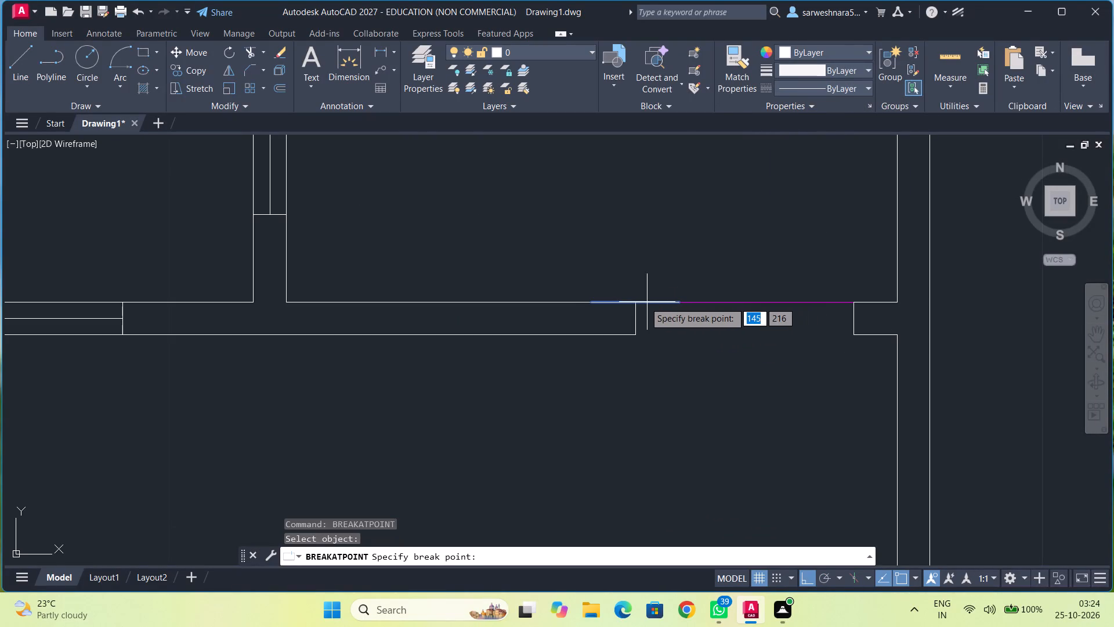
left_click(638, 302)
Colour the remaining white segment at the west end of the northeast room's door opening magenta.
left_click(650, 302)
left_click(858, 52)
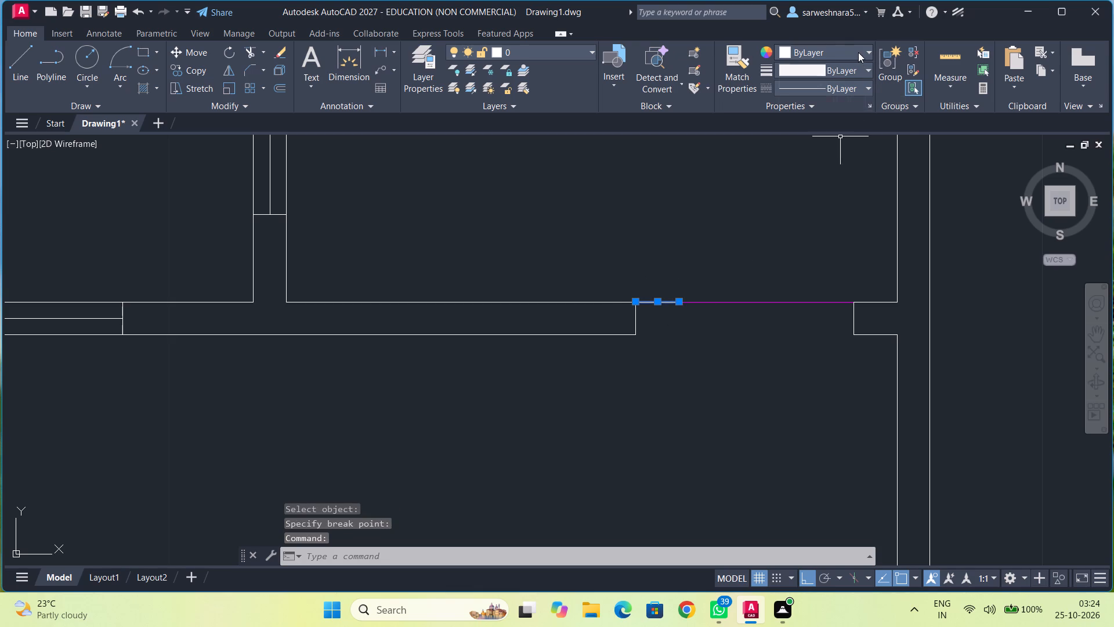
left_click(858, 189)
scroll(802, 298, "down", 2)
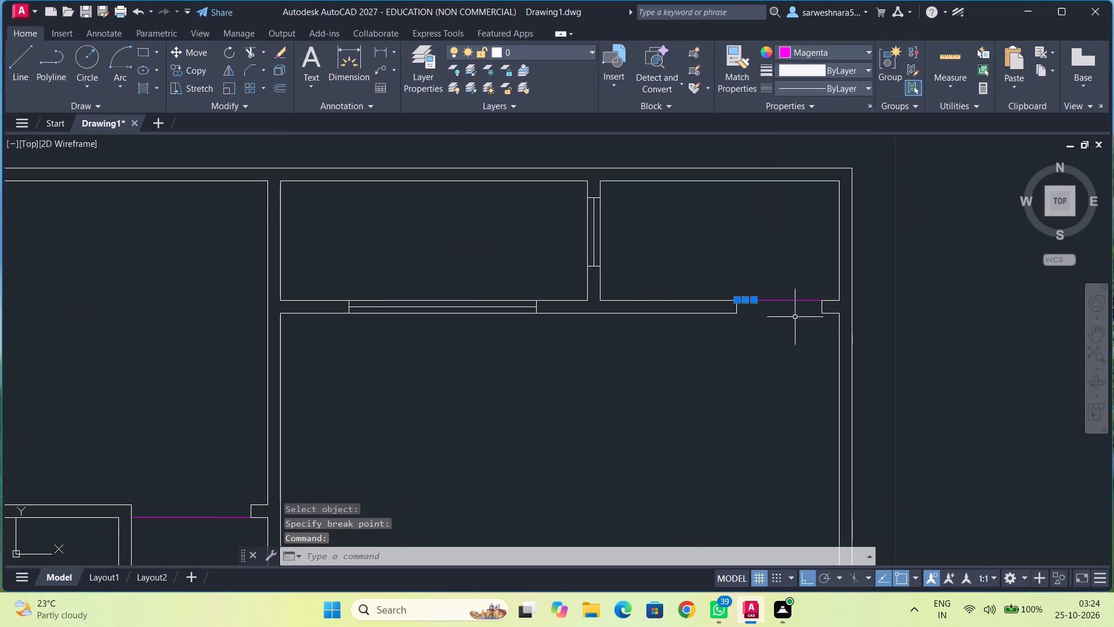
key("Escape")
Break the north wall line of the small room just west of the staircase at the east and west edges of its door opening.
scroll(782, 354, "down", 1)
middle_click_drag(742, 369, 748, 343)
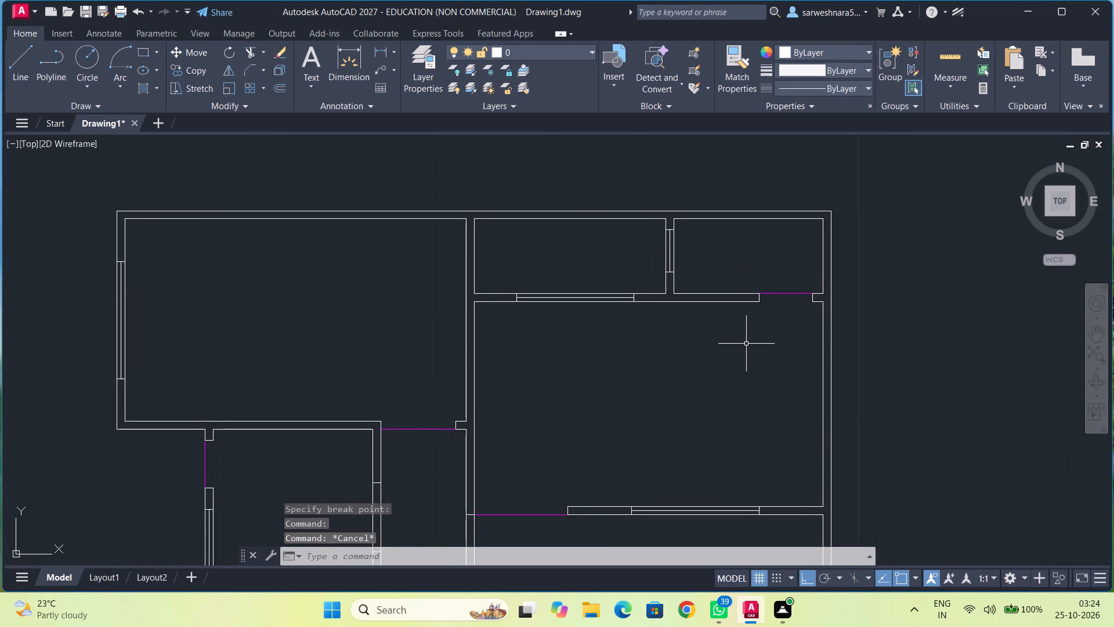
scroll(721, 359, "down", 1)
middle_click_drag(718, 362, 707, 292)
middle_click_drag(681, 351, 688, 304)
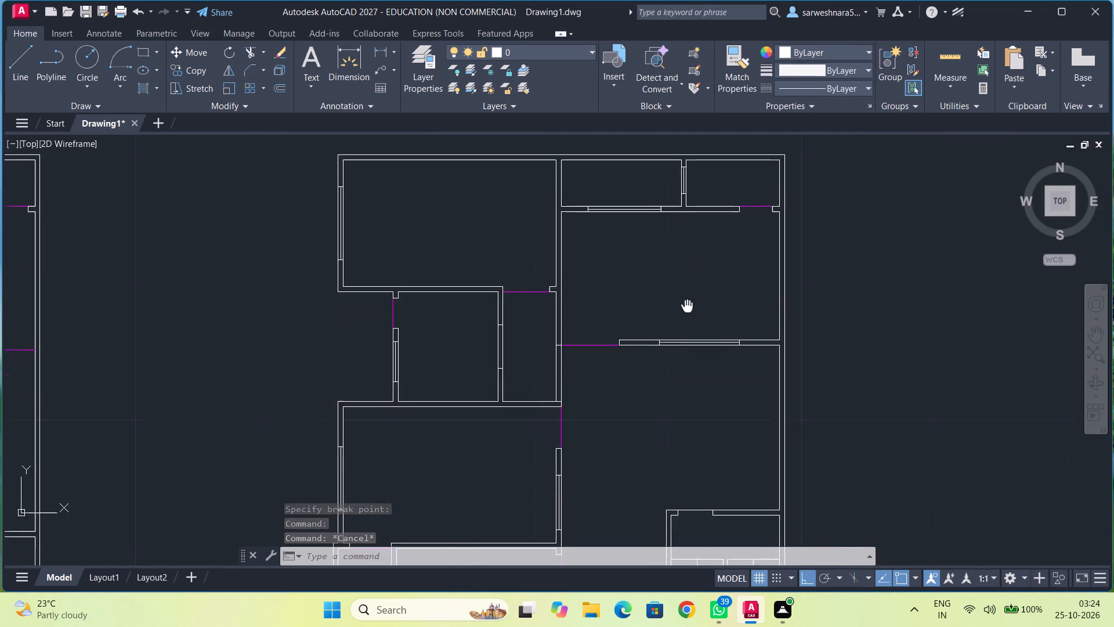
middle_click_drag(672, 402, 674, 314)
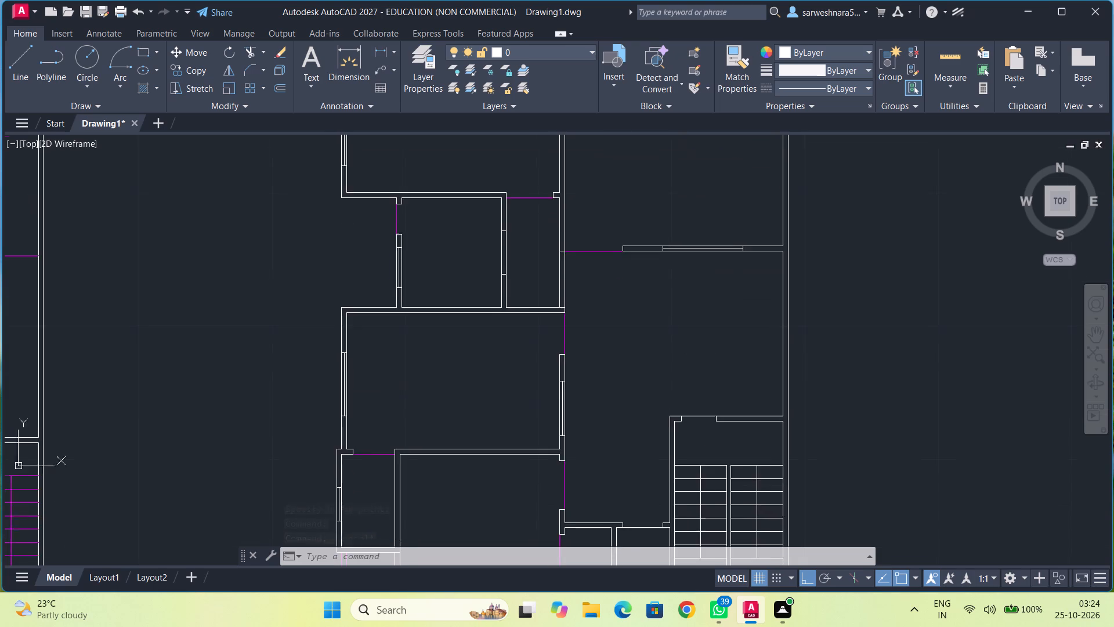
middle_click_drag(700, 384, 690, 329)
middle_click_drag(682, 426, 671, 382)
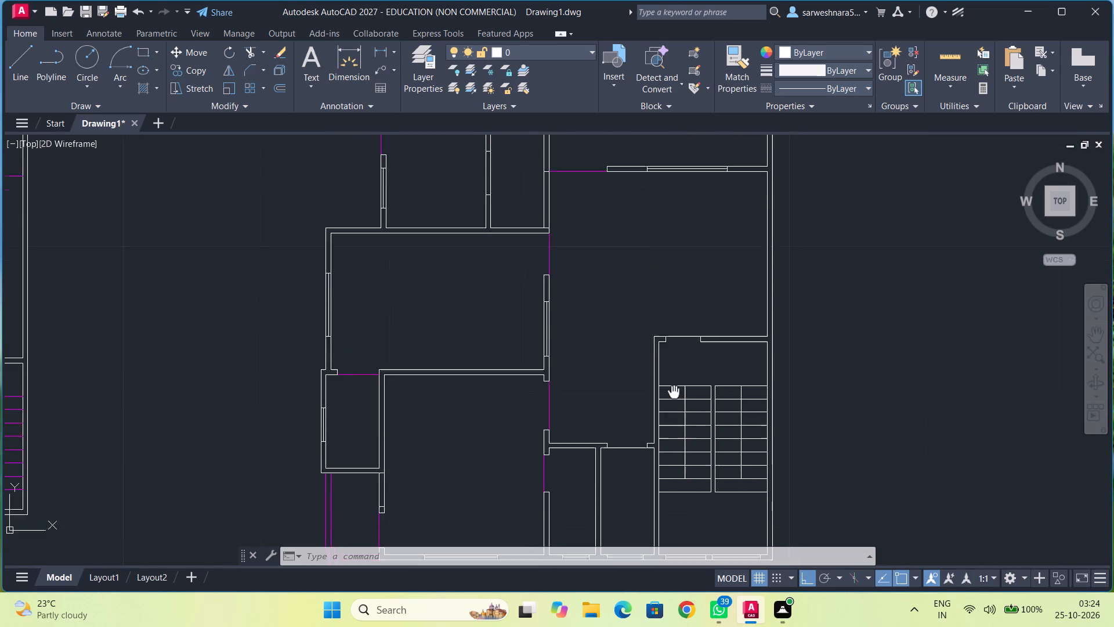
middle_click_drag(671, 382, 670, 366)
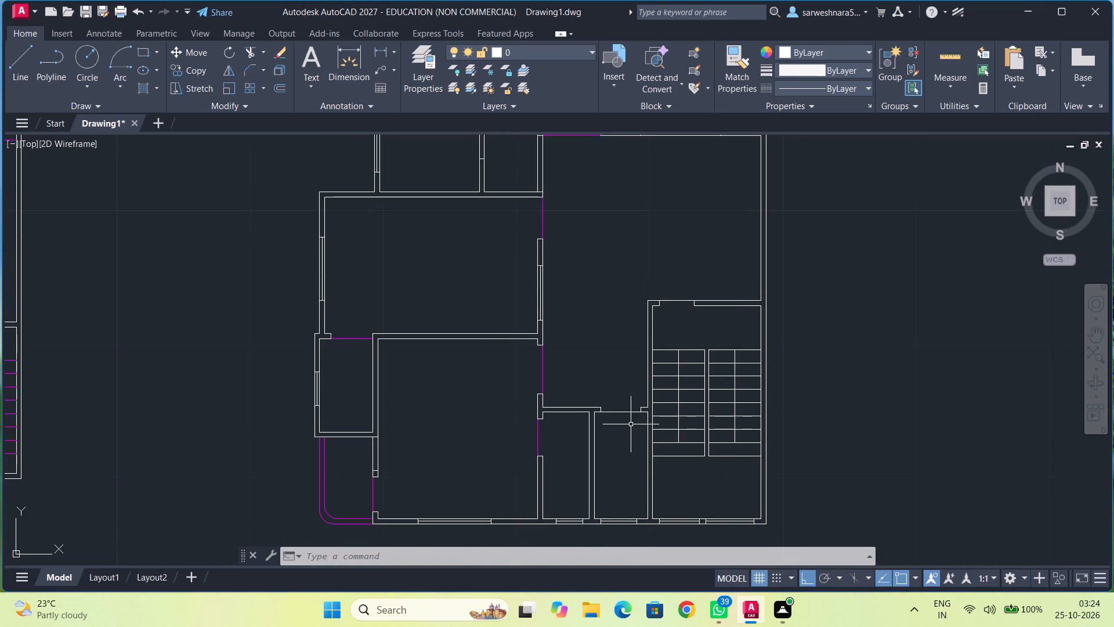
scroll(629, 424, "up", 3)
right_click(603, 397)
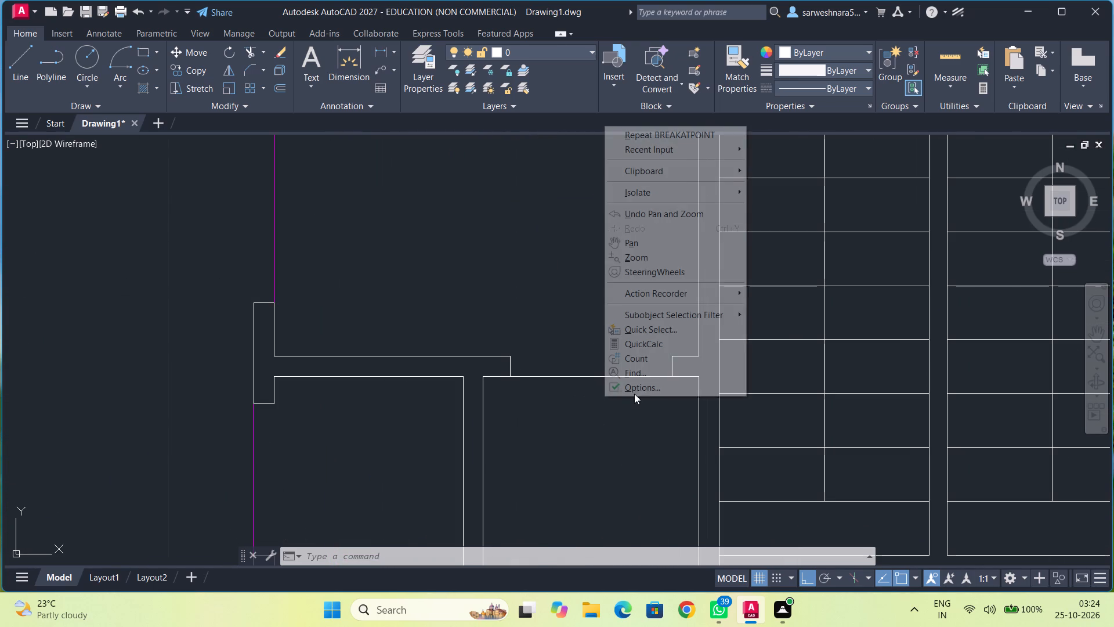
left_click(674, 136)
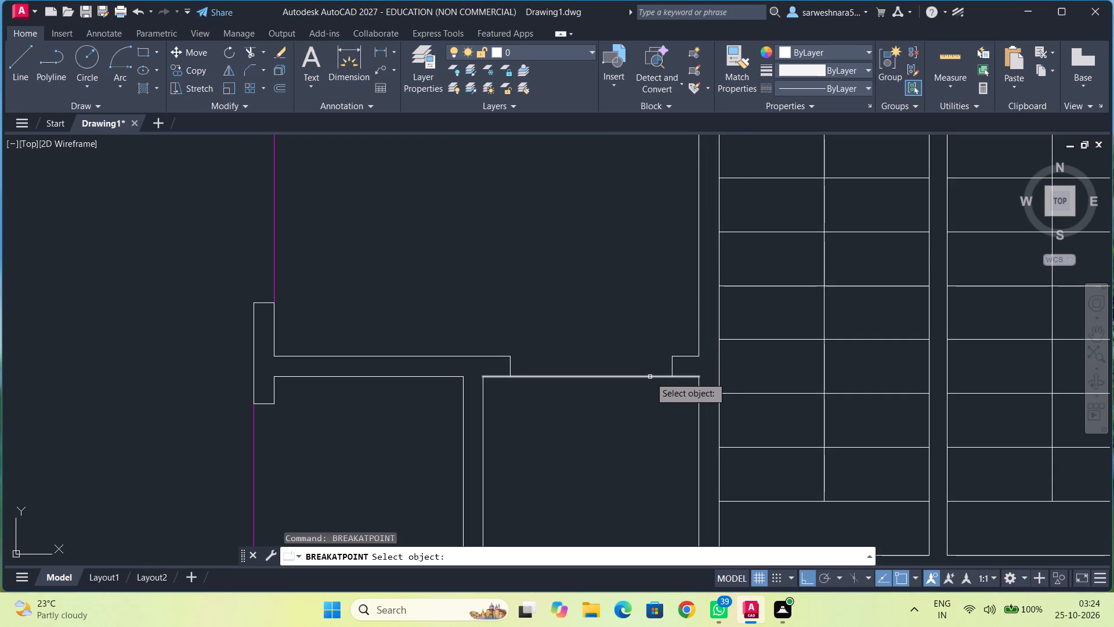
left_click(650, 377)
left_click(675, 376)
right_click(675, 379)
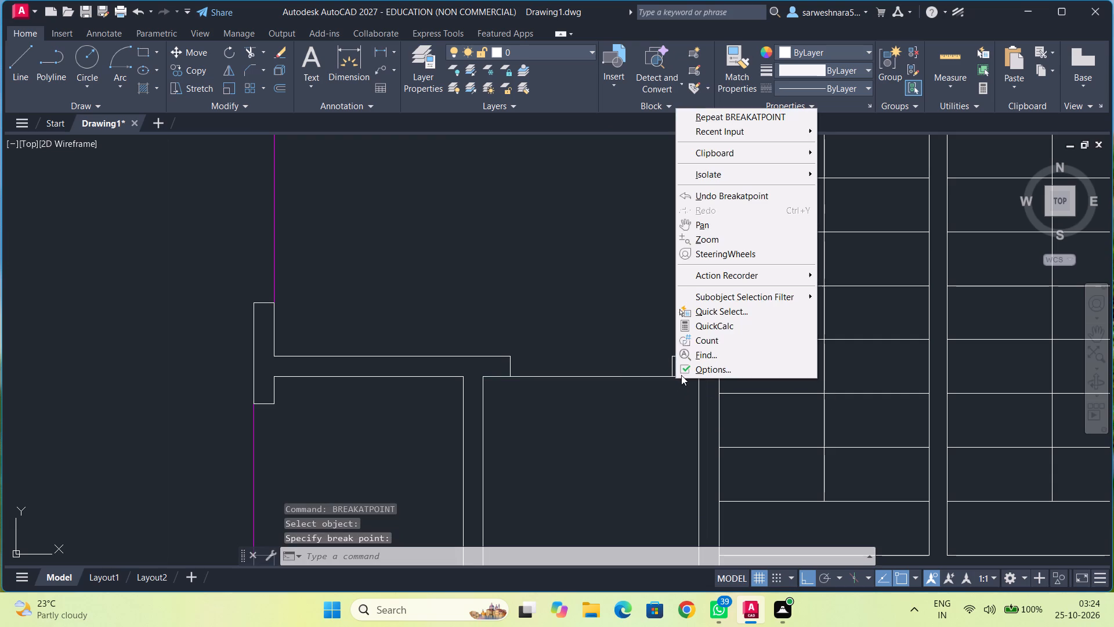
left_click(725, 122)
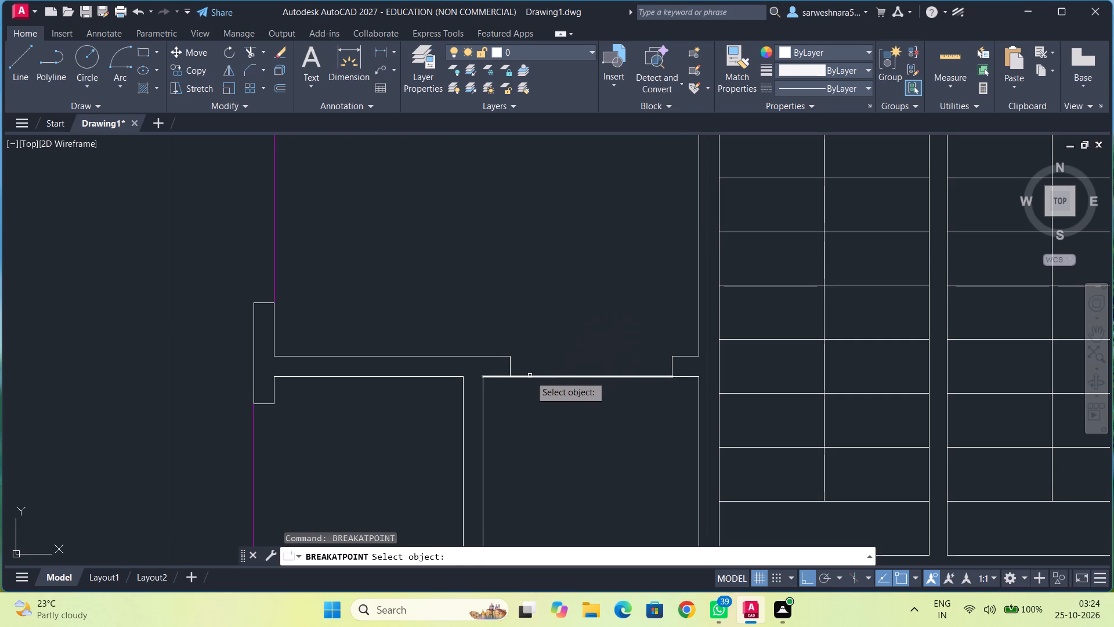
left_click(530, 376)
left_click(507, 376)
Colour the segment across that small room's door opening magenta.
left_click(535, 376)
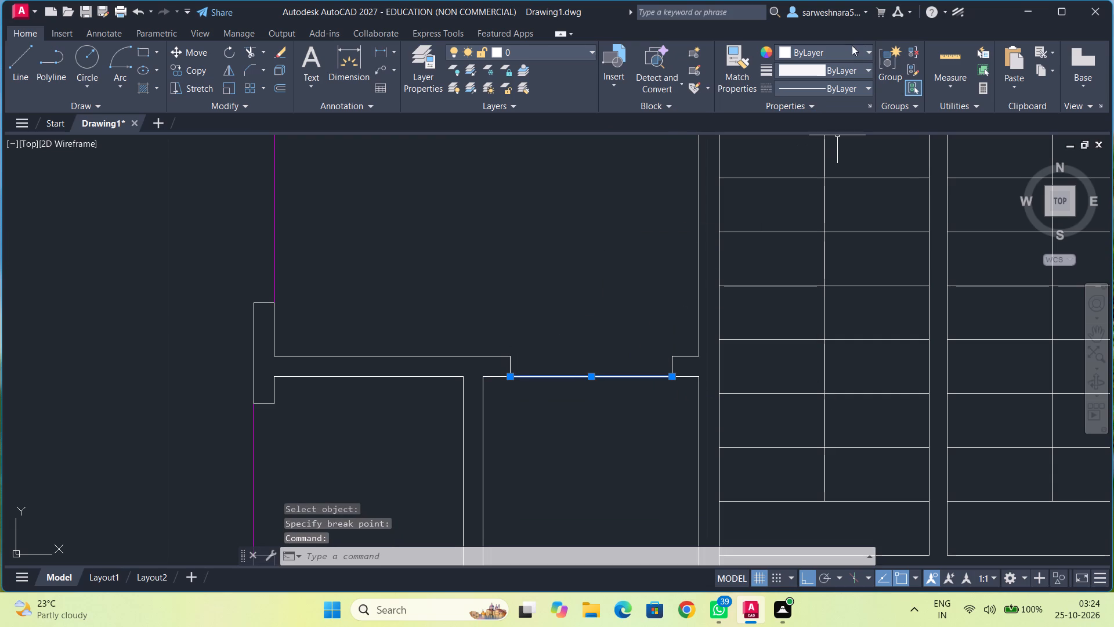
left_click(852, 45)
left_click(855, 193)
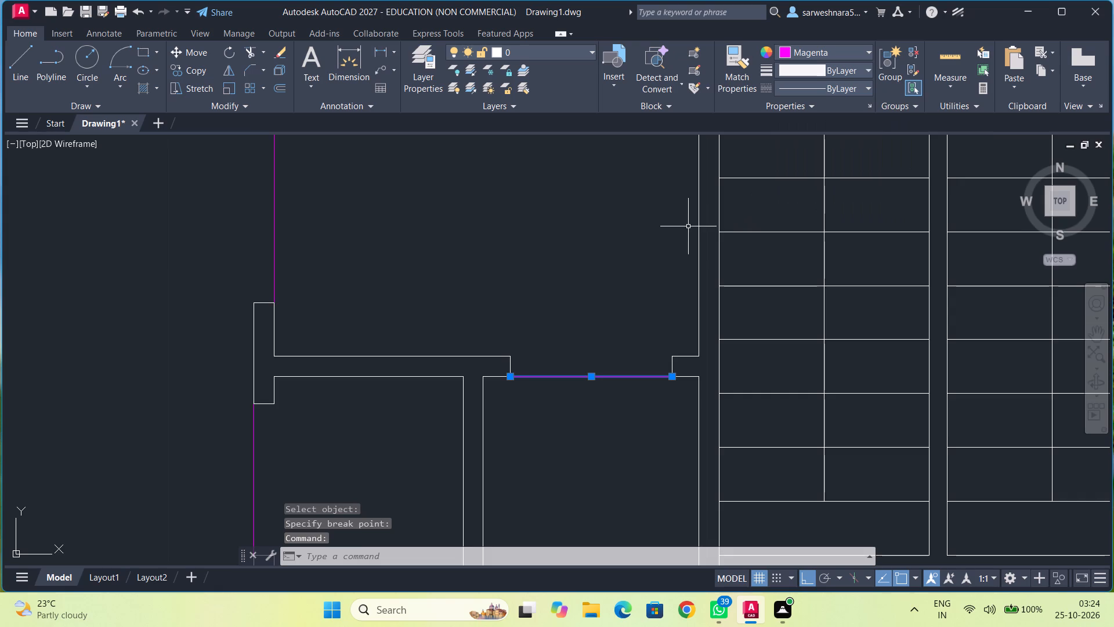
scroll(685, 225, "down", 1)
middle_click_drag(671, 234, 575, 397)
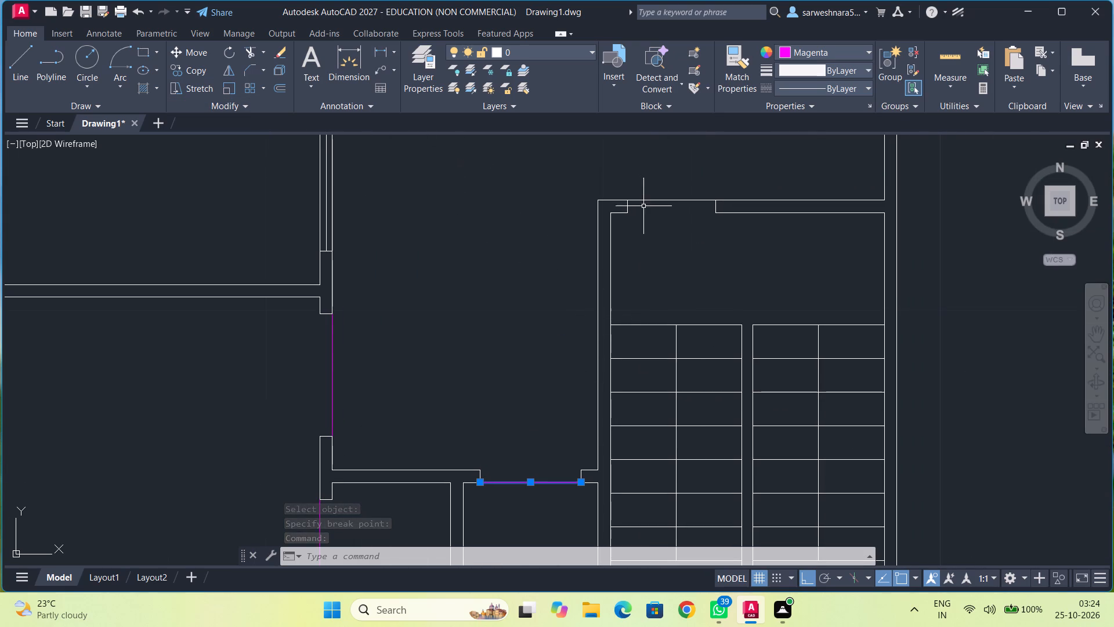
key("Escape")
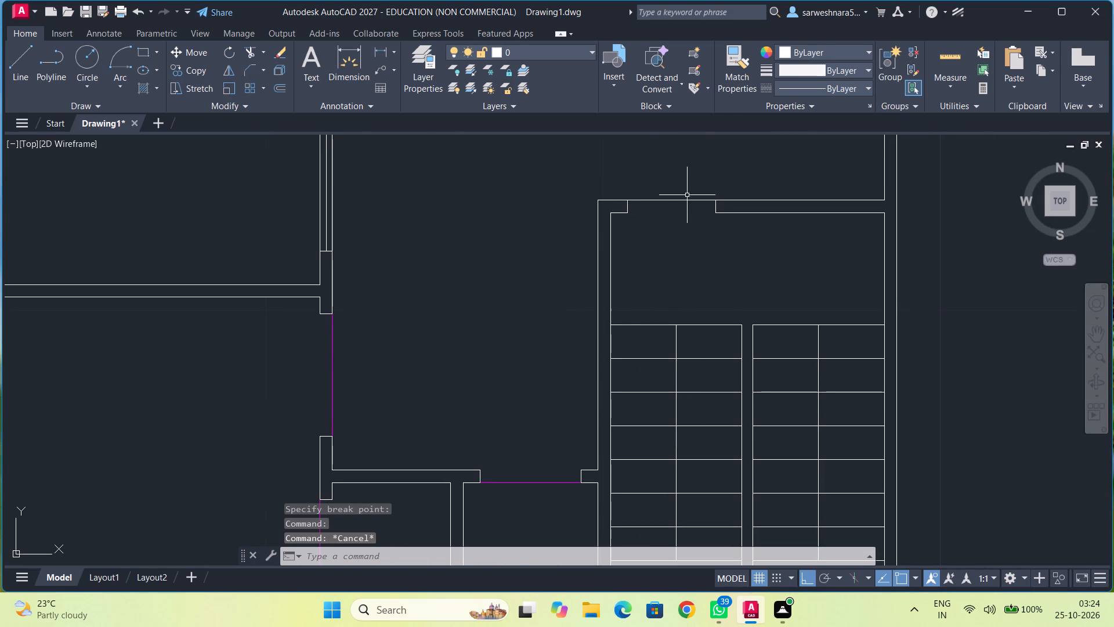
Break the outer north wall line of the staircase room at the east and west edges of its door opening.
right_click(682, 201)
left_click(696, 205)
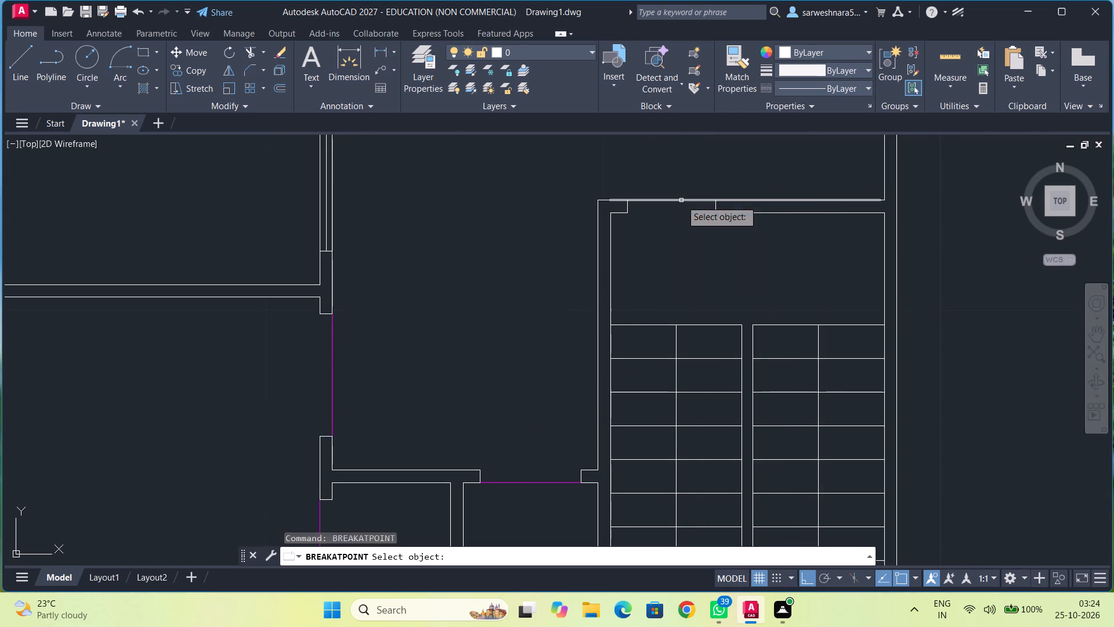
left_click(681, 200)
left_click(717, 200)
right_click(700, 200)
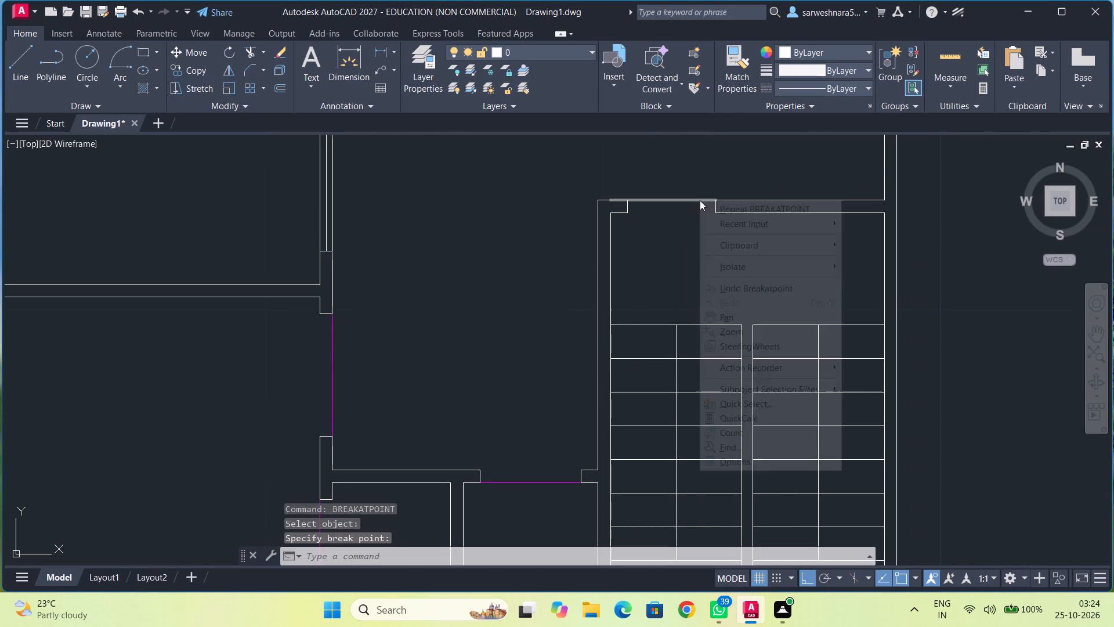
left_click(714, 202)
left_click(680, 200)
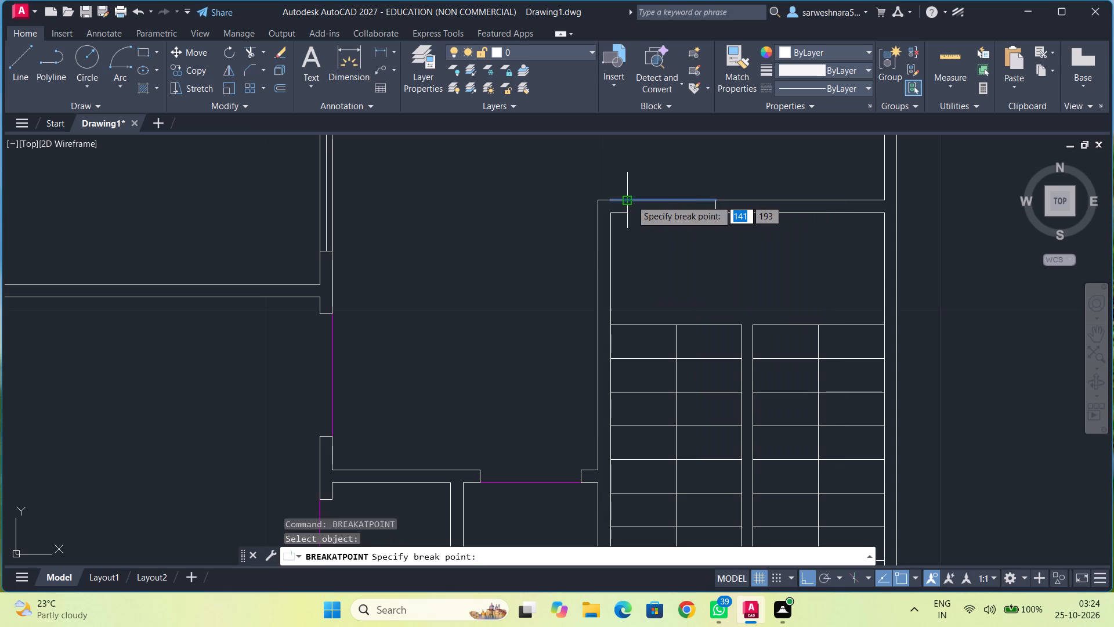
left_click(631, 200)
Colour the segment across the staircase room's door opening magenta.
left_click(647, 198)
left_click(856, 52)
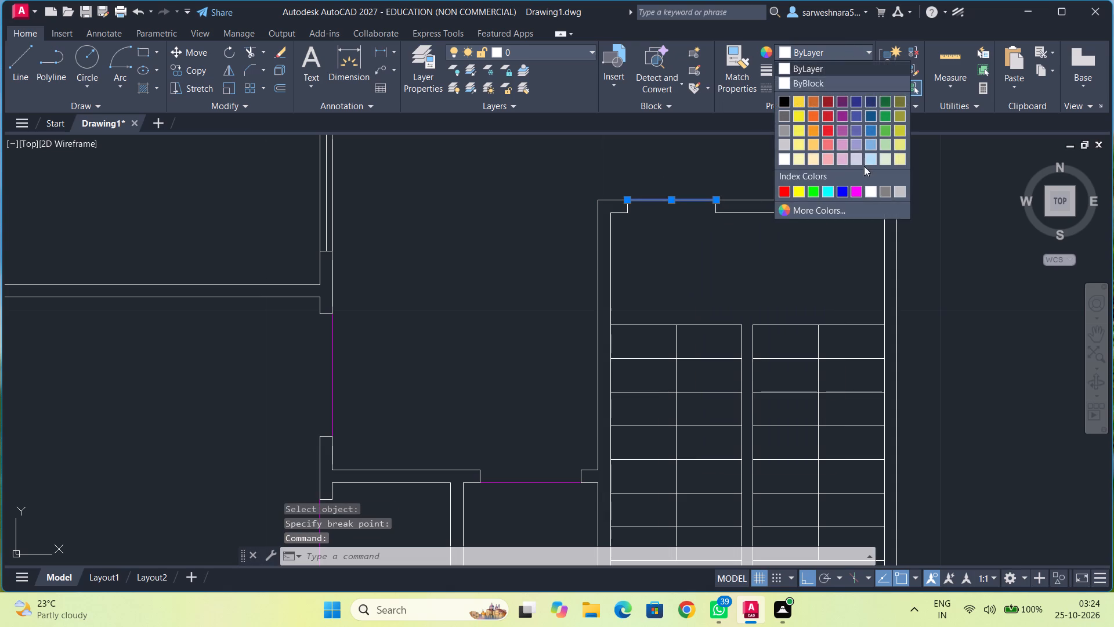
left_click(859, 190)
key("Escape")
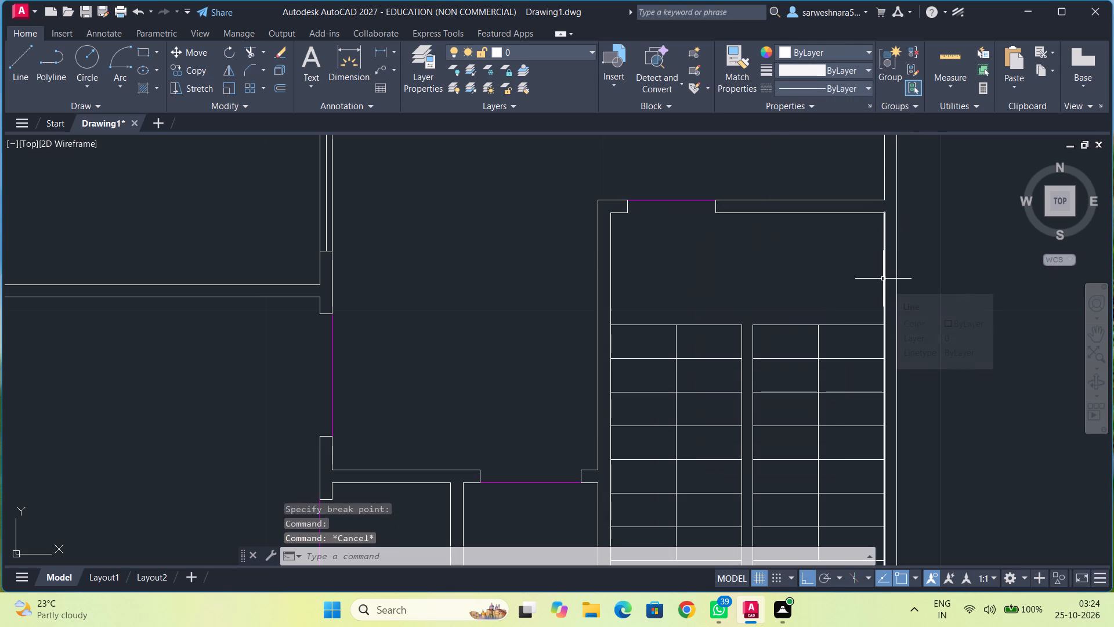
Colour the tread lines, centre lines and inner side lines of both stair flights in the right-hand plan magenta.
middle_click_drag(816, 288, 746, 179)
left_click_drag(703, 182, 638, 193)
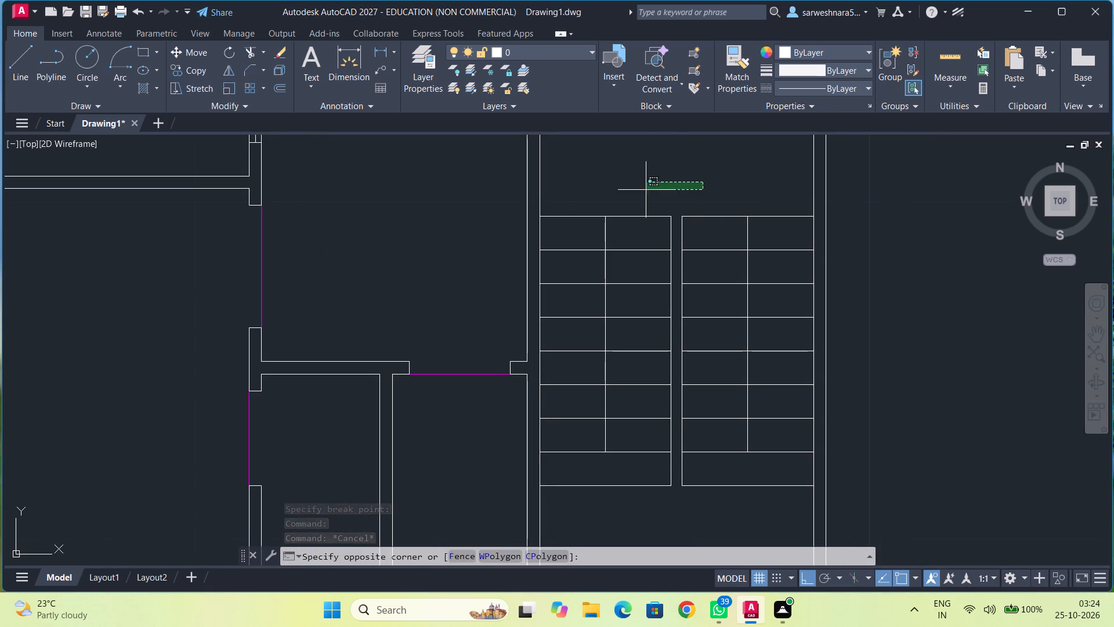
left_click_drag(638, 193, 761, 194)
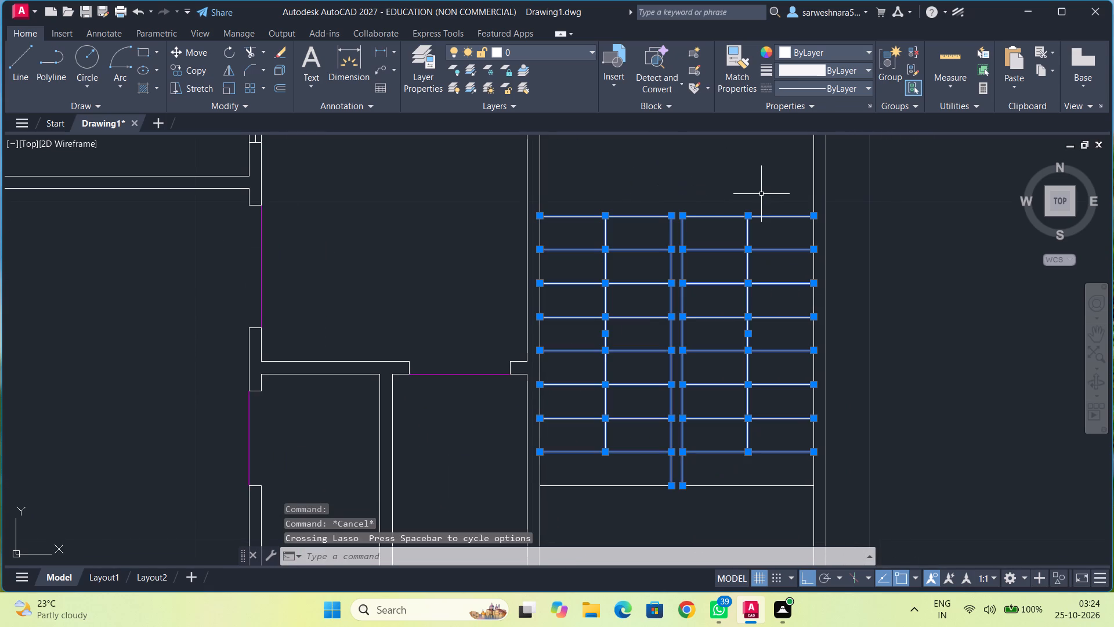
left_click(823, 55)
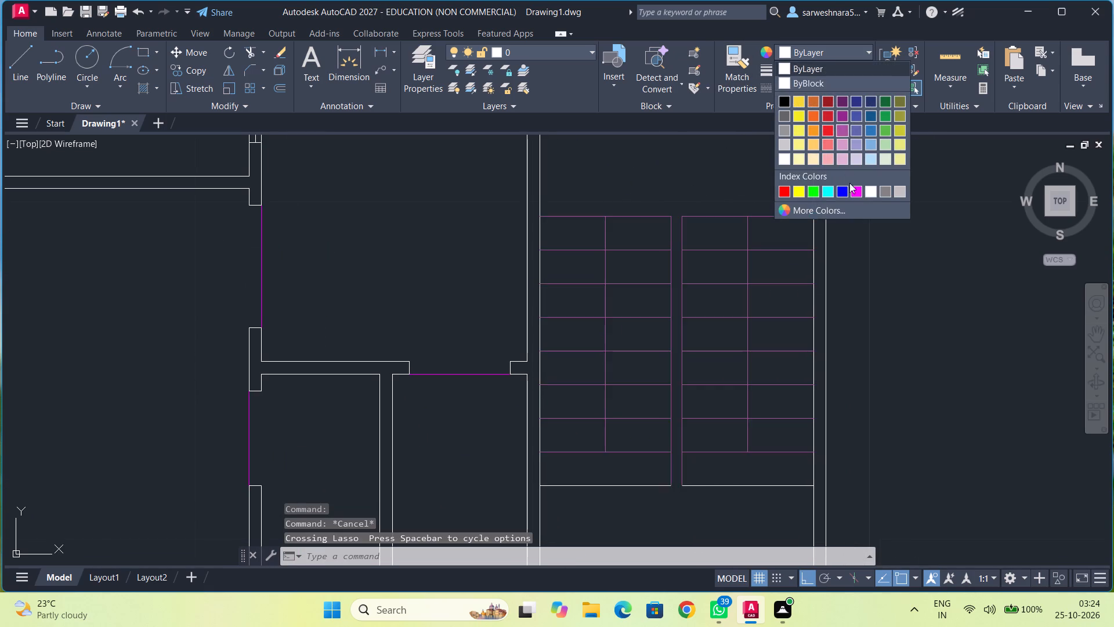
left_click(859, 193)
middle_click_drag(789, 371, 782, 239)
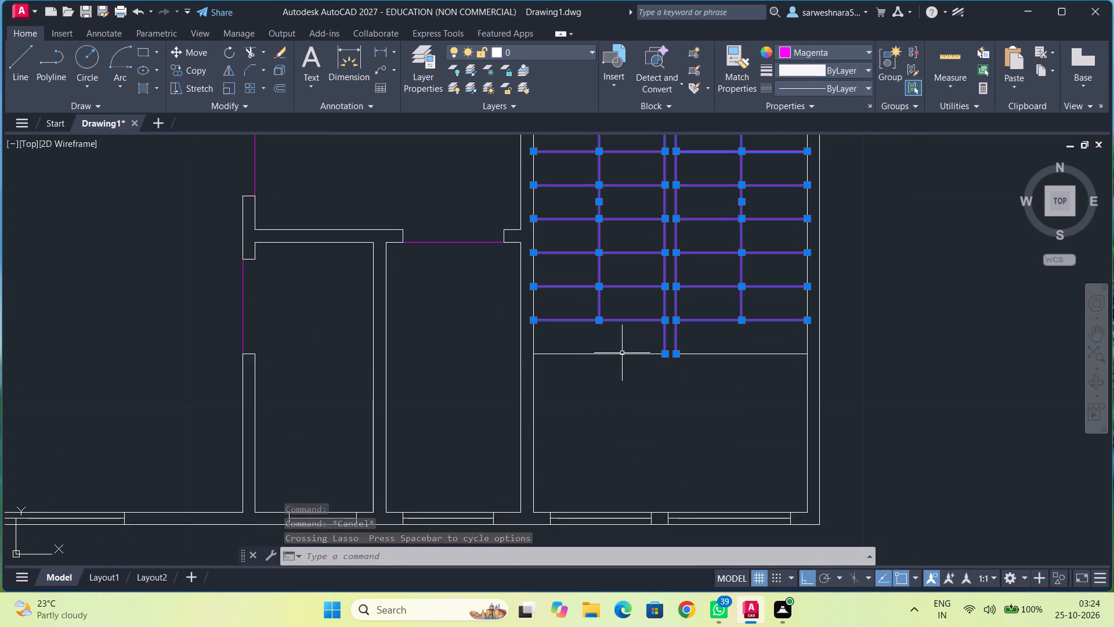
left_click(623, 354)
key("Escape")
Colour the two southernmost lines closing the stair flights magenta.
left_click(637, 356)
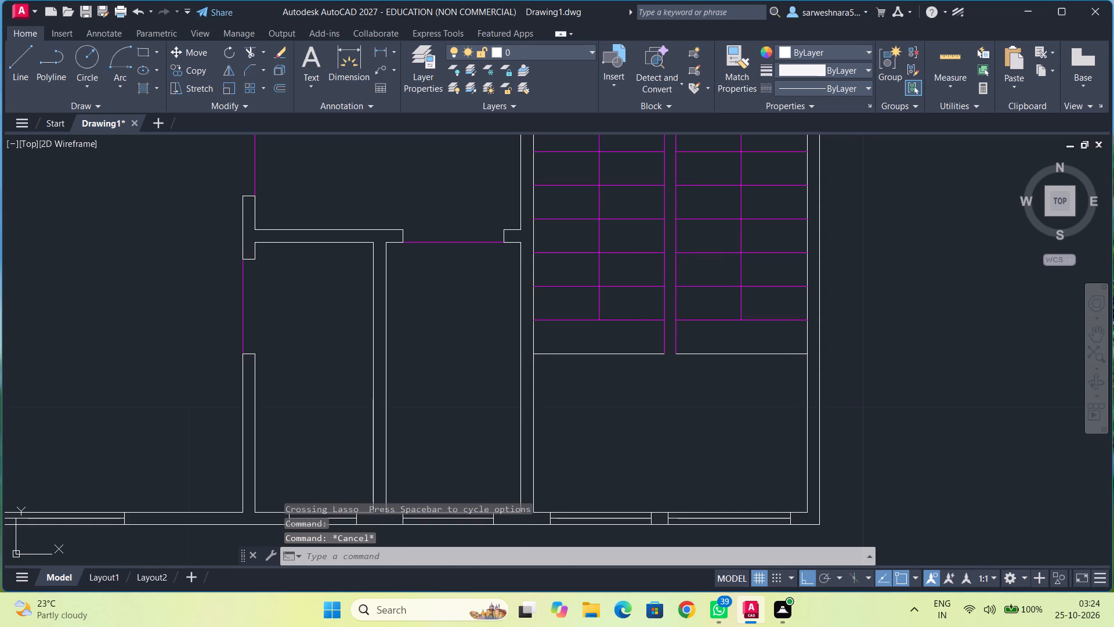
left_click(693, 351)
key("Escape")
left_click_drag(721, 355, 603, 354)
left_click(623, 352)
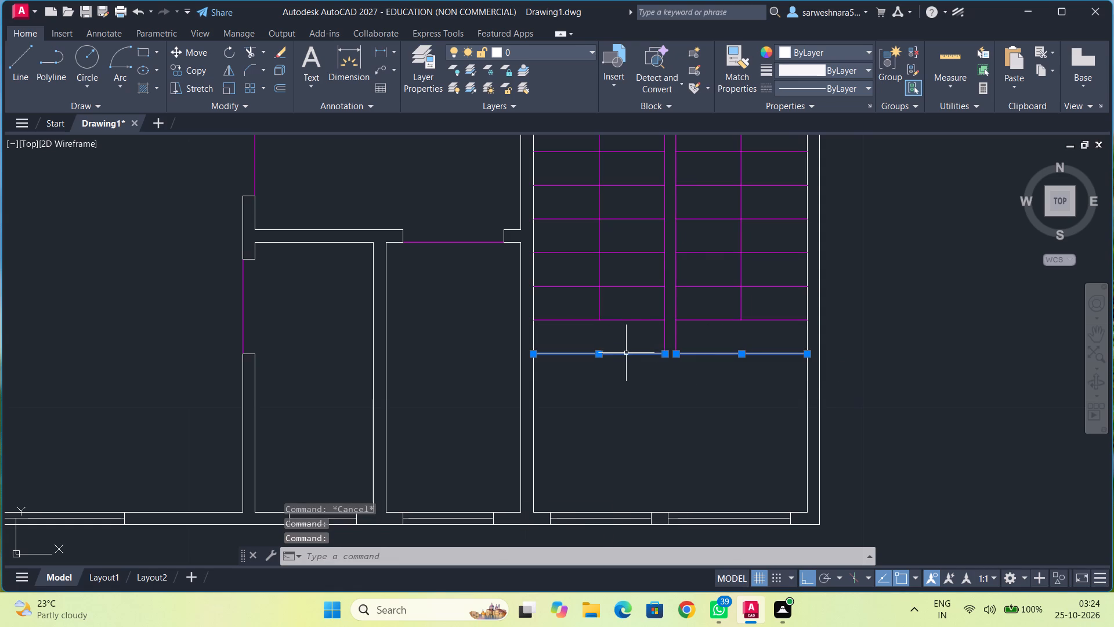
left_click(848, 50)
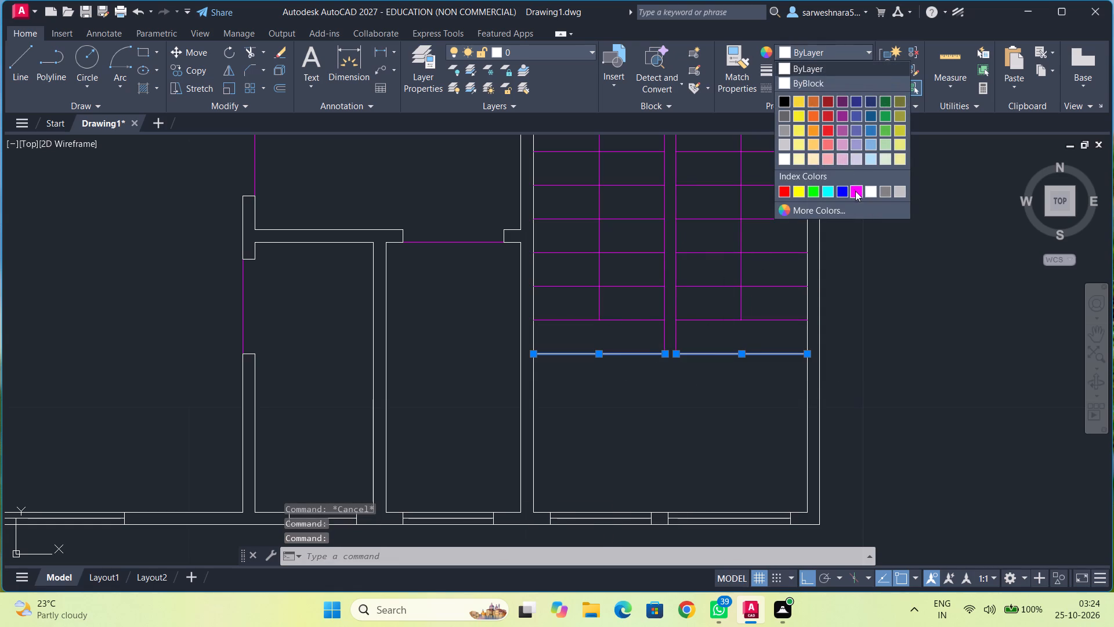
left_click(855, 191)
key("Escape")
In the left-hand plan, break the small north-middle room's inner south wall line at the west edge of its window.
scroll(869, 265, "down", 1)
middle_click_drag(875, 285, 873, 337)
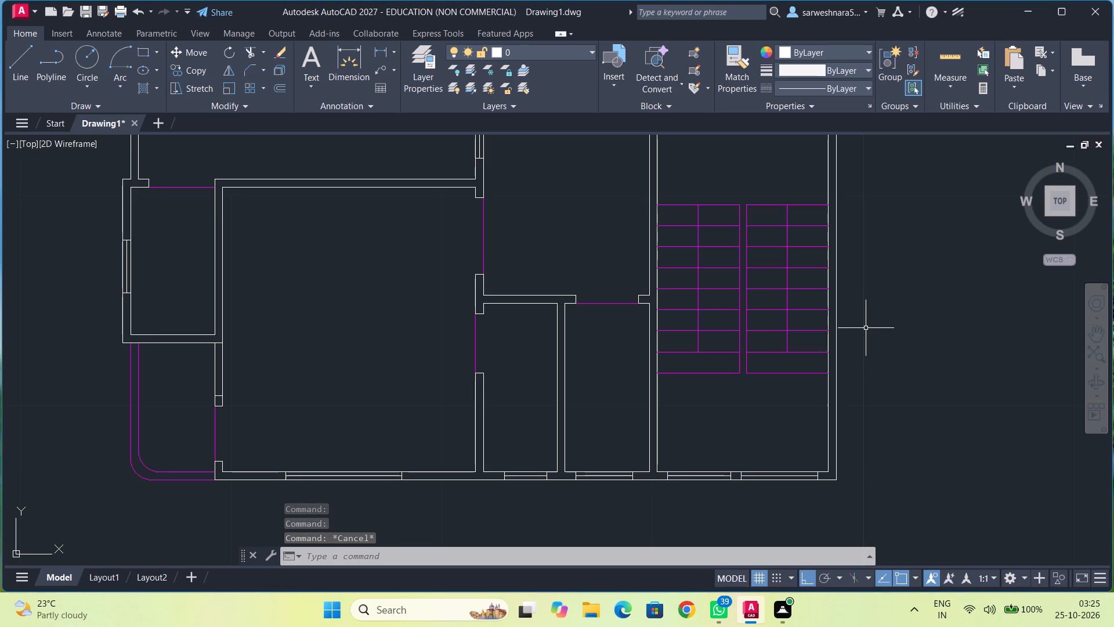
scroll(866, 328, "down", 2)
middle_click_drag(613, 223, 628, 278)
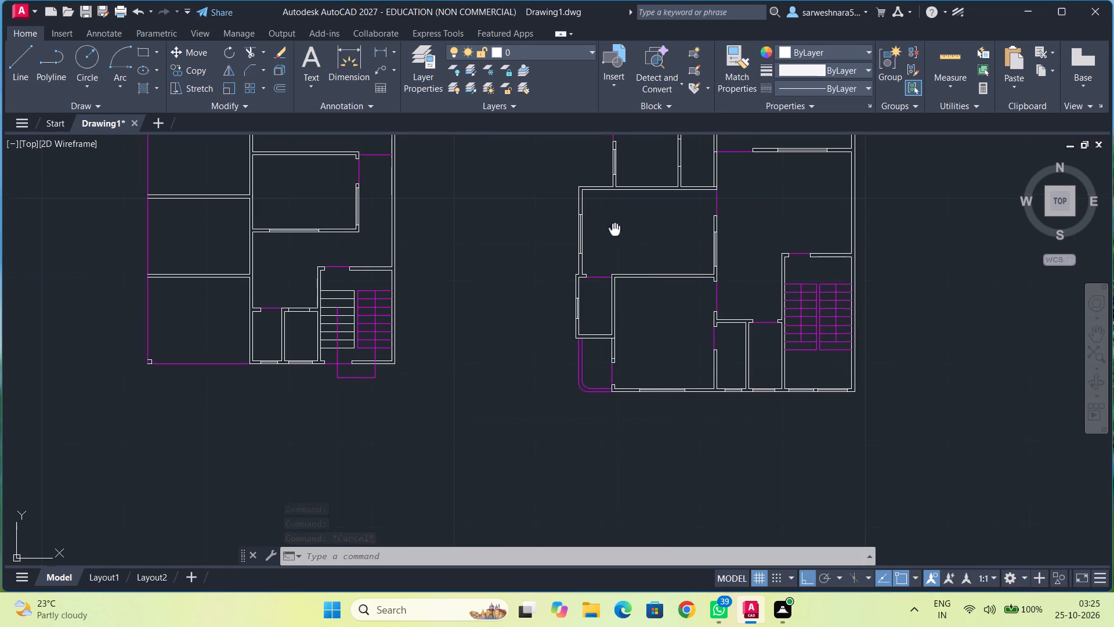
middle_click_drag(628, 278, 661, 332)
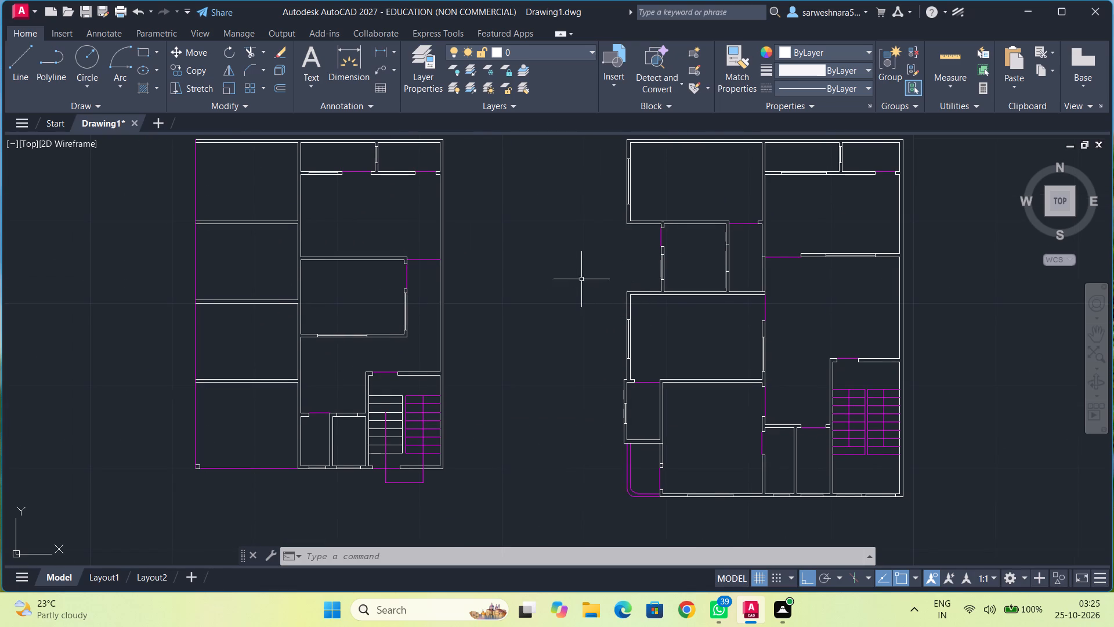
middle_click_drag(374, 237, 489, 297)
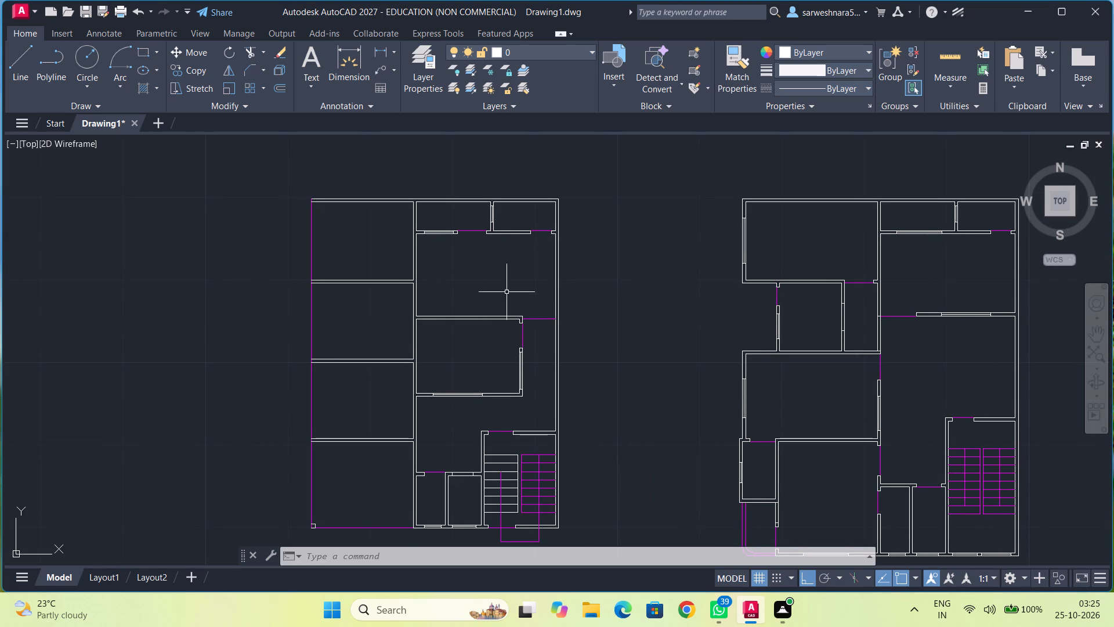
scroll(497, 287, "up", 2)
middle_click_drag(455, 273, 414, 459)
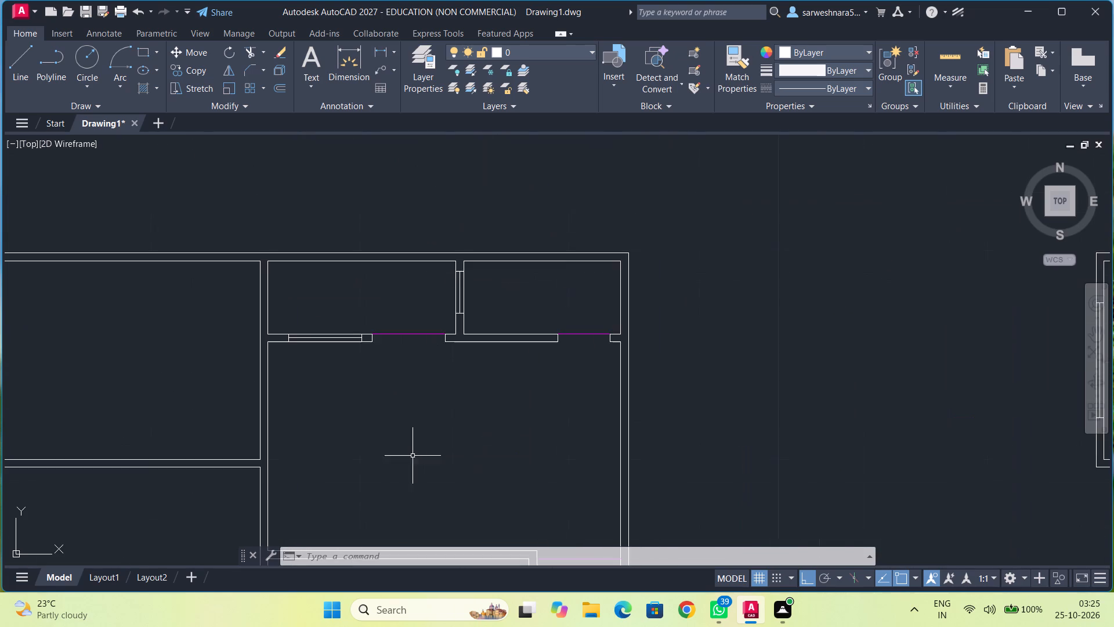
scroll(371, 404, "up", 2)
middle_click_drag(370, 402, 543, 502)
middle_click_drag(476, 433, 491, 462)
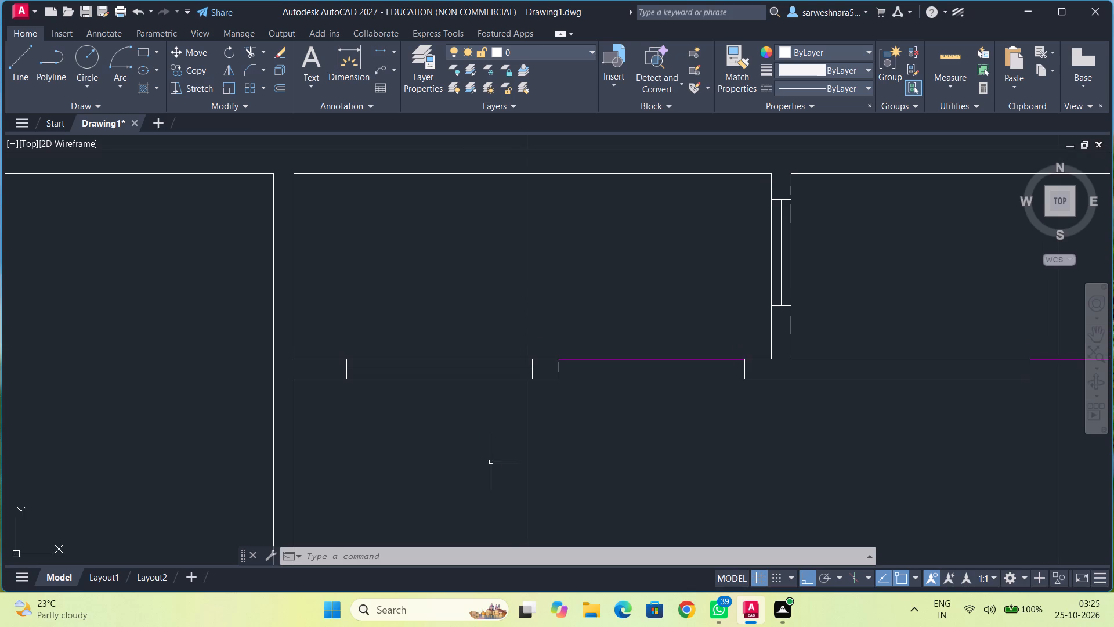
scroll(491, 462, "up", 1)
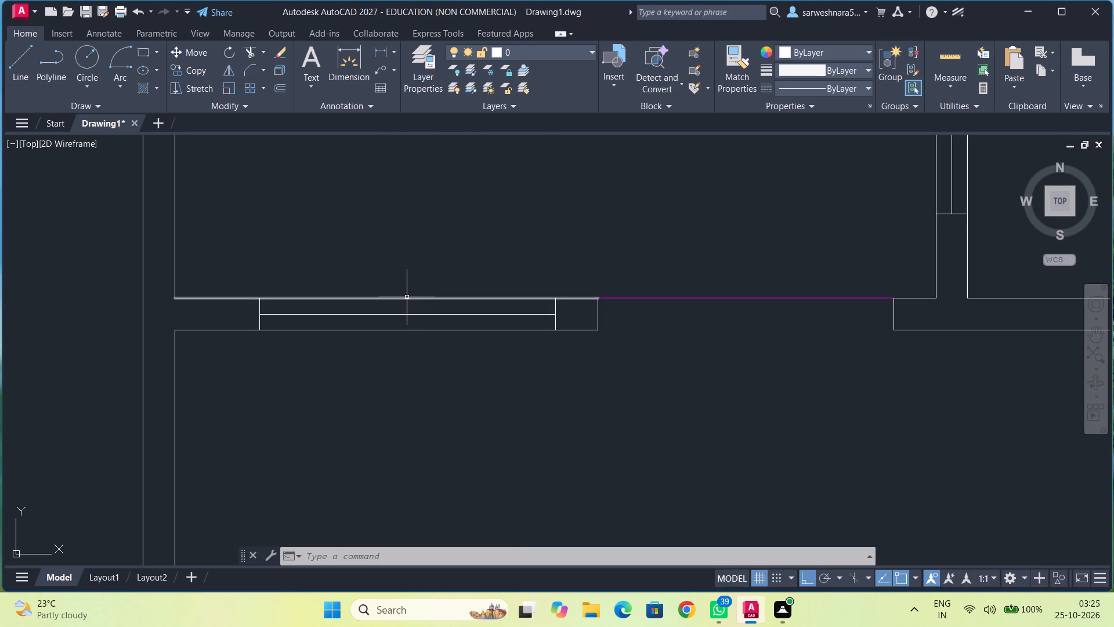
right_click(391, 353)
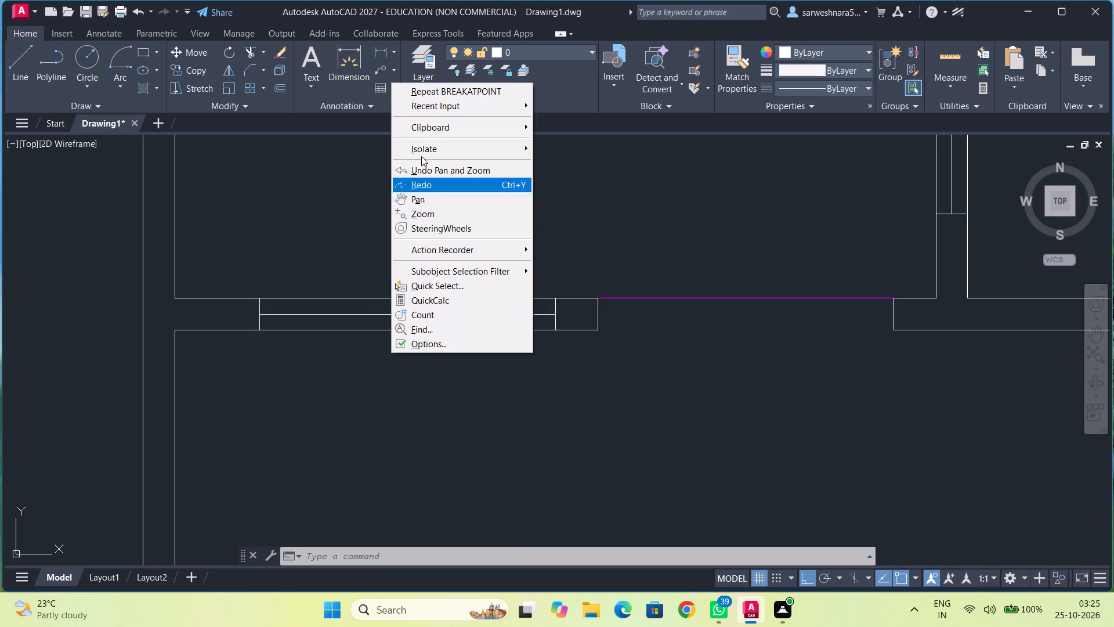
left_click(435, 94)
left_click(295, 298)
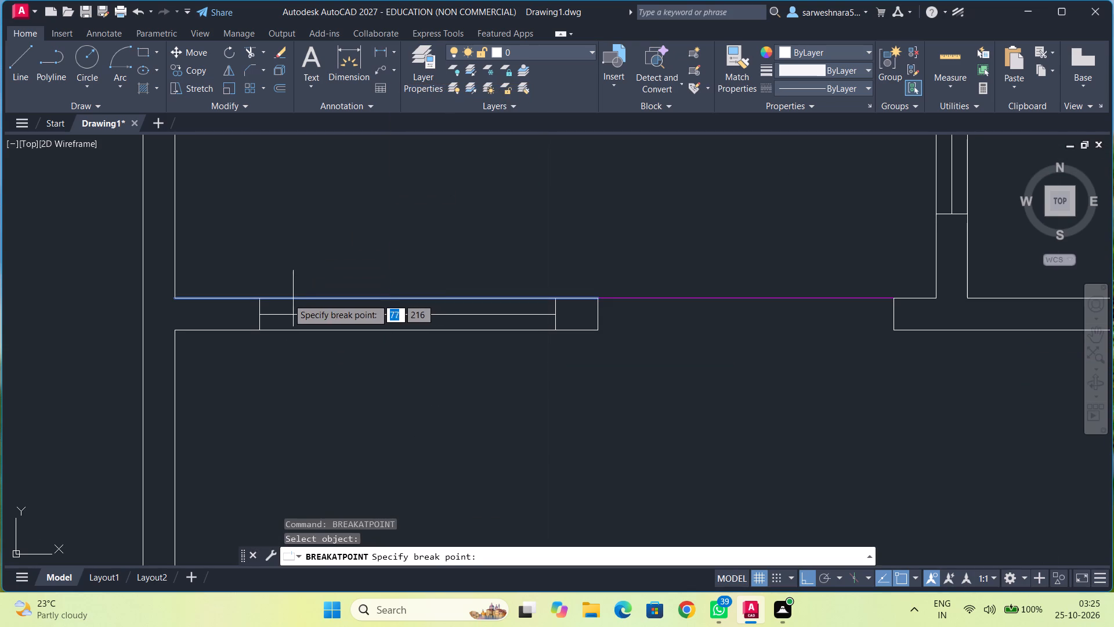
left_click(259, 297)
Break the small north-middle room's inner south wall line at the window's east edge, and the outer line at both window edges.
right_click(319, 275)
left_click(379, 278)
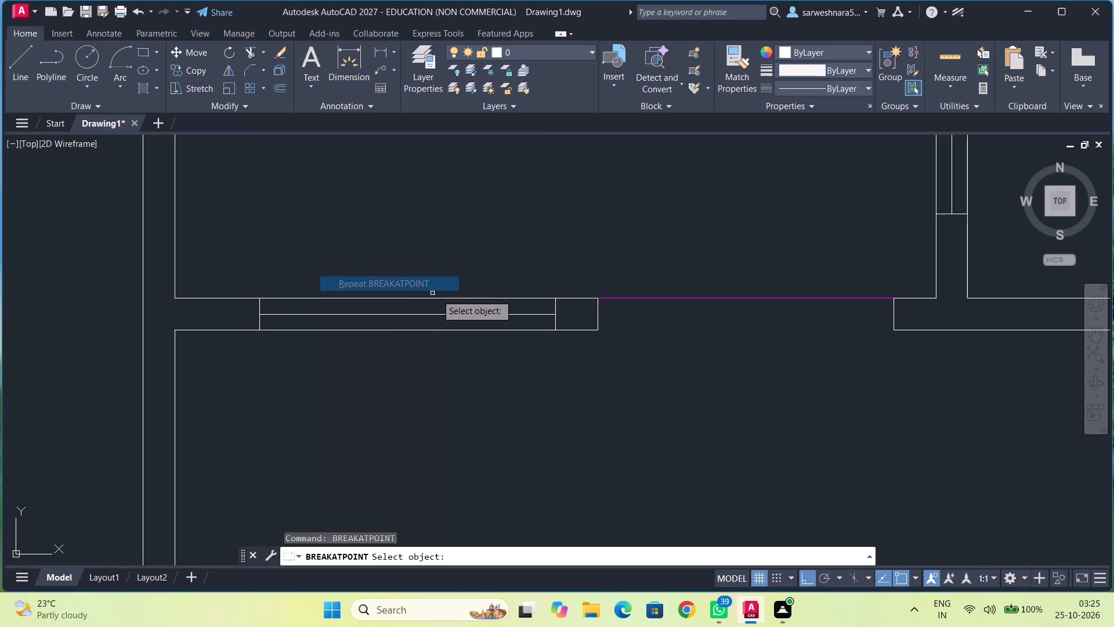
left_click(454, 297)
left_click(558, 300)
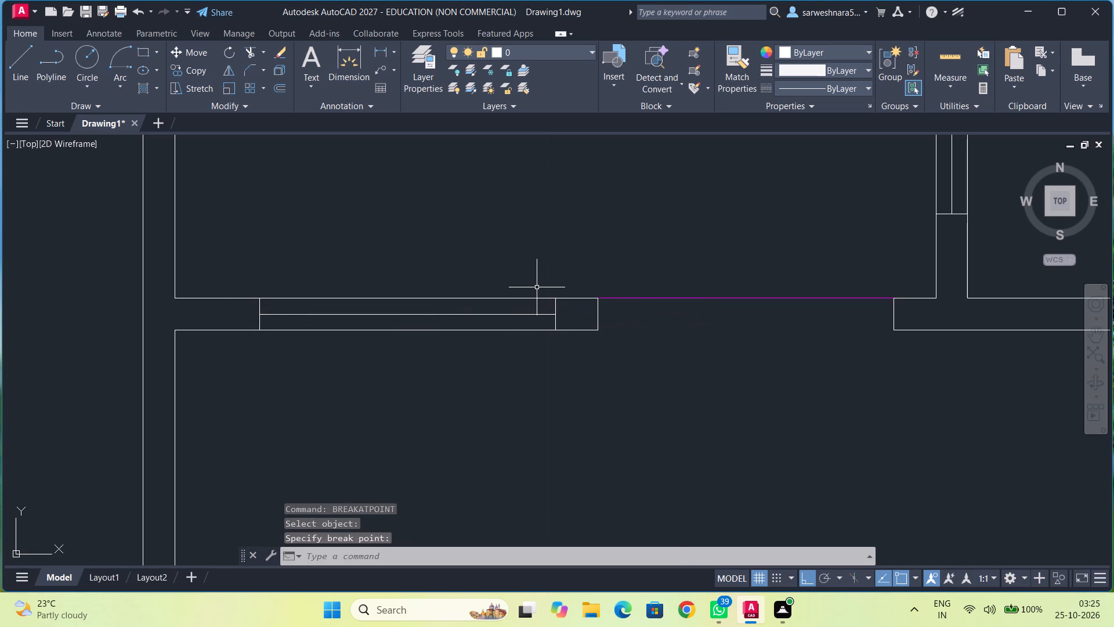
right_click(536, 287)
left_click(556, 290)
left_click(510, 331)
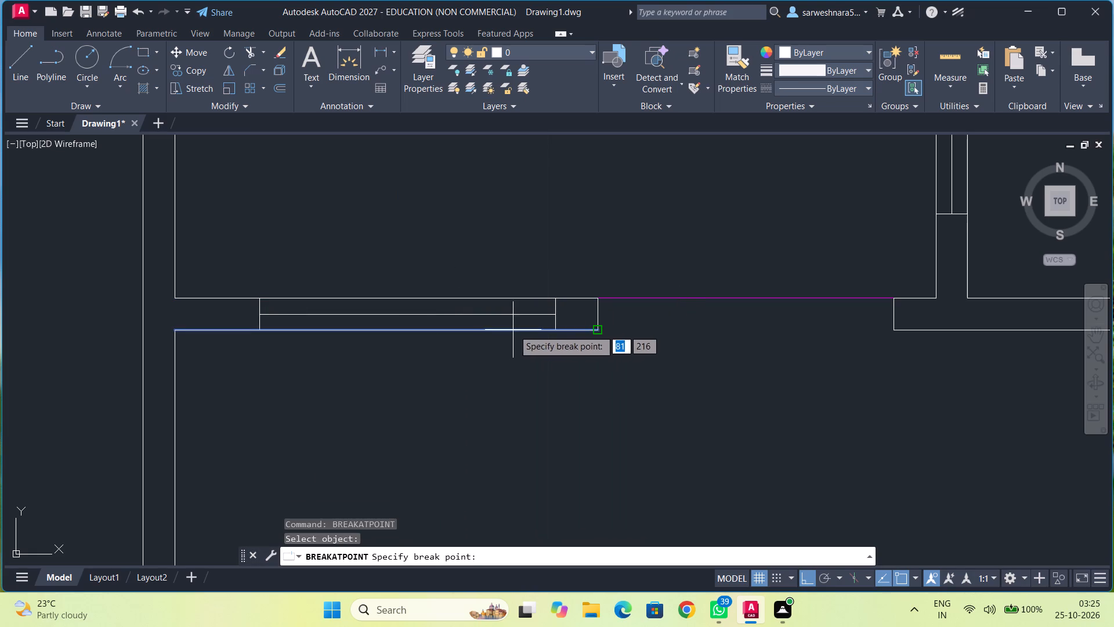
left_click(552, 329)
right_click(538, 334)
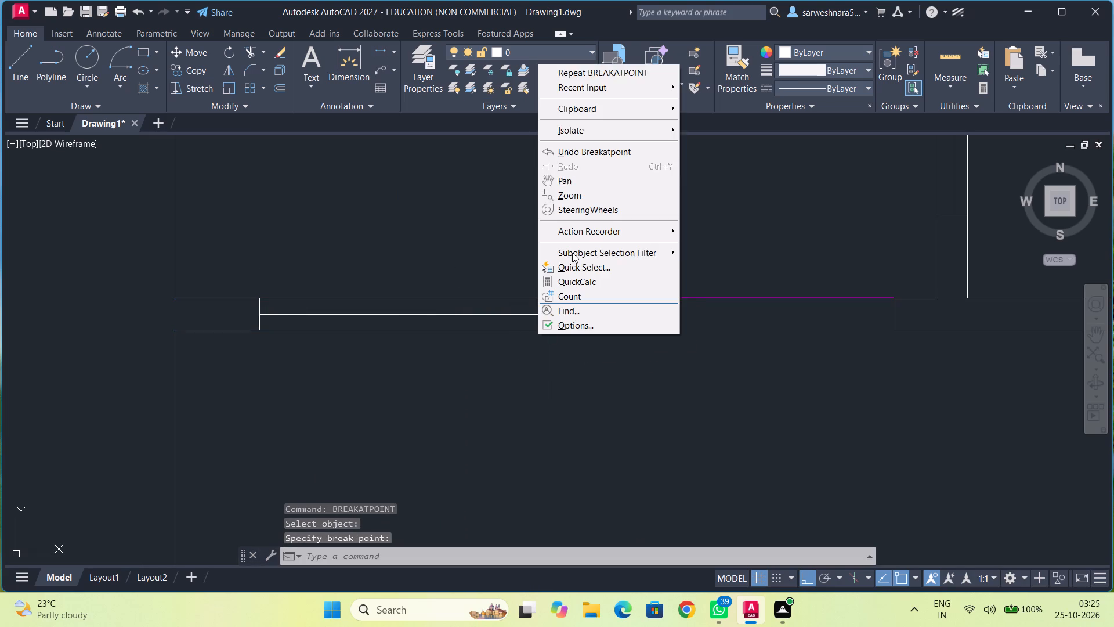
left_click(568, 73)
left_click(493, 331)
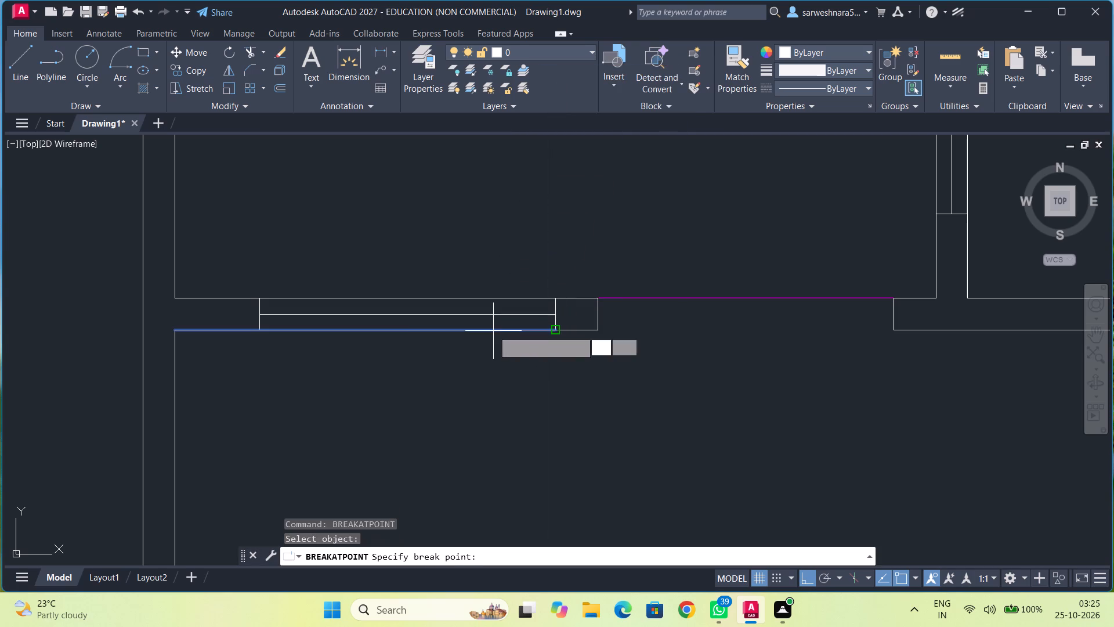
left_click(259, 331)
Colour the three long lines and both end lines of the south wall window red (237,31,36).
left_click_drag(405, 280, 436, 366)
left_click(851, 55)
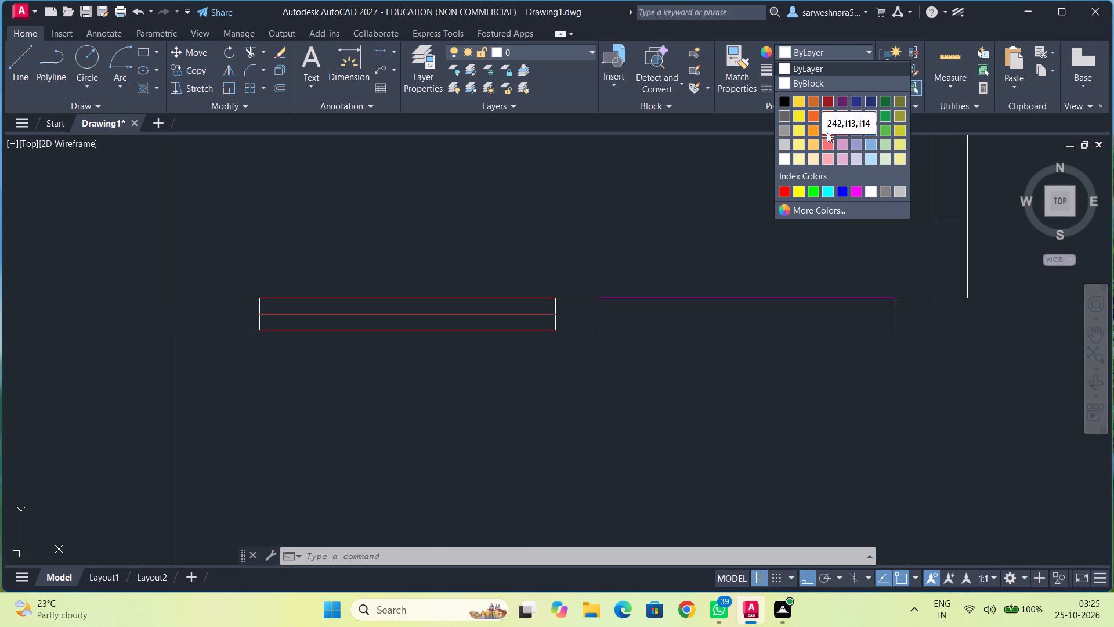
left_click(829, 129)
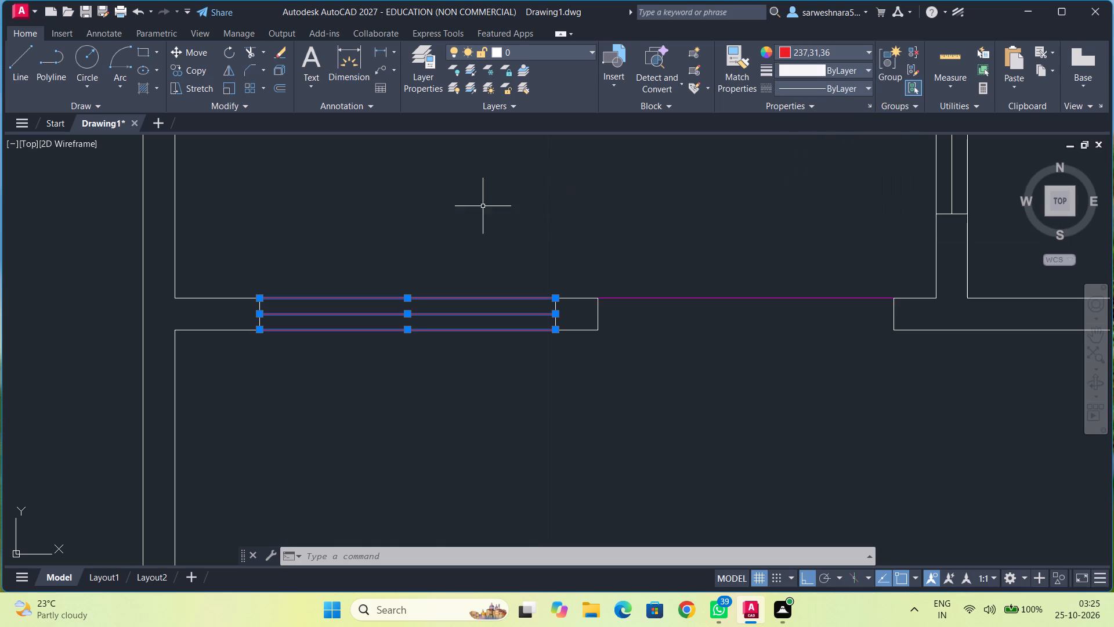
key("Escape")
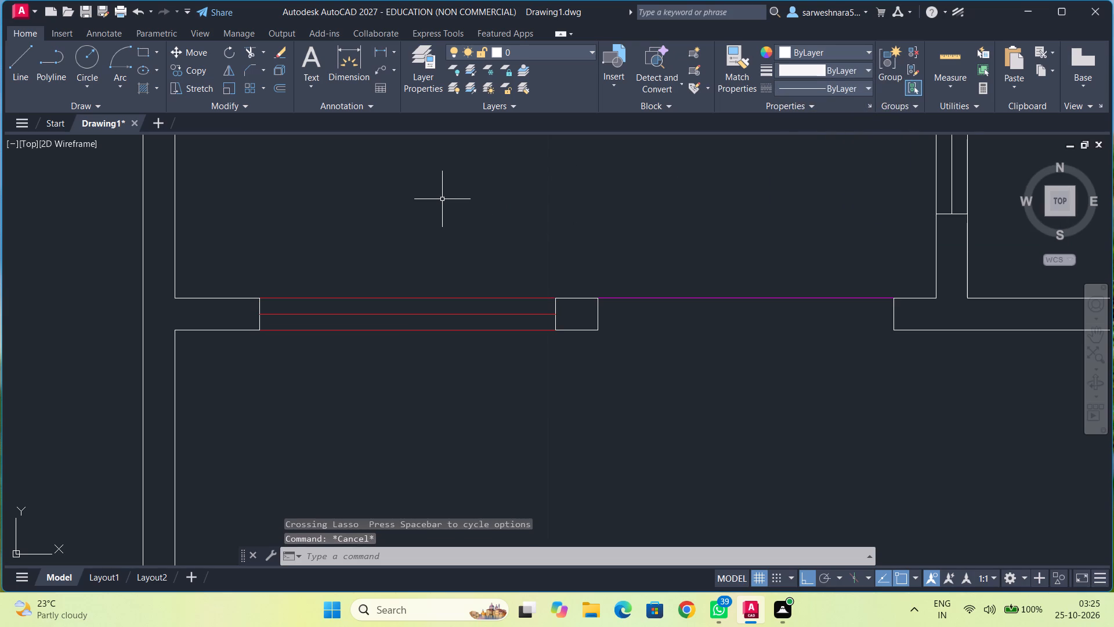
left_click(258, 308)
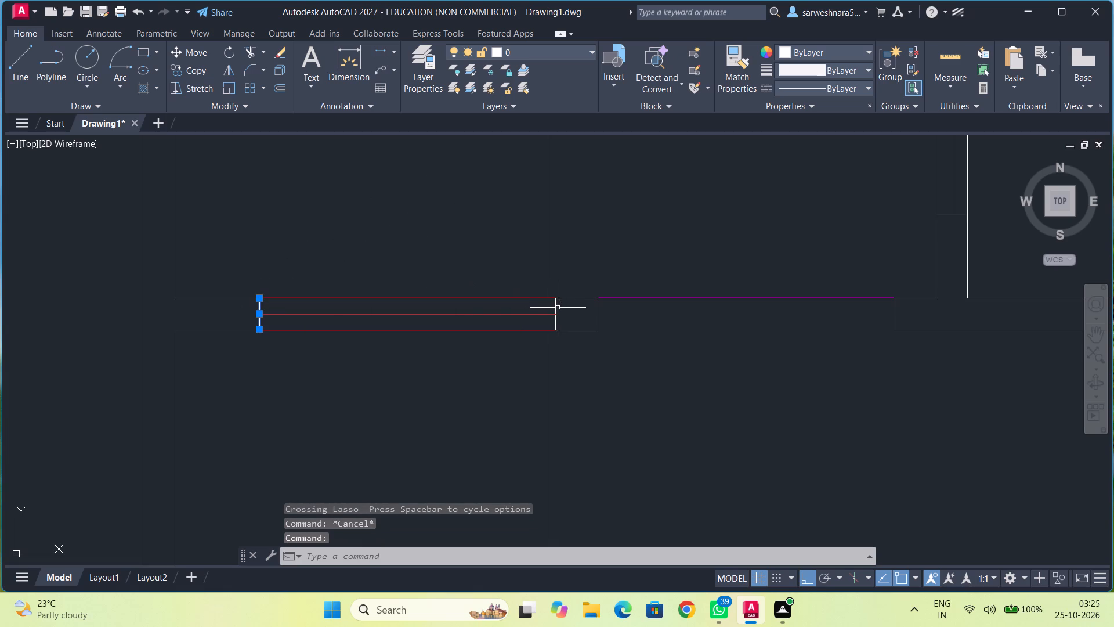
left_click(558, 307)
left_click(823, 44)
left_click(841, 51)
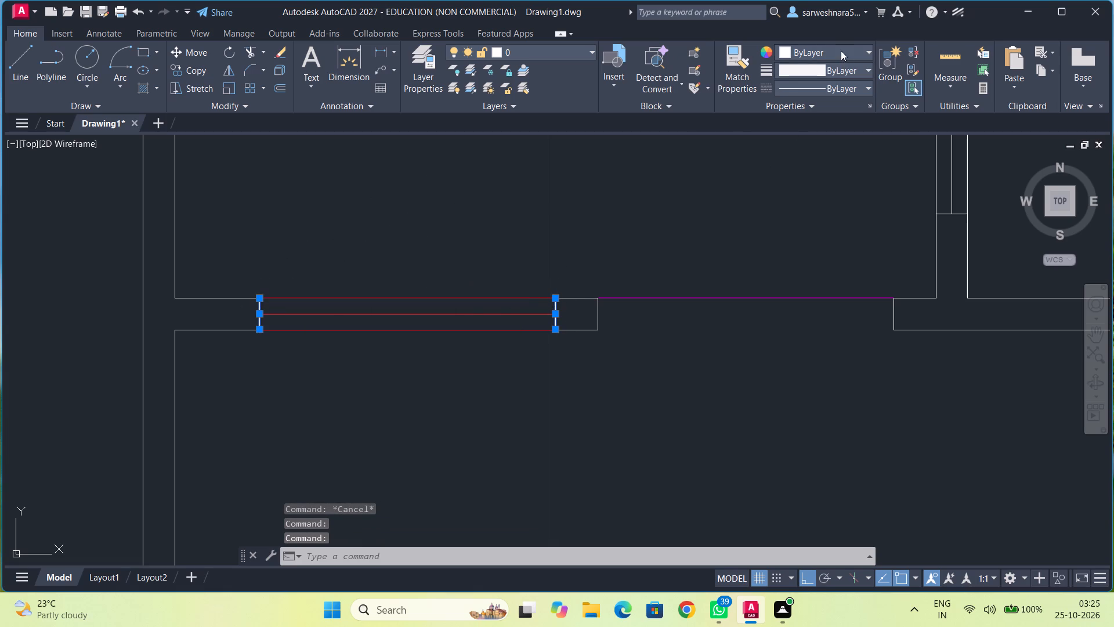
left_click(829, 125)
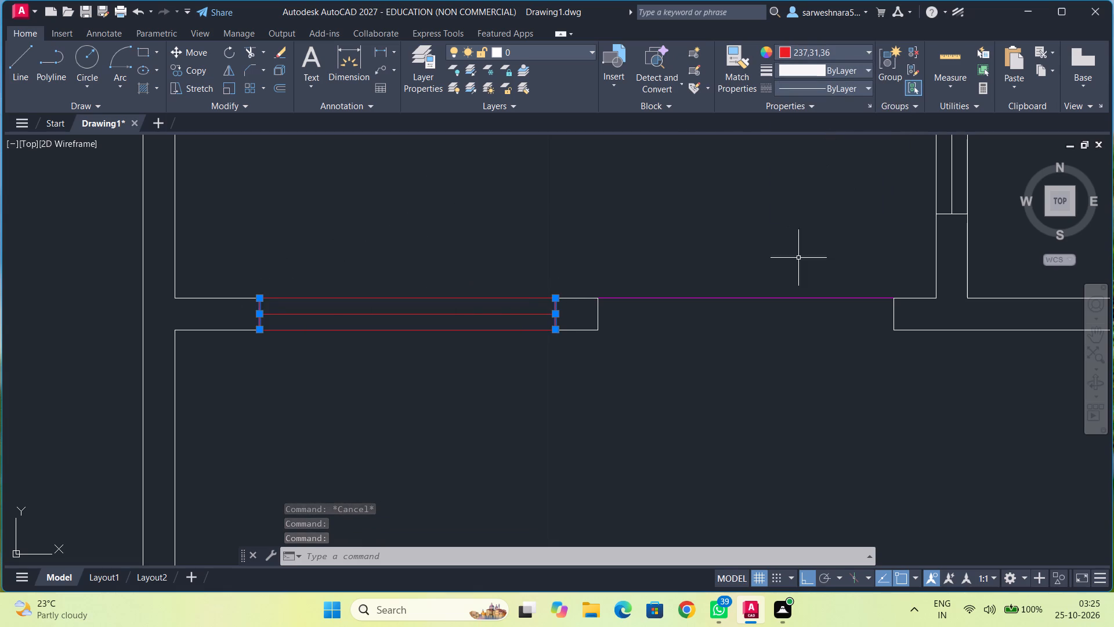
key("Escape")
Break the east line of the partition between the two small northern rooms at the window's north and south edges.
scroll(763, 340, "down", 1)
middle_click_drag(754, 340, 511, 293)
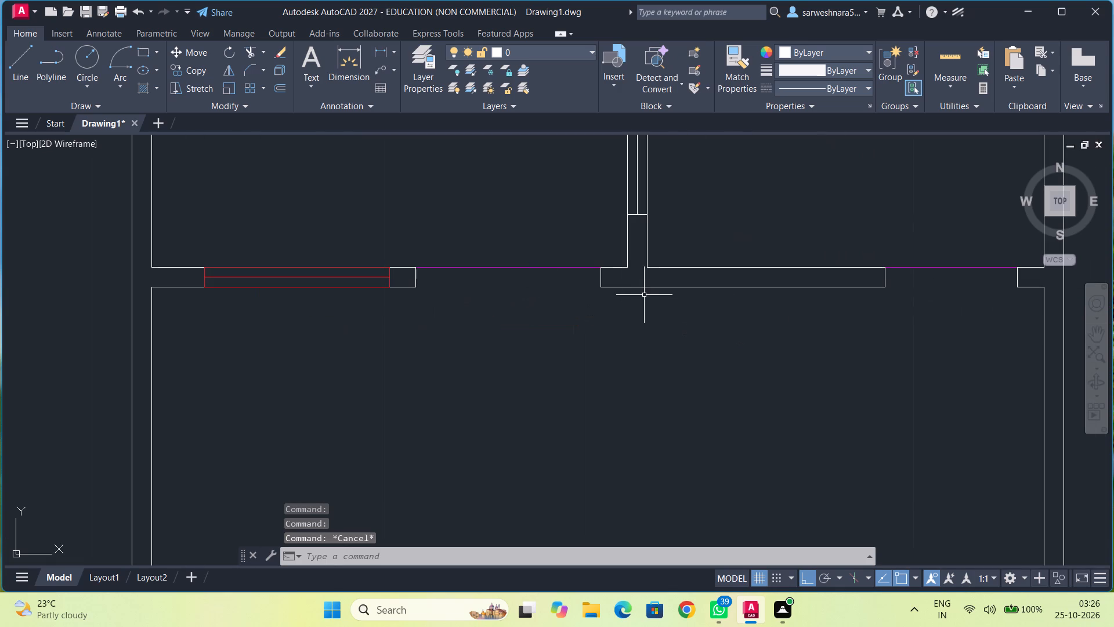
middle_click_drag(707, 206, 674, 327)
scroll(663, 302, "up", 1)
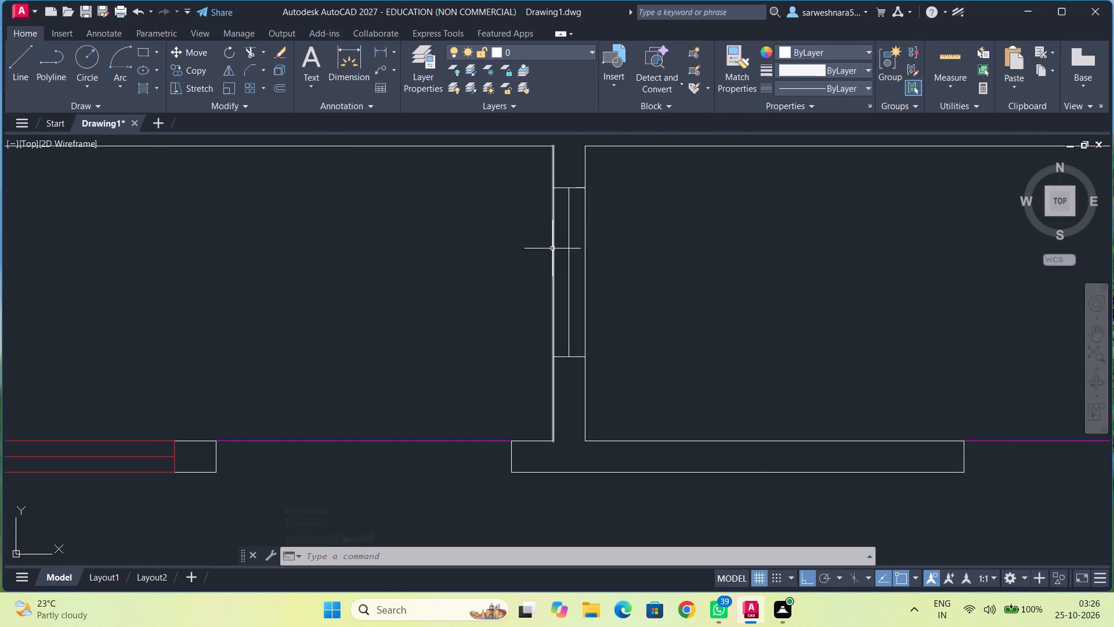
right_click(618, 260)
left_click(673, 273)
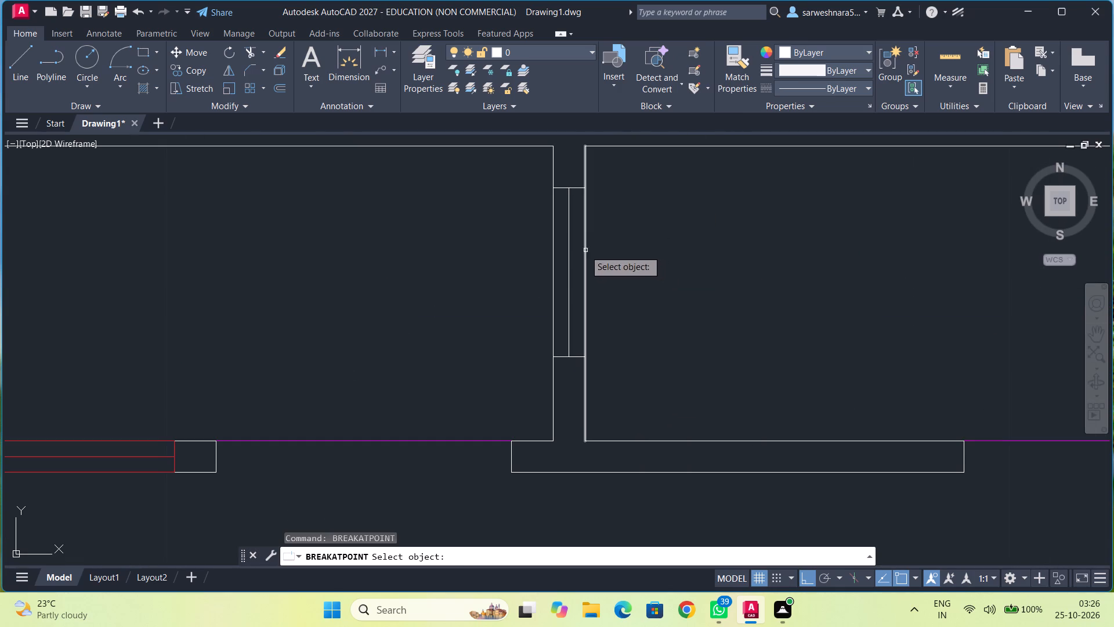
left_click(585, 250)
left_click(583, 188)
right_click(601, 219)
left_click(637, 235)
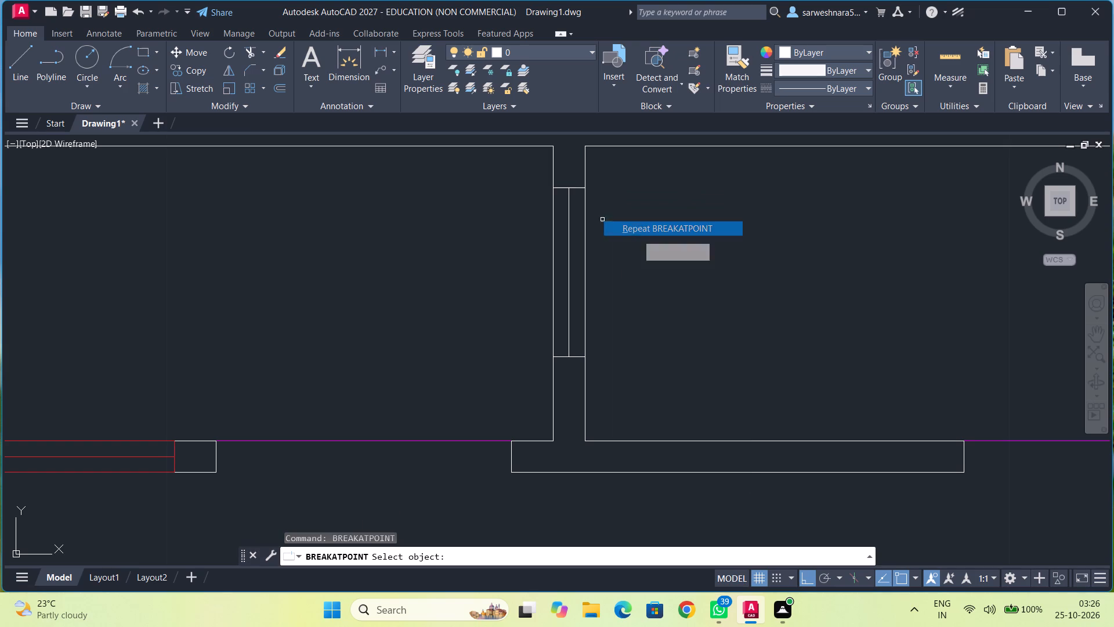
left_click(585, 273)
left_click(584, 356)
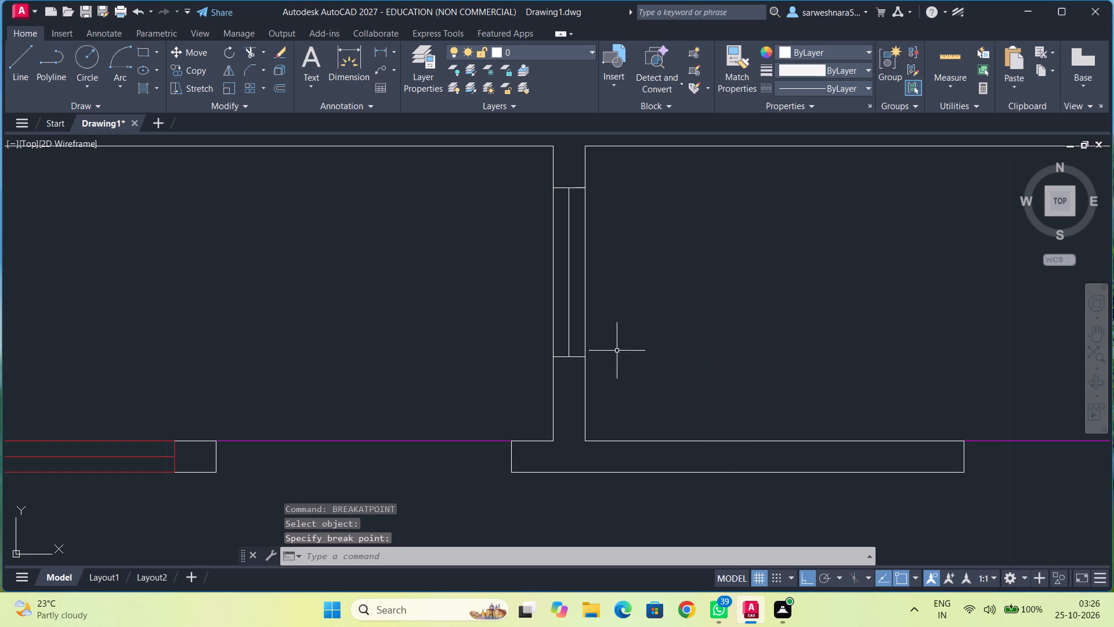
Break the west line of the same partition wall at the window's north and south edges.
right_click(617, 351)
left_click(664, 82)
left_click(551, 230)
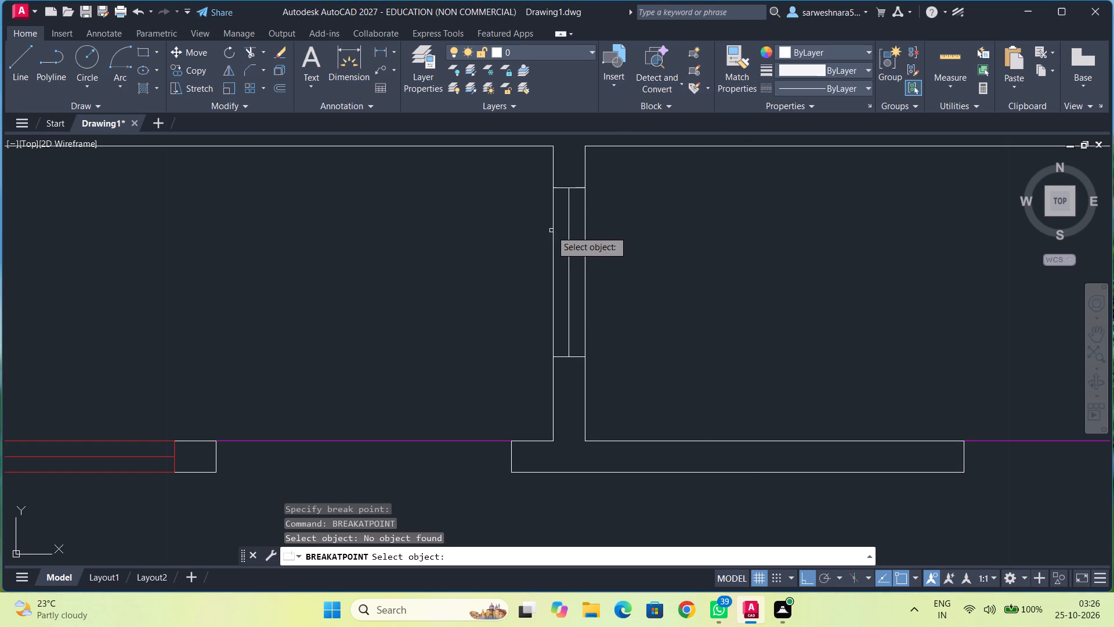
left_click(554, 203)
left_click(554, 189)
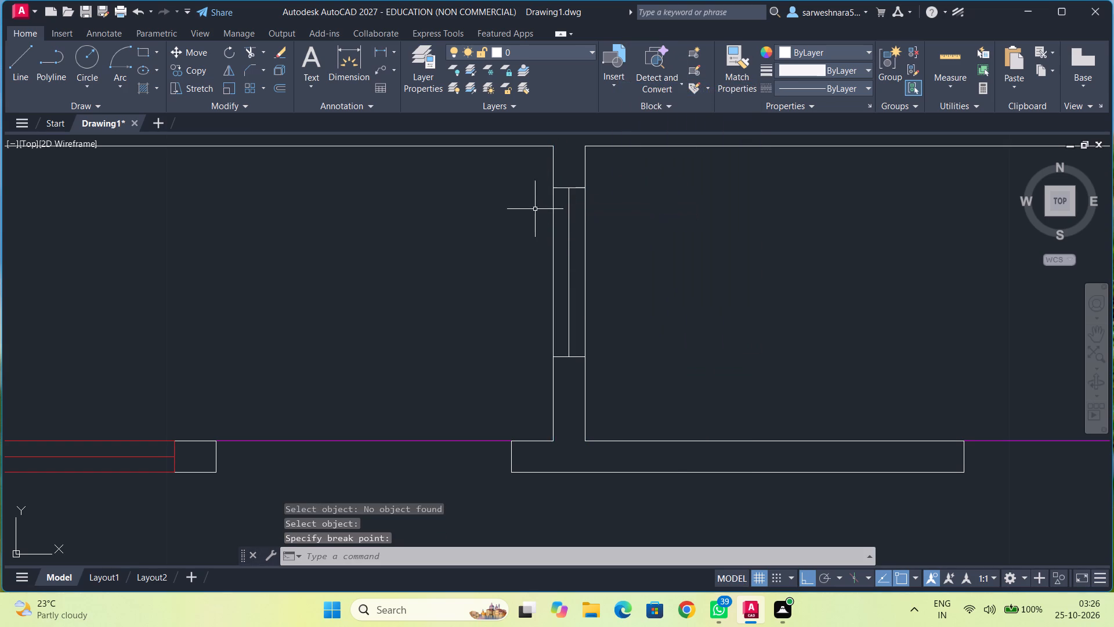
right_click(534, 211)
left_click(562, 217)
left_click(554, 226)
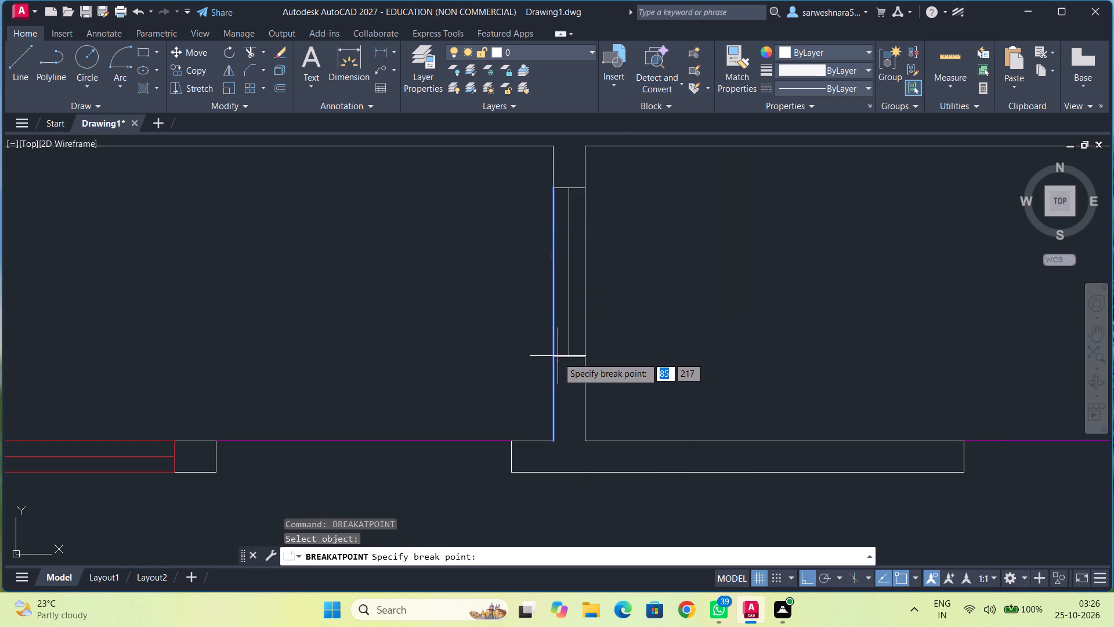
left_click(556, 360)
Colour the three long lines and both end lines of the partition wall window red (237,31,36).
left_click_drag(661, 236, 581, 285)
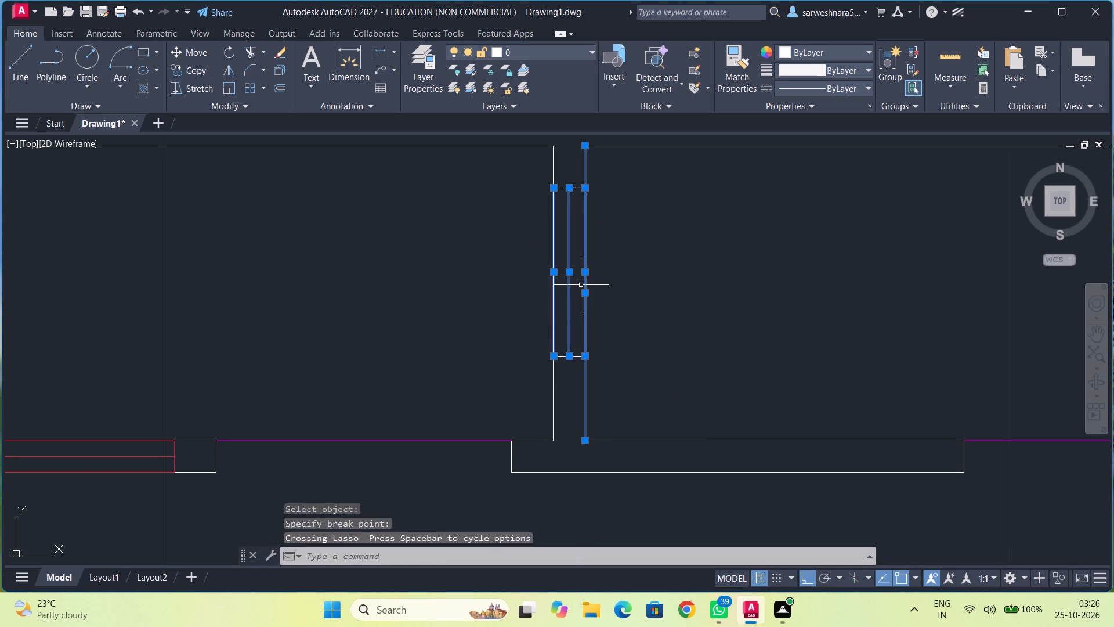
key("Escape")
left_click(587, 255)
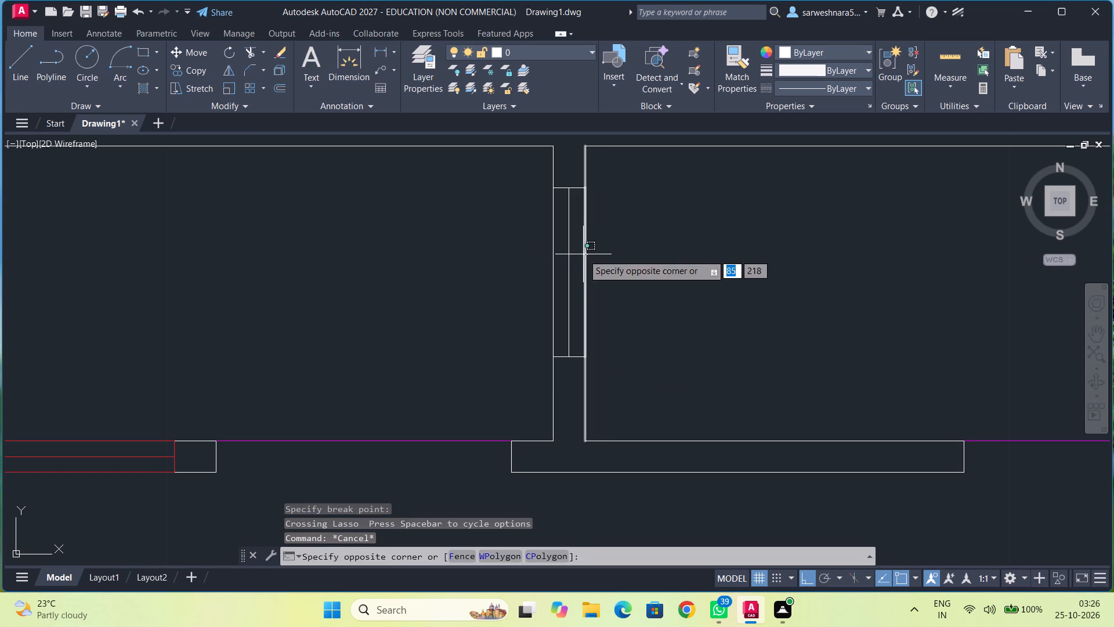
left_click(583, 254)
key("Escape")
left_click(585, 255)
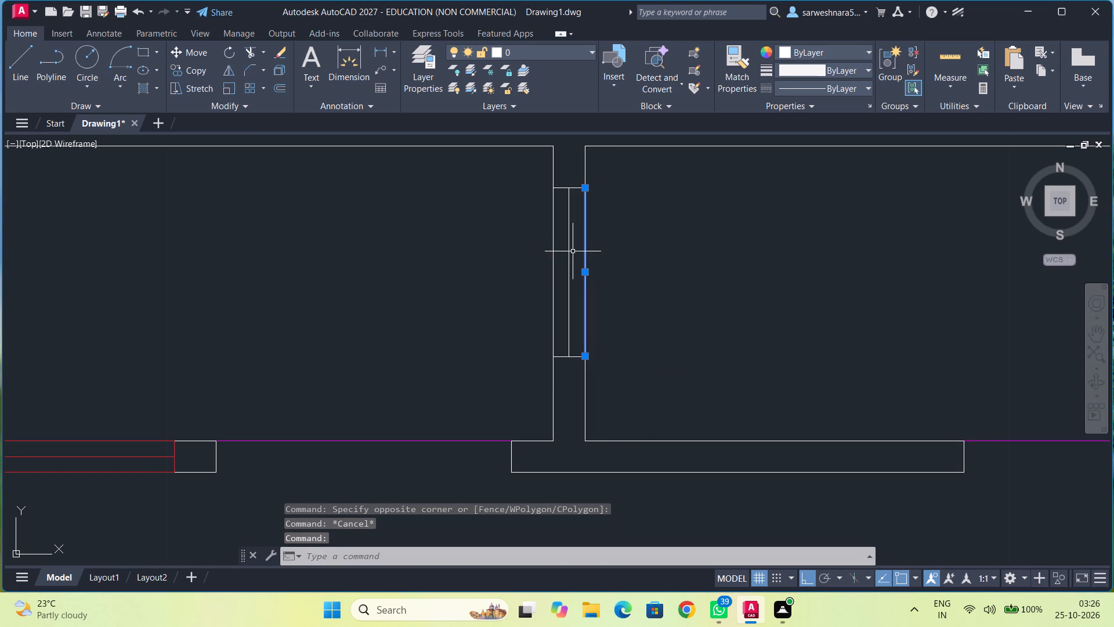
left_click(570, 250)
left_click(554, 246)
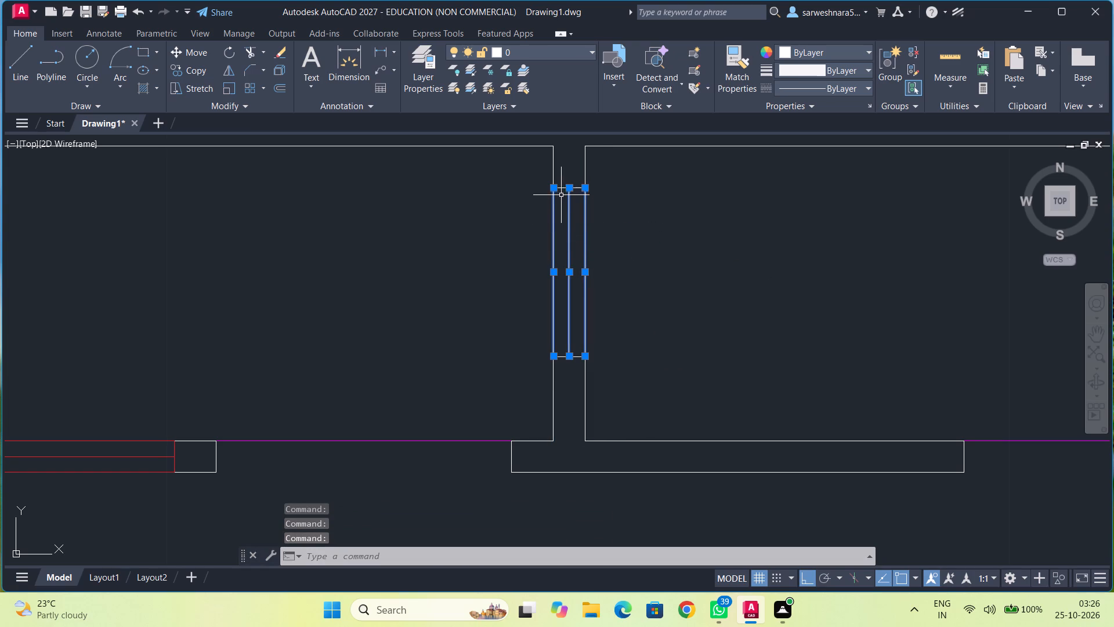
left_click(562, 189)
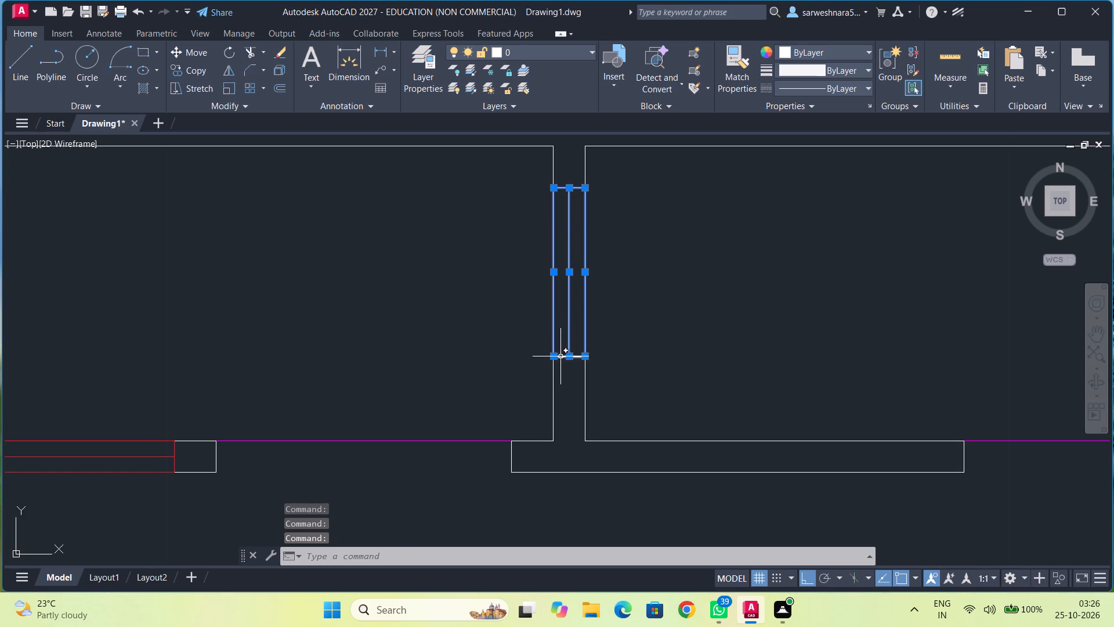
left_click(560, 356)
left_click(835, 55)
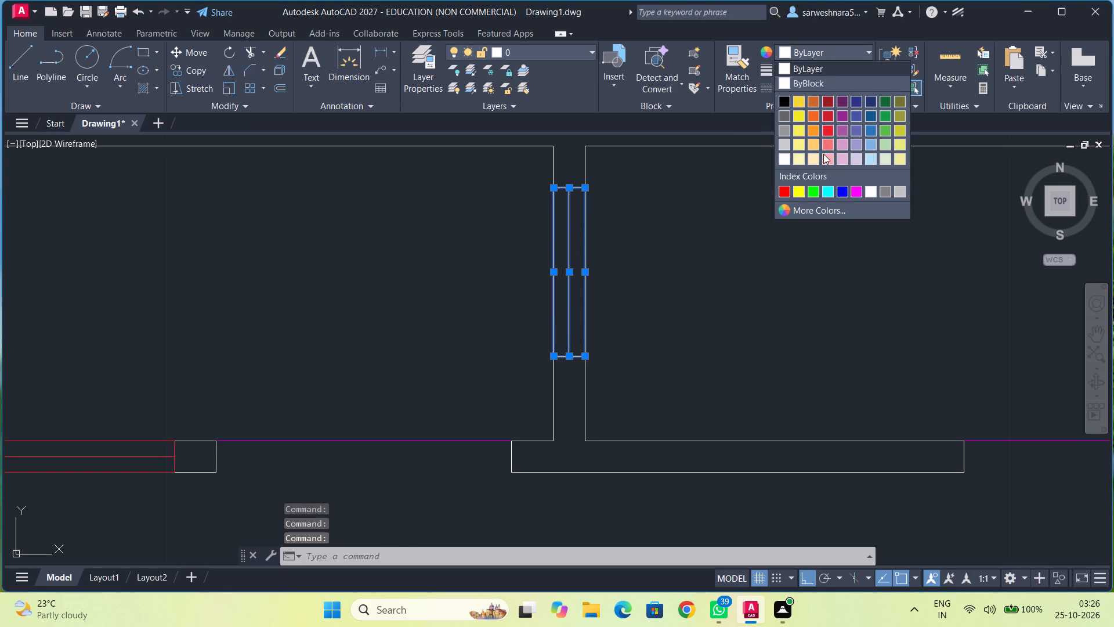
left_click(829, 133)
key("Escape")
In the room south of the large central space, break the east wall's outer line at the window's north and south edges.
scroll(770, 268, "down", 1)
middle_click_drag(771, 268, 622, 259)
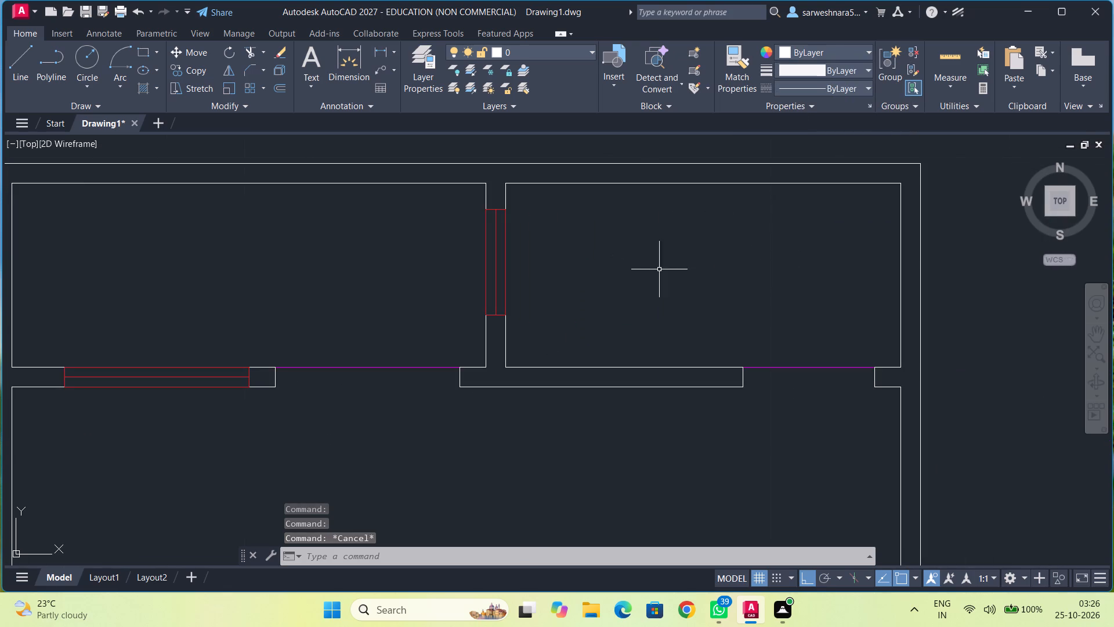
scroll(675, 285, "down", 1)
middle_click_drag(675, 286, 700, 243)
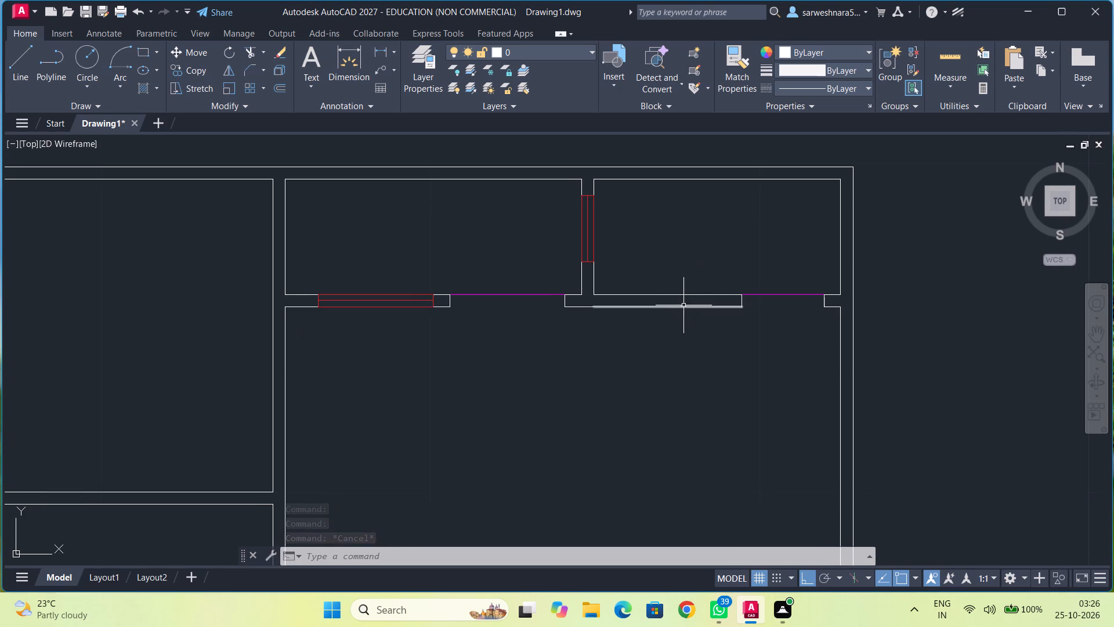
middle_click_drag(683, 306, 699, 228)
middle_click_drag(709, 308, 706, 201)
middle_click_drag(705, 211, 707, 190)
middle_click_drag(681, 360, 679, 223)
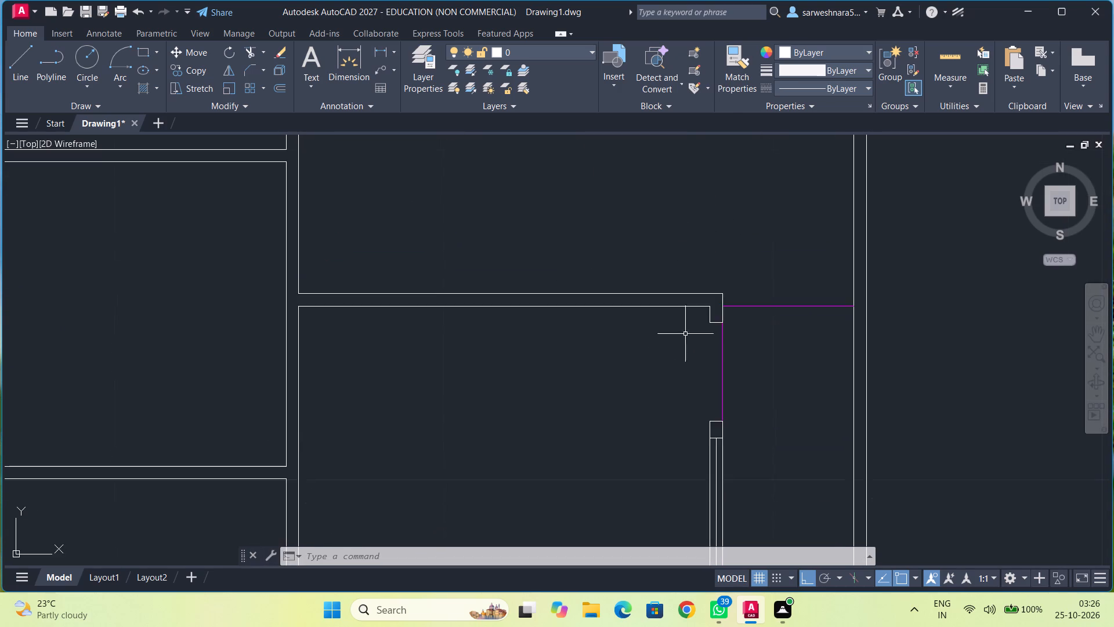
middle_click_drag(670, 406, 662, 235)
middle_click_drag(670, 296, 641, 251)
scroll(655, 327, "up", 1)
middle_click_drag(645, 321, 551, 348)
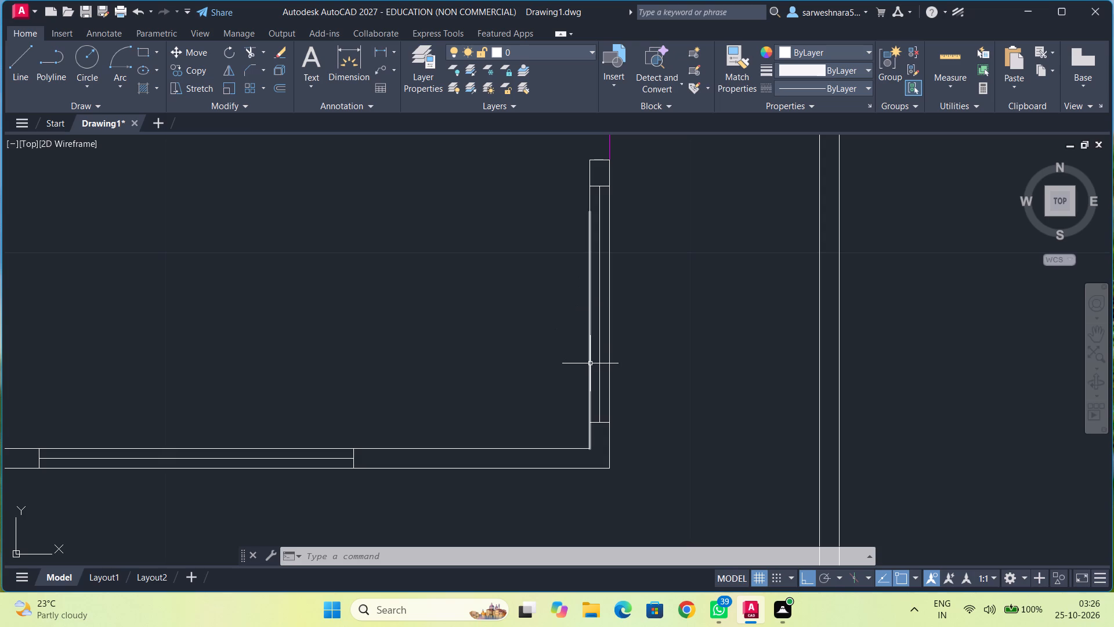
right_click(618, 351)
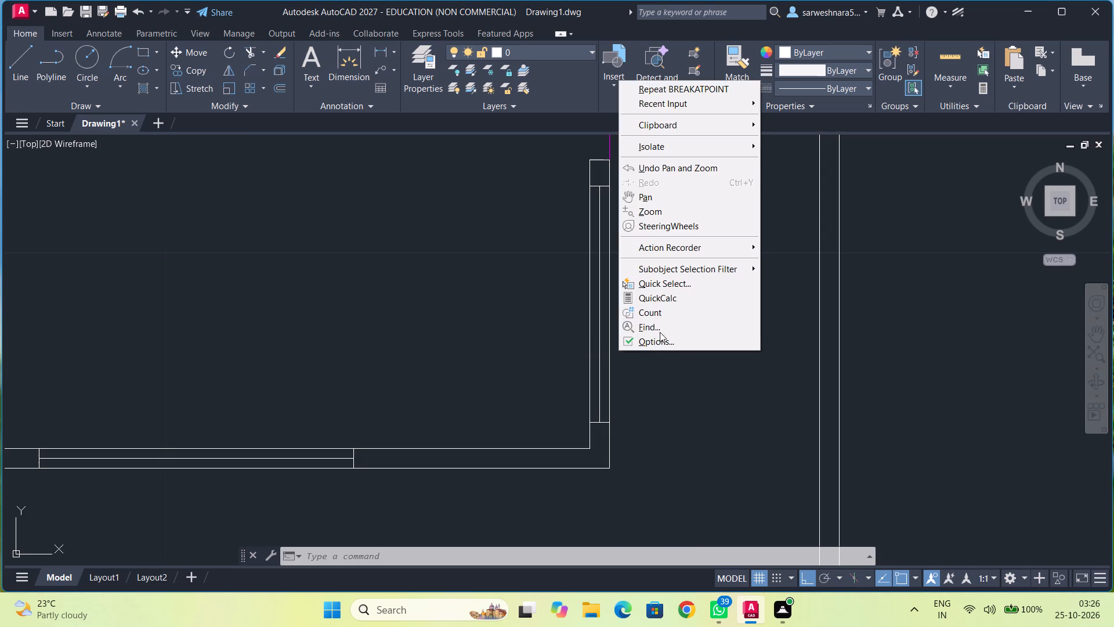
left_click(681, 92)
left_click(609, 222)
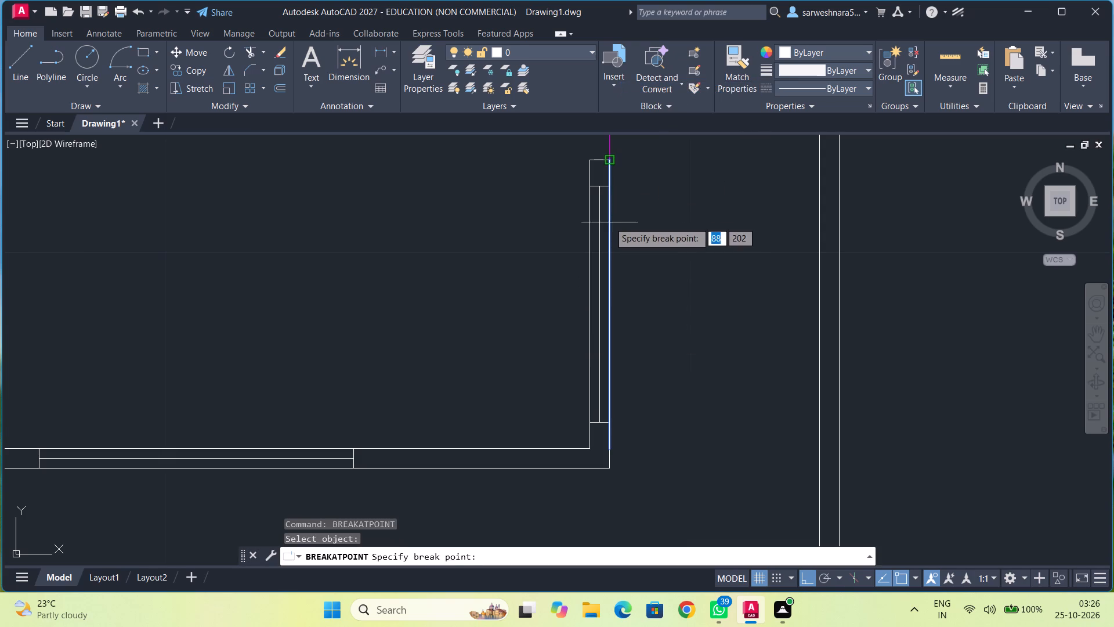
left_click(609, 189)
right_click(620, 218)
left_click(649, 226)
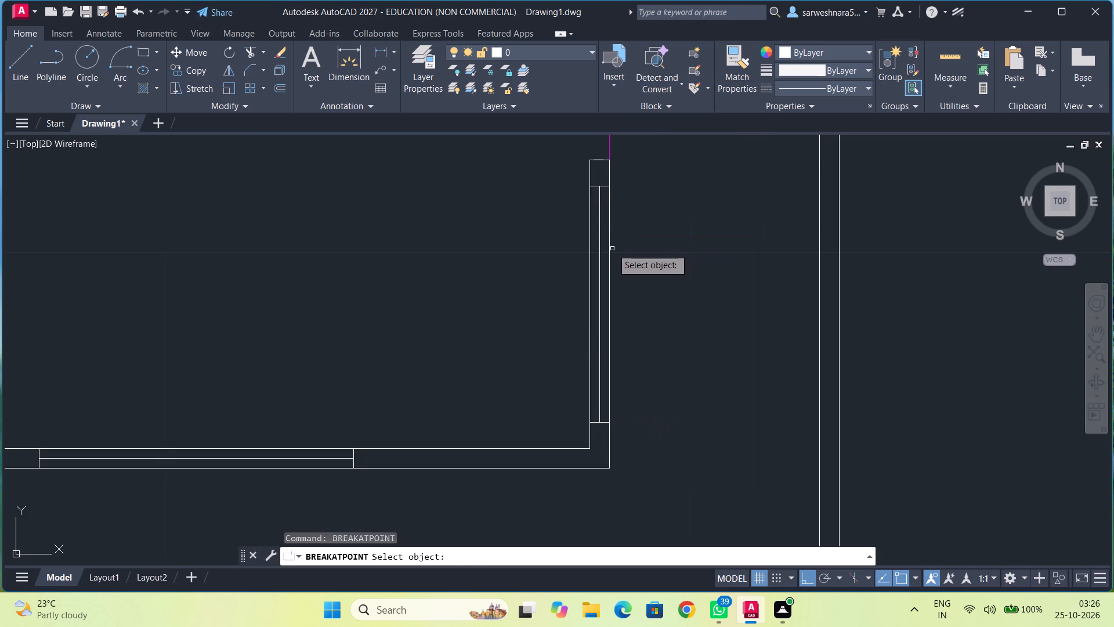
left_click(609, 250)
left_click(611, 423)
Break the inner line of that east wall at the window's south edge.
right_click(641, 416)
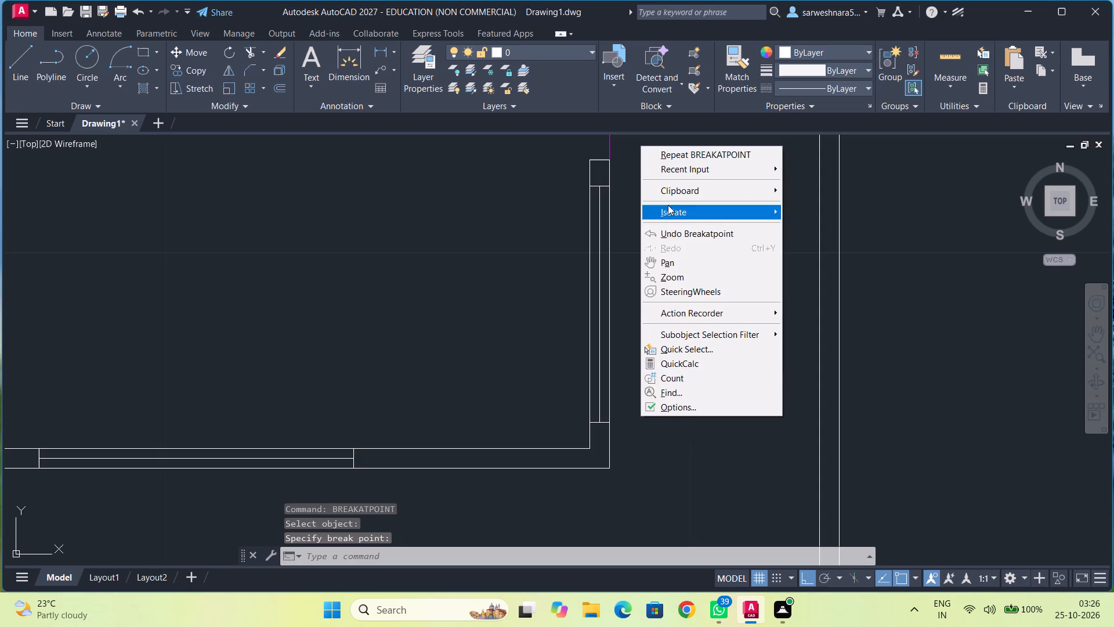
left_click(677, 157)
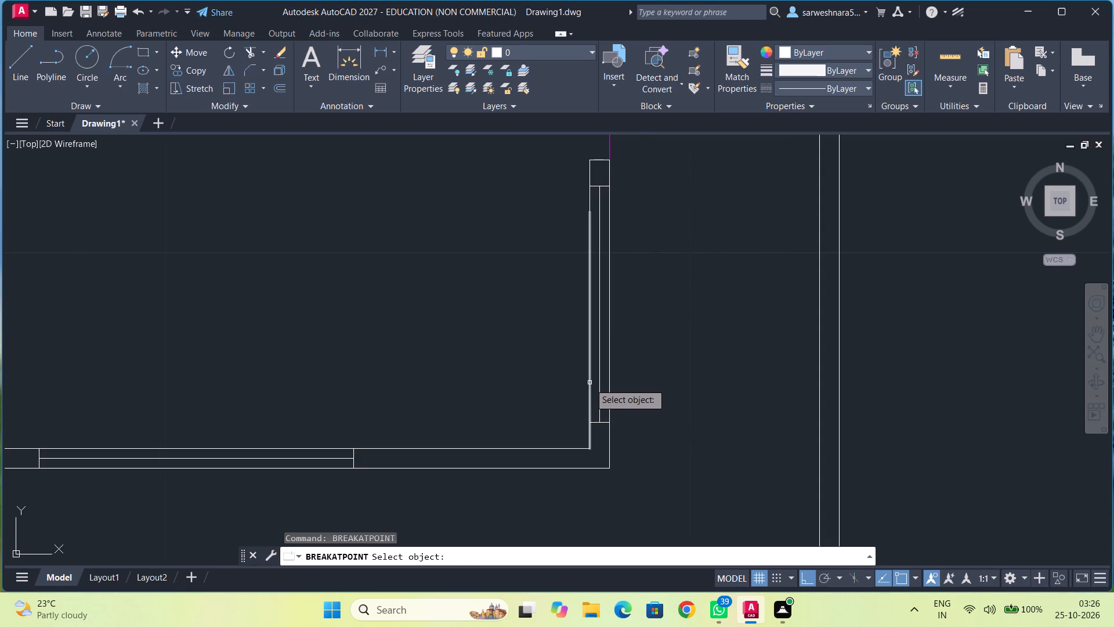
left_click(590, 383)
left_click(588, 424)
Colour all long lines, including the short inner segment, and both end lines of the east wall window red (237,31,36).
left_click(589, 395)
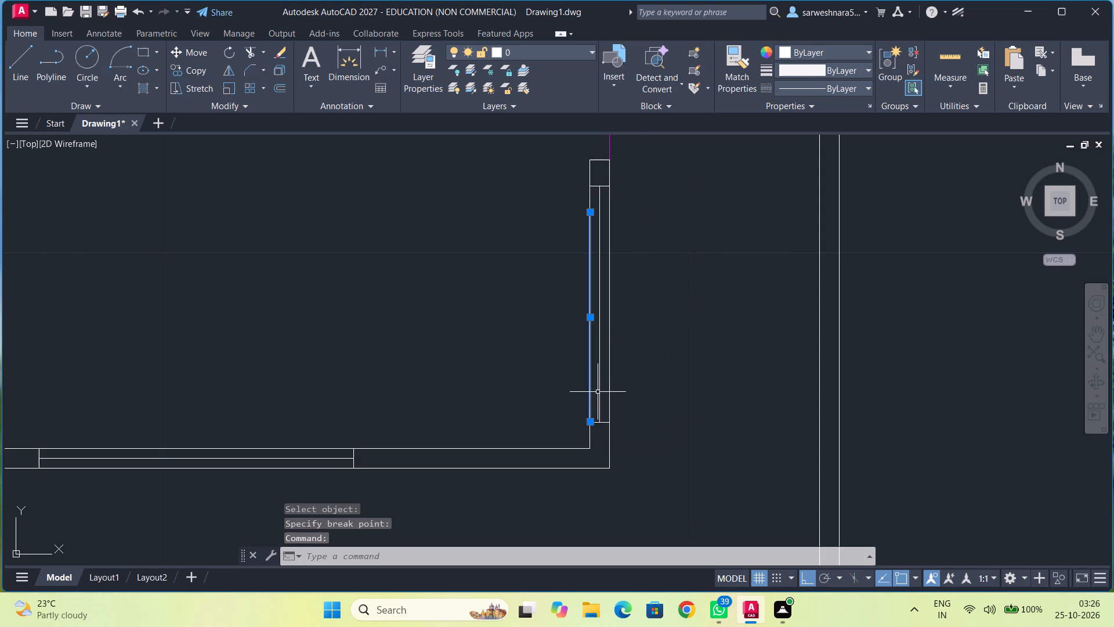
left_click(600, 391)
left_click(610, 387)
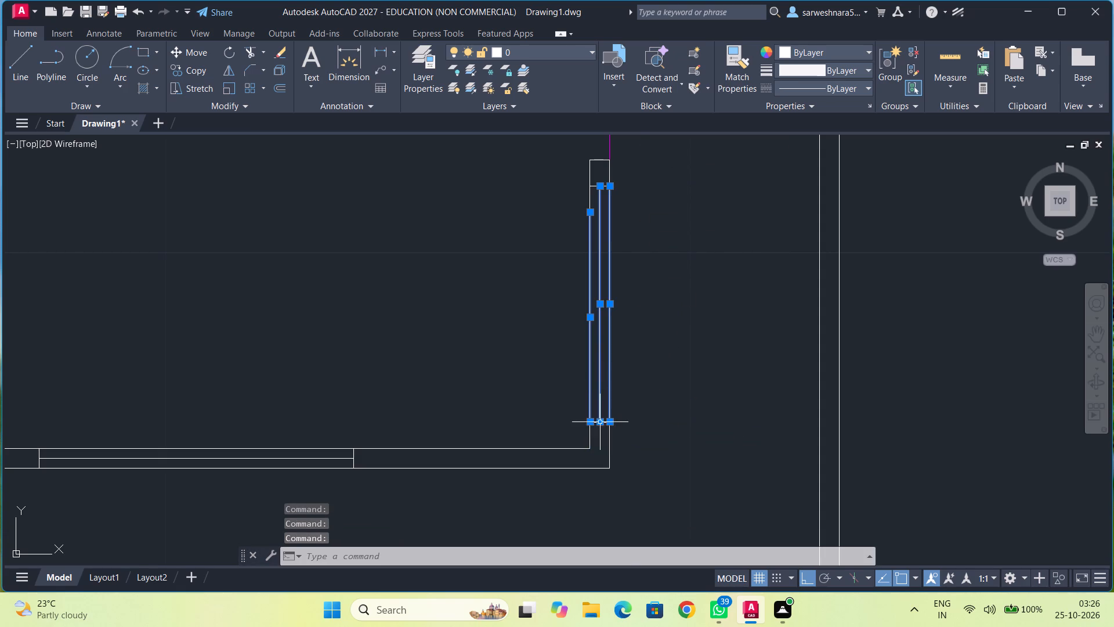
scroll(602, 424, "up", 4)
left_click(598, 415)
scroll(606, 385, "down", 3)
middle_click_drag(591, 327, 580, 499)
left_click(581, 194)
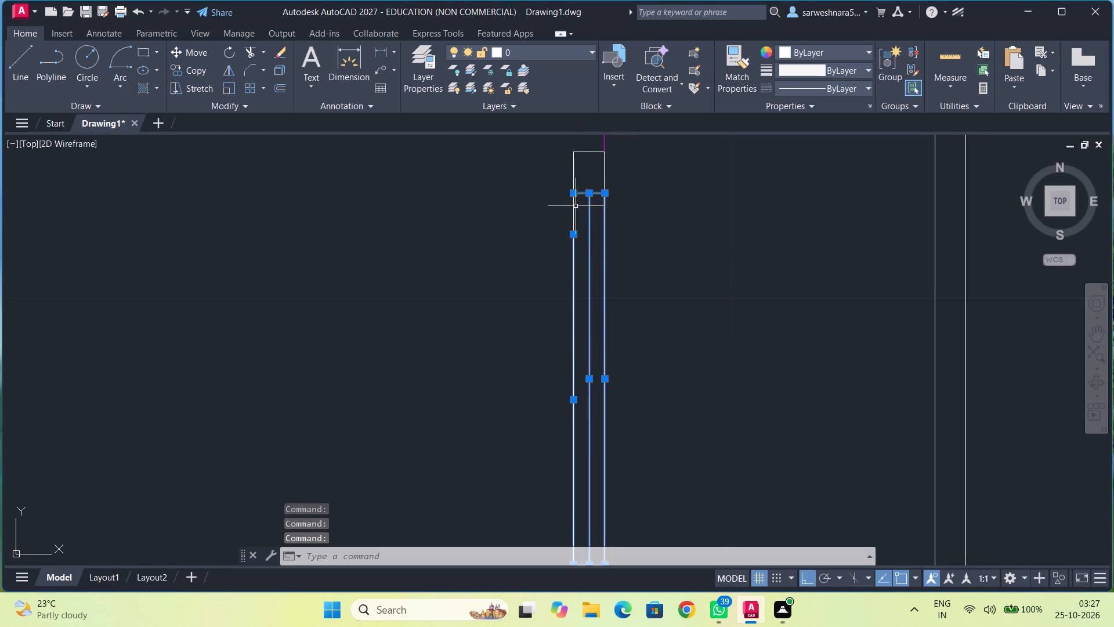
left_click(575, 207)
left_click(827, 52)
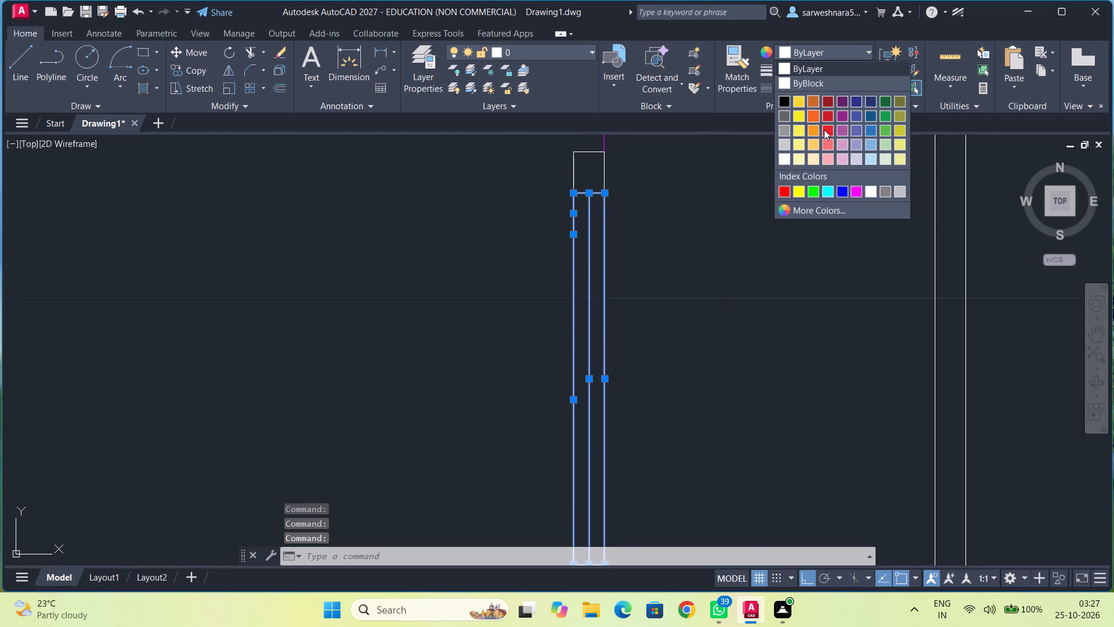
left_click(827, 130)
scroll(704, 280, "down", 2)
key("Escape")
Break the inner line of the same room's south wall at the window's west and east edges.
middle_click_drag(582, 326, 650, 295)
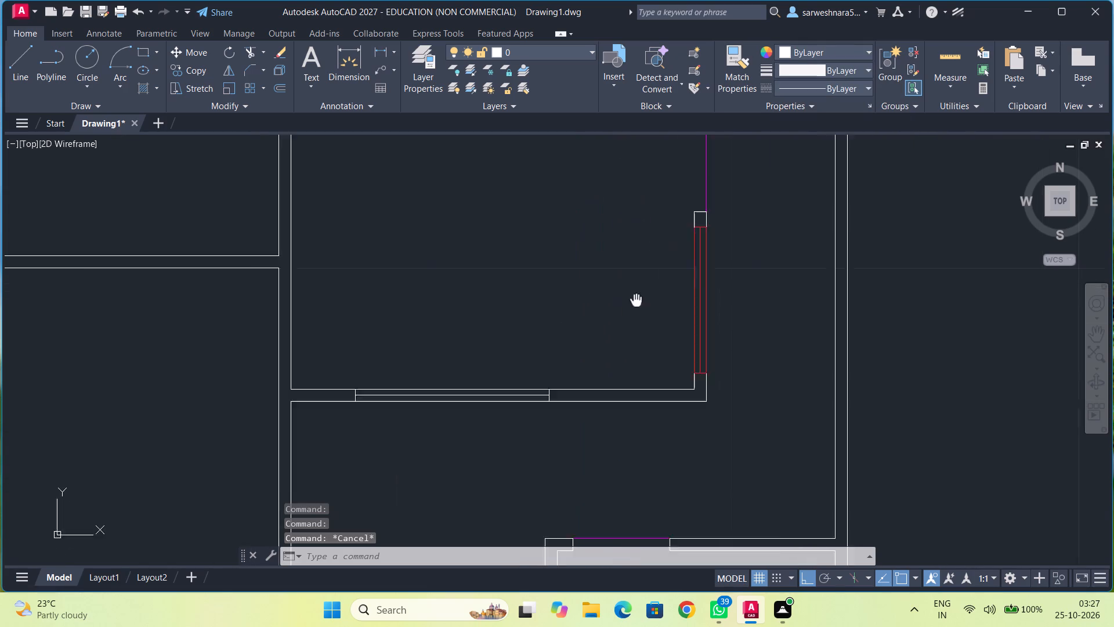
middle_click_drag(650, 295, 652, 294)
middle_click_drag(597, 326, 668, 278)
scroll(583, 316, "up", 1)
middle_click_drag(588, 309, 606, 290)
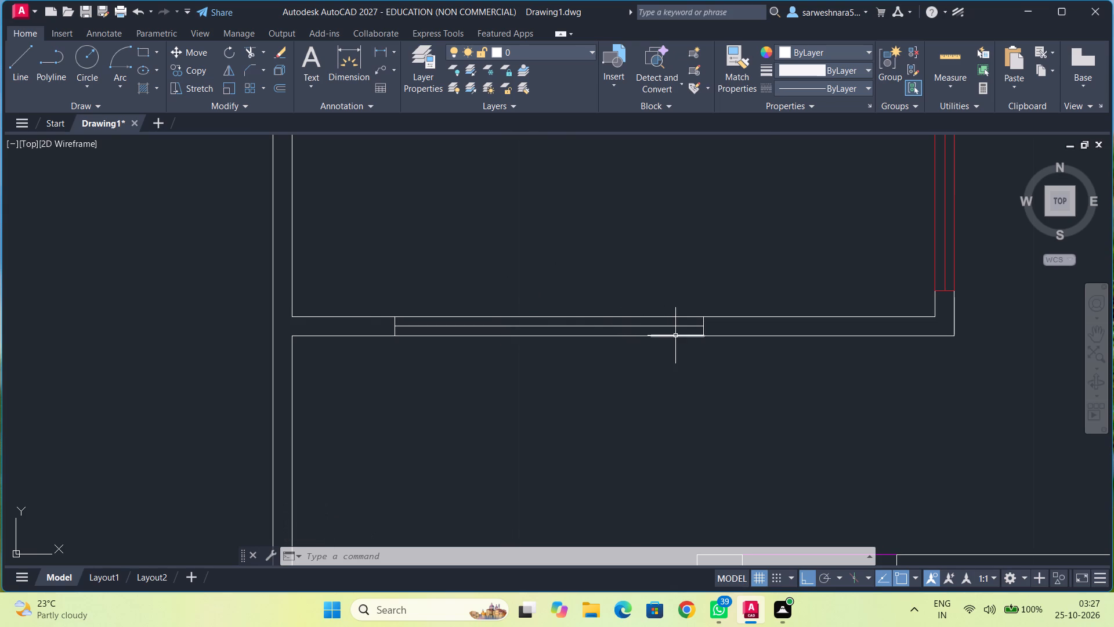
right_click(623, 366)
left_click(673, 104)
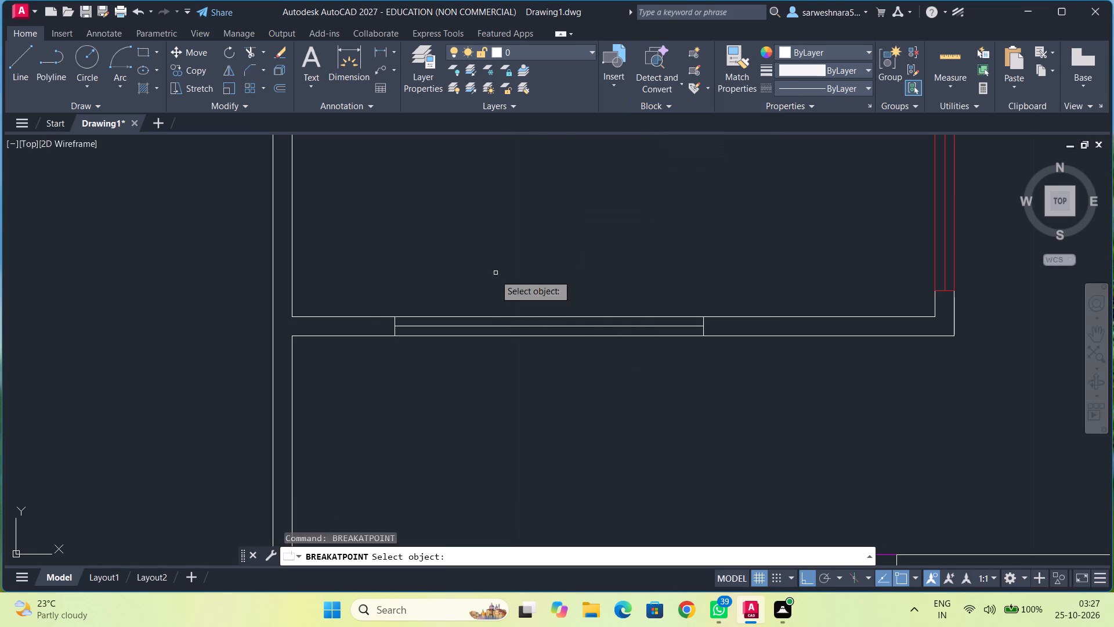
left_click(487, 316)
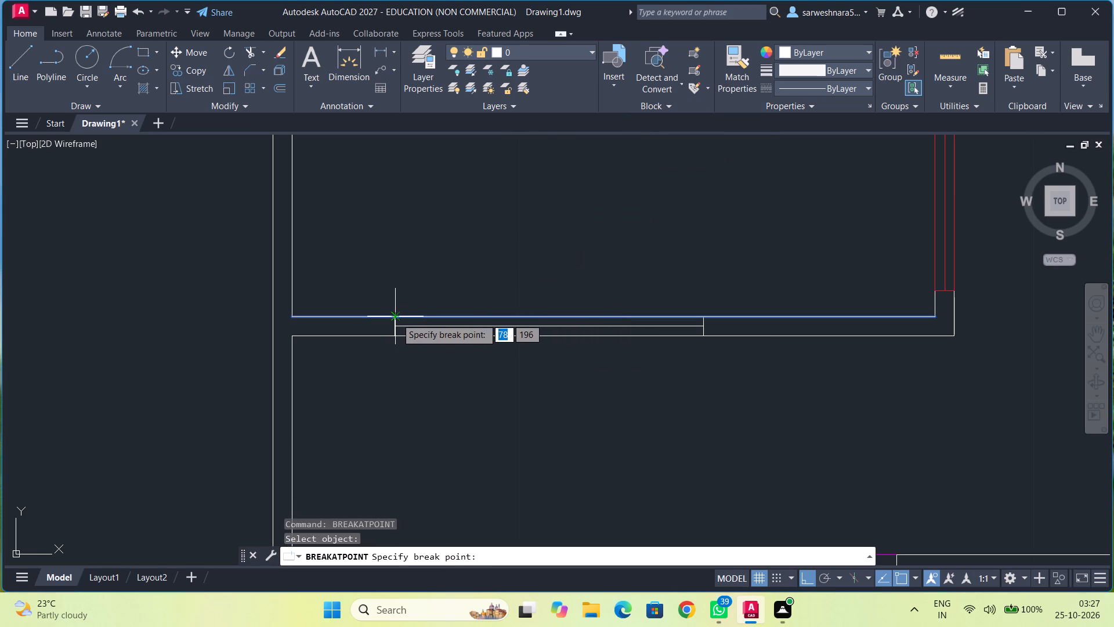
left_click(397, 316)
right_click(409, 301)
left_click(468, 306)
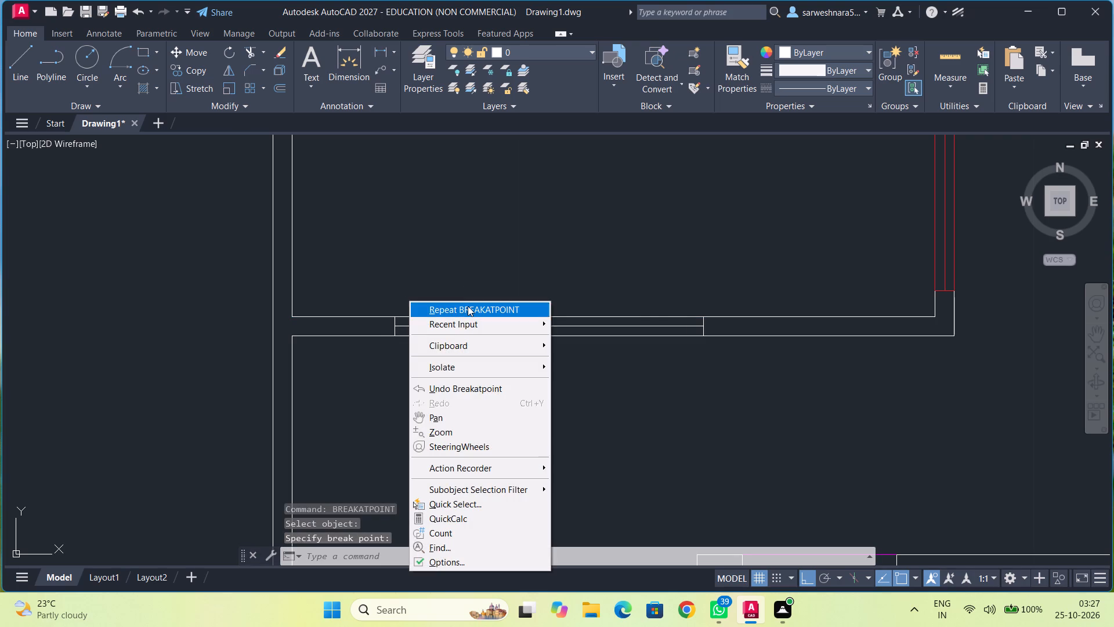
left_click(599, 318)
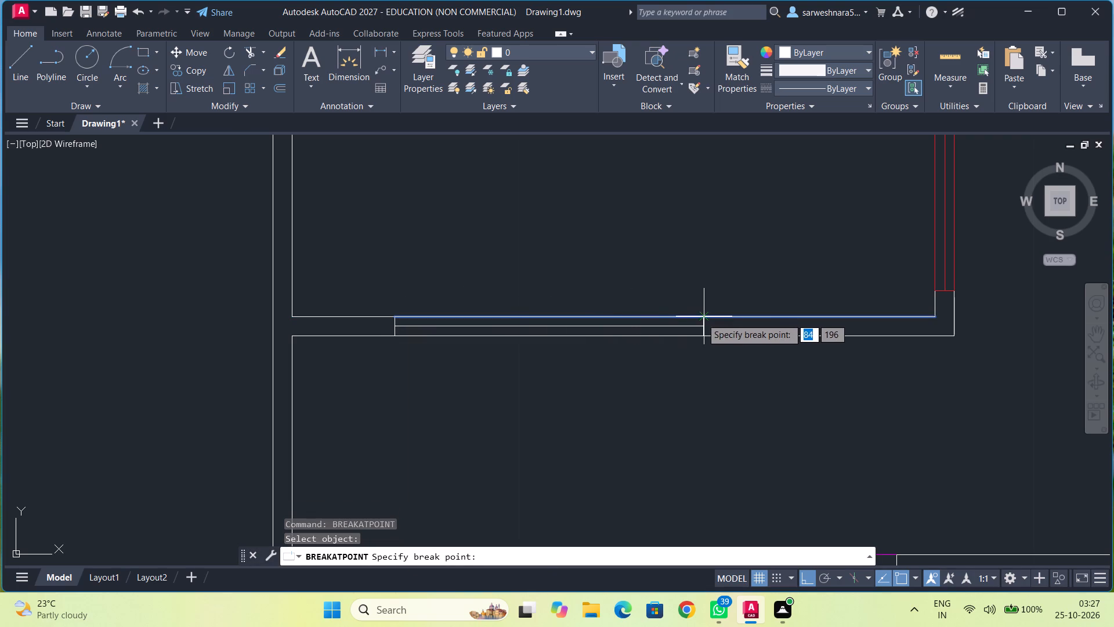
left_click(704, 318)
Colour the south wall window's long lines, including all outer-line segments, and both end lines red (237,31,36).
left_click(679, 318)
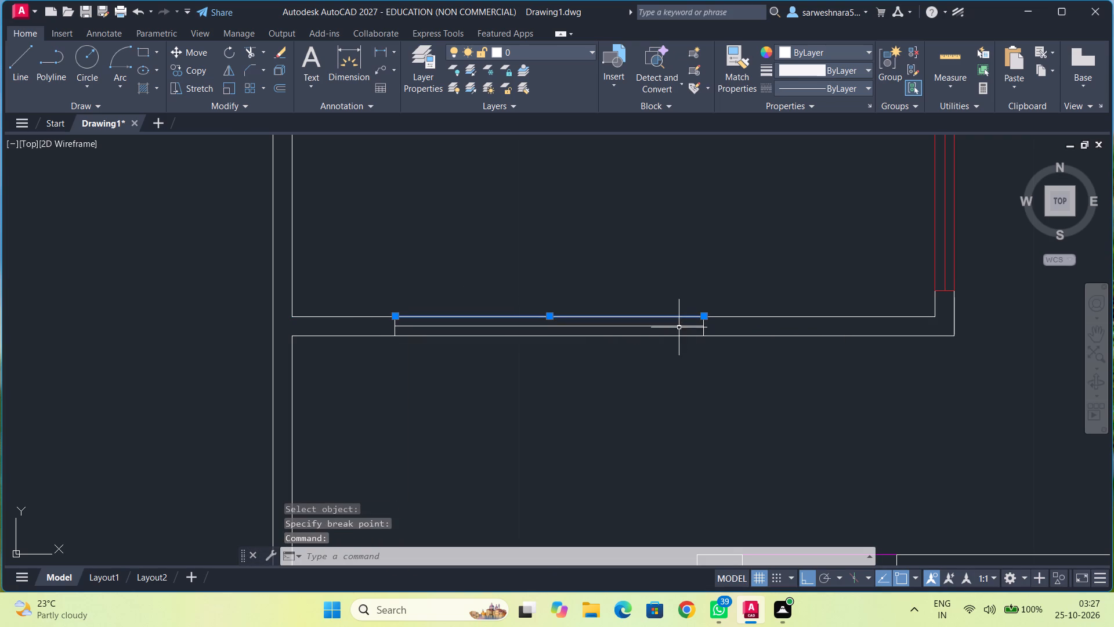
left_click(679, 328)
left_click(679, 336)
left_click(642, 336)
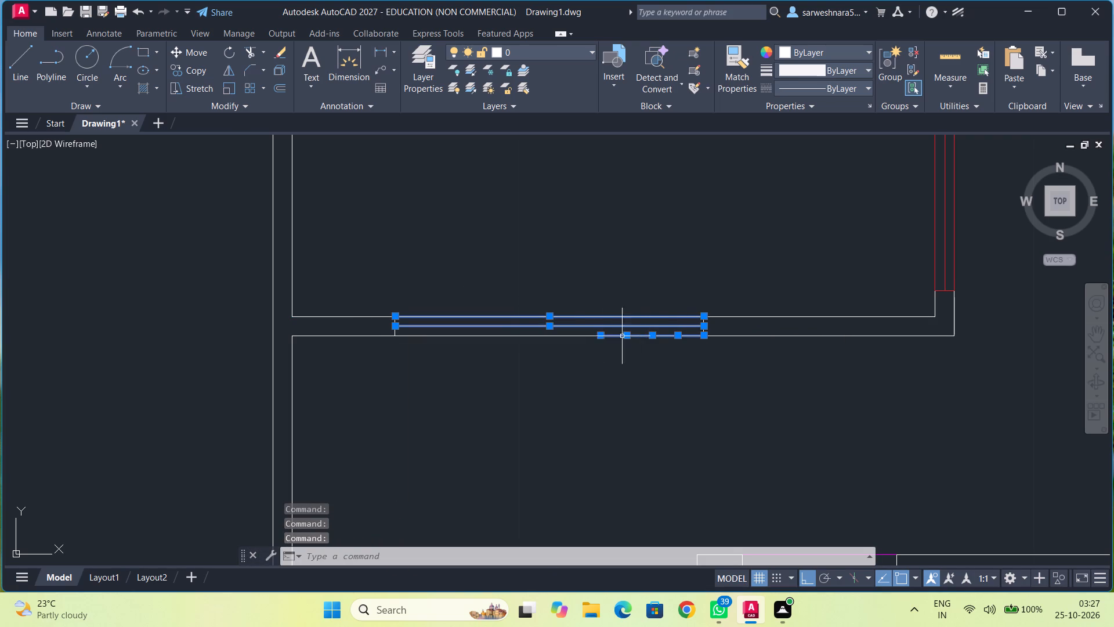
left_click(583, 336)
scroll(705, 327, "up", 3)
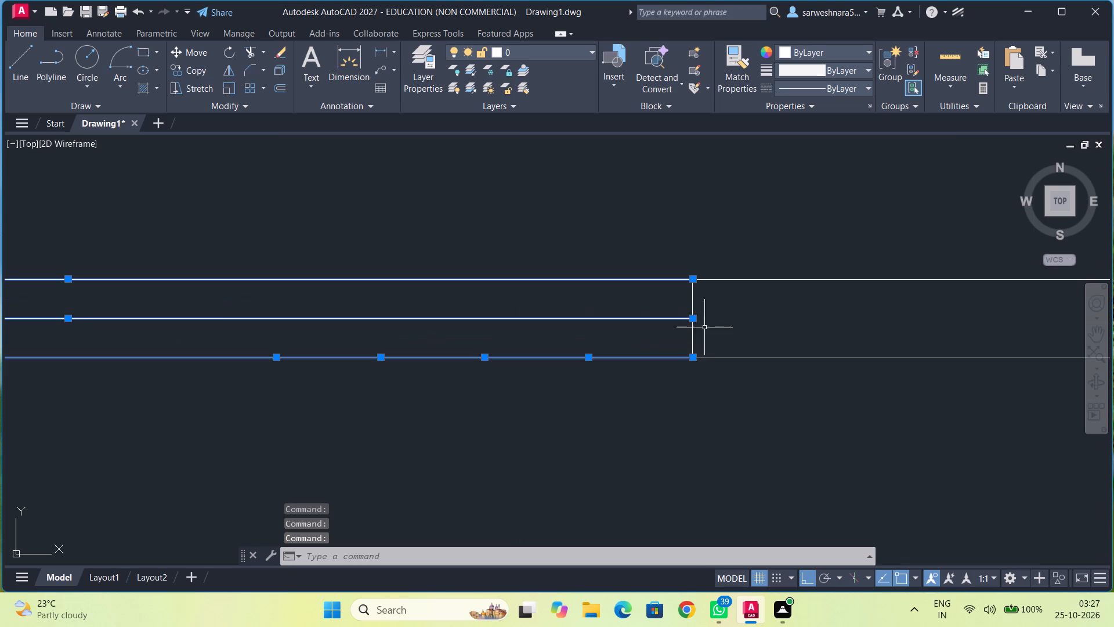
left_click(690, 307)
left_click(693, 308)
left_click(693, 308)
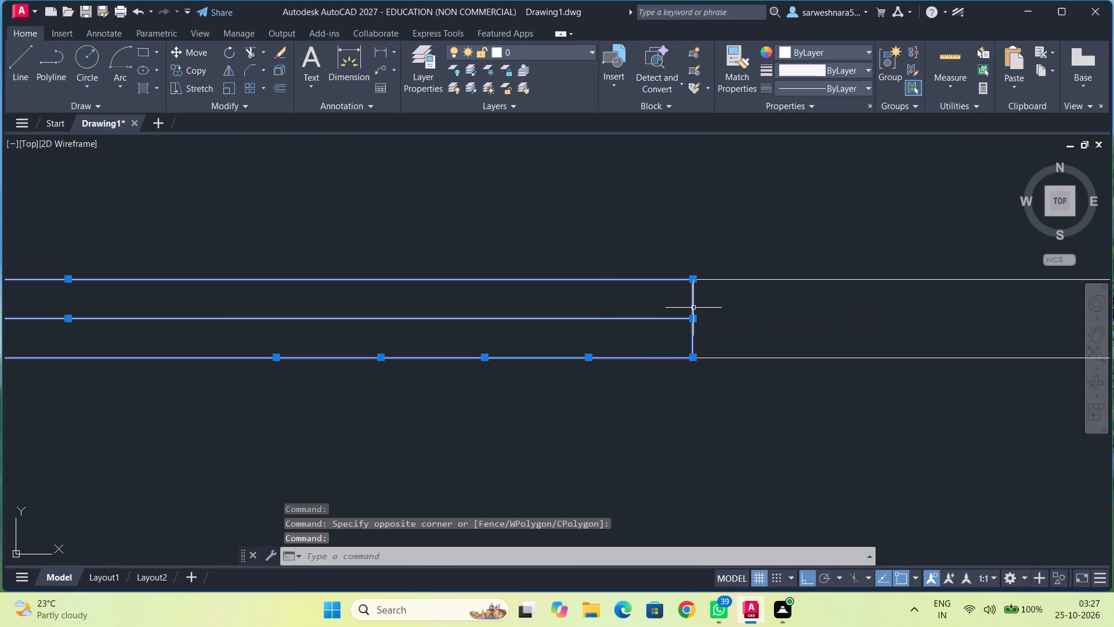
scroll(451, 277, "down", 2)
middle_click_drag(394, 284, 783, 304)
scroll(520, 310, "up", 1)
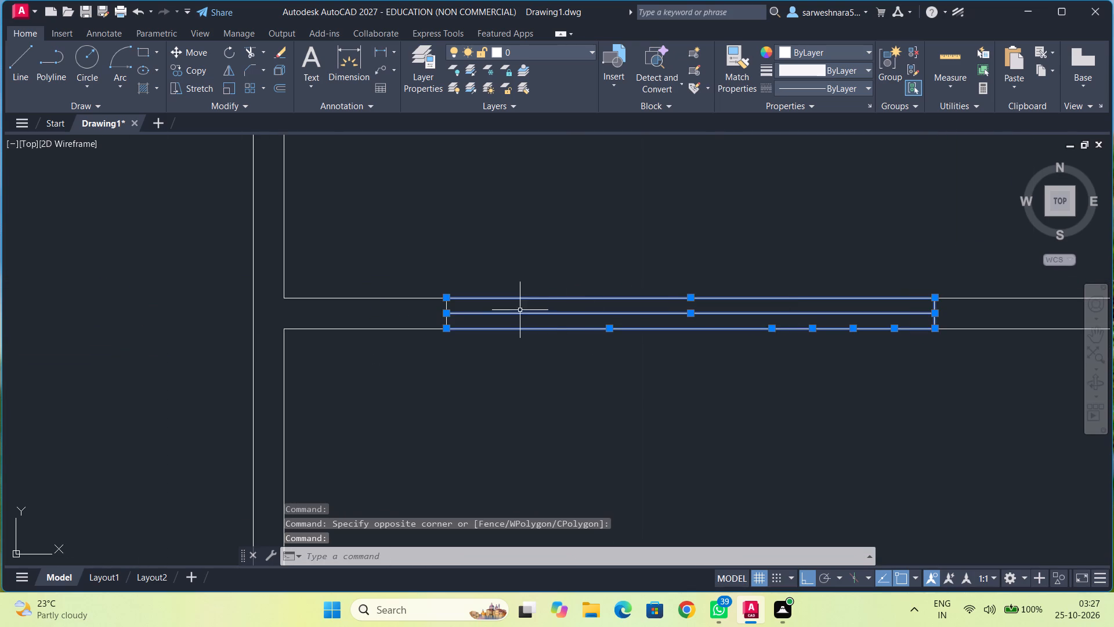
scroll(520, 310, "up", 1)
left_click(329, 302)
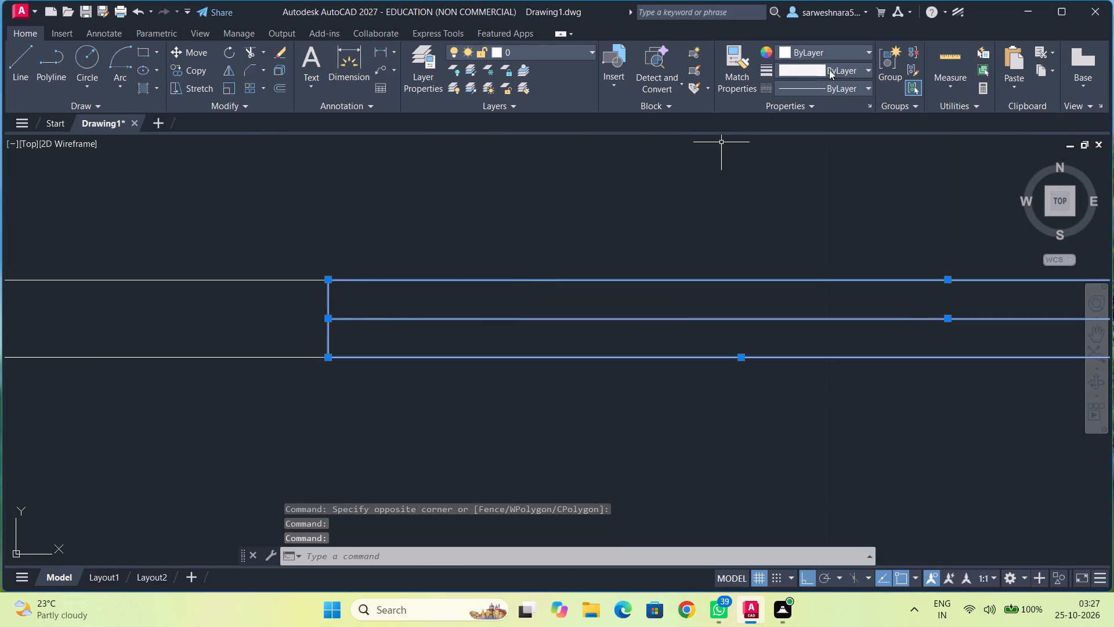
left_click(830, 56)
left_click(829, 131)
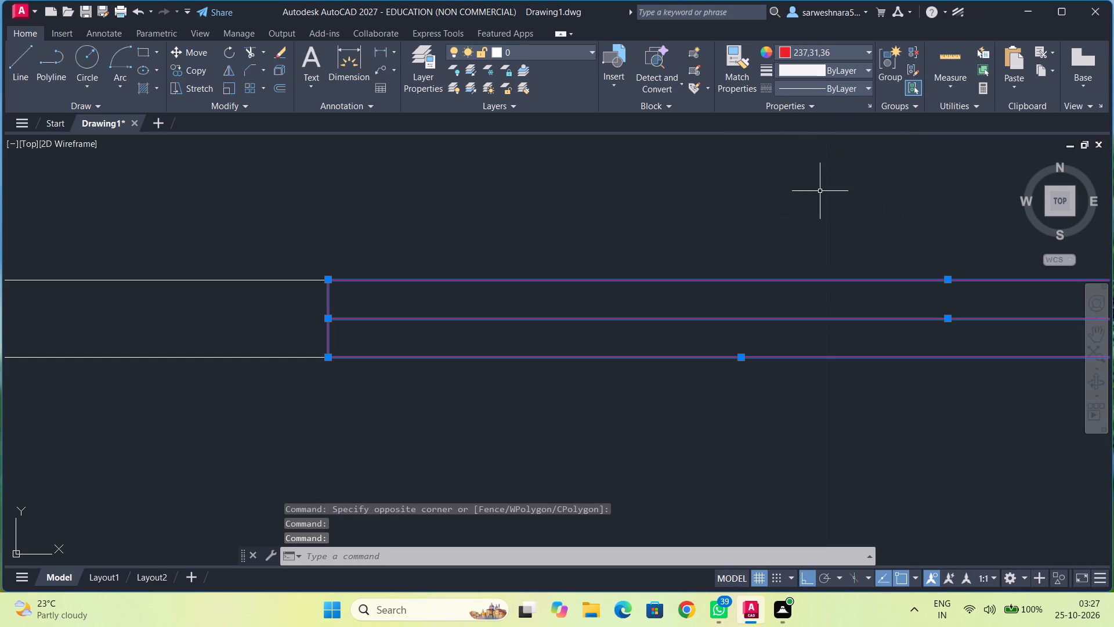
scroll(820, 192, "down", 2)
middle_click_drag(838, 204, 772, 264)
key("Escape")
key("Escape")
In the small room just west of the staircase, break the north wall's outer line at the window's east and west edges.
scroll(826, 253, "down", 1)
middle_click_drag(821, 253, 686, 274)
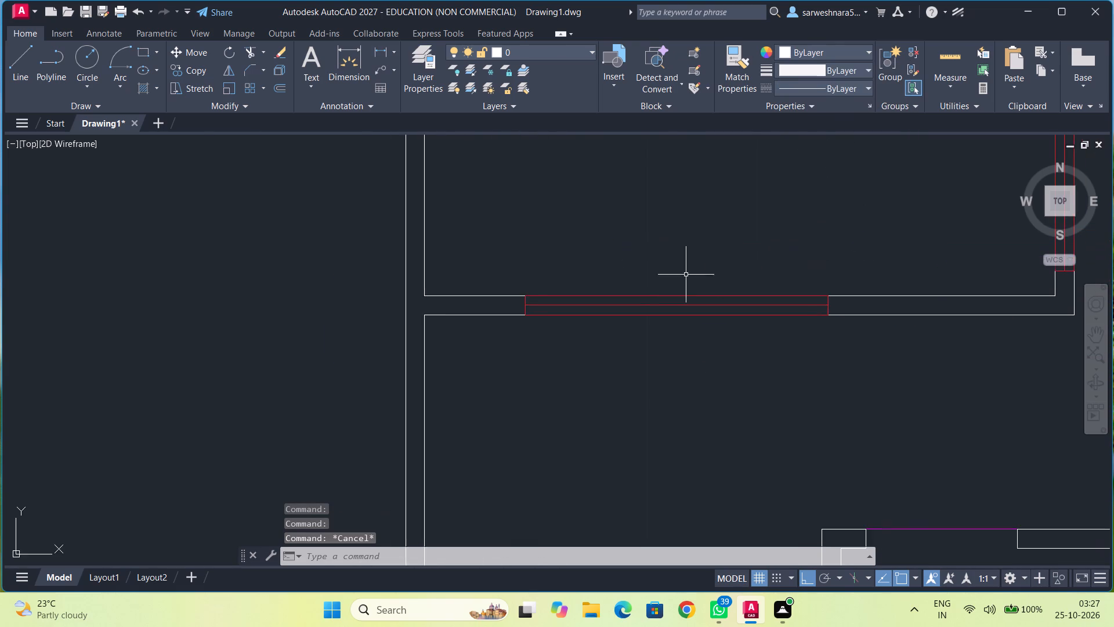
scroll(728, 269, "down", 1)
middle_click_drag(729, 269, 632, 255)
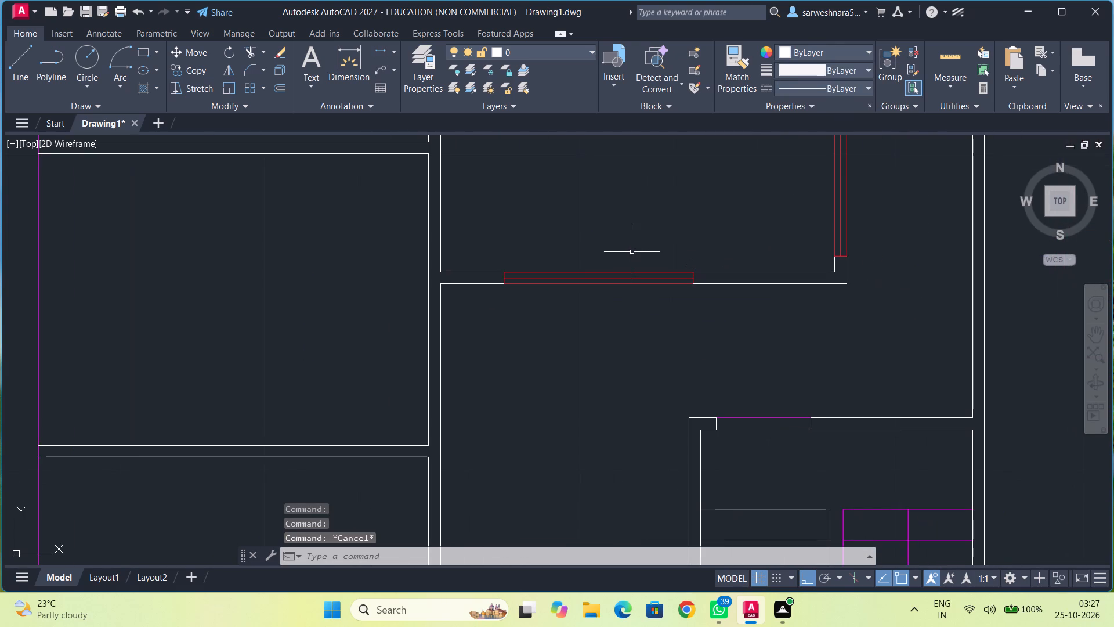
scroll(647, 252, "down", 2)
middle_click_drag(663, 257, 650, 262)
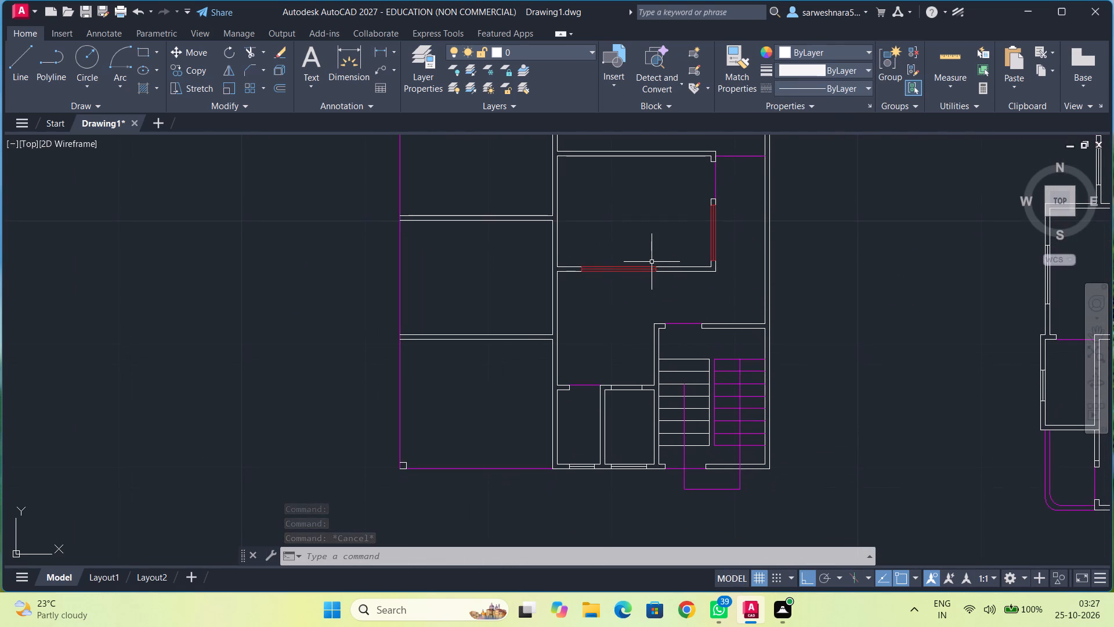
scroll(627, 362, "up", 2)
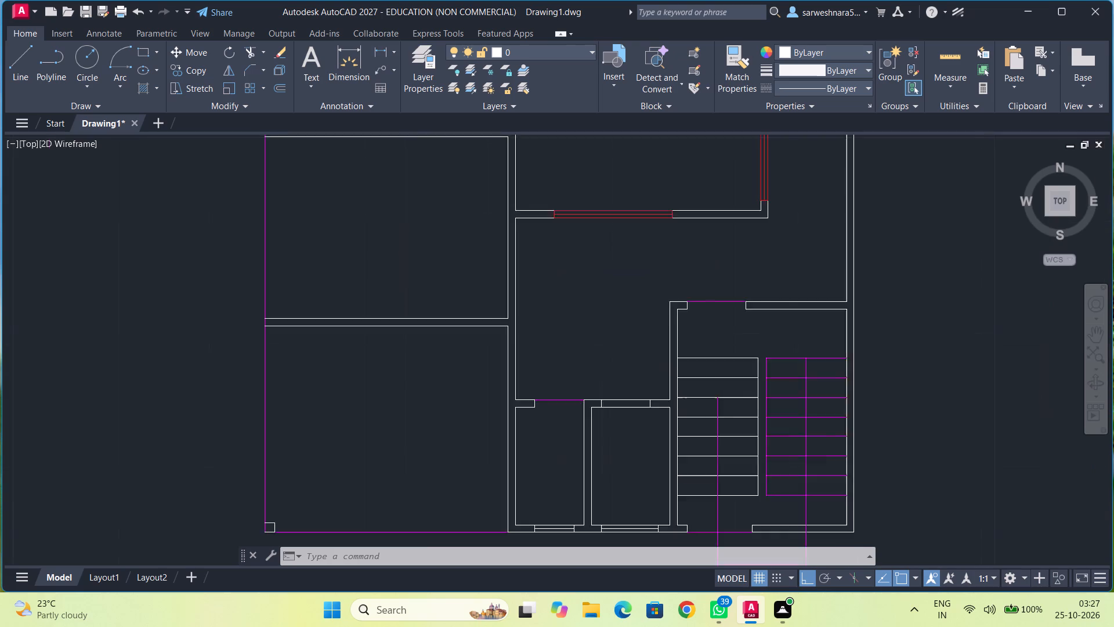
middle_click_drag(627, 362, 585, 221)
scroll(583, 269, "up", 2)
middle_click_drag(582, 269, 581, 246)
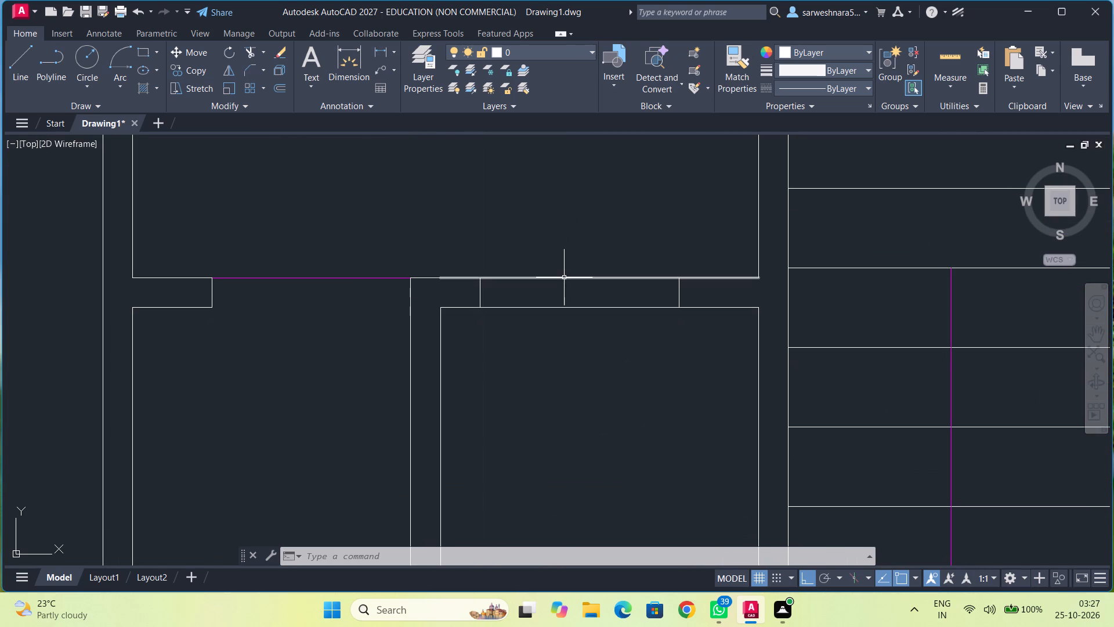
right_click(566, 320)
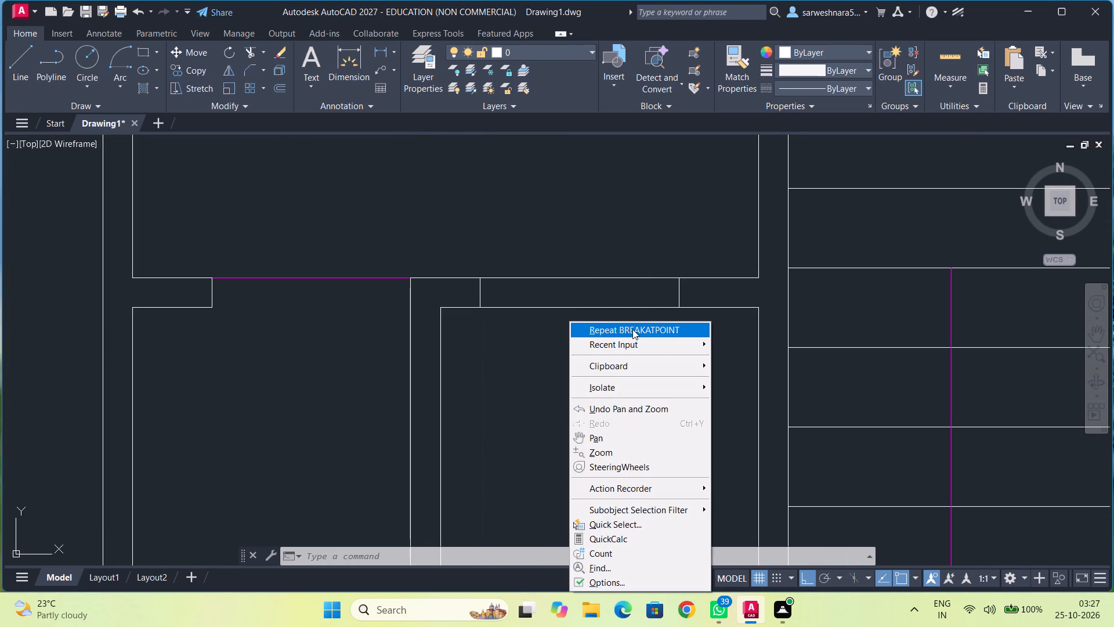
left_click(632, 329)
left_click(625, 279)
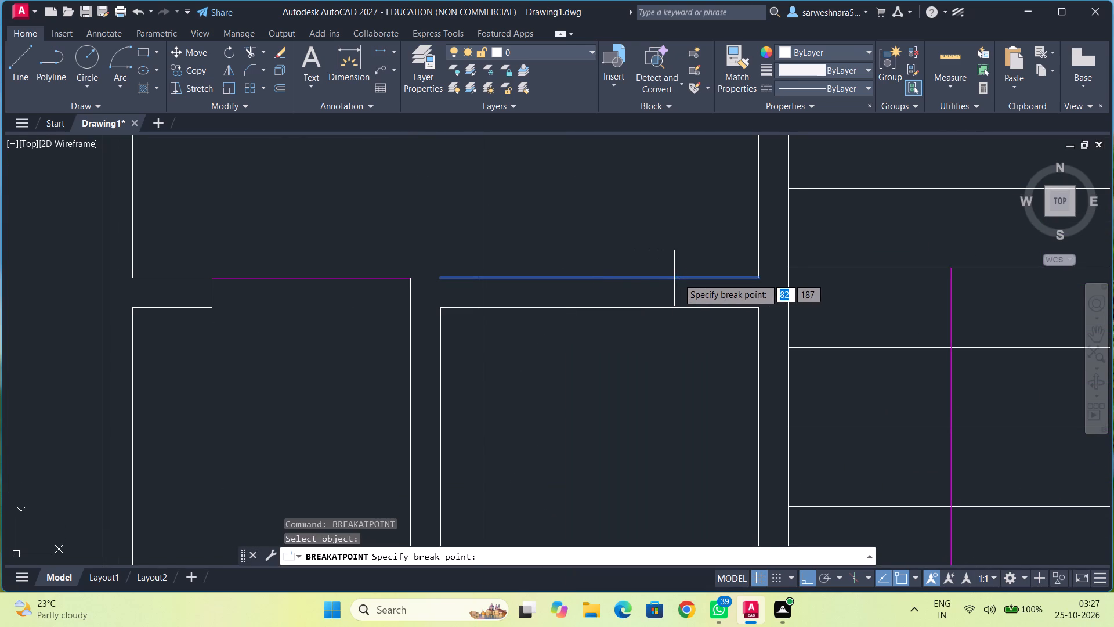
left_click(679, 278)
right_click(652, 273)
left_click(688, 278)
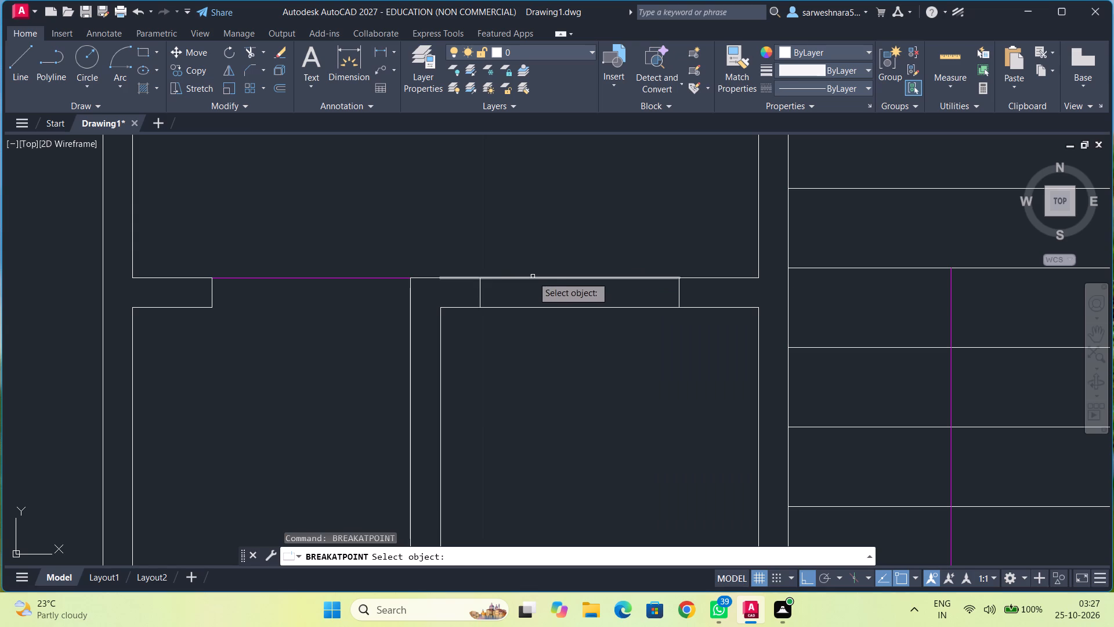
left_click(532, 277)
left_click(482, 278)
Break the inner line of that small room's north wall at the window's west and east edges.
right_click(496, 271)
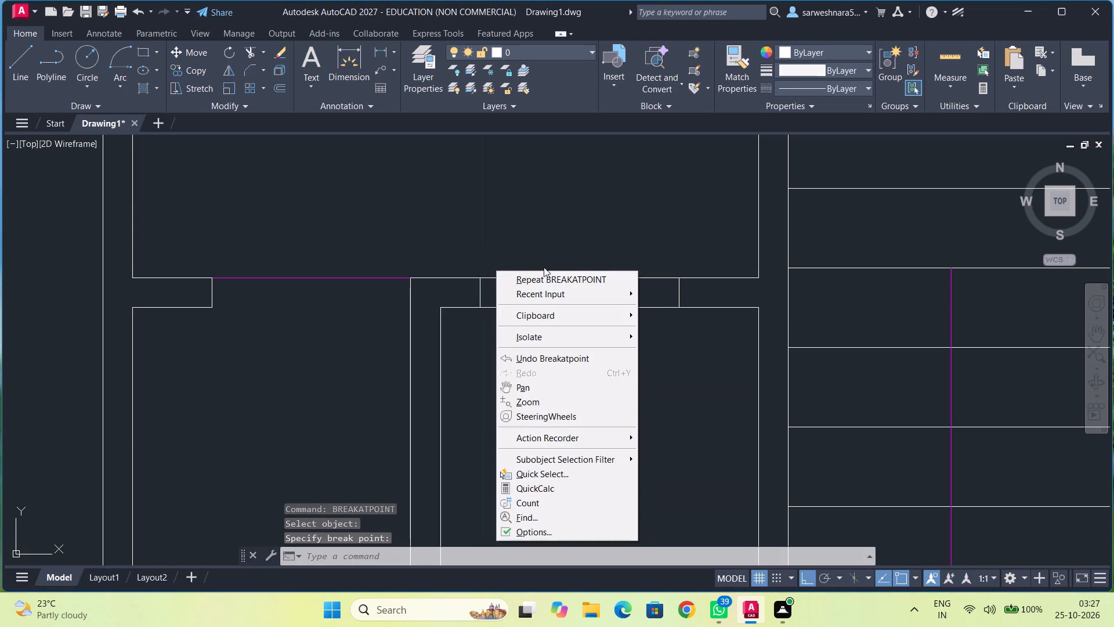
left_click(545, 274)
left_click(528, 308)
left_click(481, 306)
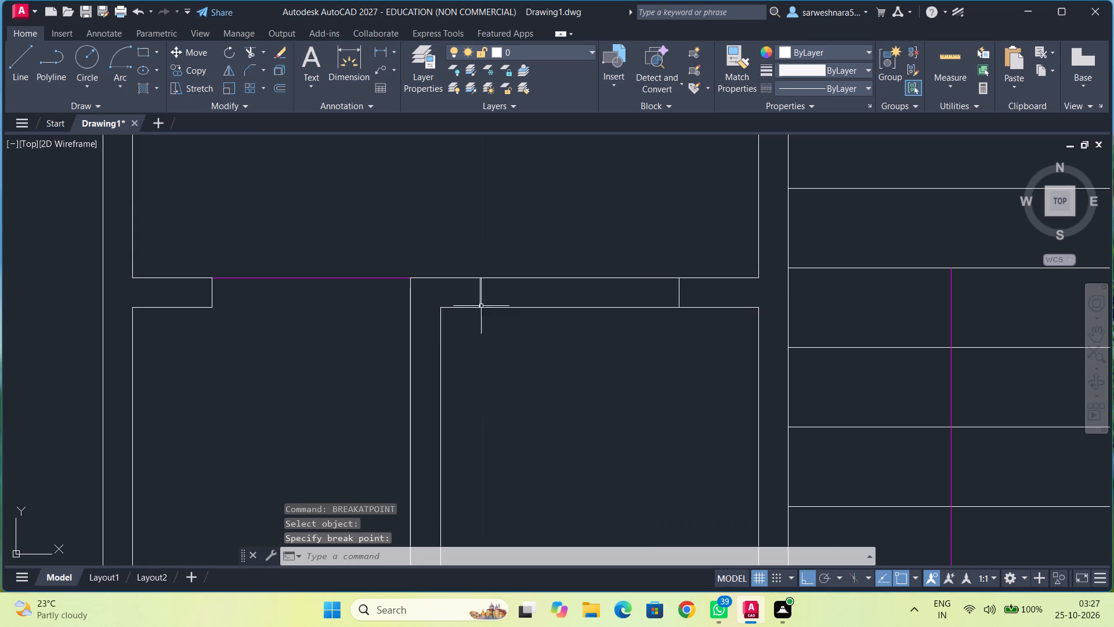
right_click(509, 313)
left_click(563, 318)
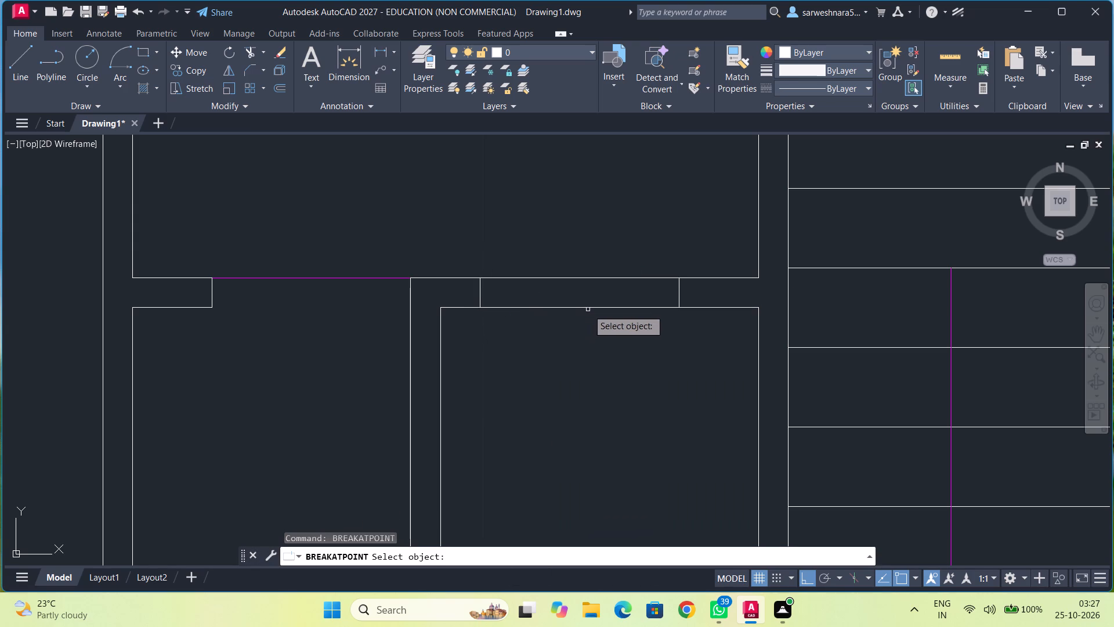
left_click(594, 308)
left_click(682, 307)
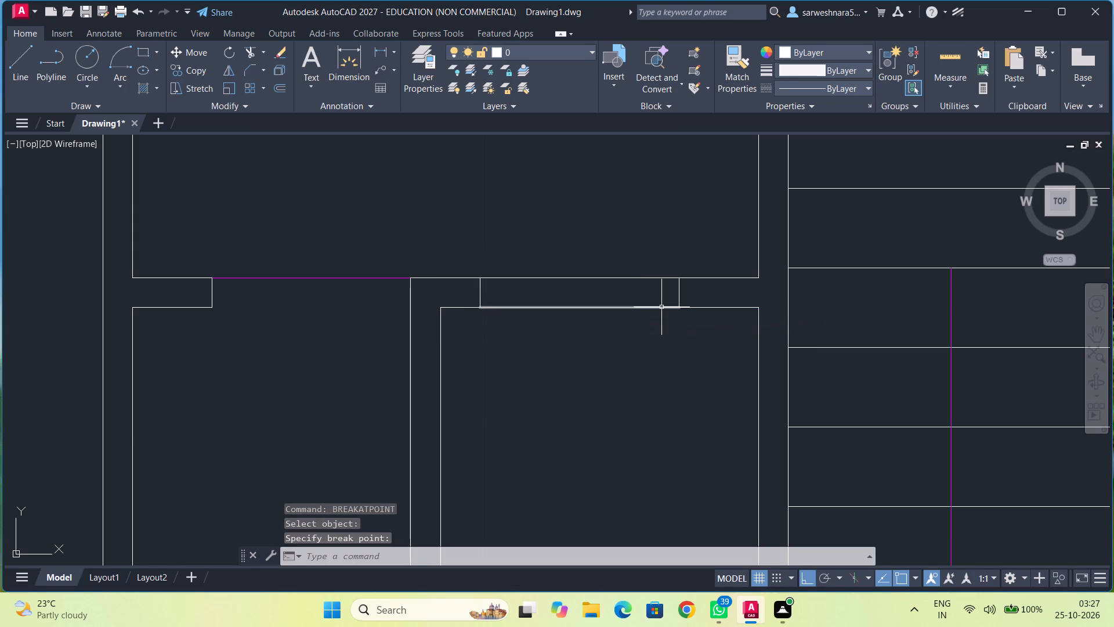
Colour the two long lines and both end lines of the small room's north window red (237,31,36).
left_click(660, 307)
left_click(656, 276)
left_click(678, 286)
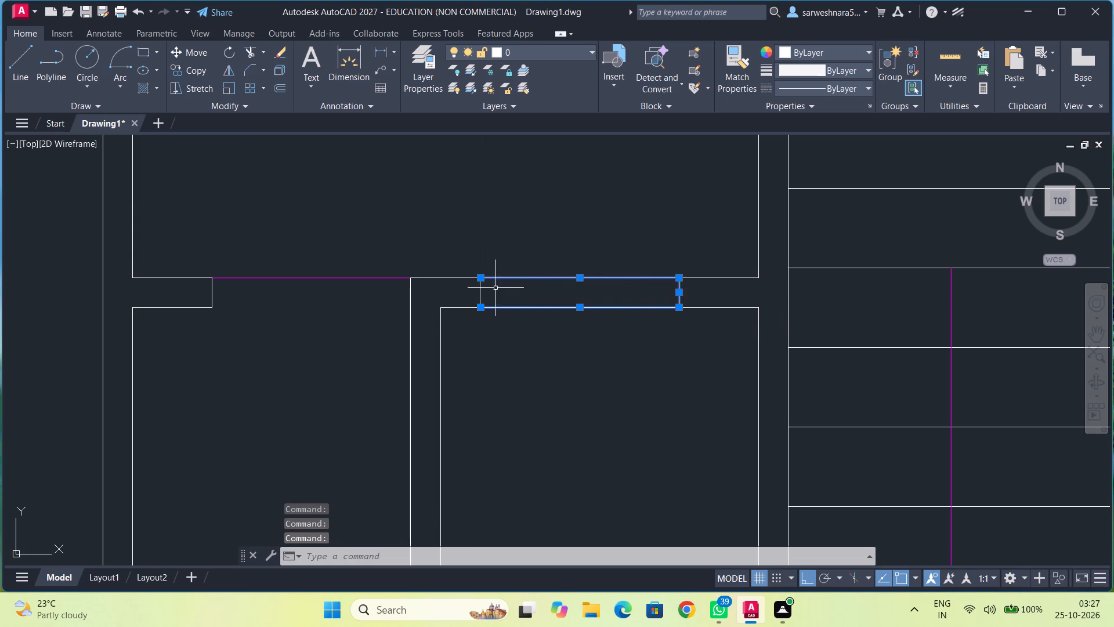
left_click(482, 288)
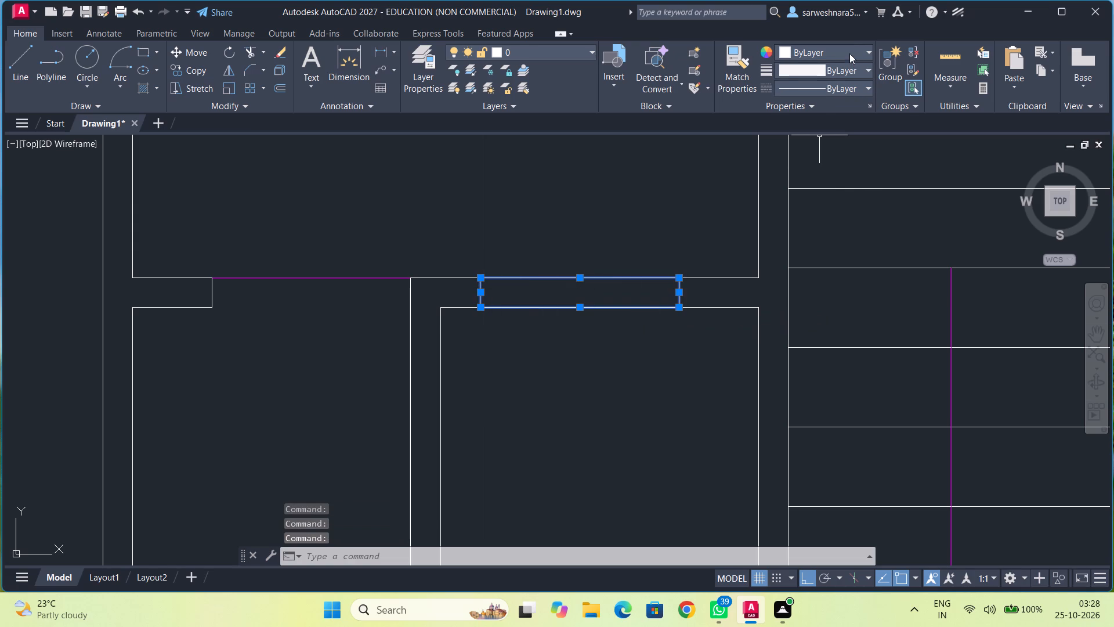
left_click(849, 53)
left_click(828, 131)
key("Escape")
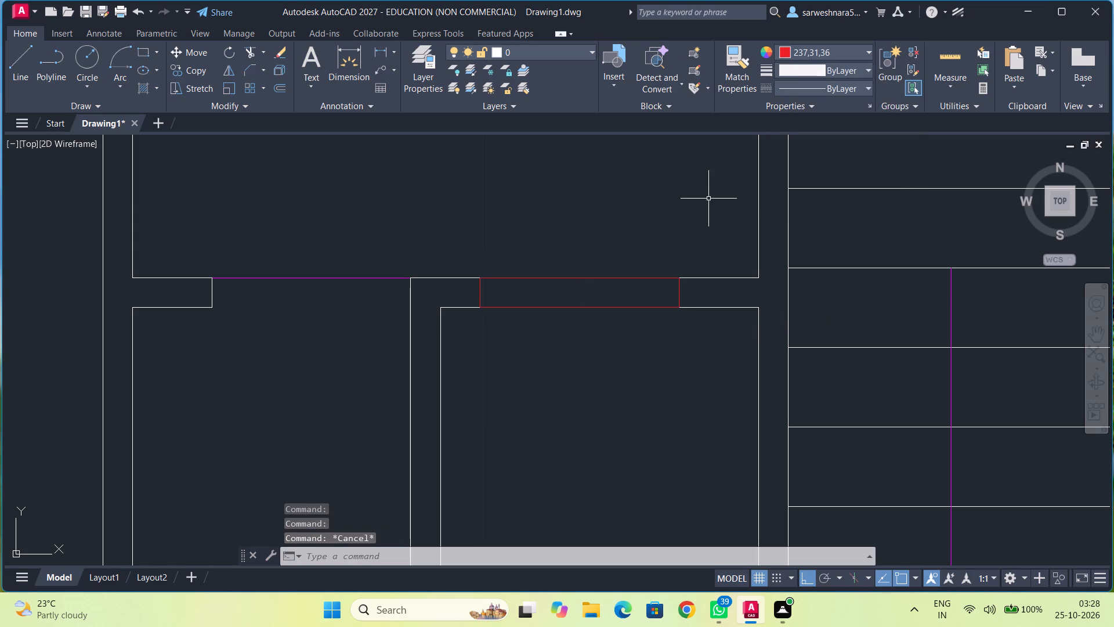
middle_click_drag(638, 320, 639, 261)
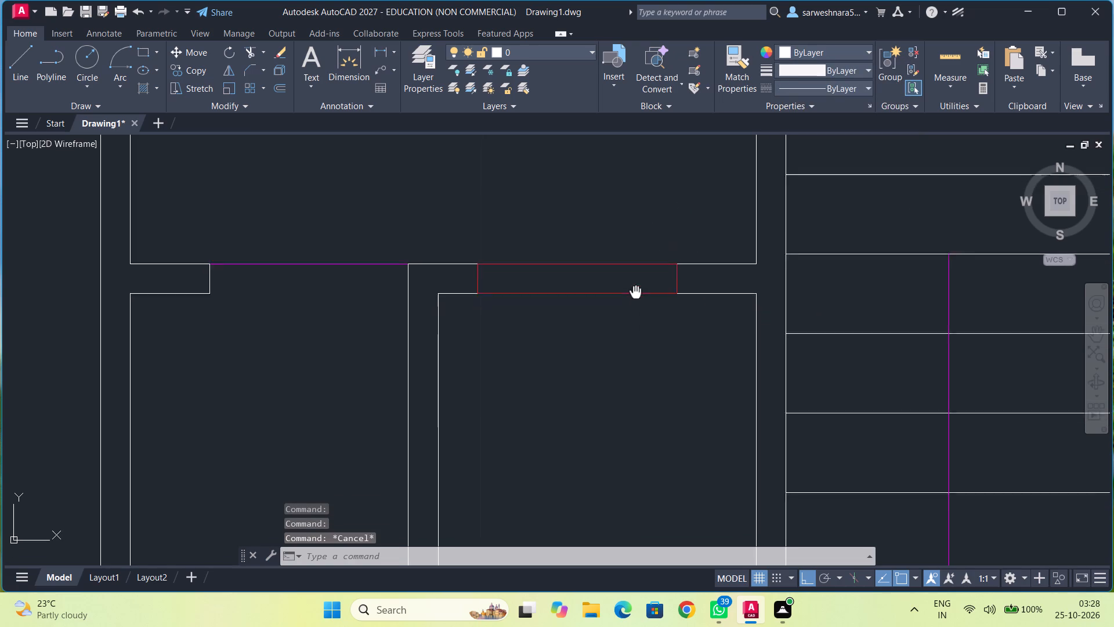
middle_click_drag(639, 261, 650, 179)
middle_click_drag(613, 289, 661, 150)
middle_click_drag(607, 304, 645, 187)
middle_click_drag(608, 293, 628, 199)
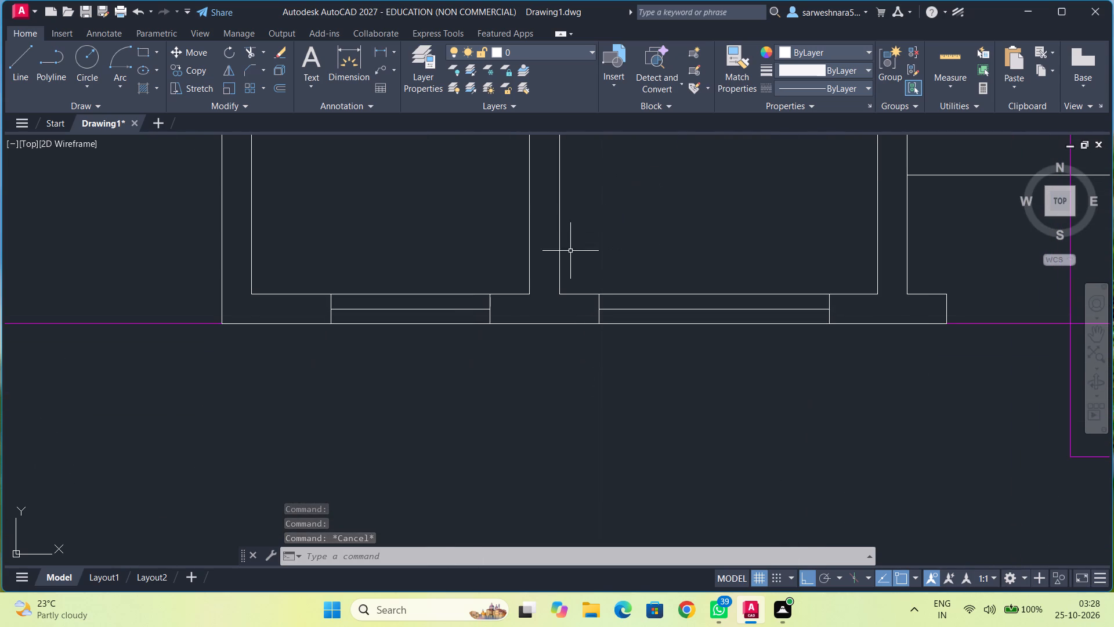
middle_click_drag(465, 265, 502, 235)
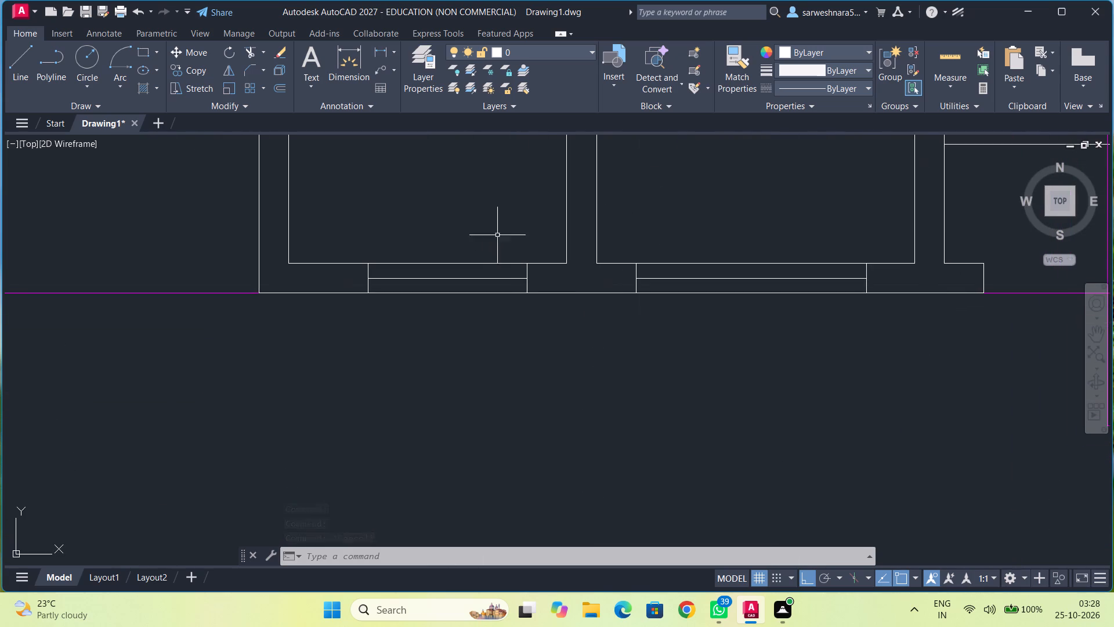
In the narrow room at the plan's southwest corner, break the south wall's inner line at the window's west and east edges.
scroll(465, 244, "up", 1)
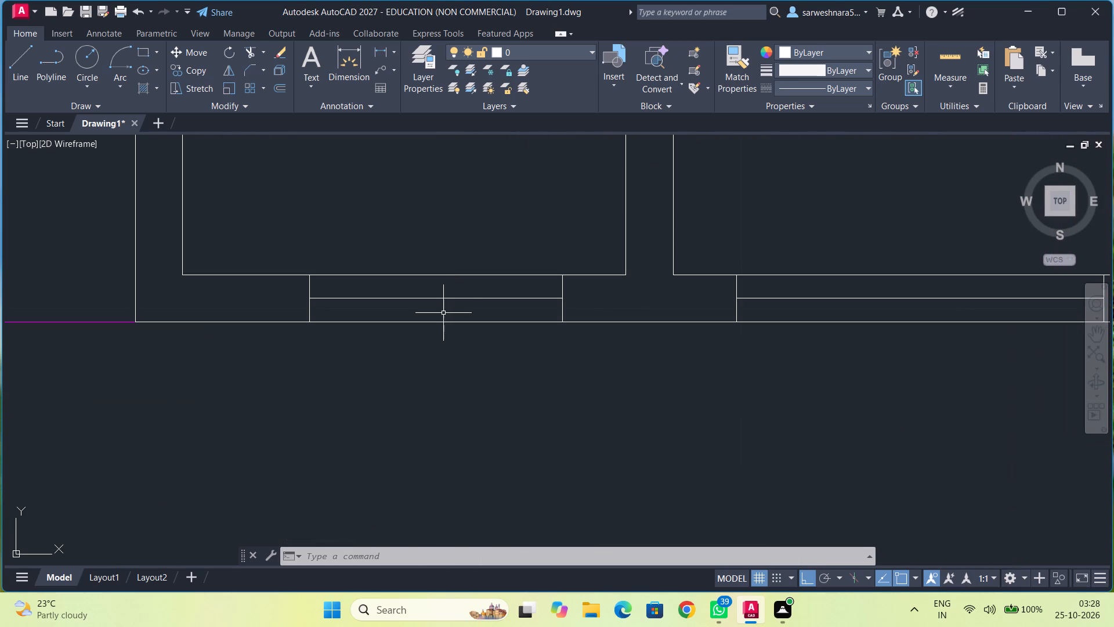
right_click(442, 331)
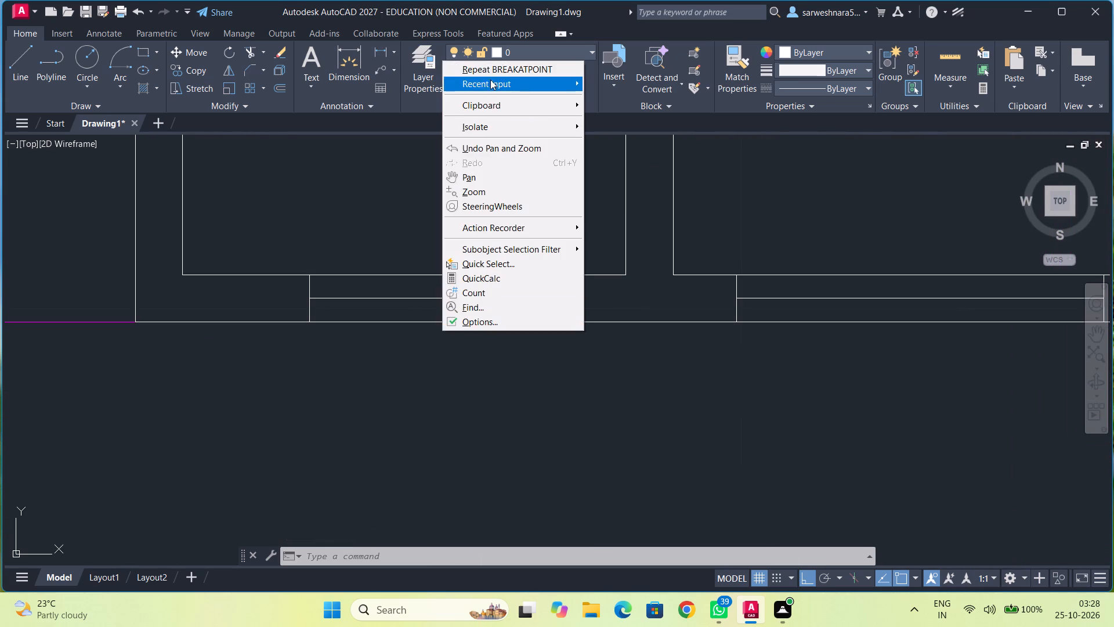
left_click(492, 70)
left_click(390, 276)
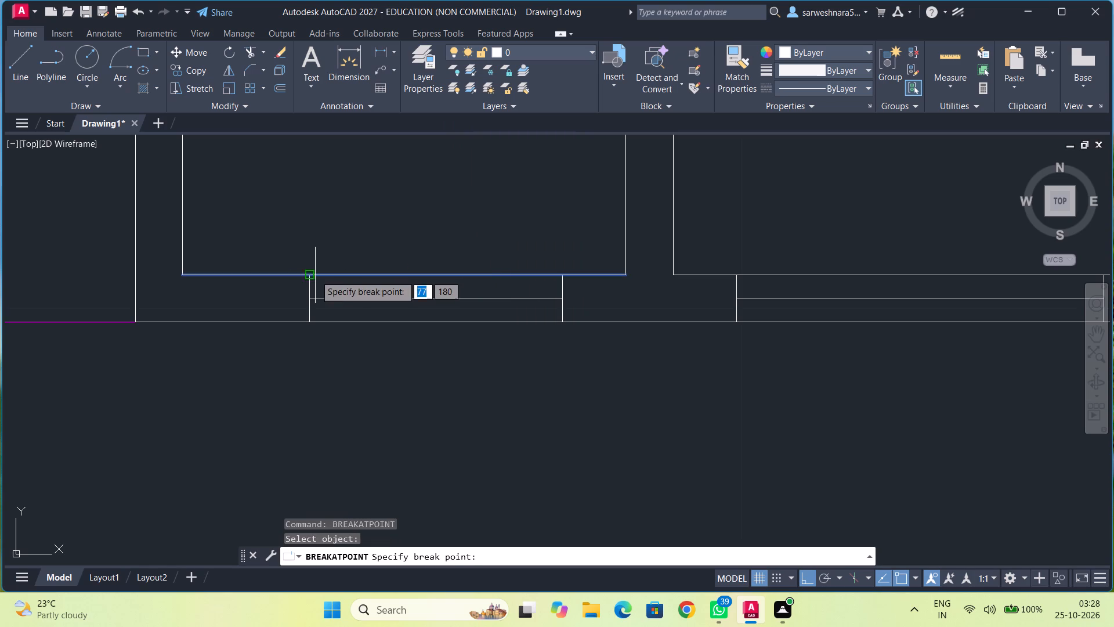
left_click(311, 276)
right_click(348, 271)
left_click(414, 271)
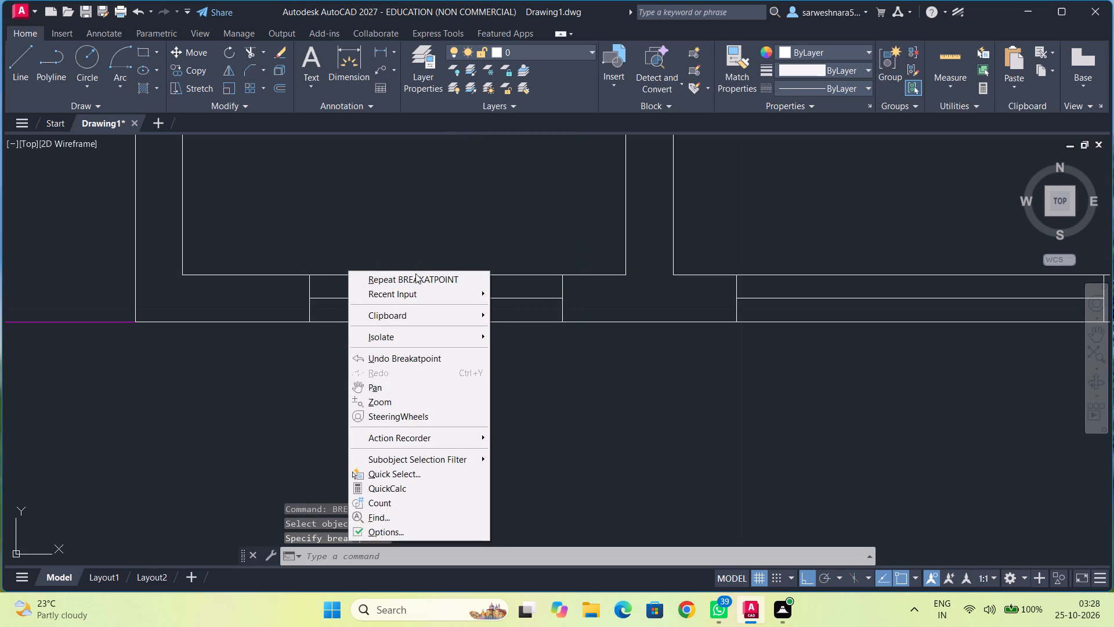
left_click(417, 276)
left_click(455, 276)
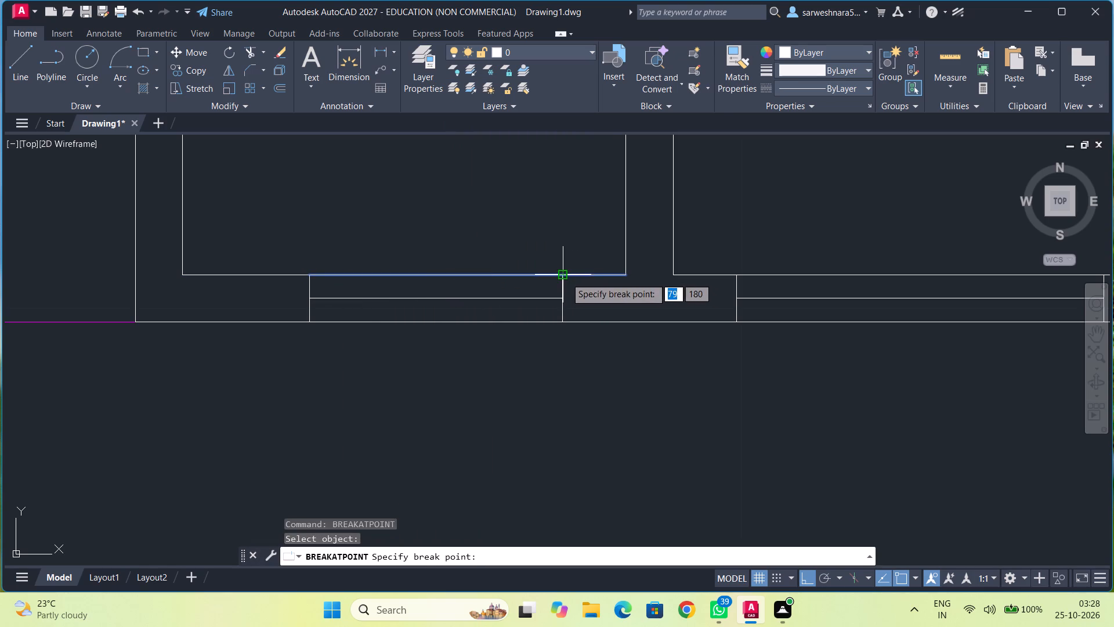
left_click(566, 278)
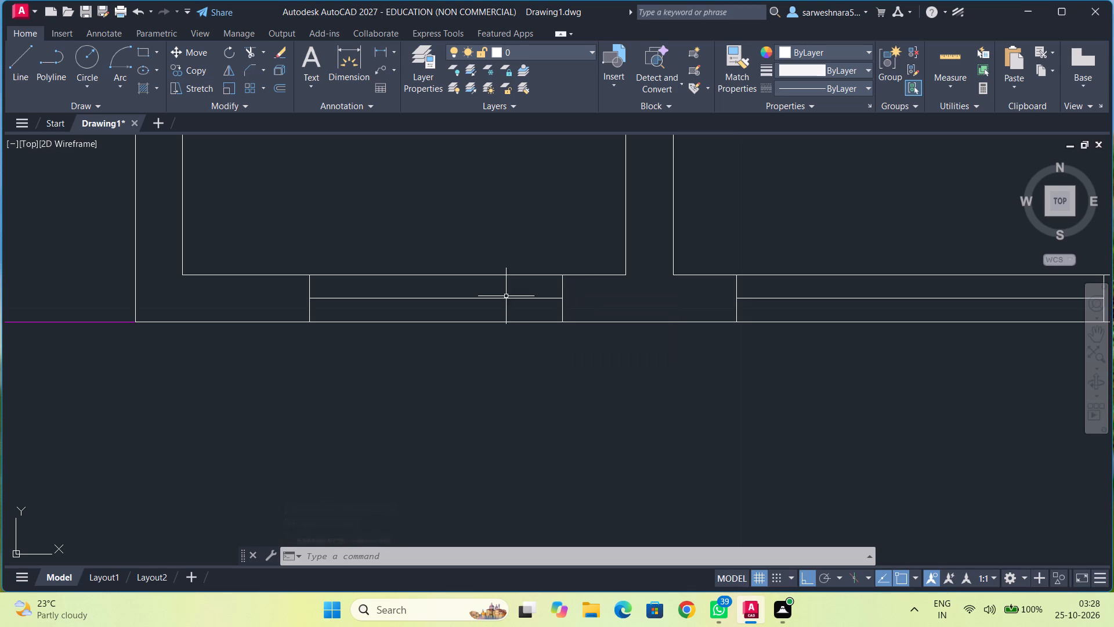
Break the outer line of that southwest room's south wall at the window's east and west edges.
right_click(482, 328)
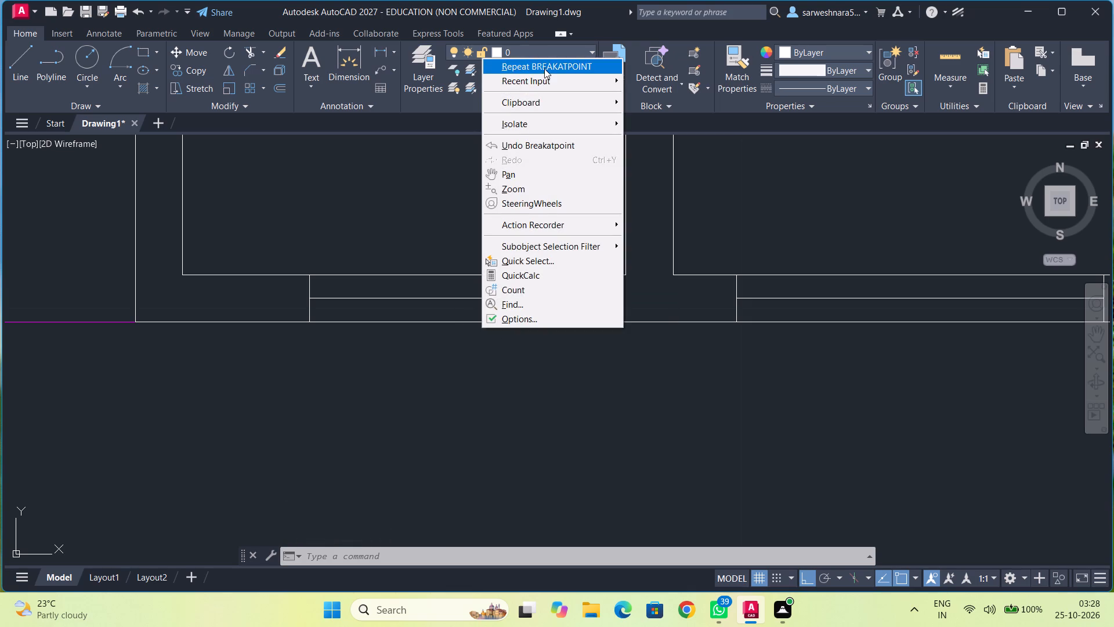
left_click(544, 69)
left_click(495, 322)
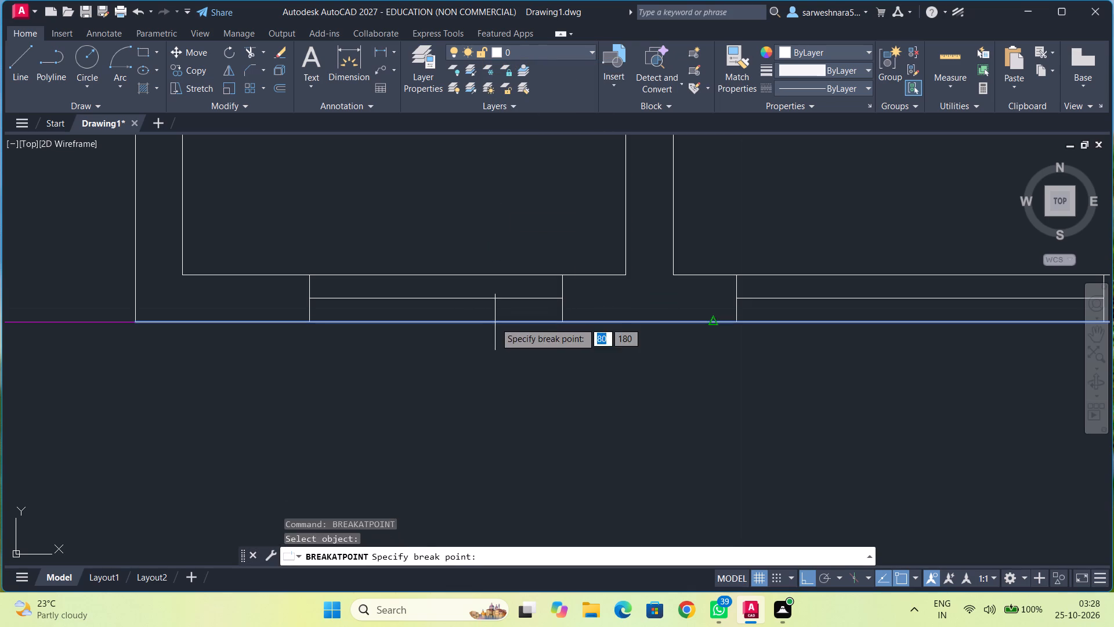
left_click(559, 320)
right_click(549, 337)
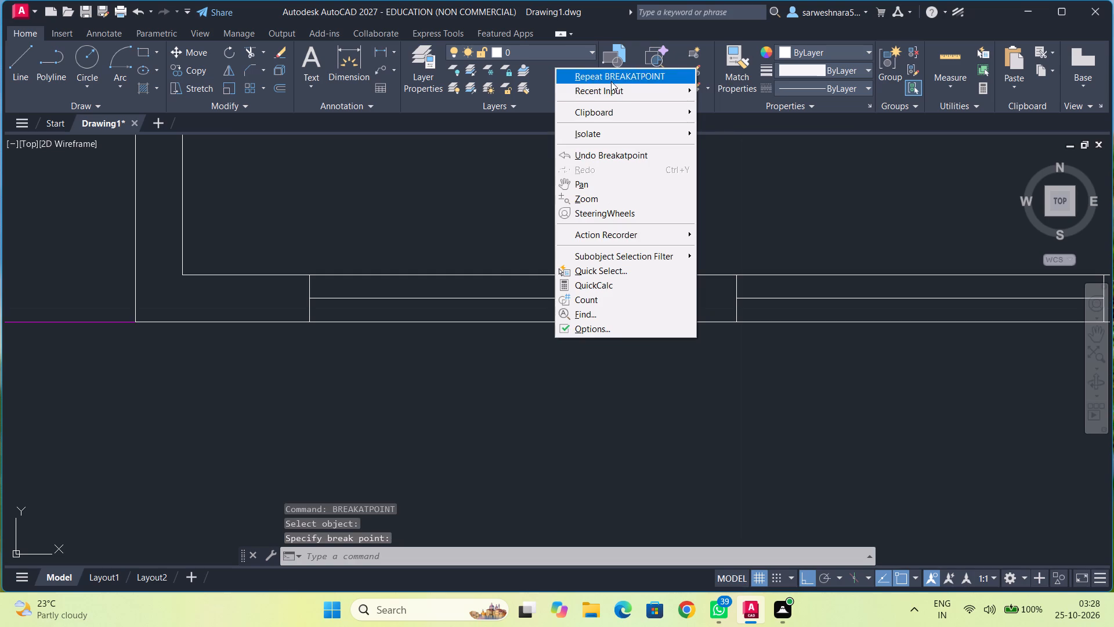
left_click(612, 78)
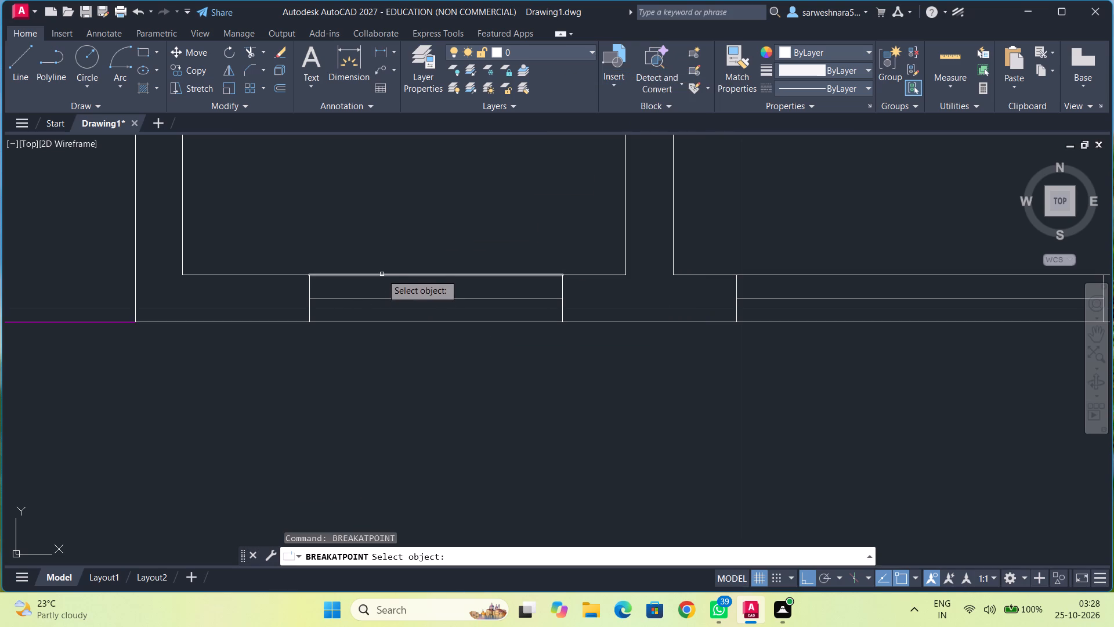
left_click(342, 323)
left_click(309, 322)
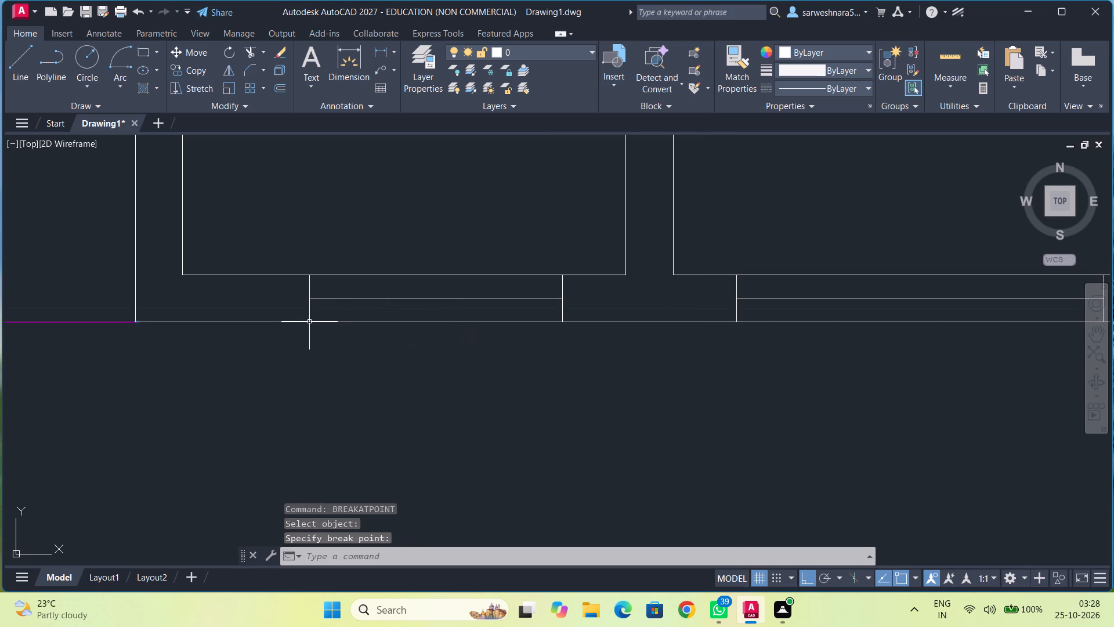
Colour the three long lines and both end lines of the southwest room's south window red (237,31,36).
left_click(325, 323)
left_click(310, 305)
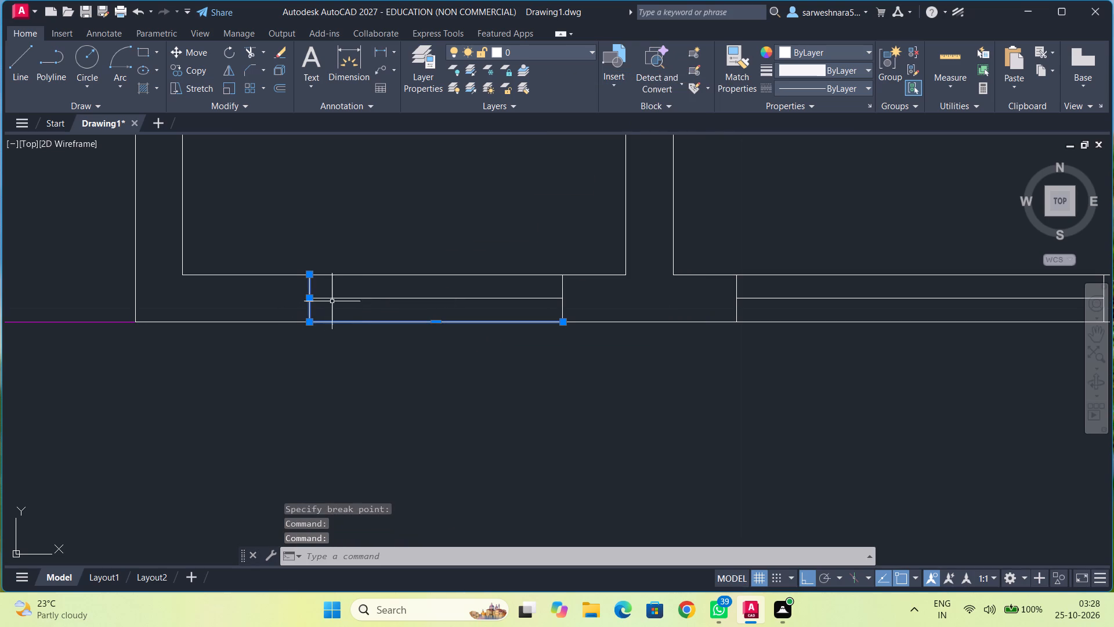
left_click(335, 298)
left_click(347, 275)
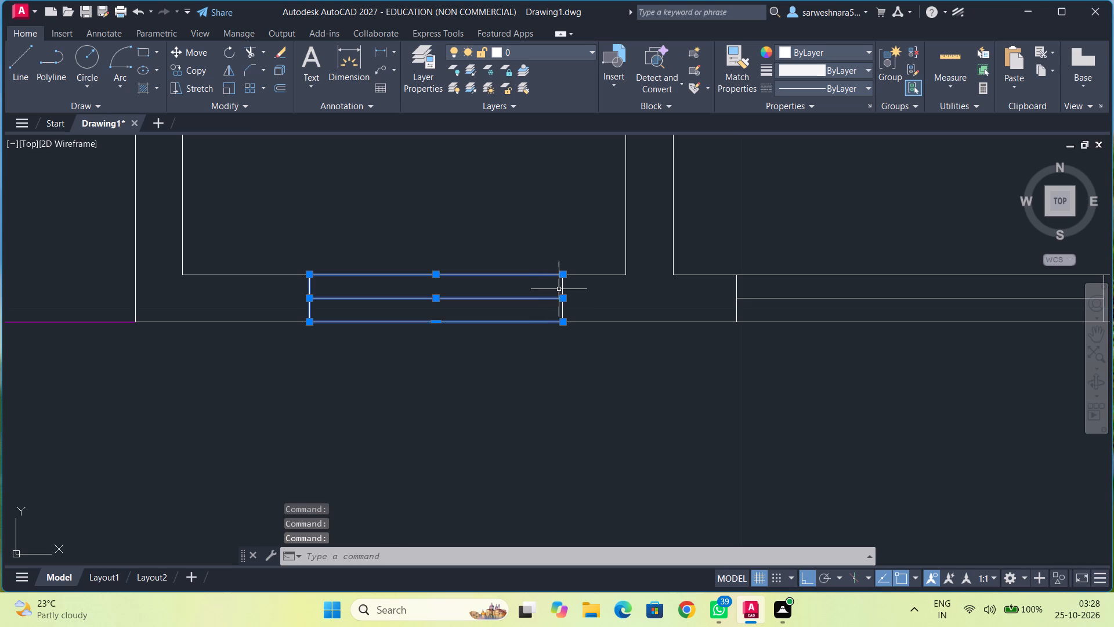
left_click(564, 287)
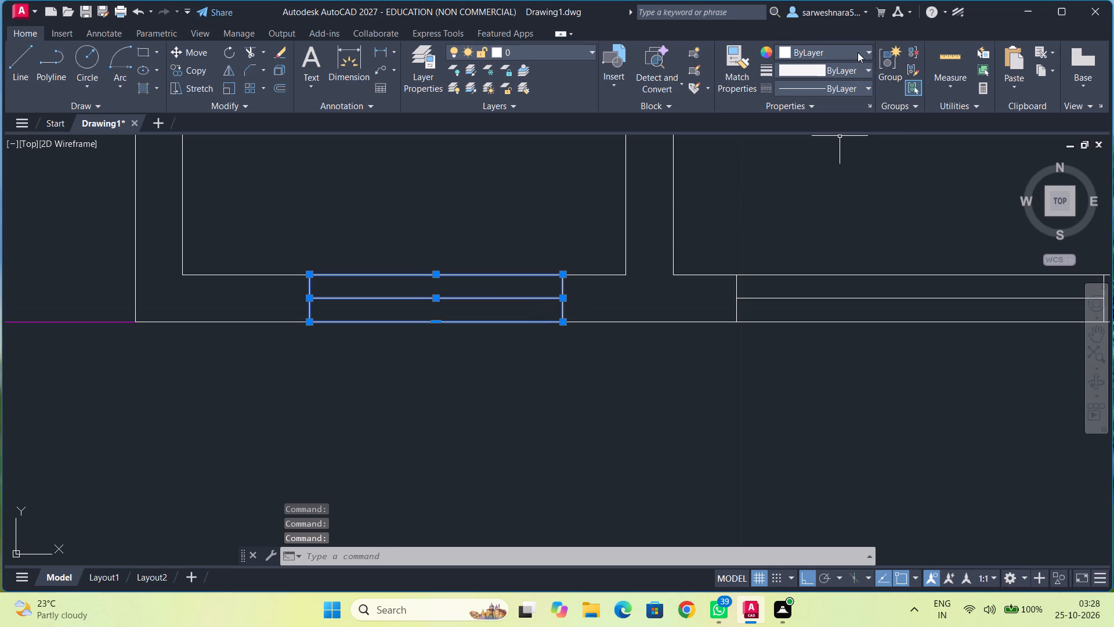
left_click(854, 46)
left_click(828, 132)
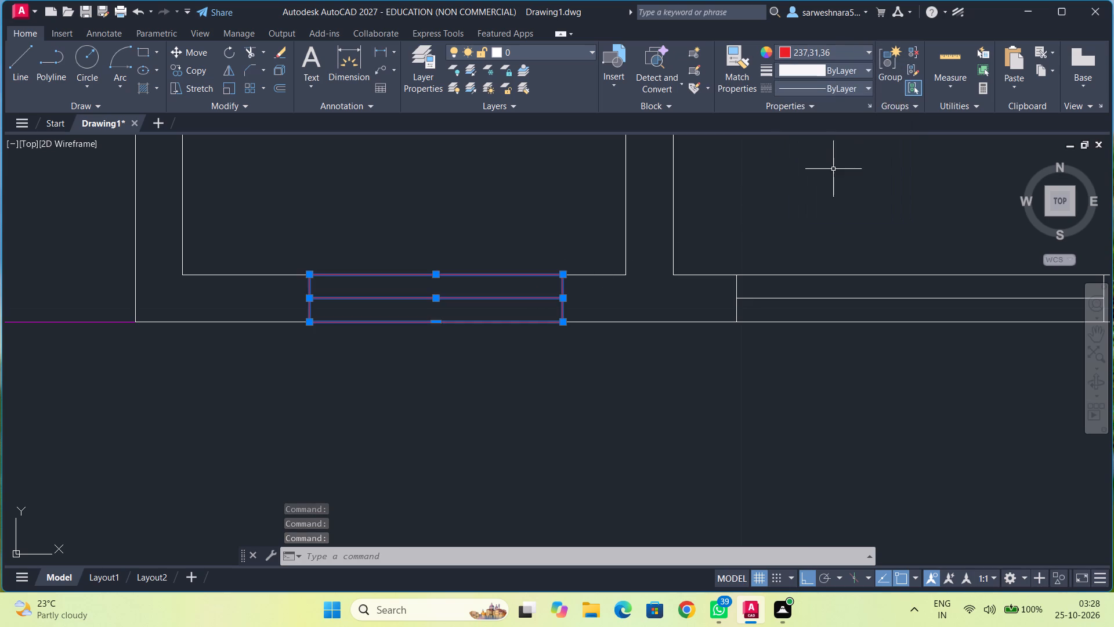
key("Escape")
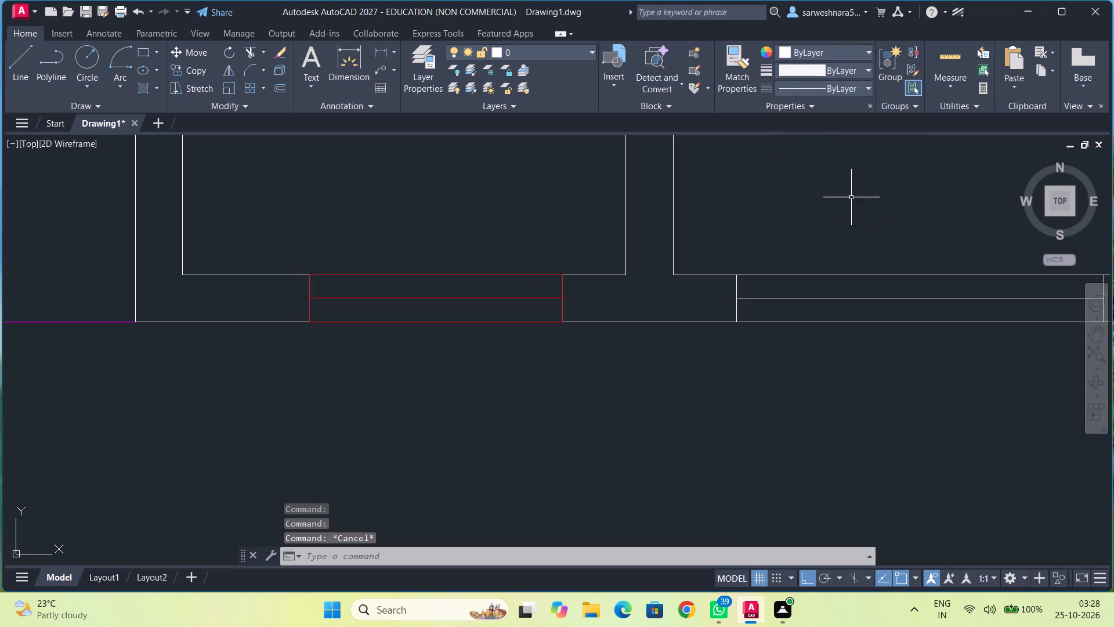
In the room just west of the staircase, break the south wall's inner line at the window's west and east edges.
scroll(801, 221, "down", 2)
middle_click_drag(796, 225, 527, 401)
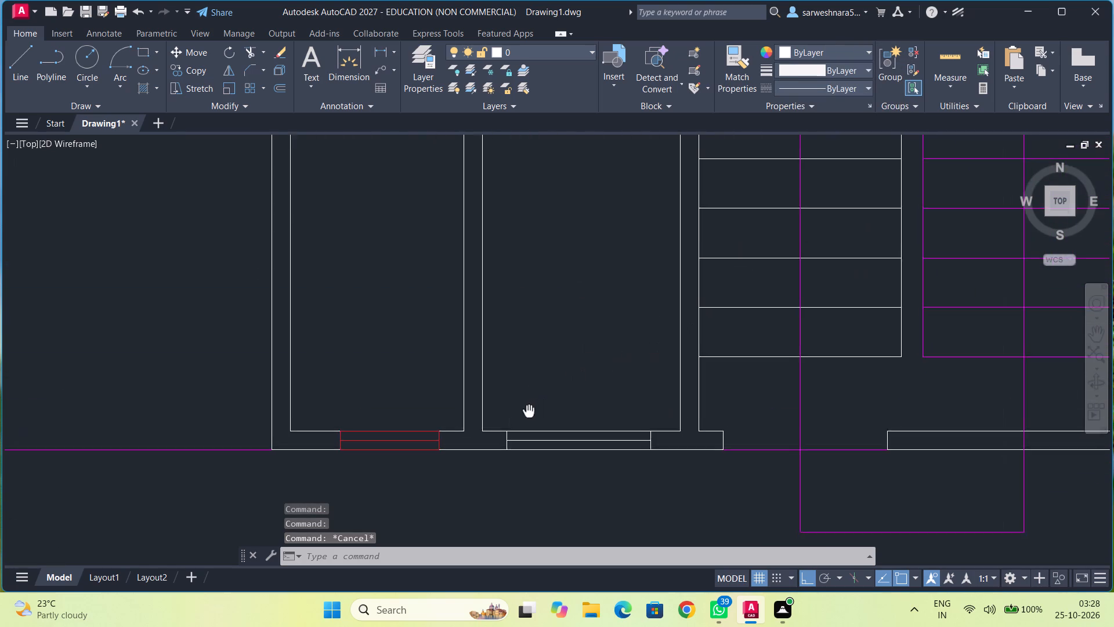
middle_click_drag(527, 401, 479, 290)
scroll(528, 333, "up", 2)
scroll(492, 289, "up", 1)
middle_click_drag(492, 289, 471, 287)
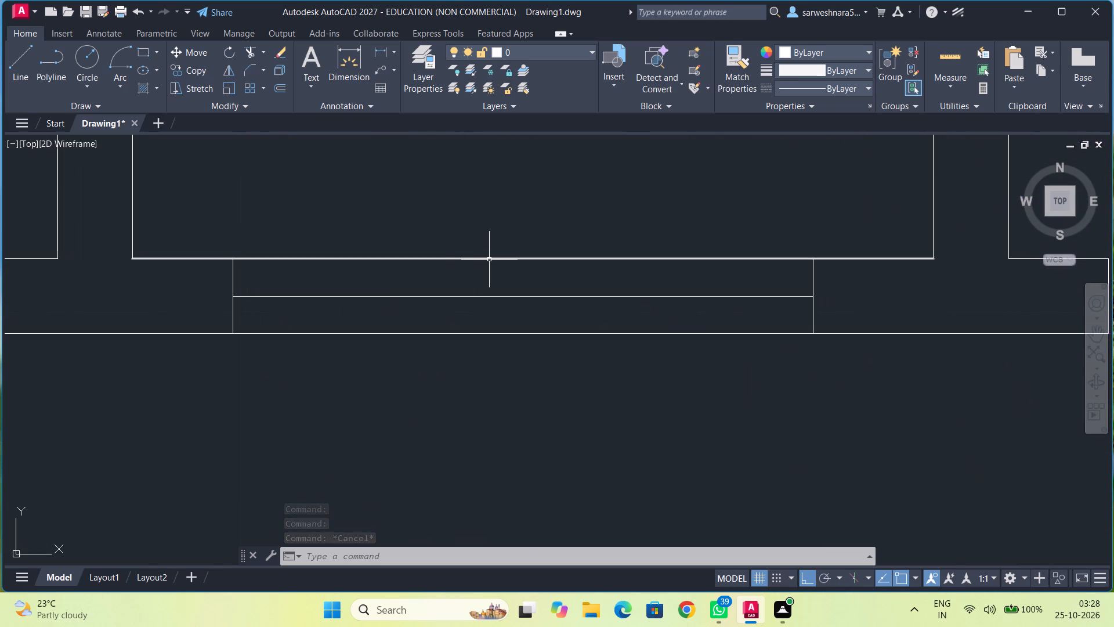
right_click(492, 258)
left_click(531, 260)
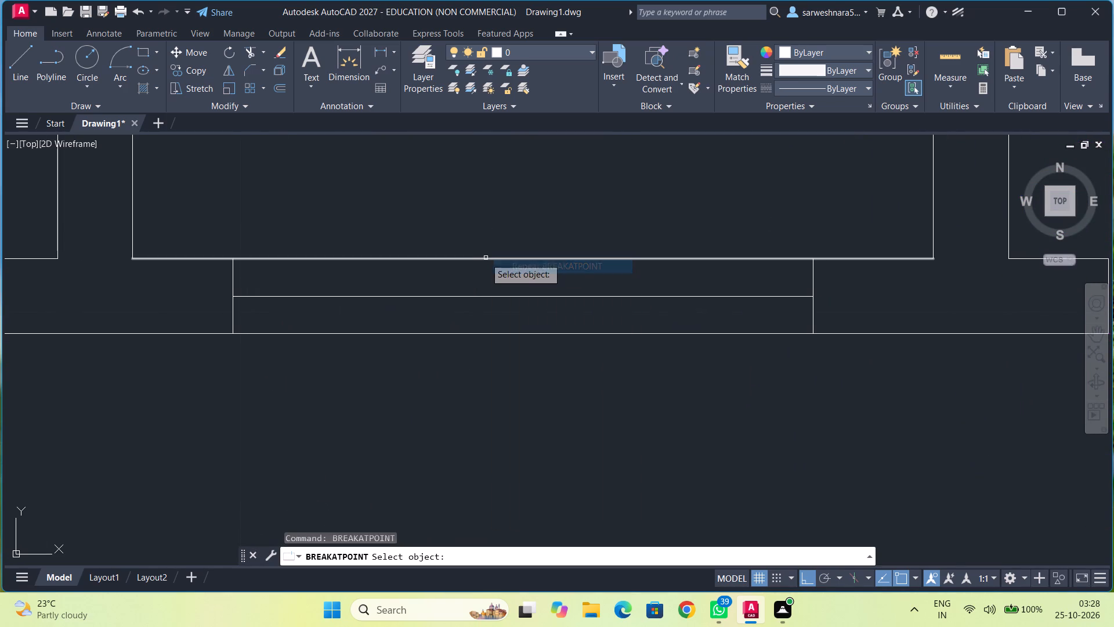
left_click(484, 259)
left_click(230, 260)
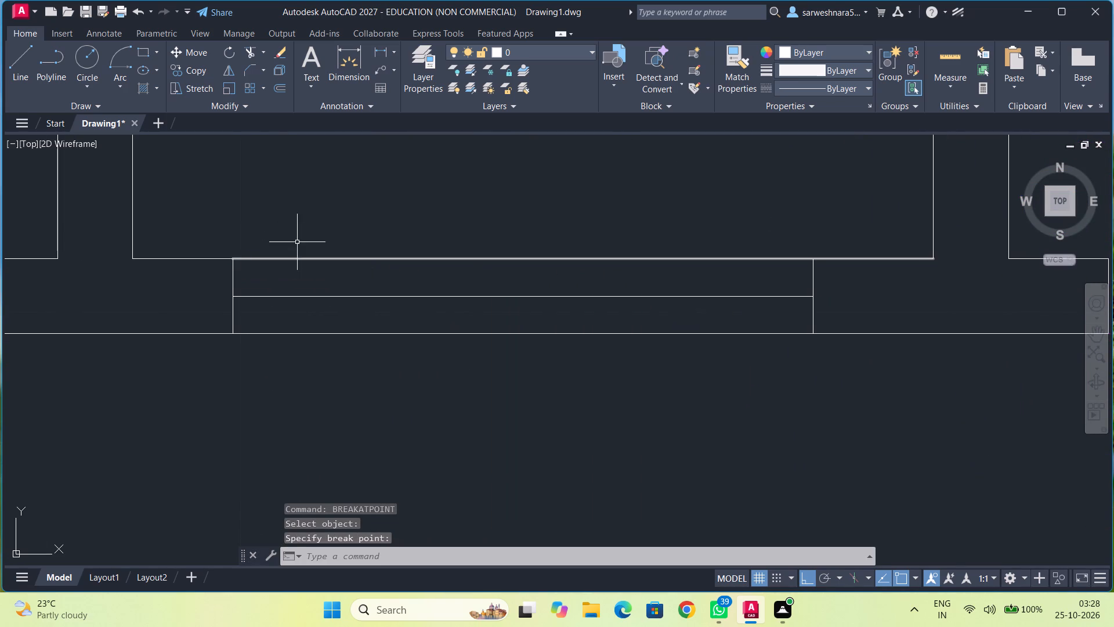
right_click(298, 242)
left_click(351, 249)
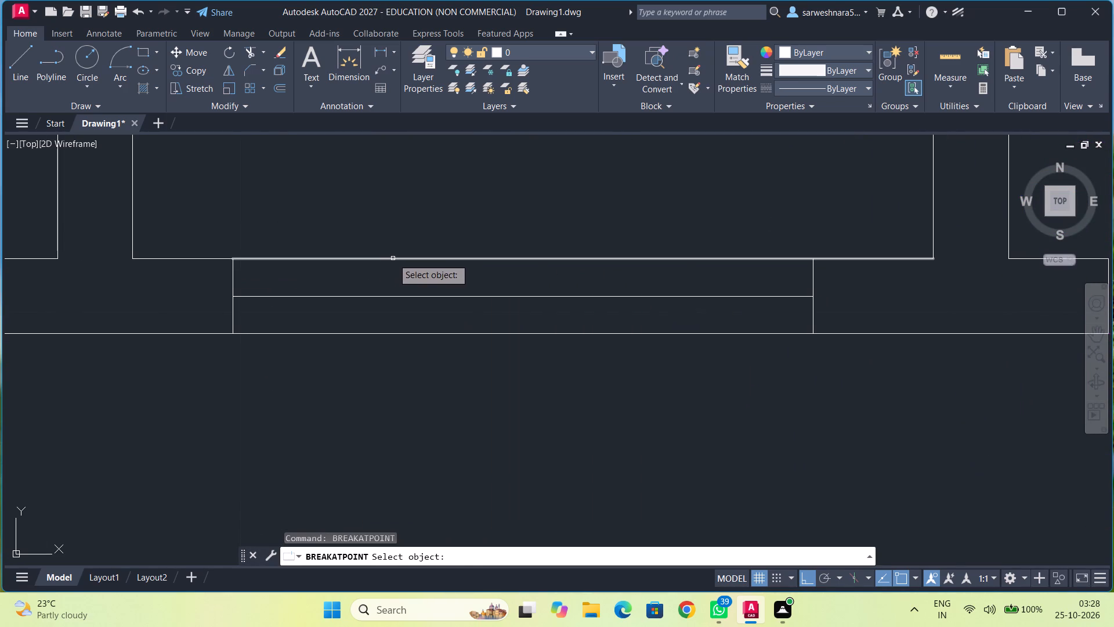
left_click(393, 258)
left_click(812, 260)
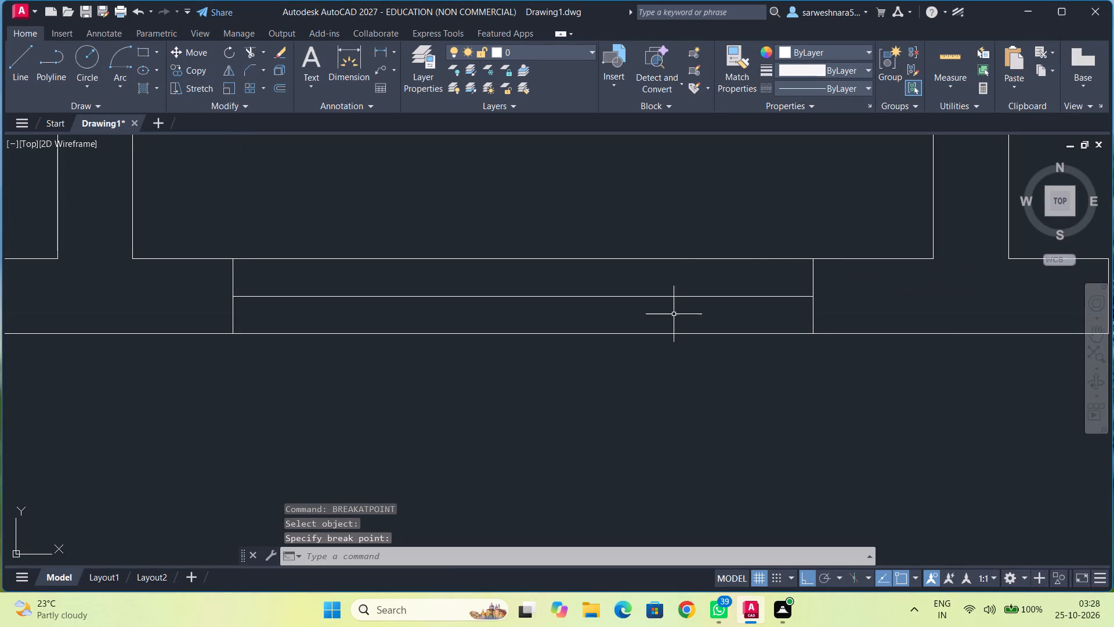
Break the outer line of that room's south wall at the window's west and east edges.
right_click(650, 323)
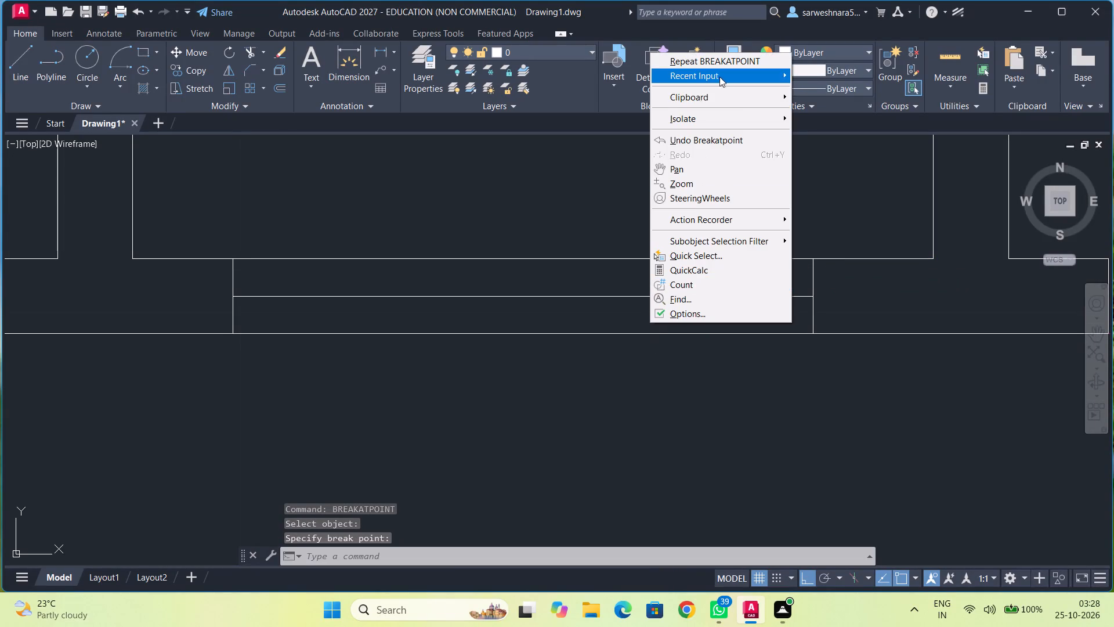
left_click(715, 63)
left_click(522, 335)
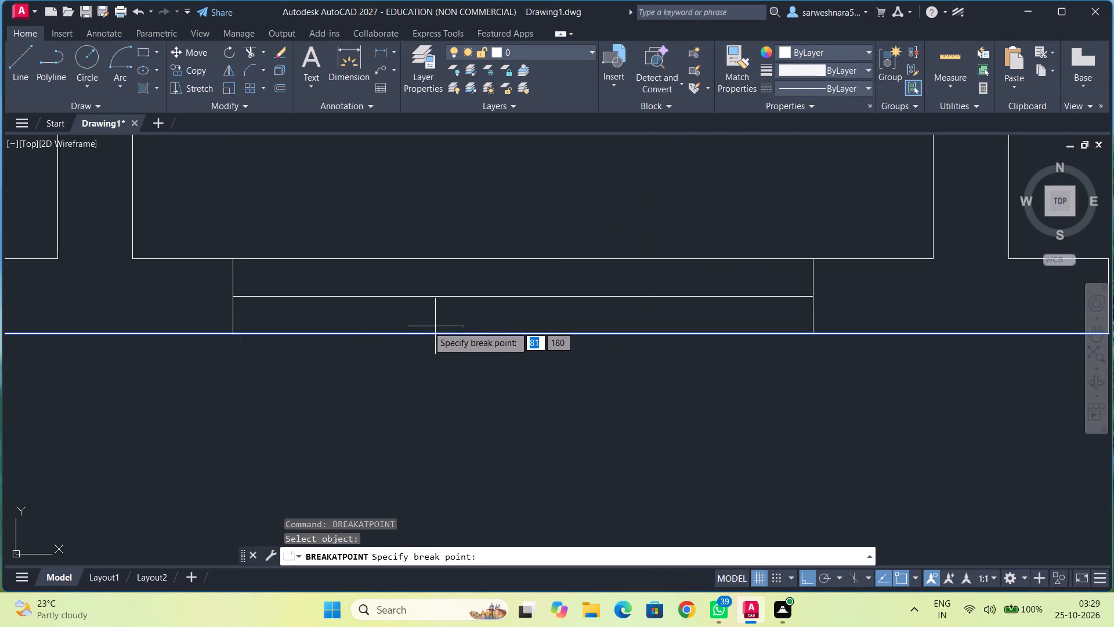
left_click(233, 331)
right_click(324, 336)
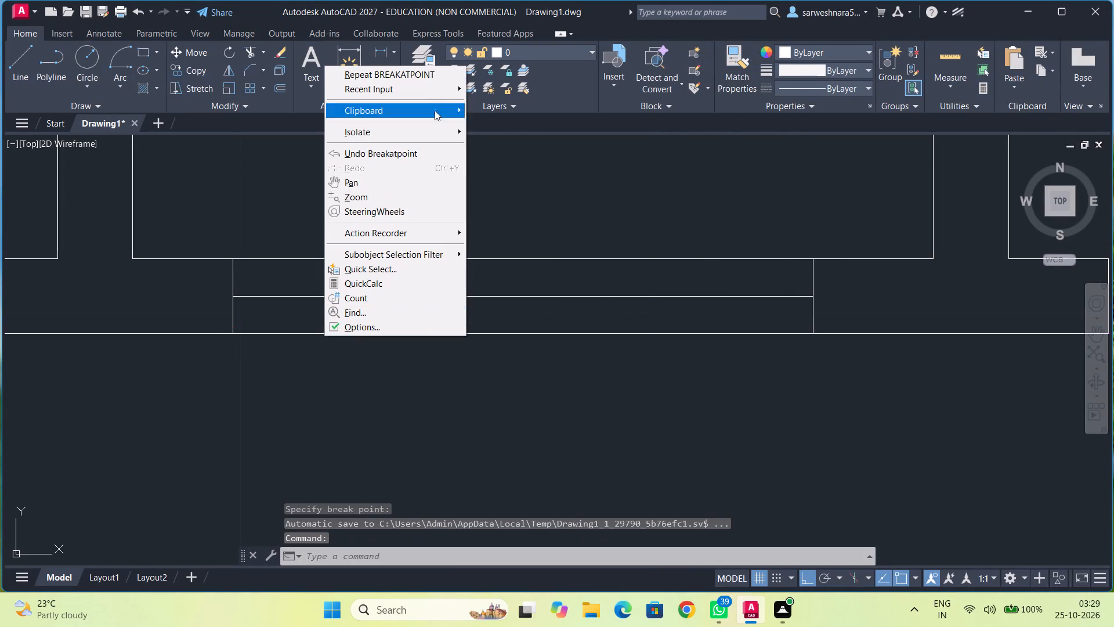
left_click(436, 74)
left_click(675, 332)
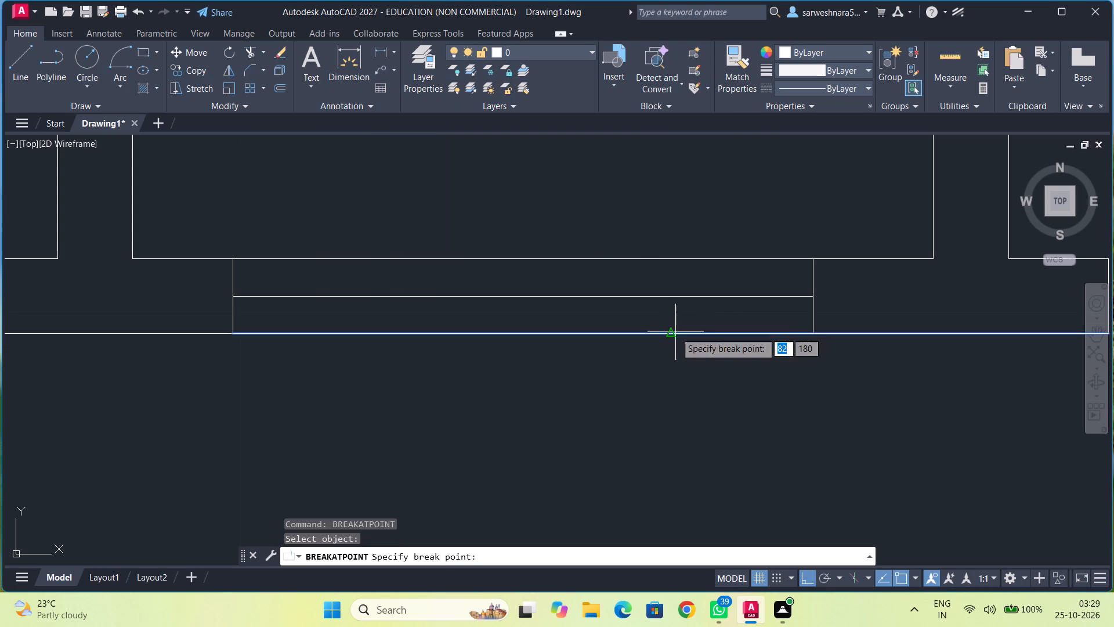
left_click(814, 332)
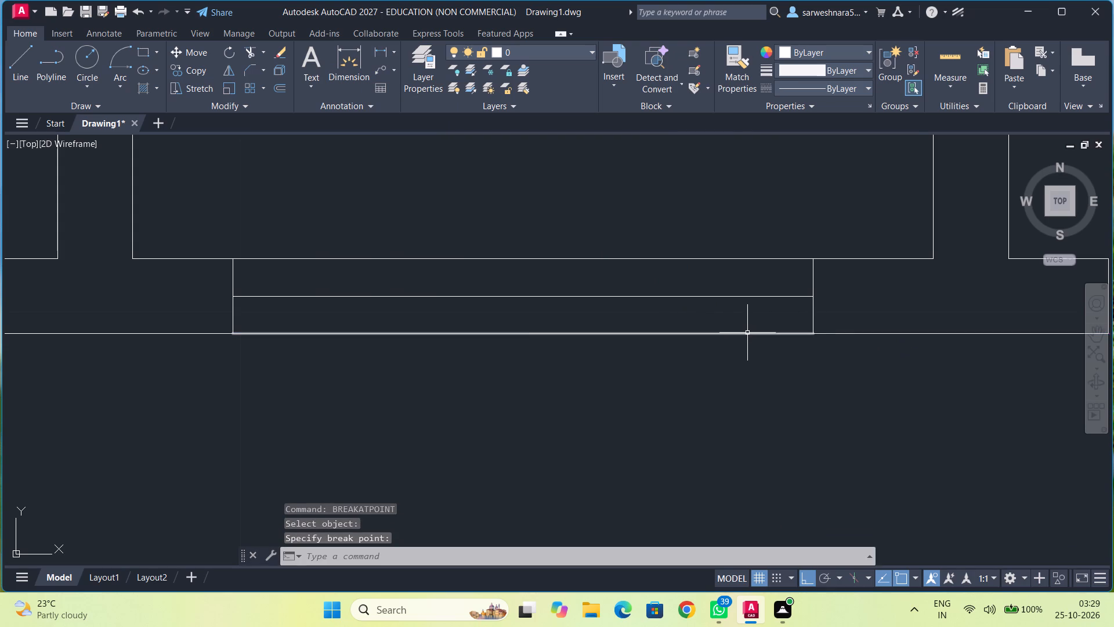
Colour the three long lines and both end lines of that room's south window red, matching the other windows.
left_click(747, 332)
left_click(738, 296)
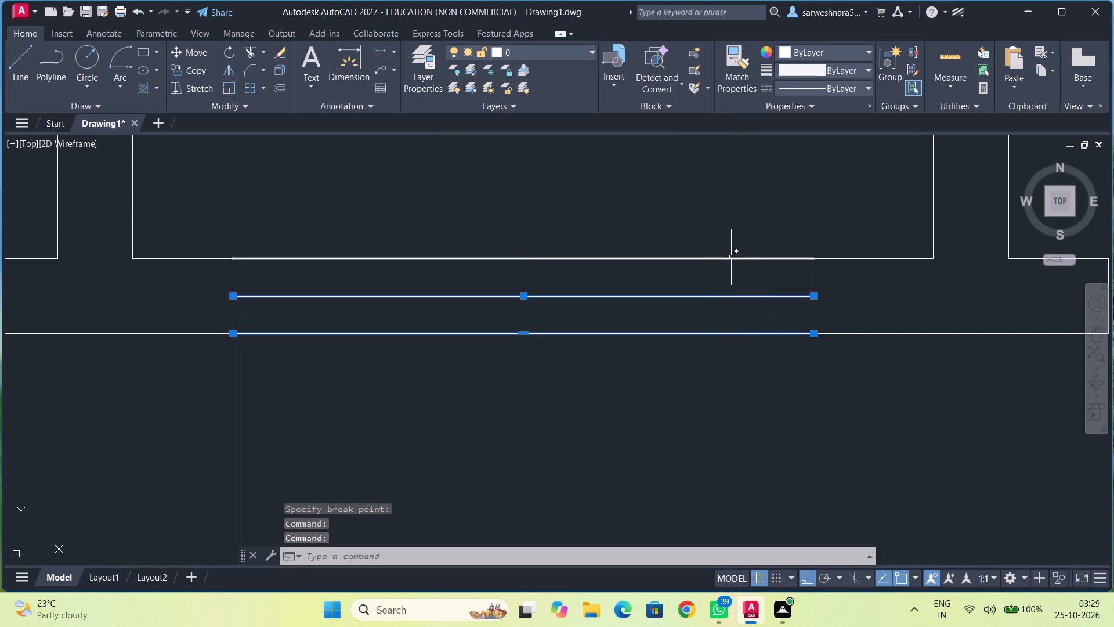
left_click(731, 257)
left_click(815, 268)
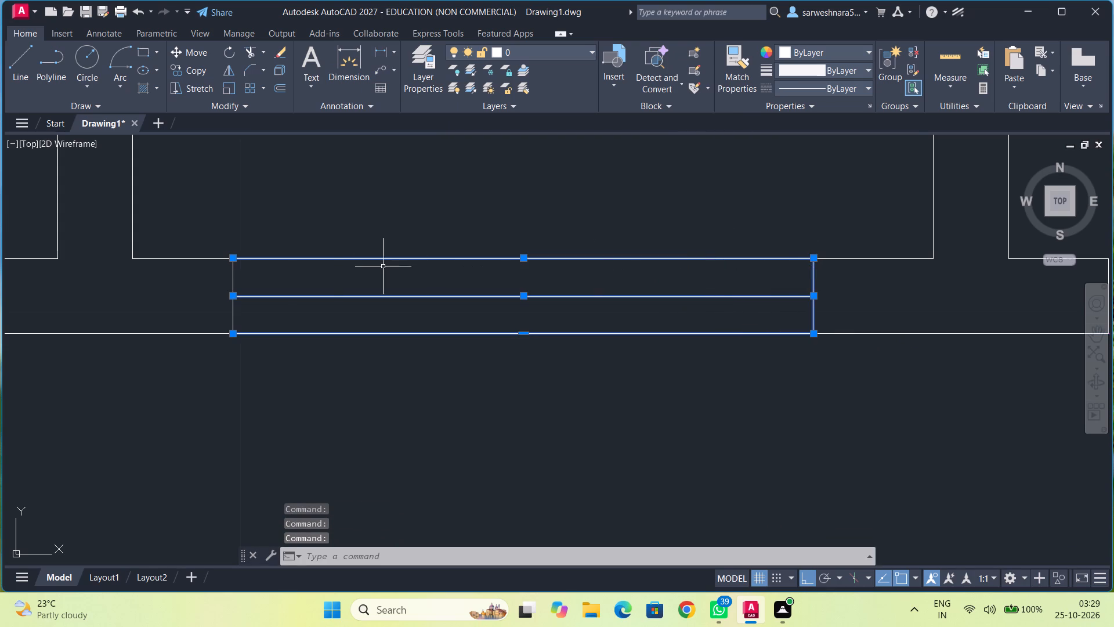
left_click(234, 273)
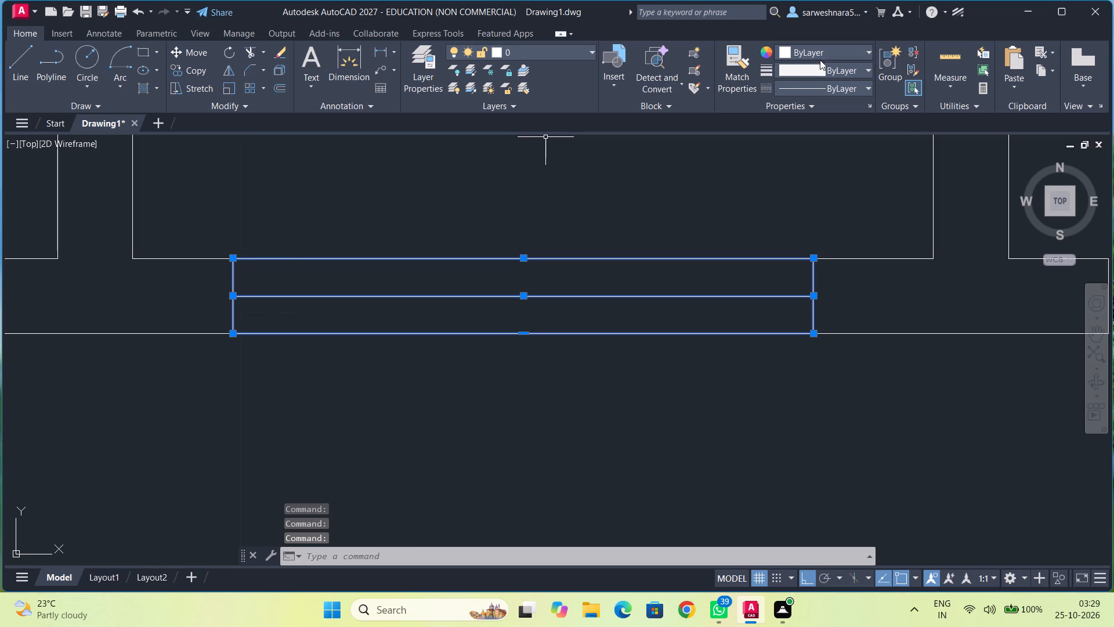
left_click(822, 57)
left_click(826, 131)
key("Escape")
Colour the staircase's west flight red (237,31,36), covering its eight white tread lines and the line along its east side.
scroll(808, 170, "down", 1)
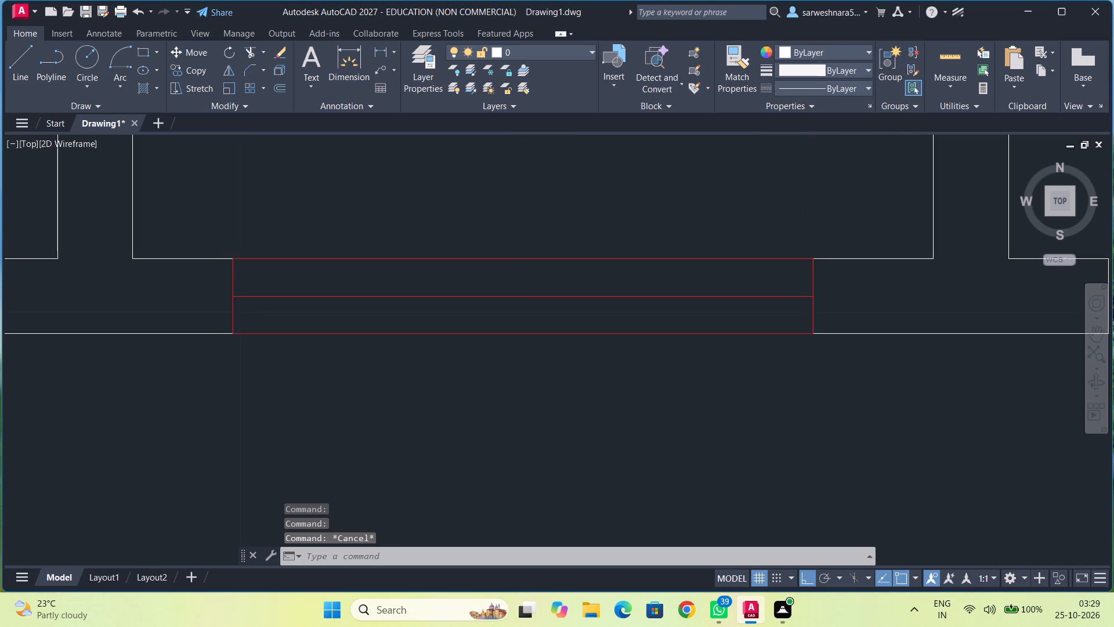
scroll(808, 170, "down", 1)
middle_click_drag(800, 176, 705, 340)
scroll(711, 289, "down", 1)
middle_click_drag(705, 302, 667, 369)
scroll(677, 350, "down", 2)
scroll(667, 360, "up", 1)
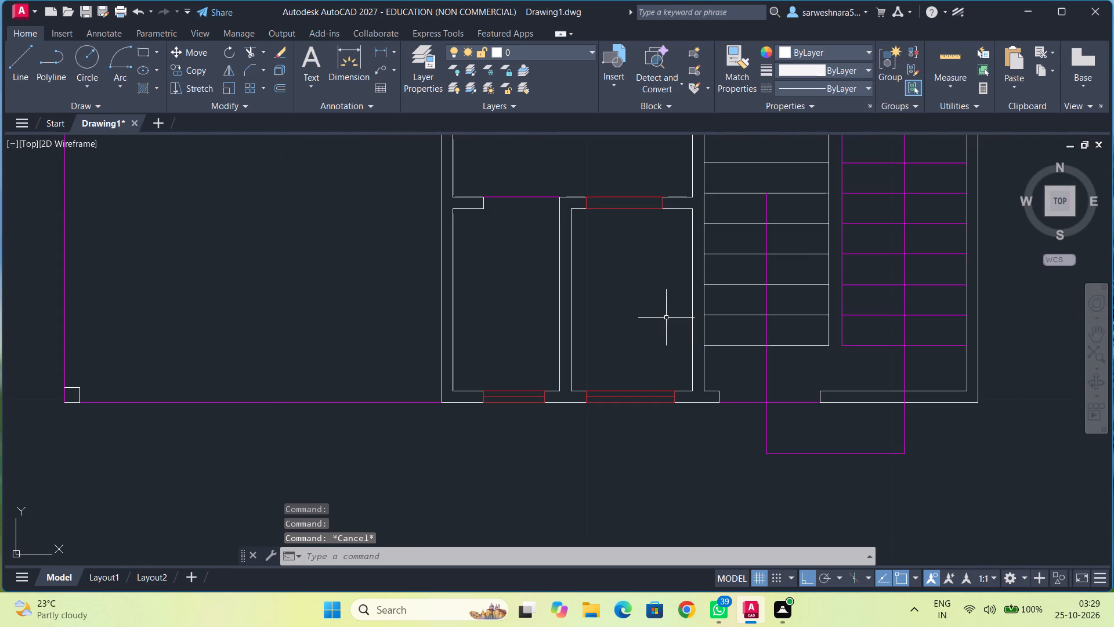
middle_click_drag(692, 303, 568, 338)
left_click(681, 166)
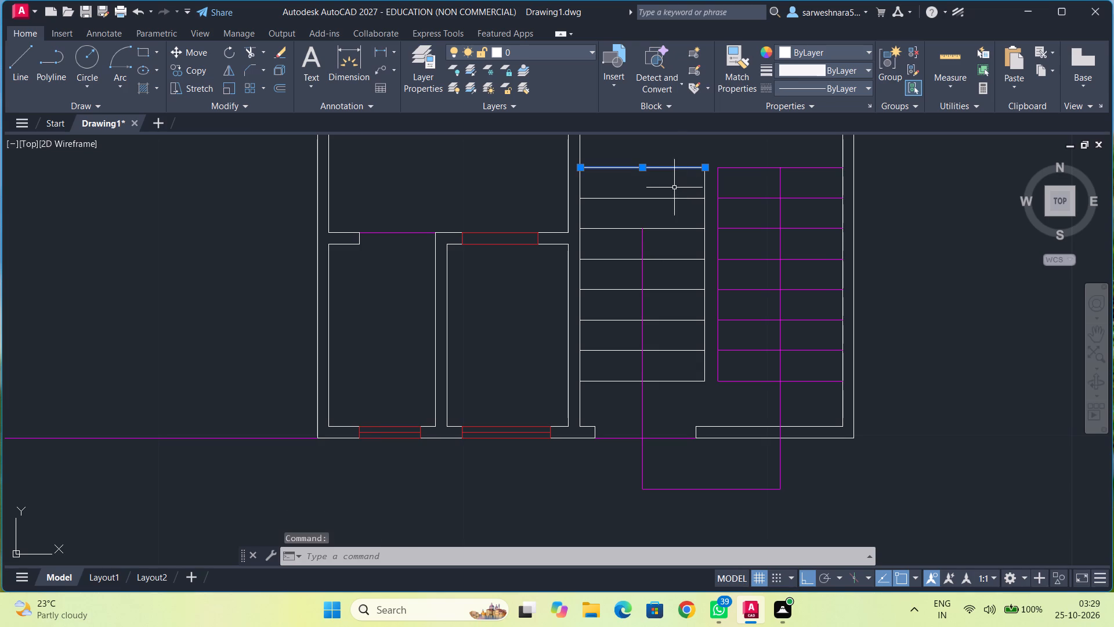
left_click(668, 200)
left_click(666, 225)
double_click(667, 229)
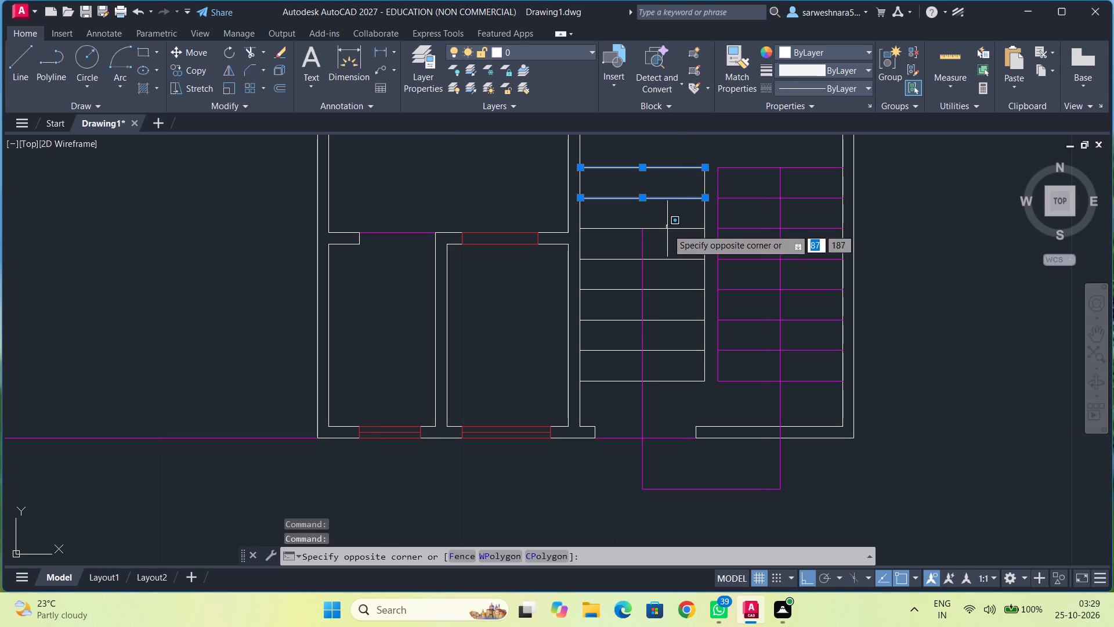
left_click(668, 257)
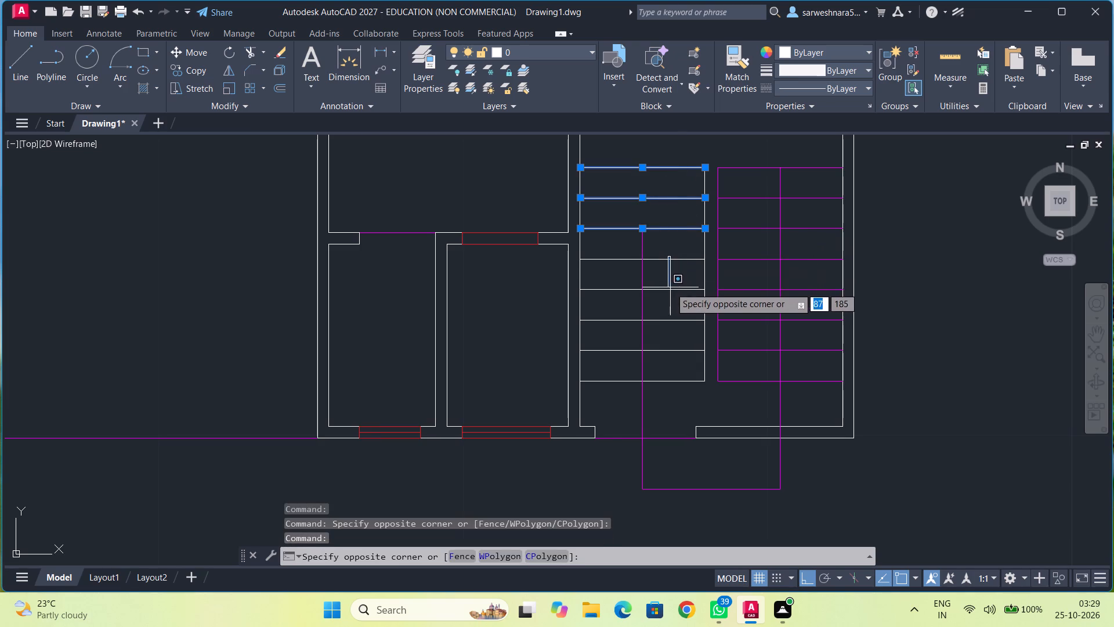
left_click(670, 287)
left_click(670, 290)
left_click(677, 259)
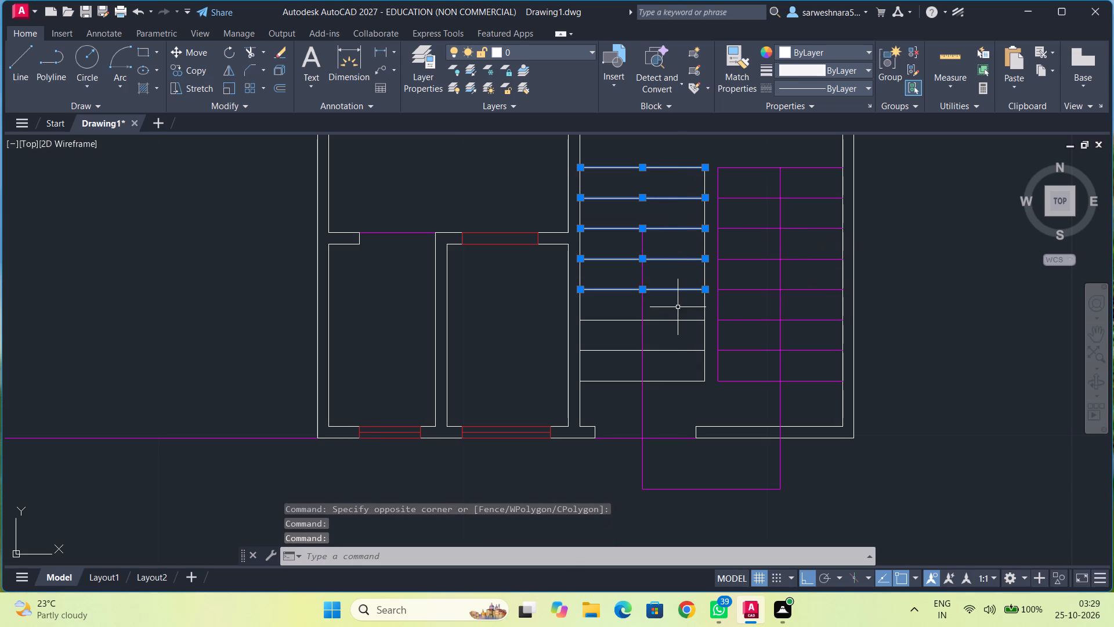
left_click(677, 318)
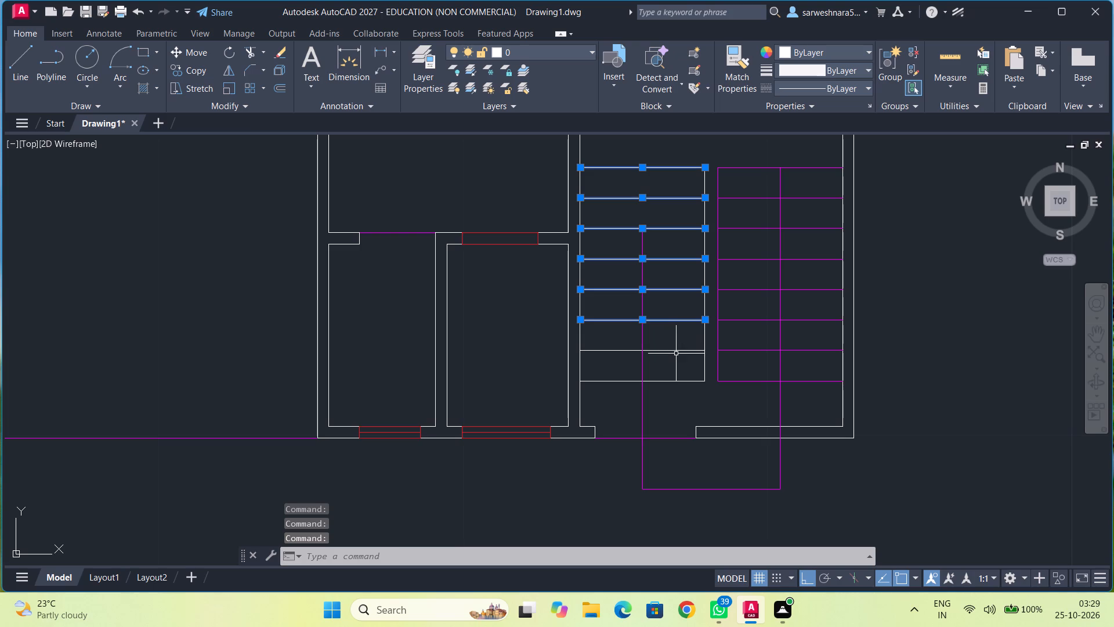
left_click(676, 351)
left_click(676, 380)
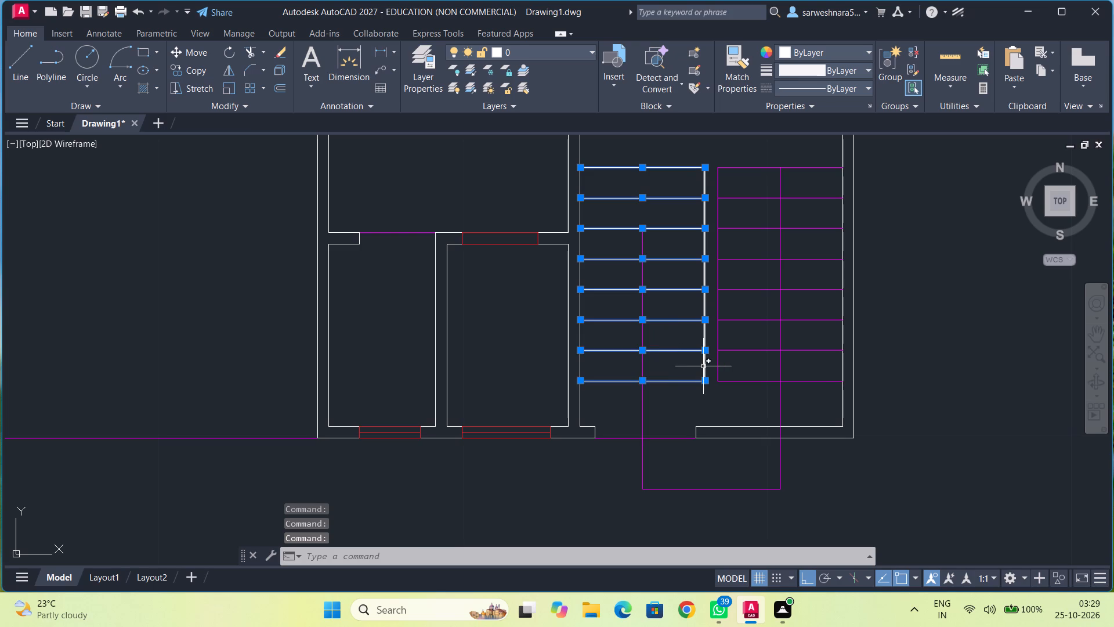
left_click(704, 366)
left_click(841, 52)
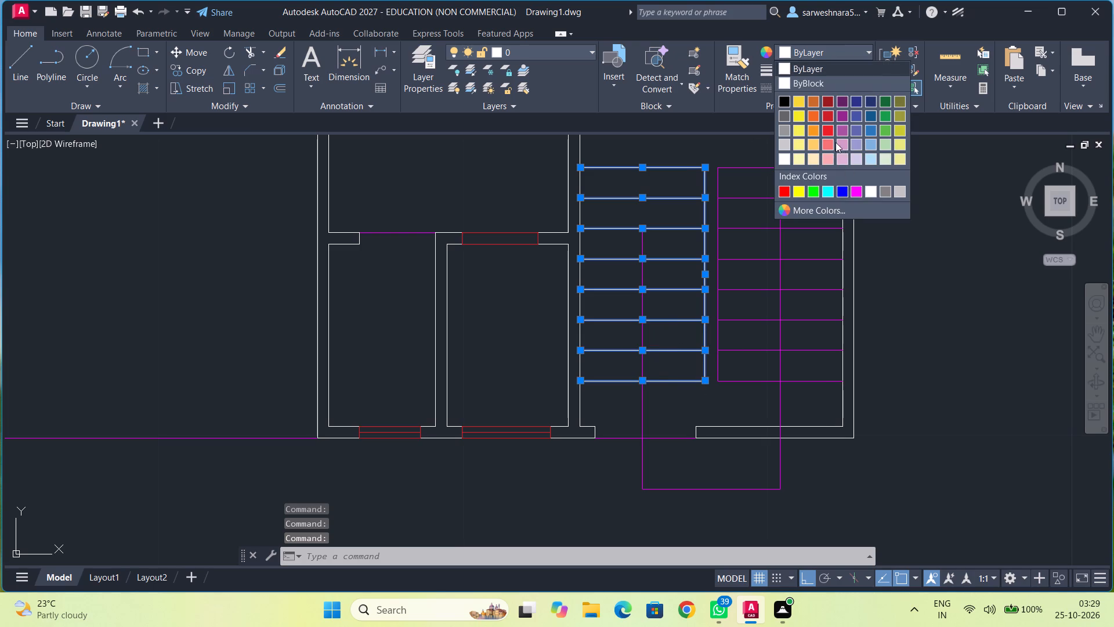
left_click(827, 132)
key("Escape")
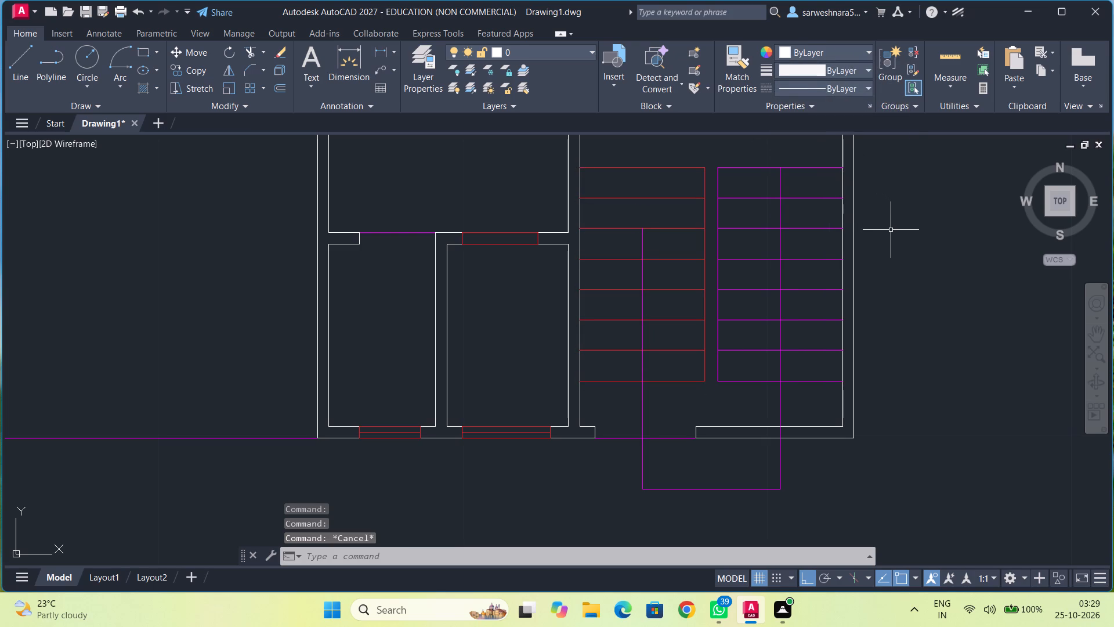
In the east floor plan's northwest room, break the west wall's inner line at the window's north and south edges.
scroll(889, 245, "down", 1)
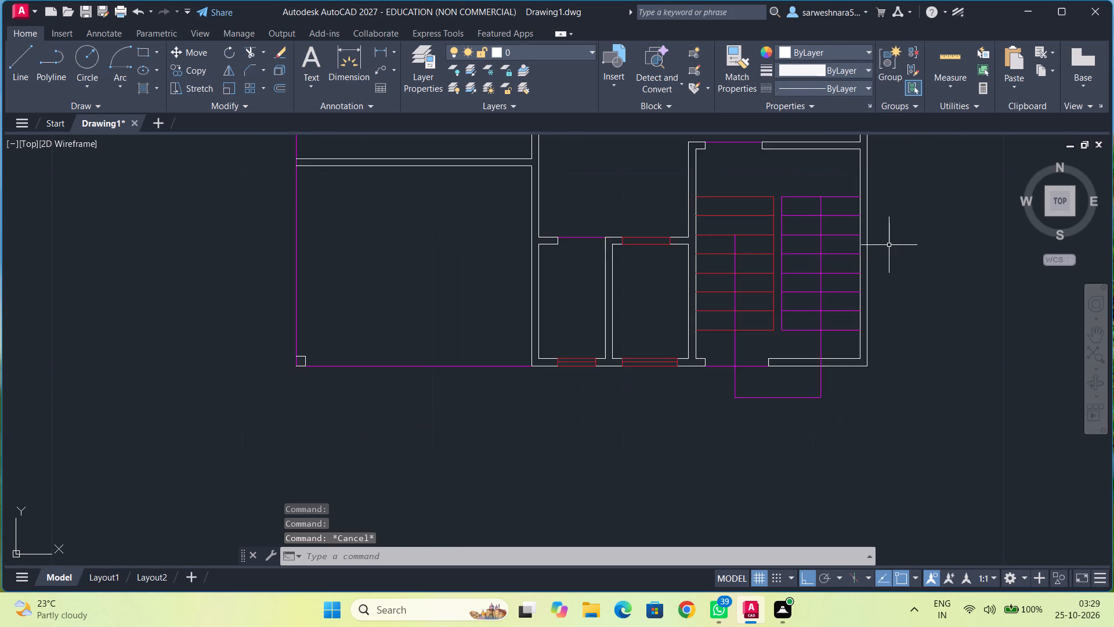
scroll(889, 245, "down", 1)
middle_click_drag(885, 247, 866, 358)
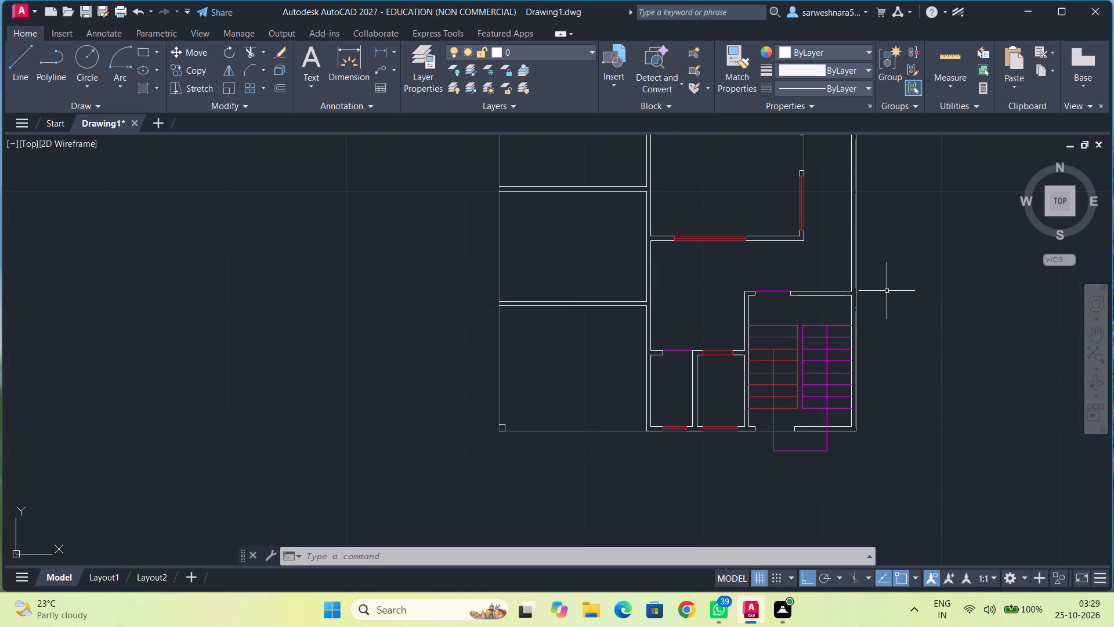
scroll(879, 235, "down", 1)
middle_click_drag(879, 242, 847, 359)
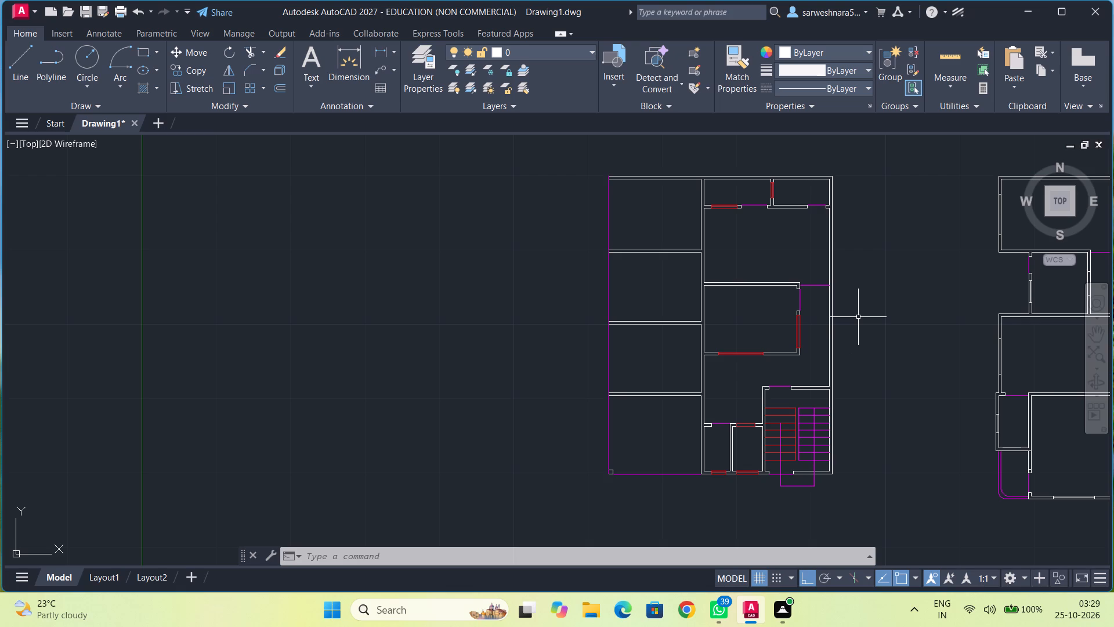
middle_click_drag(888, 279, 588, 304)
scroll(728, 250, "up", 2)
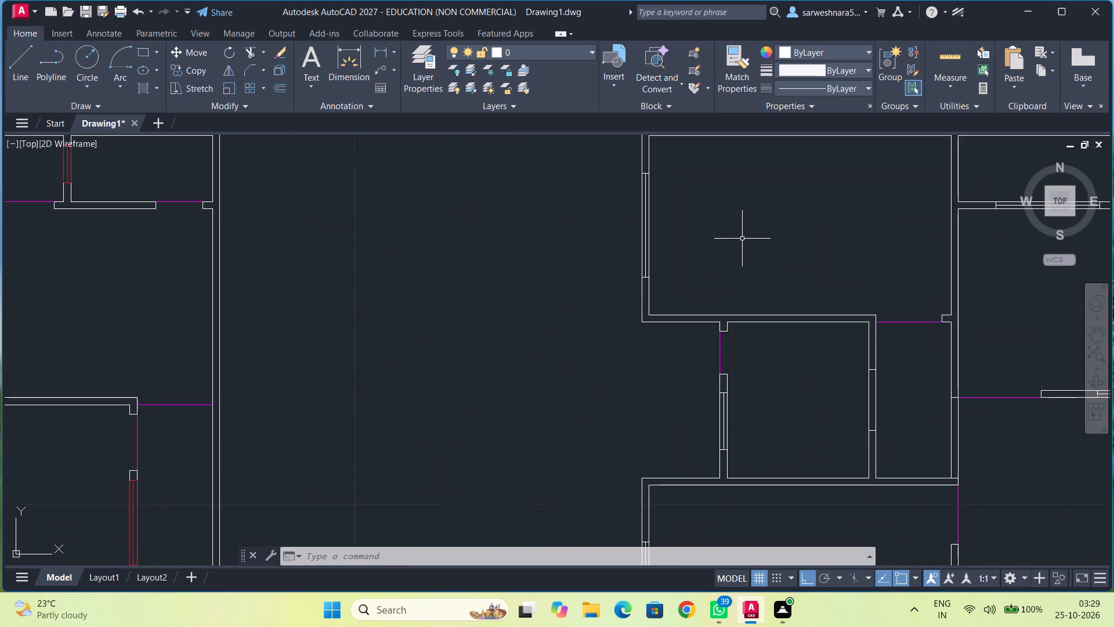
scroll(732, 229, "up", 2)
middle_click_drag(730, 232, 711, 339)
scroll(708, 341, "down", 1)
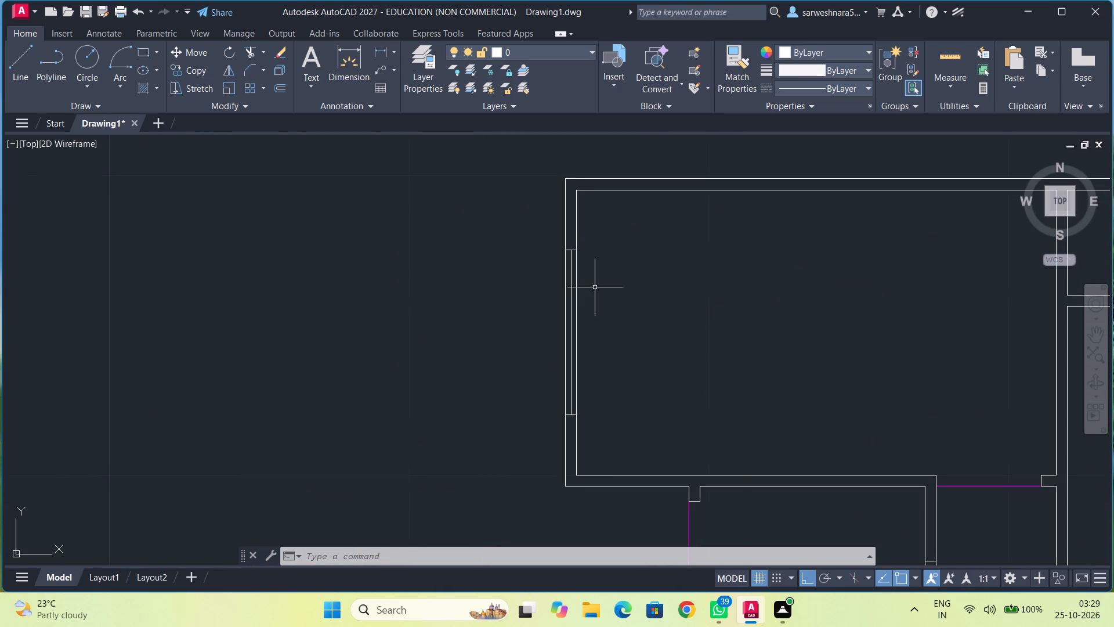
right_click(598, 289)
left_click(636, 296)
left_click(577, 275)
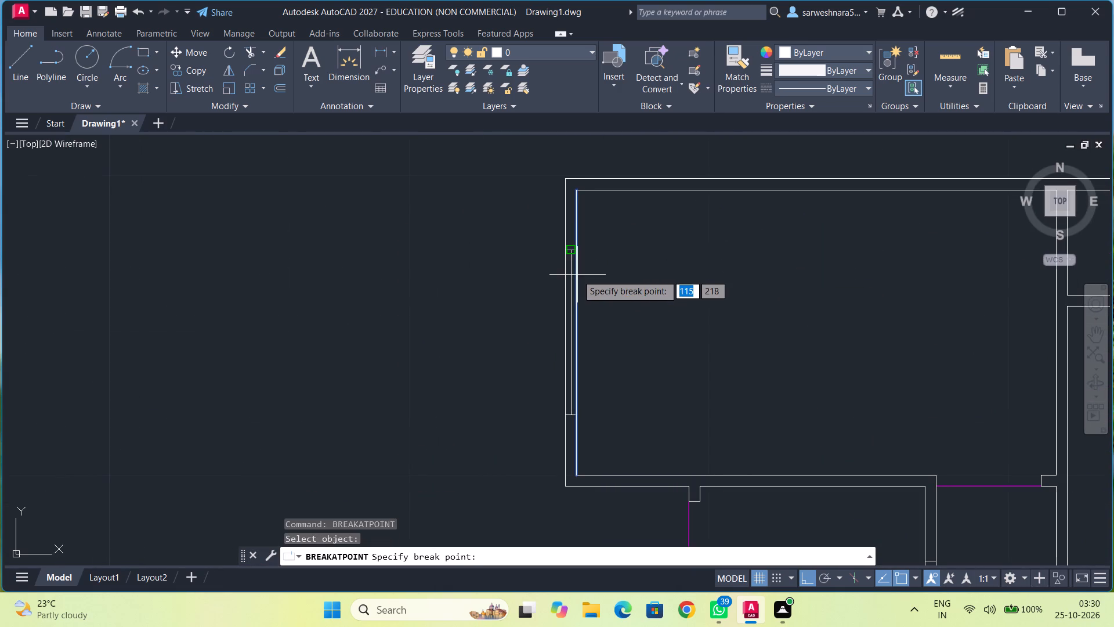
left_click(576, 251)
right_click(591, 280)
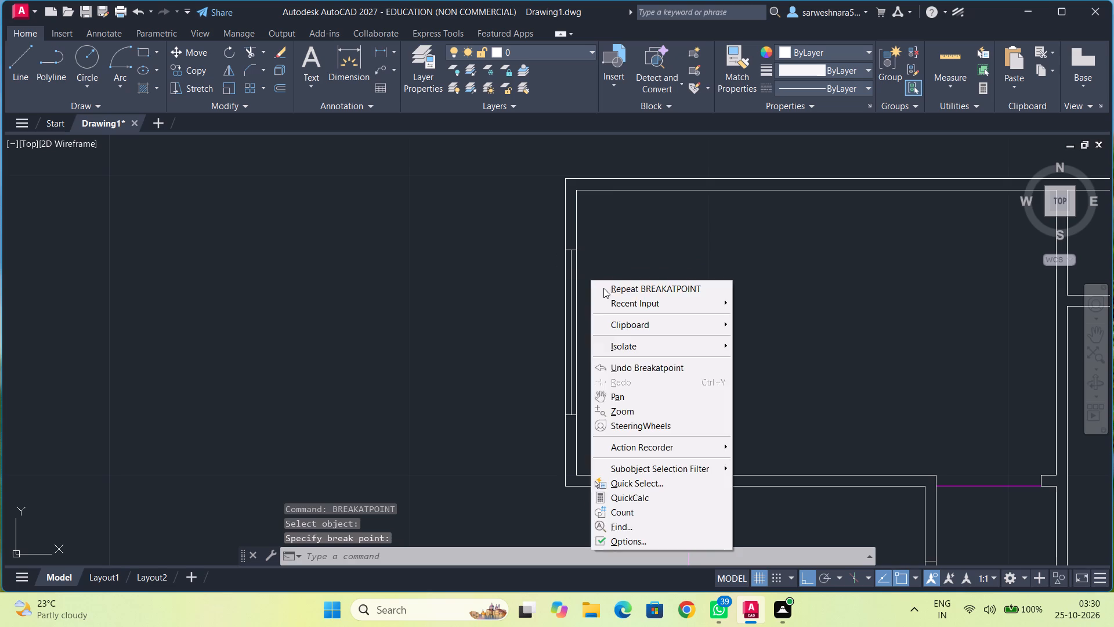
left_click(604, 288)
left_click(578, 304)
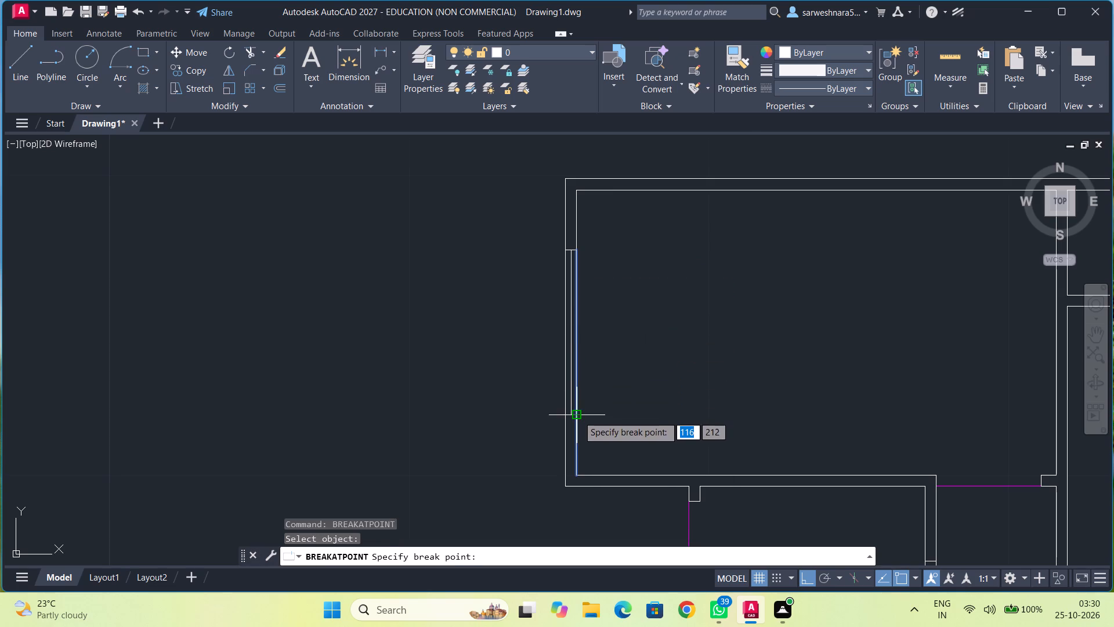
left_click(578, 416)
Break the outer line of the northwest room's west wall at the window's north and south edges.
right_click(611, 409)
left_click(665, 143)
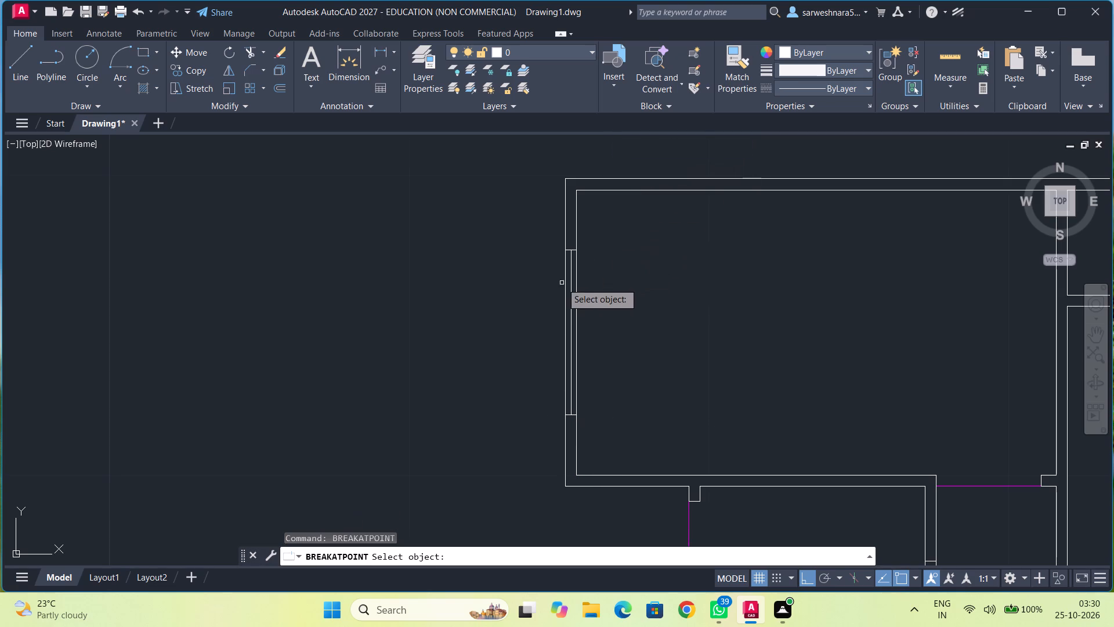
left_click(566, 280)
left_click(565, 252)
right_click(544, 265)
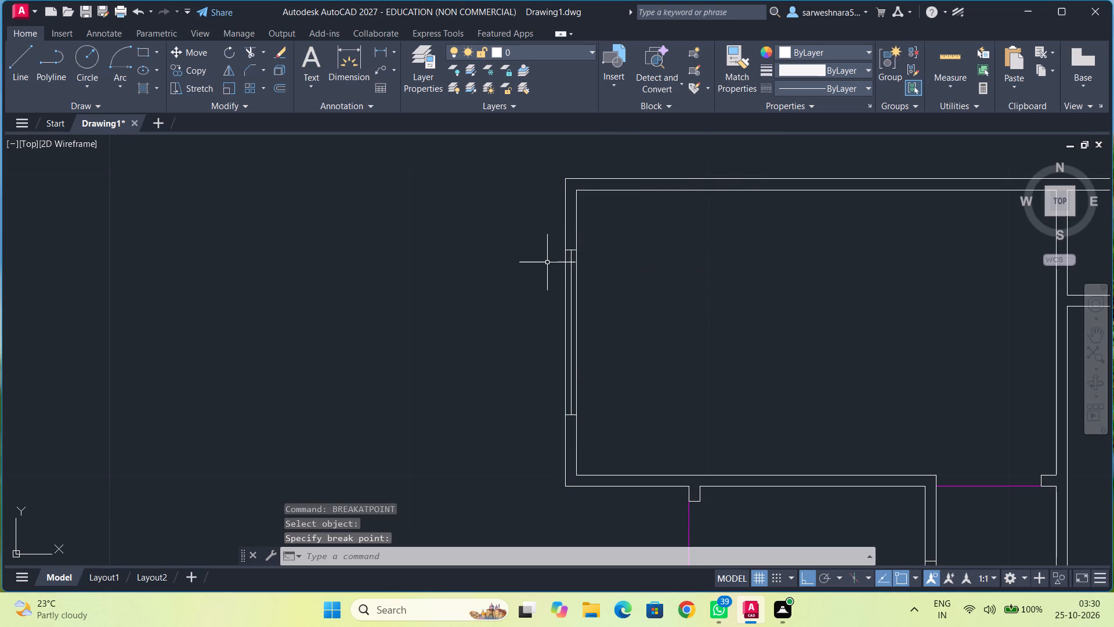
left_click(565, 269)
left_click(566, 283)
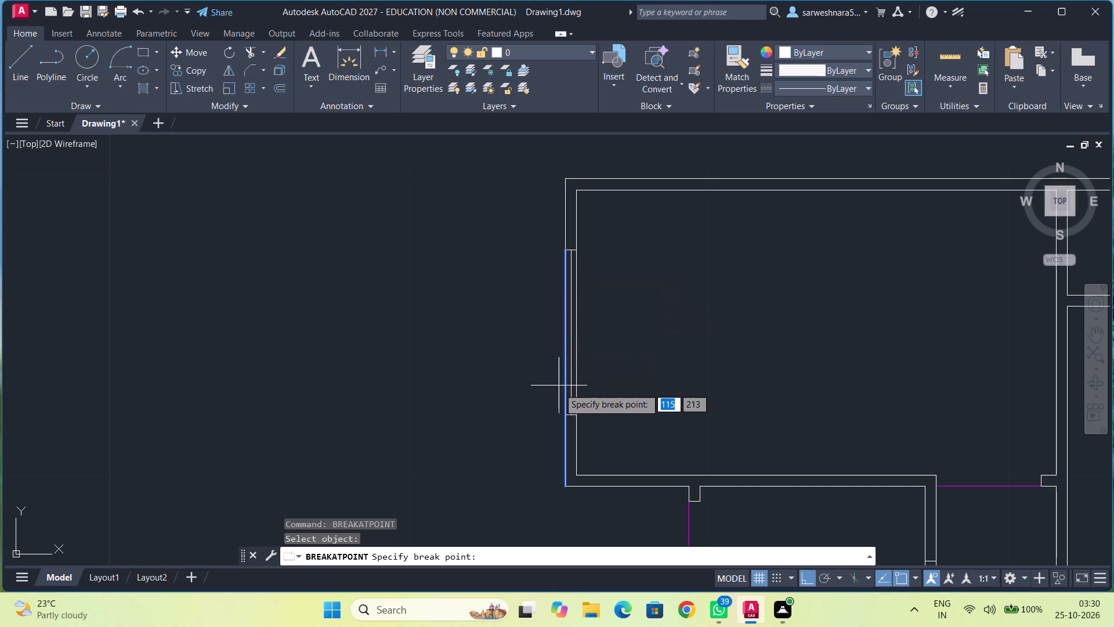
left_click(566, 415)
Colour the three long lines and both end lines of the northwest room's west window red (237,31,36).
scroll(584, 378, "up", 1)
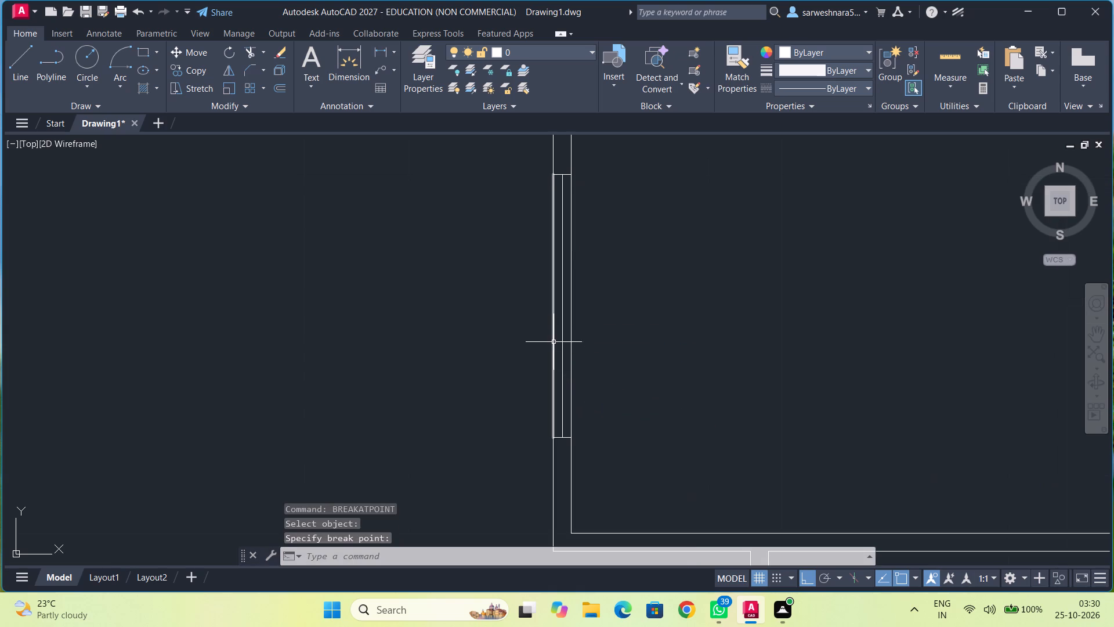
left_click(554, 341)
left_click(565, 331)
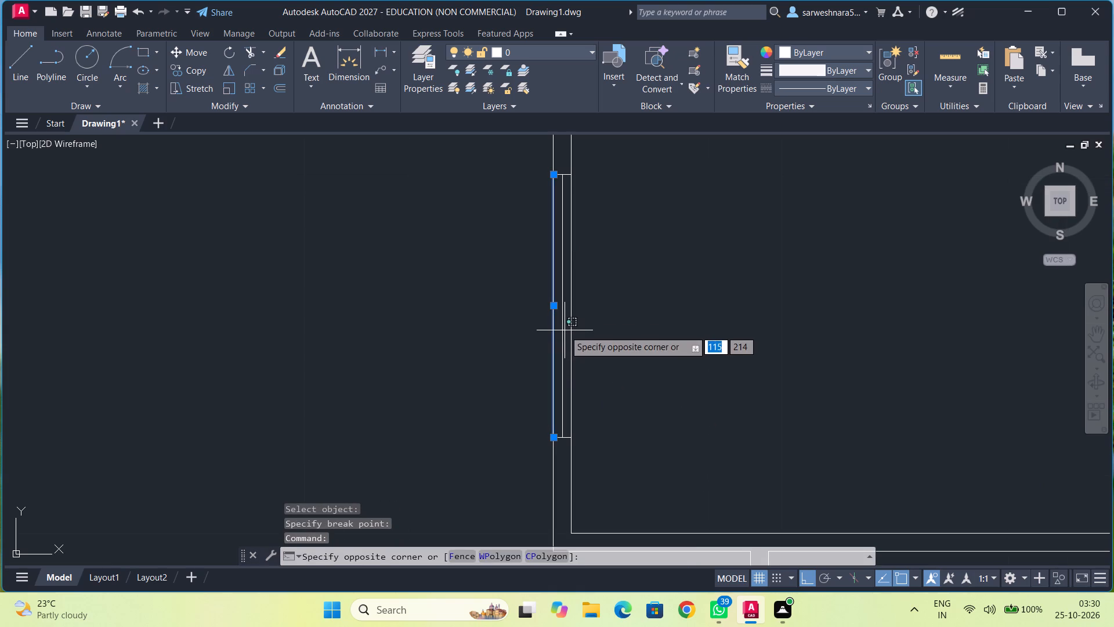
left_click(563, 330)
left_click(563, 329)
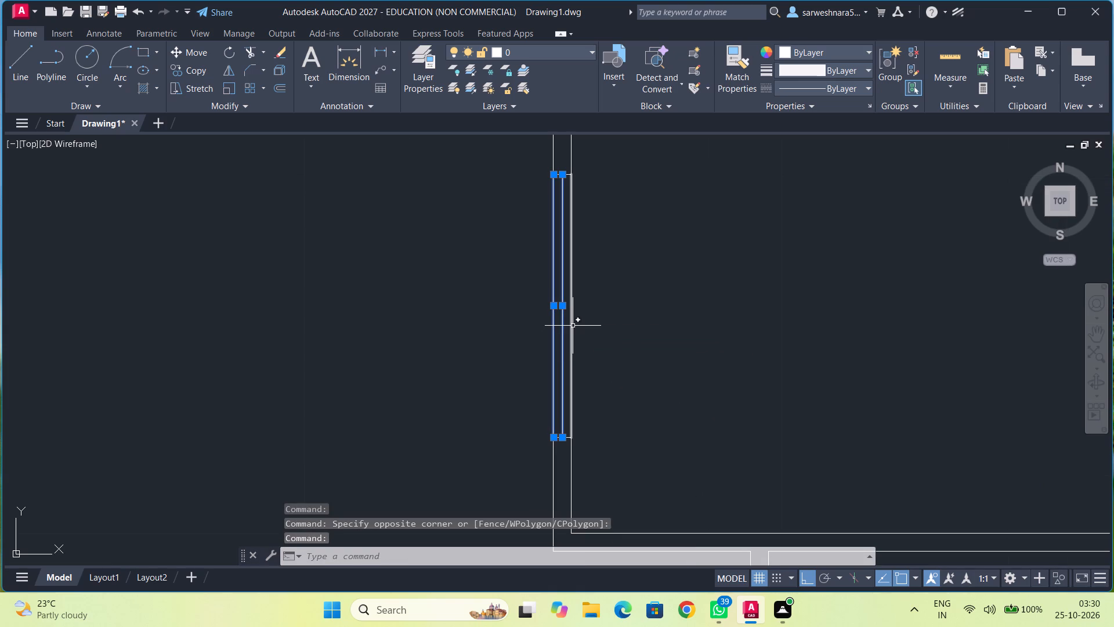
left_click(573, 326)
scroll(598, 359, "up", 2)
middle_click_drag(598, 352, 630, 273)
middle_click_drag(627, 365, 637, 287)
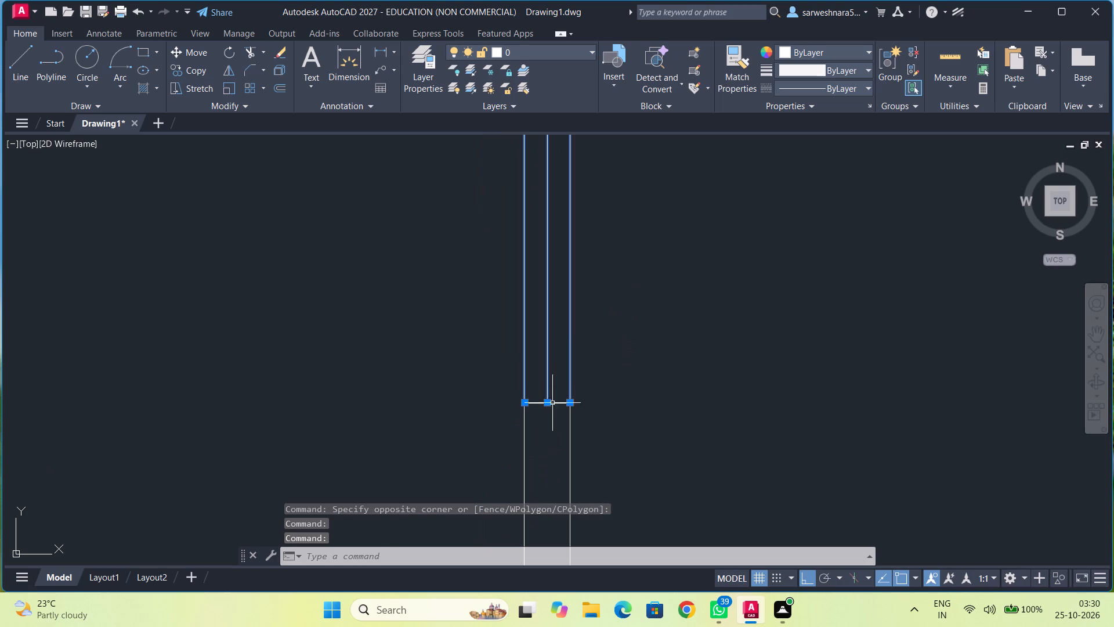
left_click(558, 404)
scroll(590, 335, "down", 2)
middle_click_drag(612, 295, 595, 414)
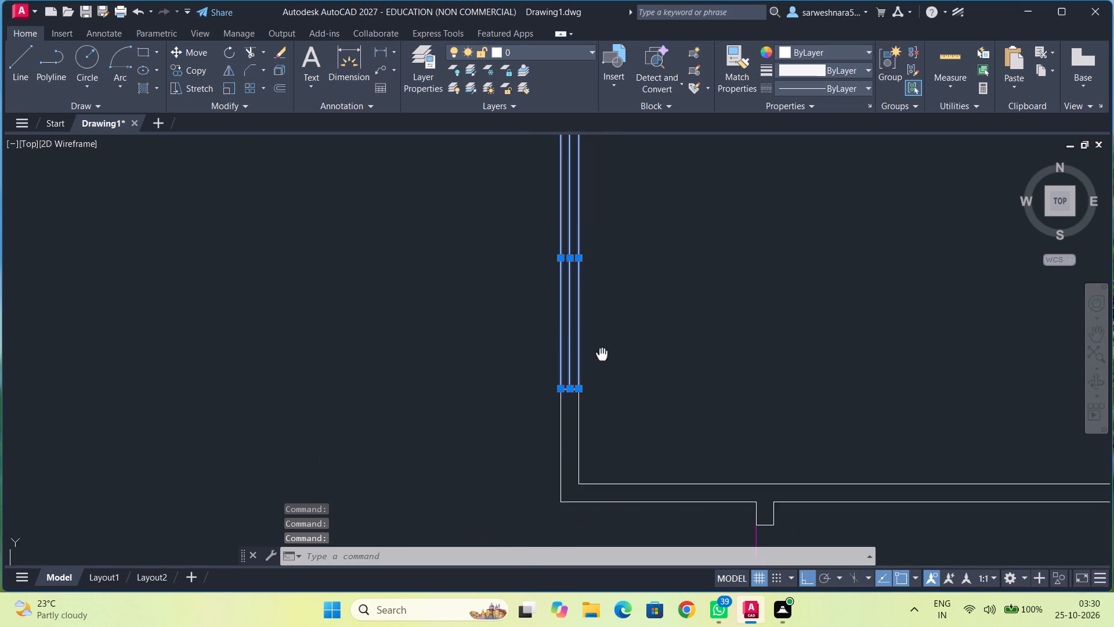
middle_click_drag(595, 414, 587, 470)
middle_click_drag(577, 302, 582, 364)
scroll(581, 344, "up", 3)
left_click(487, 309)
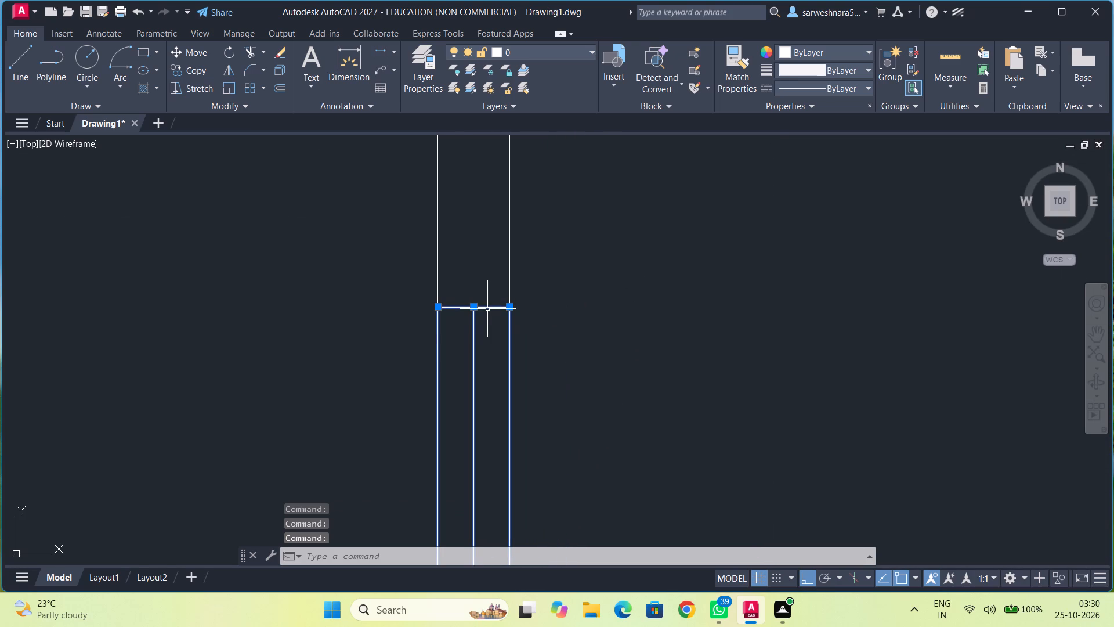
left_click(835, 55)
left_click(831, 131)
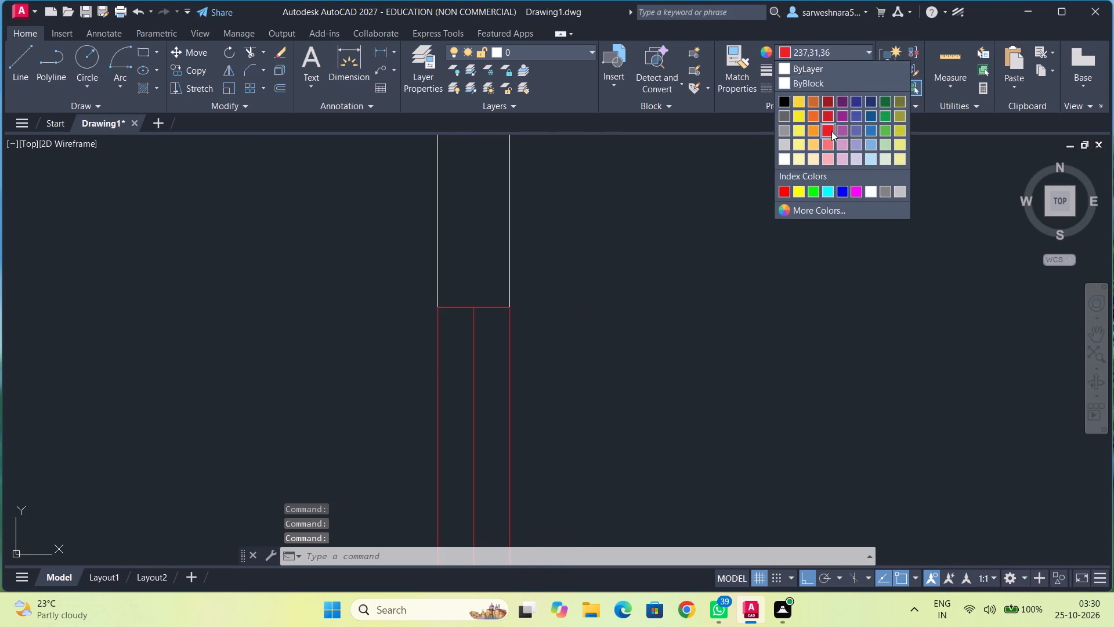
scroll(760, 242, "down", 4)
middle_click_drag(768, 272, 726, 257)
key("Escape")
key("Escape")
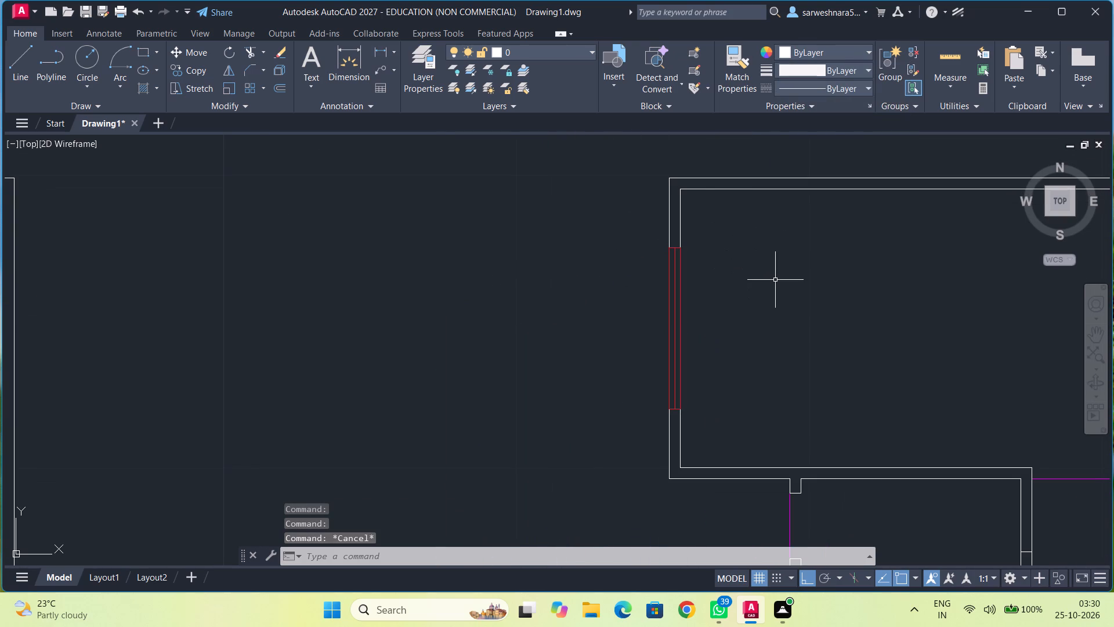
In the small room south of the northwest room, break the west wall's inner line at the window's north and south edges.
middle_click_drag(792, 284, 719, 255)
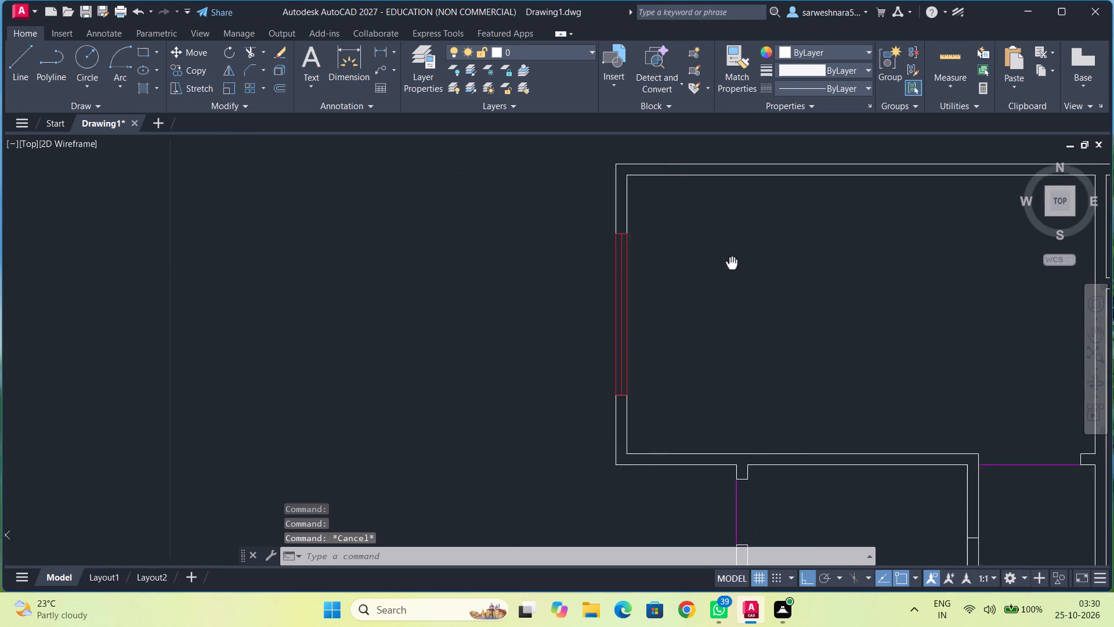
middle_click_drag(719, 255, 680, 228)
scroll(692, 236, "down", 1)
middle_click_drag(724, 260, 654, 230)
middle_click_drag(688, 273, 661, 129)
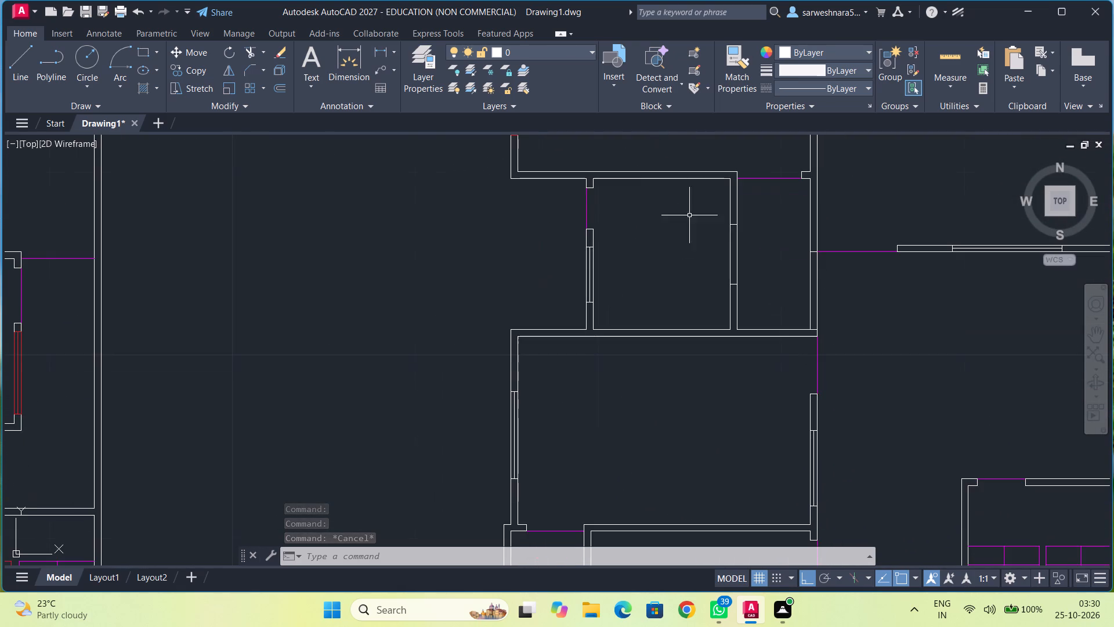
middle_click_drag(691, 291, 696, 235)
scroll(624, 222, "up", 2)
middle_click_drag(587, 213, 598, 269)
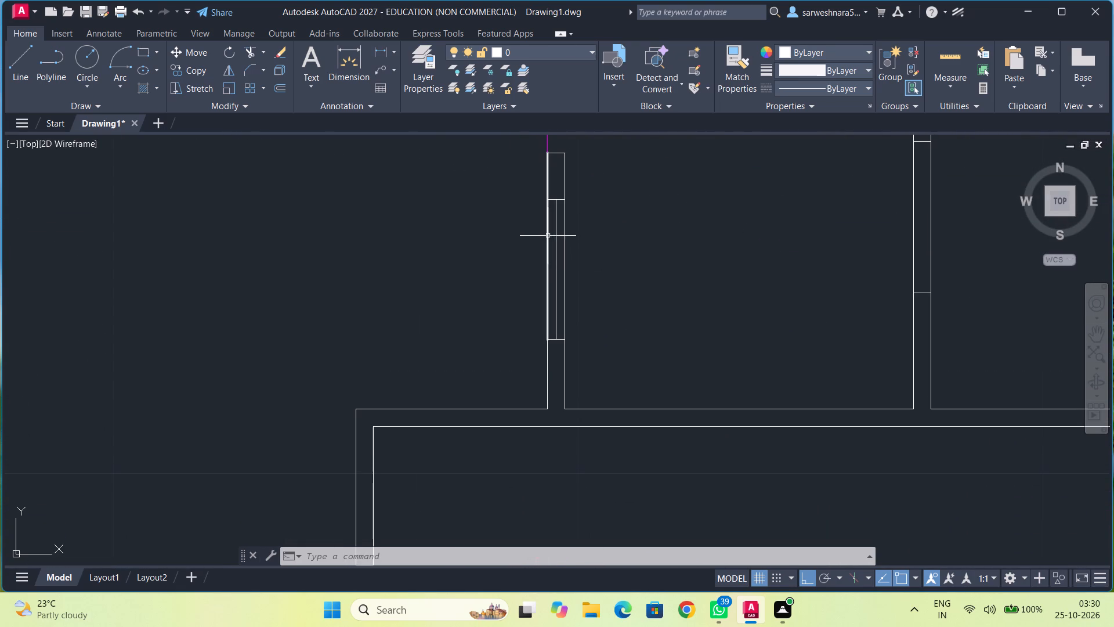
right_click(600, 248)
left_click(643, 255)
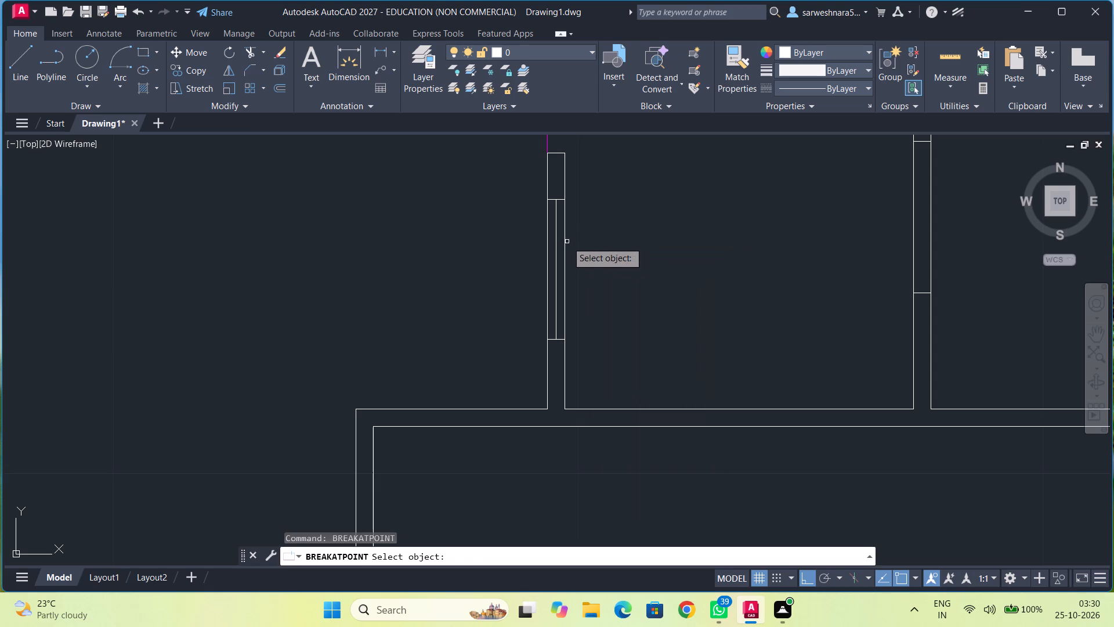
left_click(567, 242)
left_click(563, 201)
right_click(591, 235)
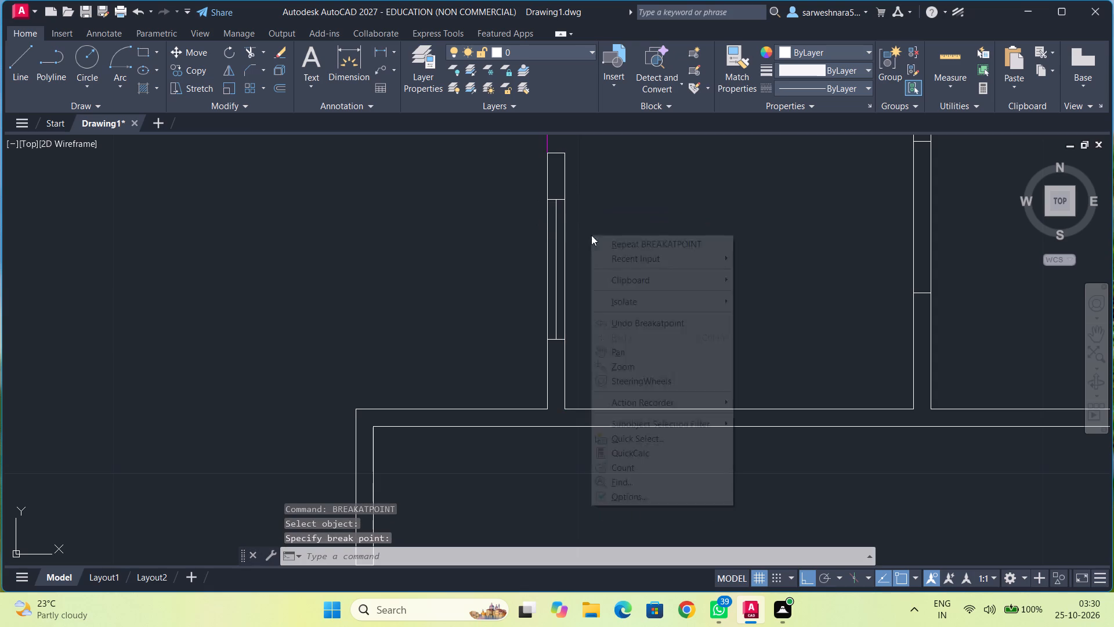
left_click(628, 247)
left_click(565, 265)
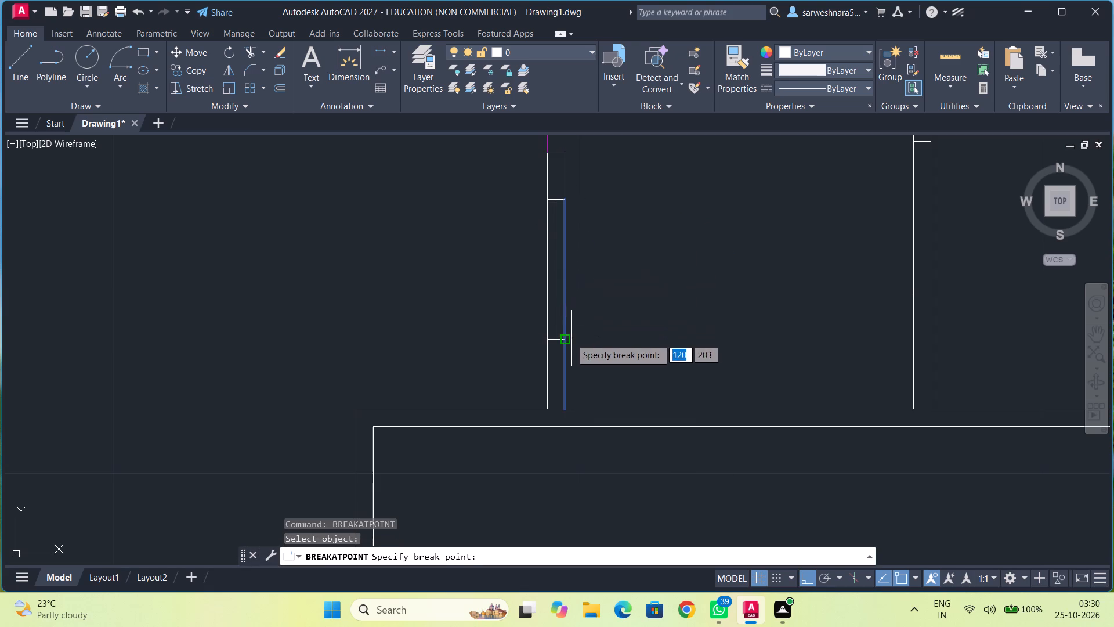
left_click(562, 341)
Break the outer line of the small room's west wall at the window's north edge.
right_click(580, 338)
left_click(634, 78)
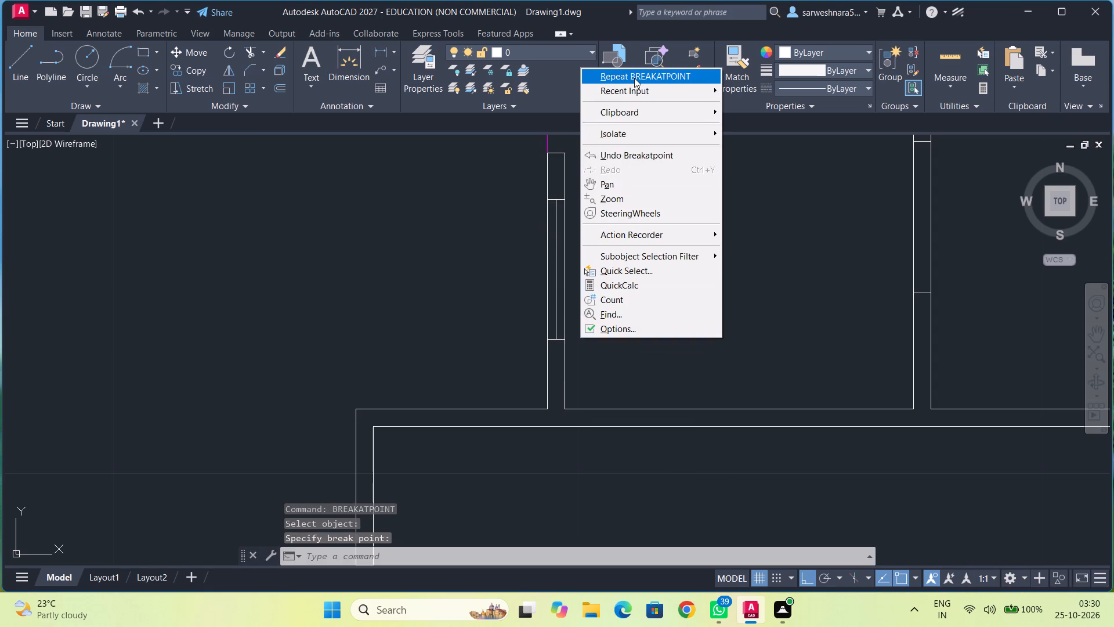
left_click(546, 228)
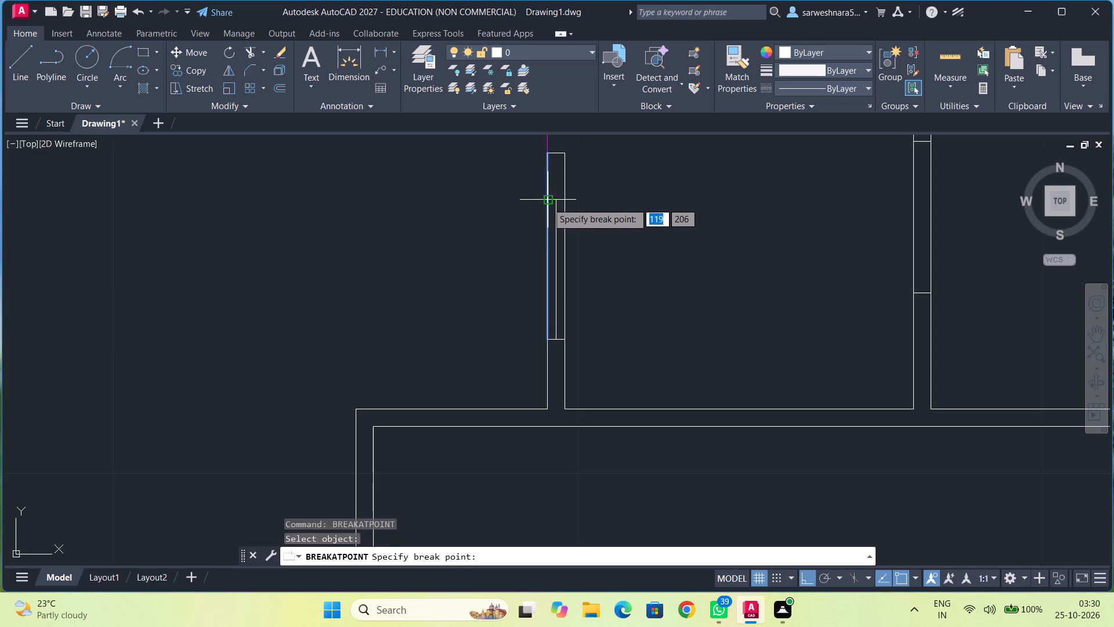
left_click(547, 202)
right_click(526, 227)
left_click(546, 236)
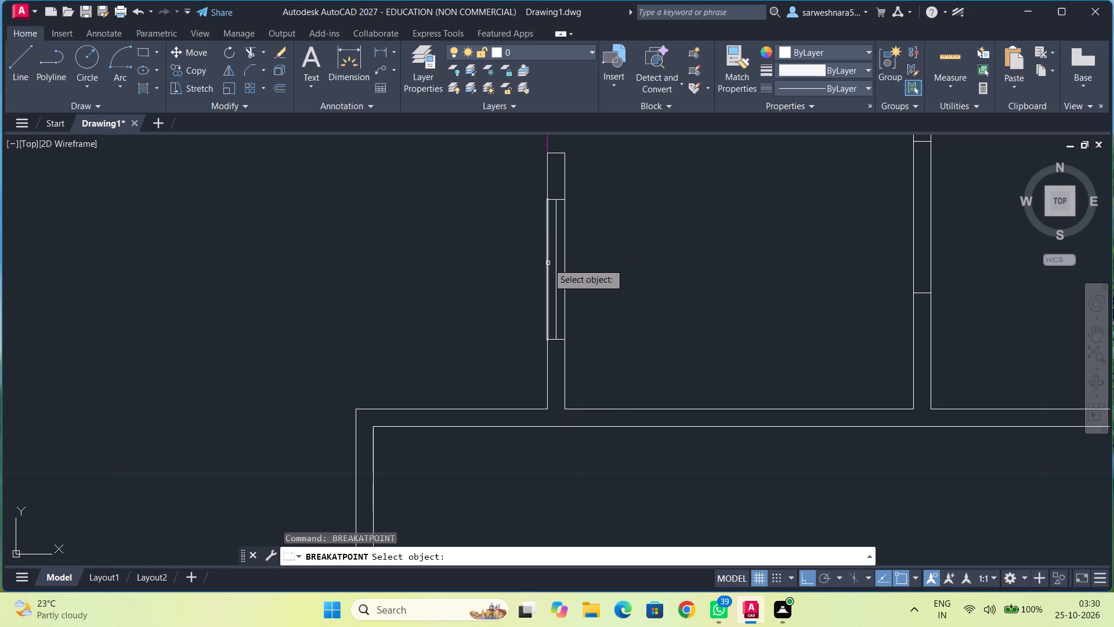
key("Escape")
Colour the three long lines and both end lines of the small room's west window red, matching the northwest room's window.
left_click(548, 263)
left_click(556, 262)
left_click(565, 261)
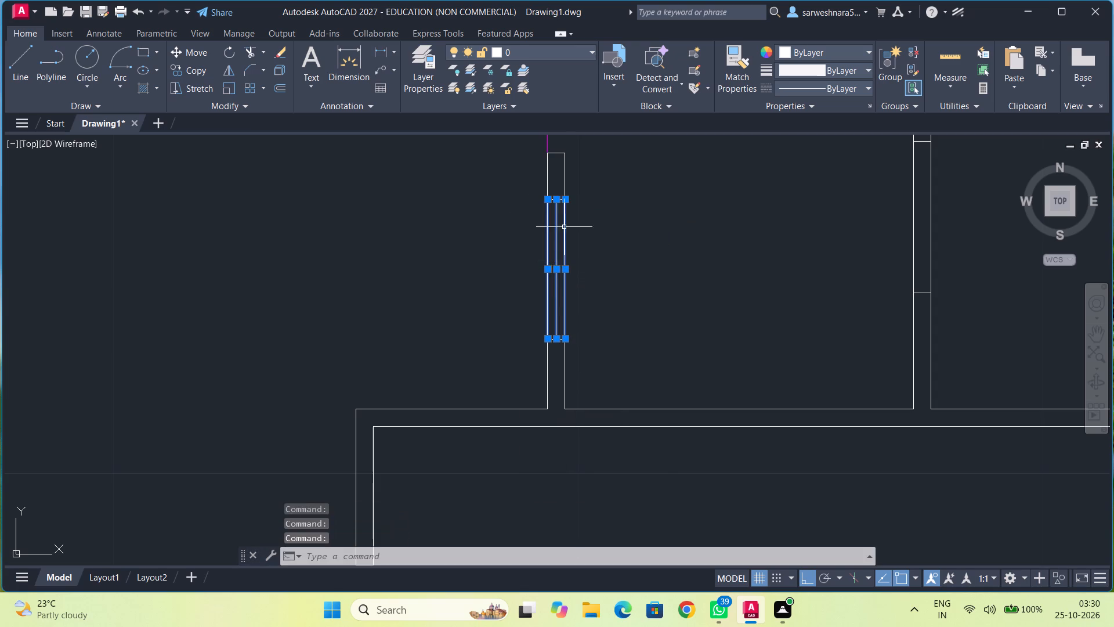
scroll(563, 210, "up", 3)
left_click(548, 173)
scroll(548, 214, "down", 2)
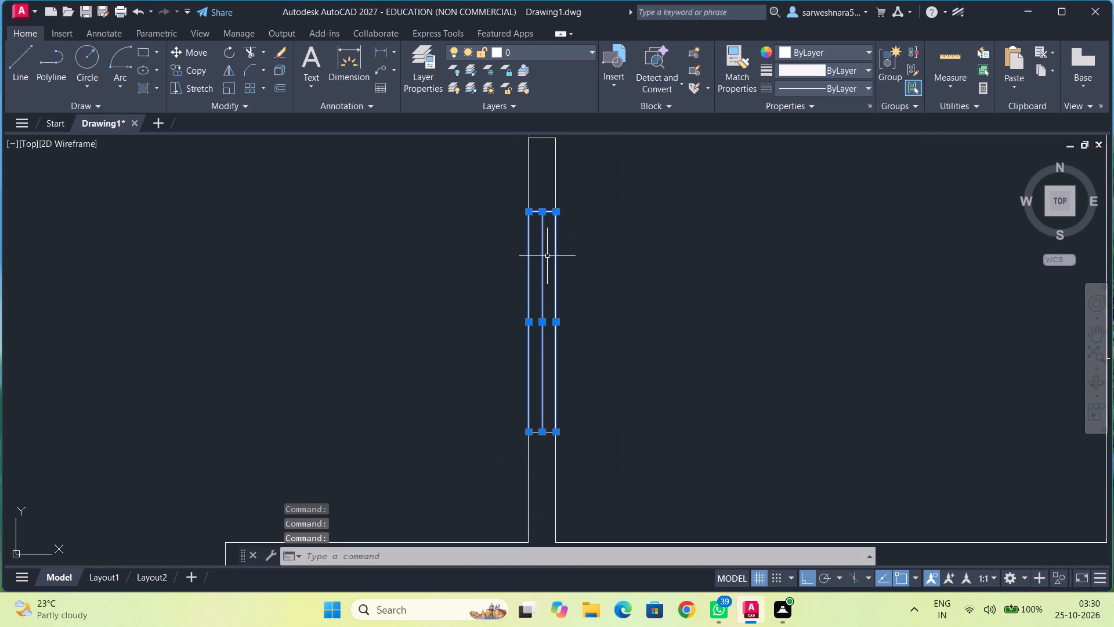
middle_click_drag(547, 259, 545, 212)
scroll(551, 385, "up", 2)
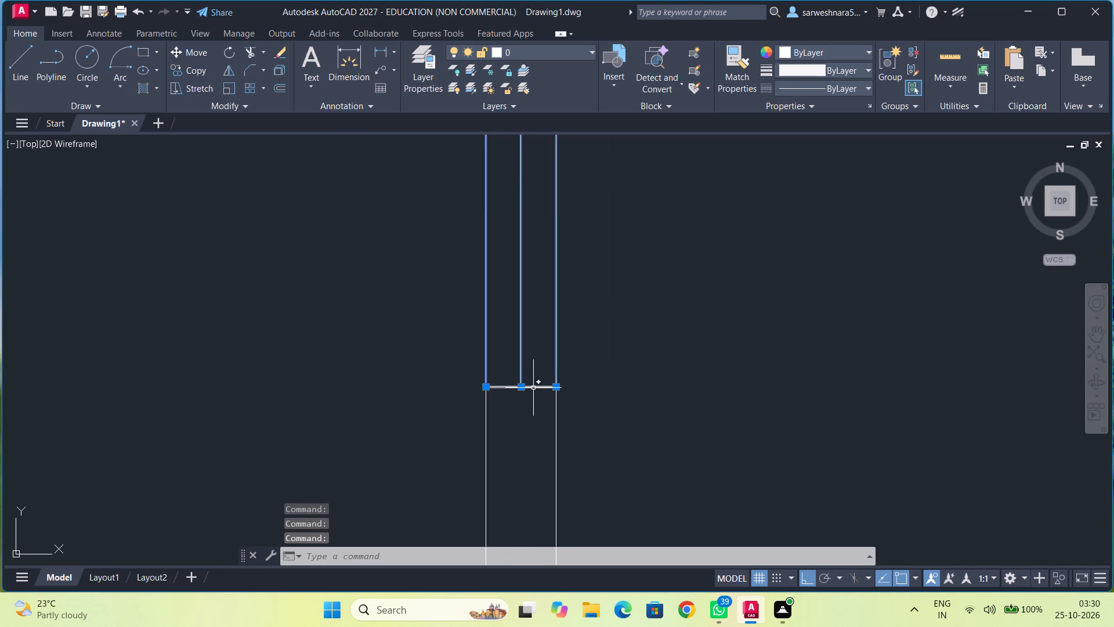
left_click(533, 388)
left_click(814, 56)
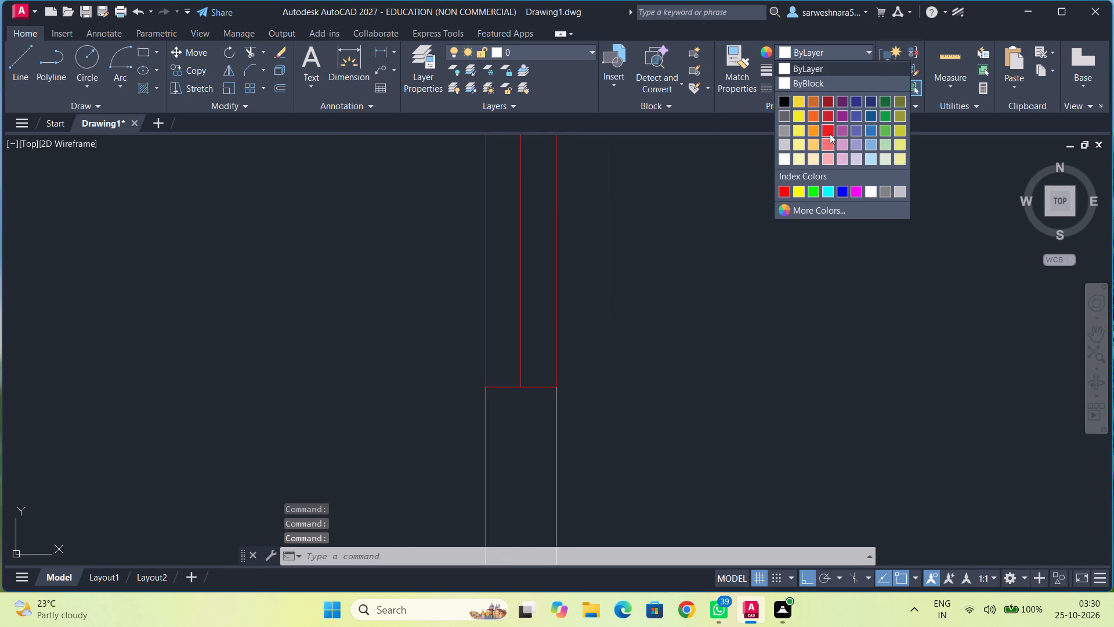
left_click(830, 134)
scroll(792, 175, "down", 2)
middle_click_drag(775, 222, 710, 311)
key("Escape")
Break the west line of the small room's east wall at the two short cross lines marking the opening's north and south edges.
scroll(747, 256, "down", 1)
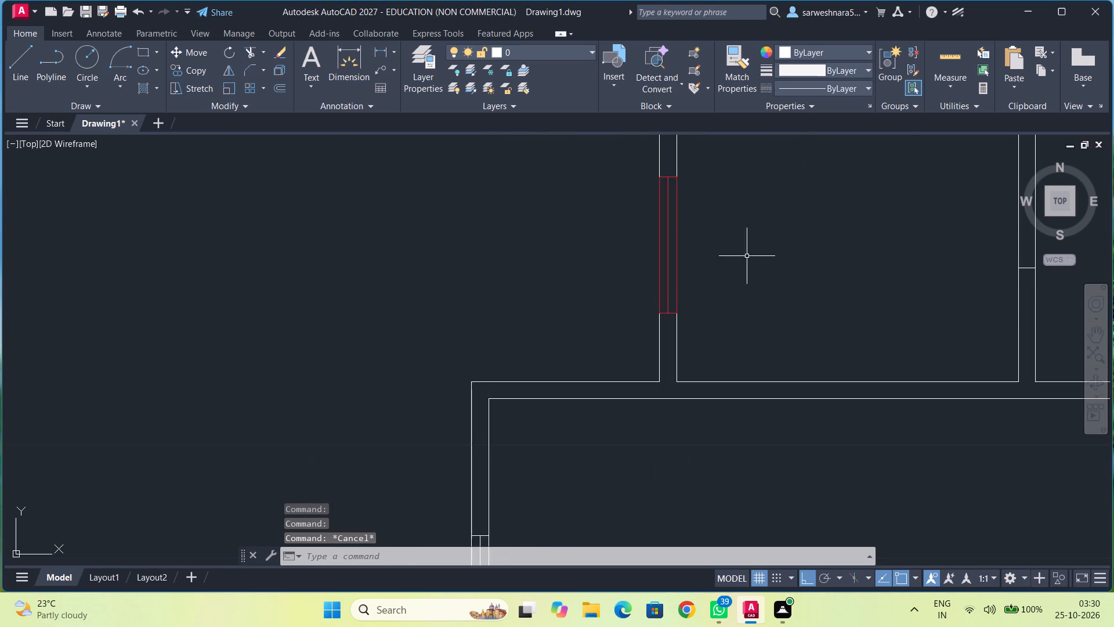
middle_click_drag(742, 257, 678, 309)
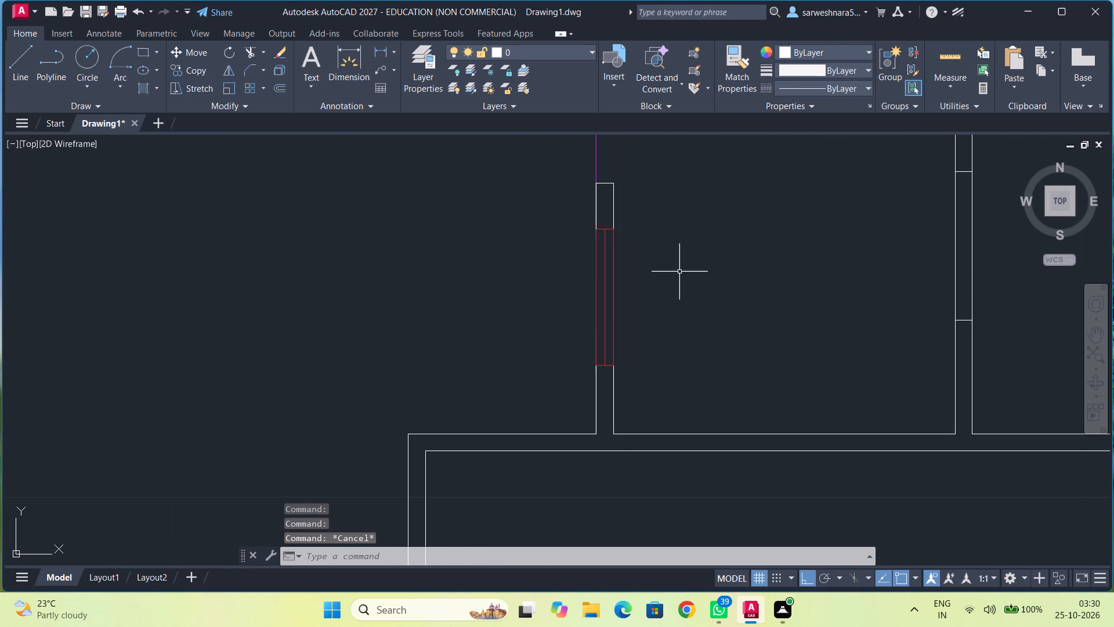
scroll(708, 269, "down", 2)
middle_click_drag(719, 269, 638, 304)
scroll(664, 291, "up", 1)
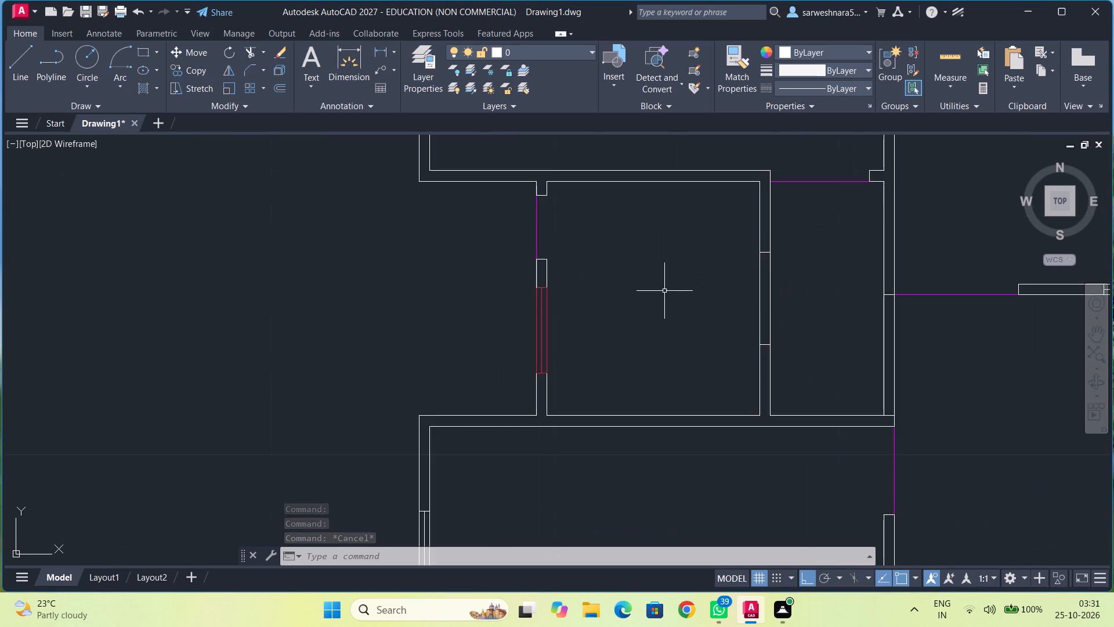
scroll(664, 291, "up", 1)
middle_click_drag(652, 285, 536, 242)
middle_click_drag(637, 243, 620, 243)
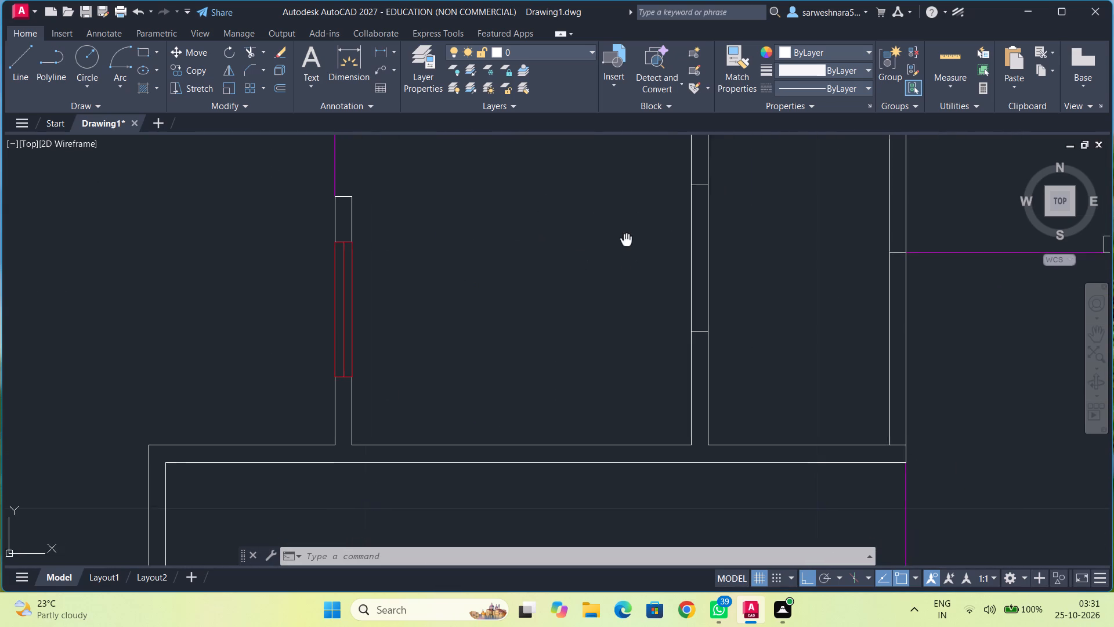
middle_click_drag(620, 243, 593, 255)
right_click(630, 268)
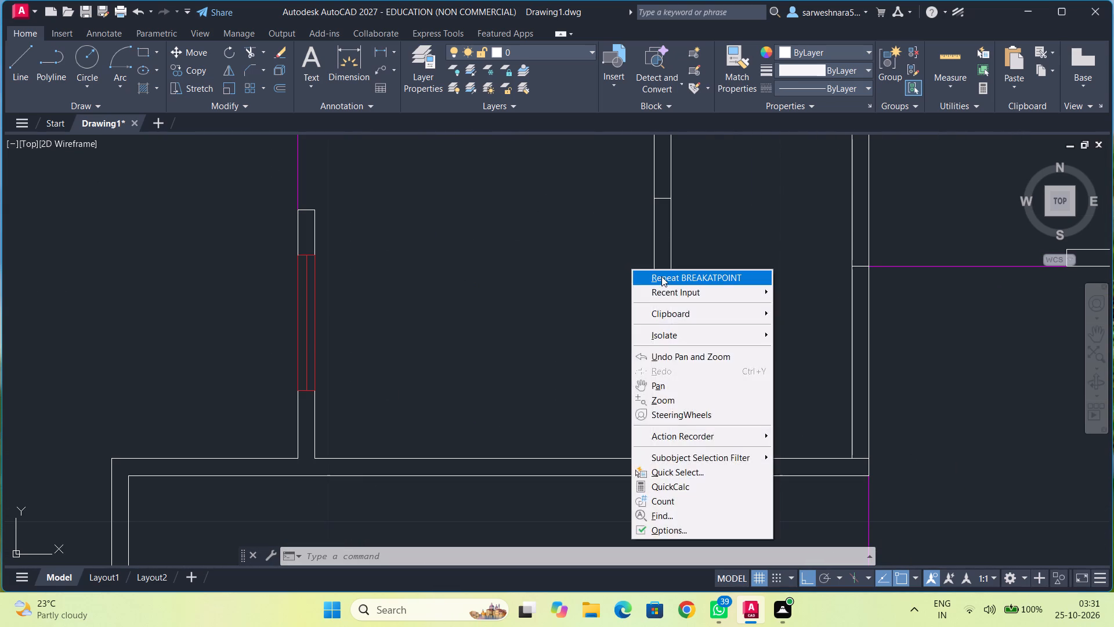
left_click(661, 276)
left_click(653, 261)
left_click(655, 200)
right_click(635, 227)
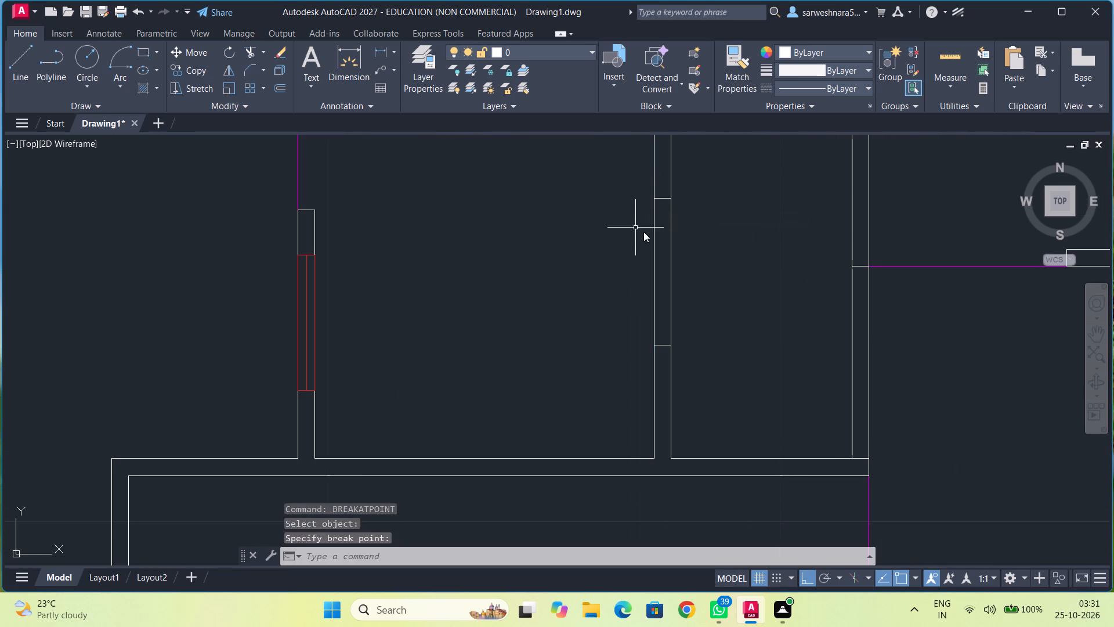
left_click(665, 240)
left_click(656, 262)
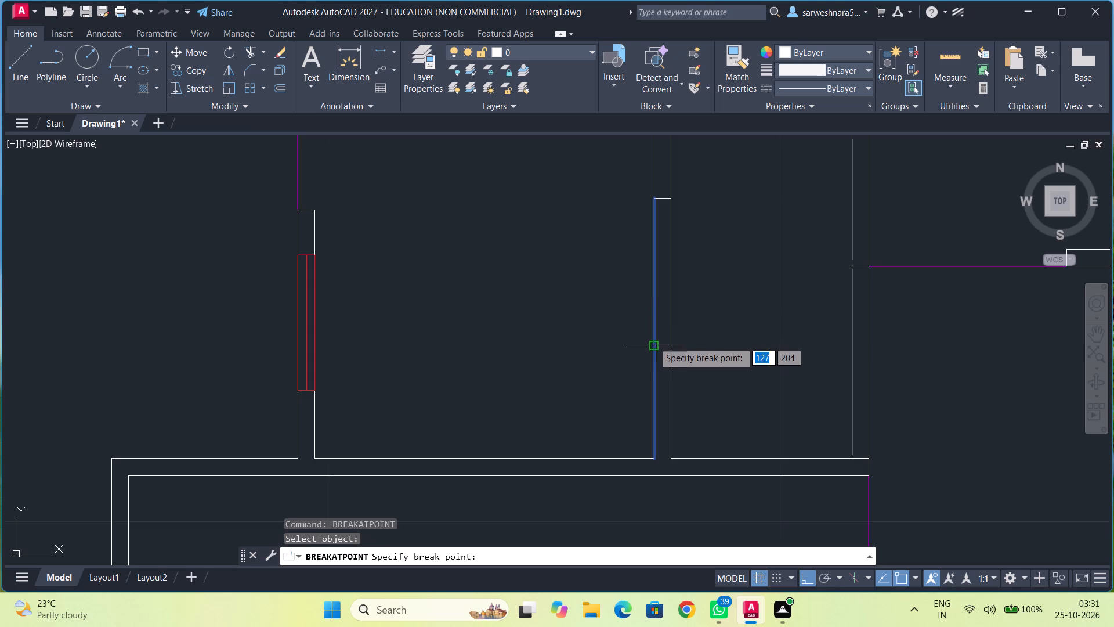
left_click(653, 343)
Break the east line of the small room's east wall at the same two short cross lines.
right_click(638, 341)
left_click(690, 77)
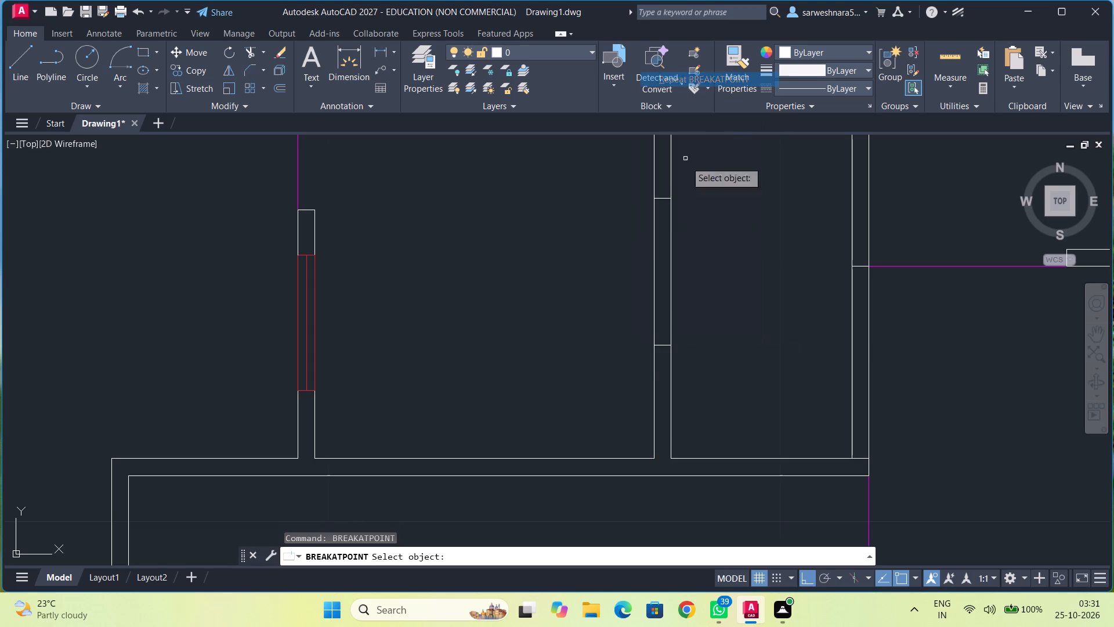
left_click(671, 228)
left_click(670, 196)
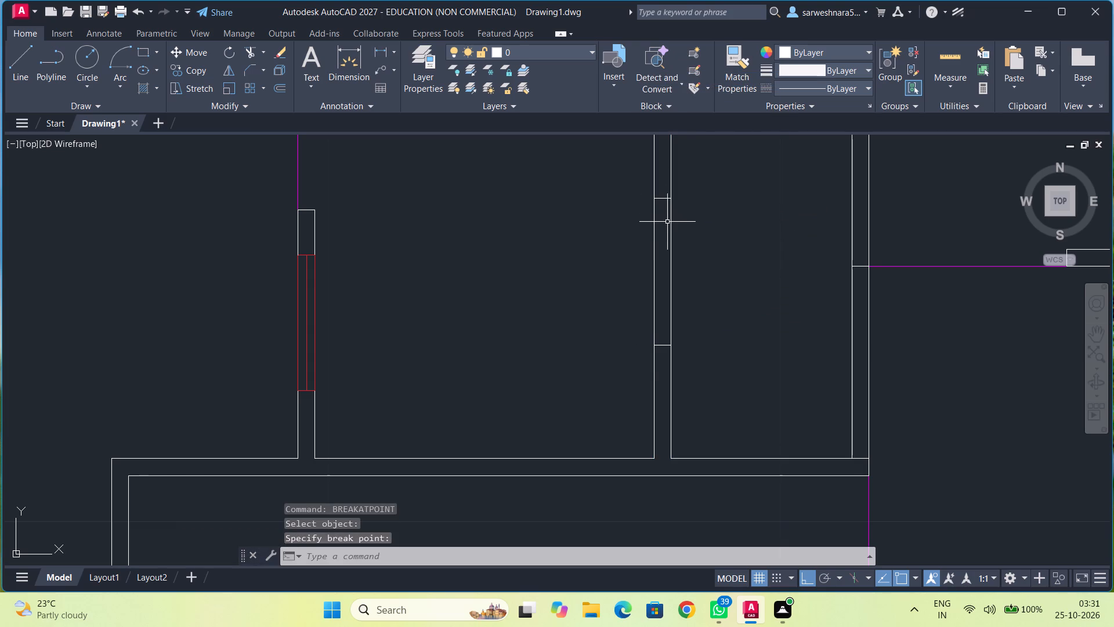
right_click(679, 232)
left_click(696, 237)
left_click(670, 241)
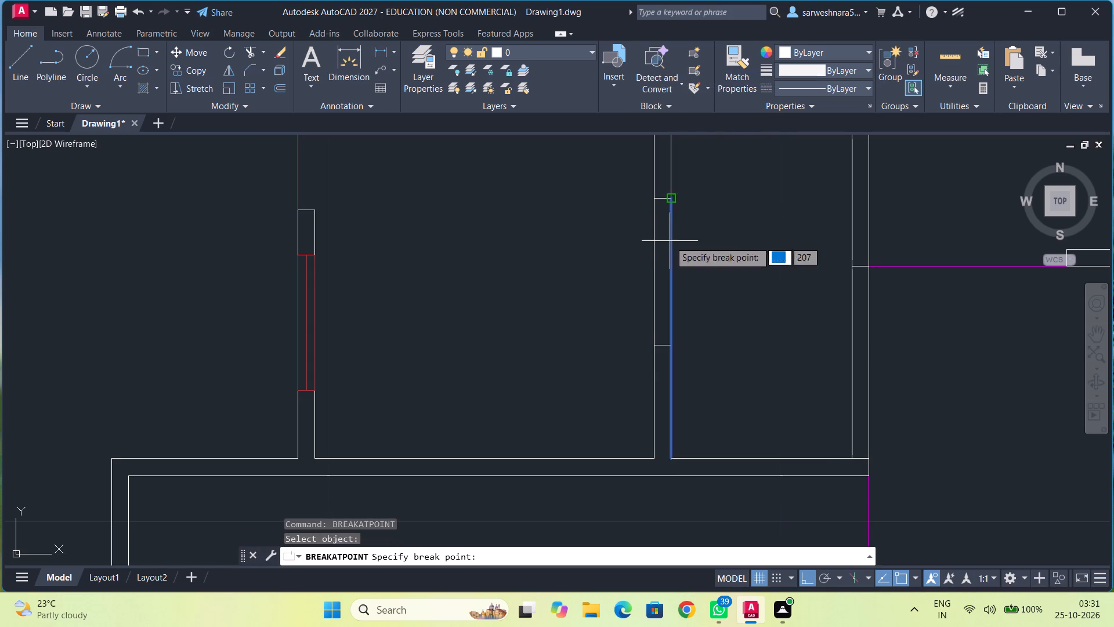
Break the east line of the small room's east wall at the opening's south cross line.
left_click(671, 345)
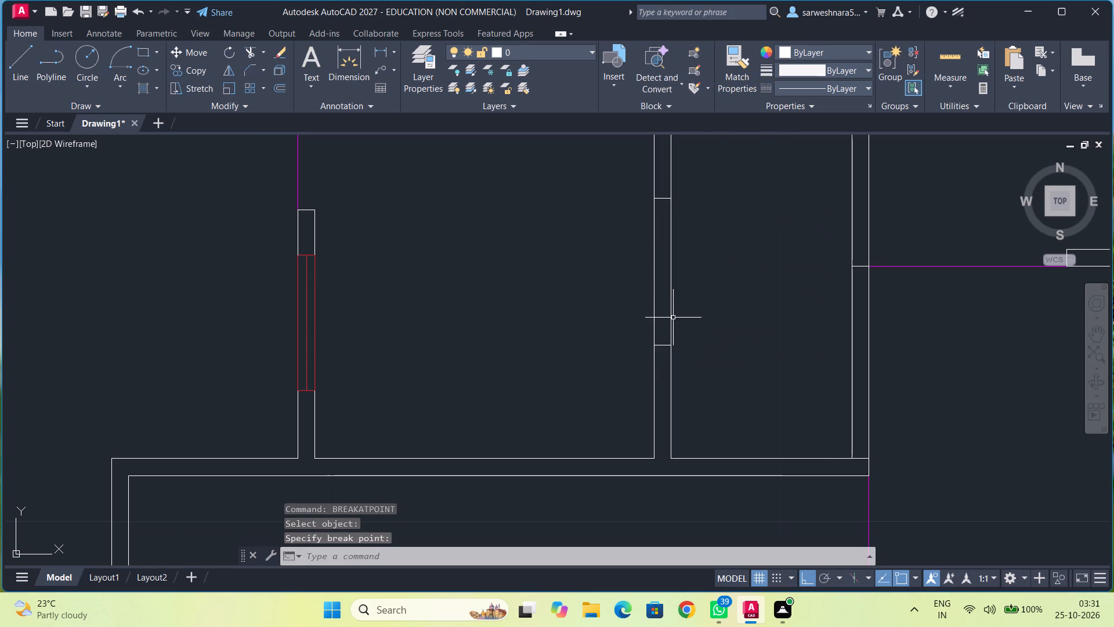
Colour the two long lines and both short cross lines of the small room's east wall opening red (237,31,36).
left_click(673, 318)
left_click(653, 300)
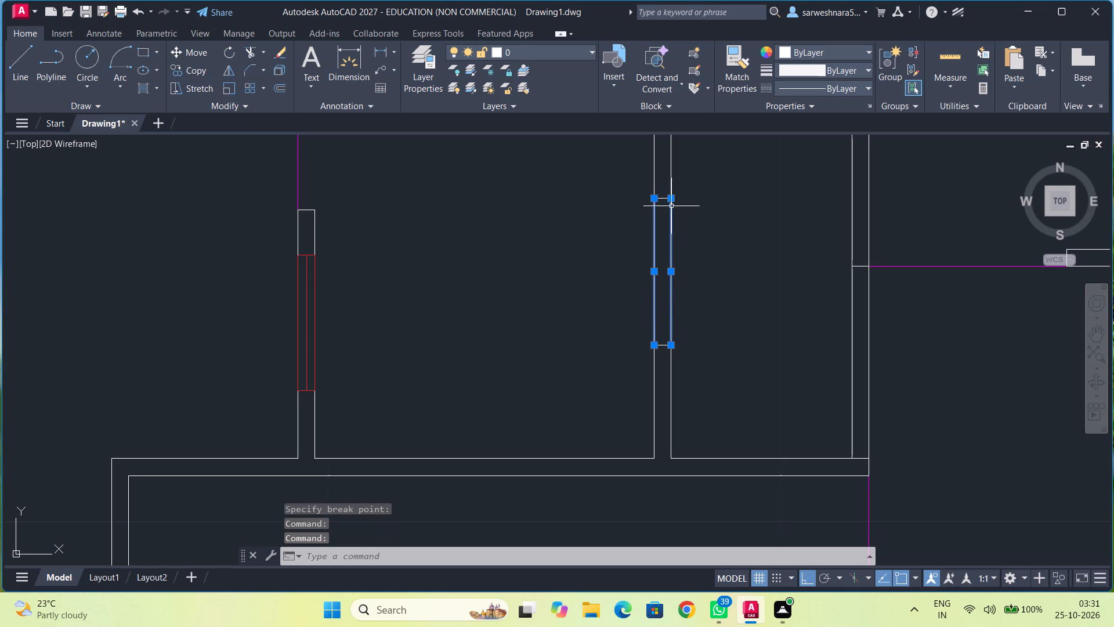
left_click(664, 200)
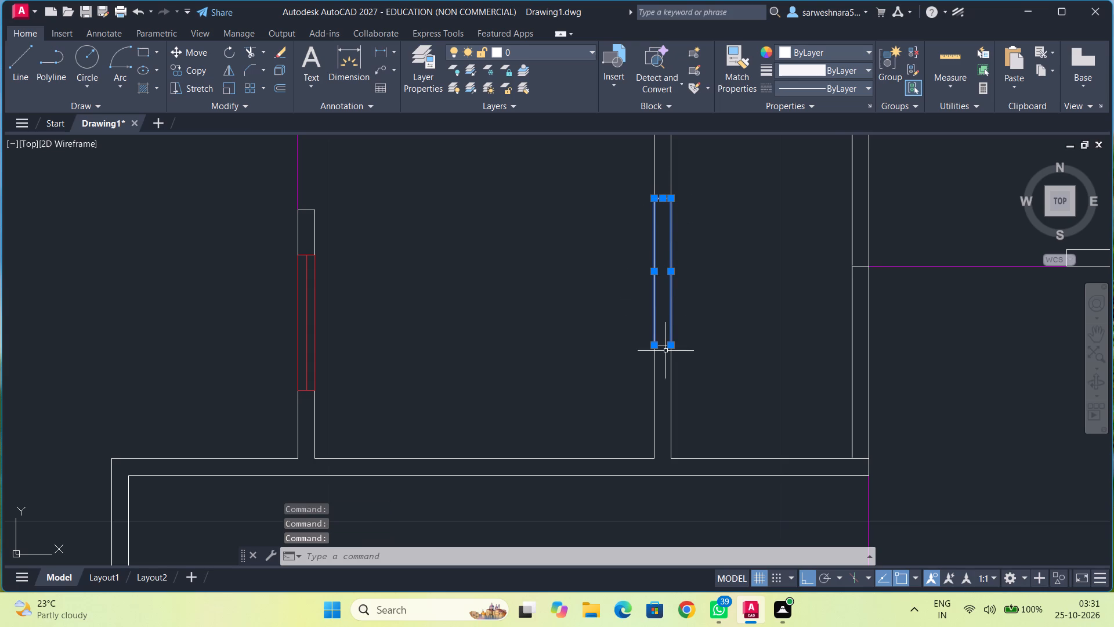
left_click(665, 348)
left_click(664, 347)
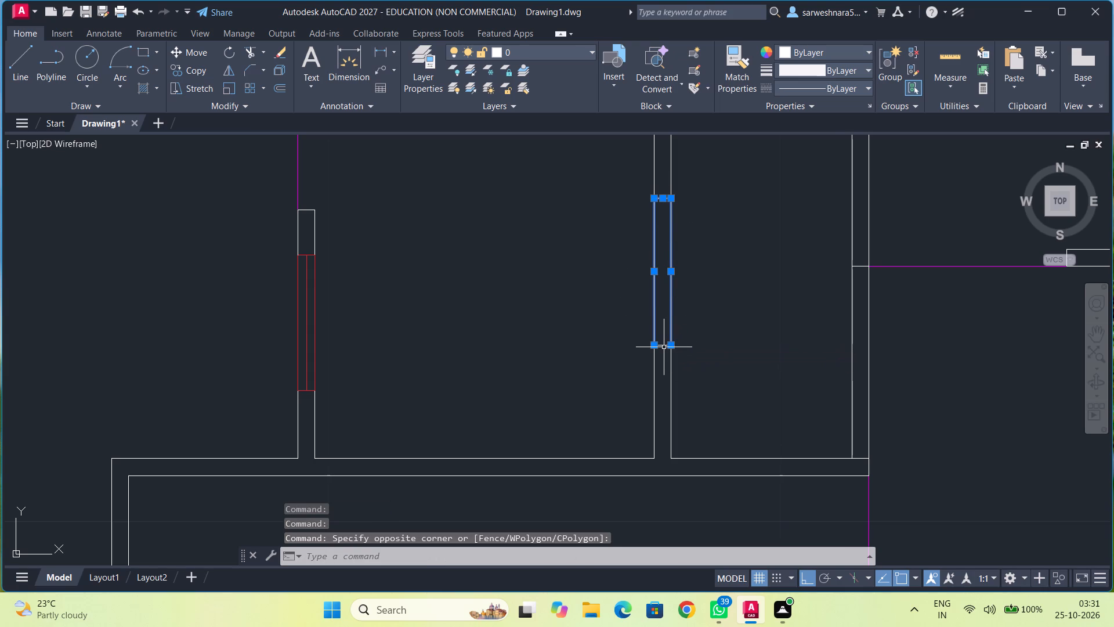
left_click(662, 345)
left_click(831, 54)
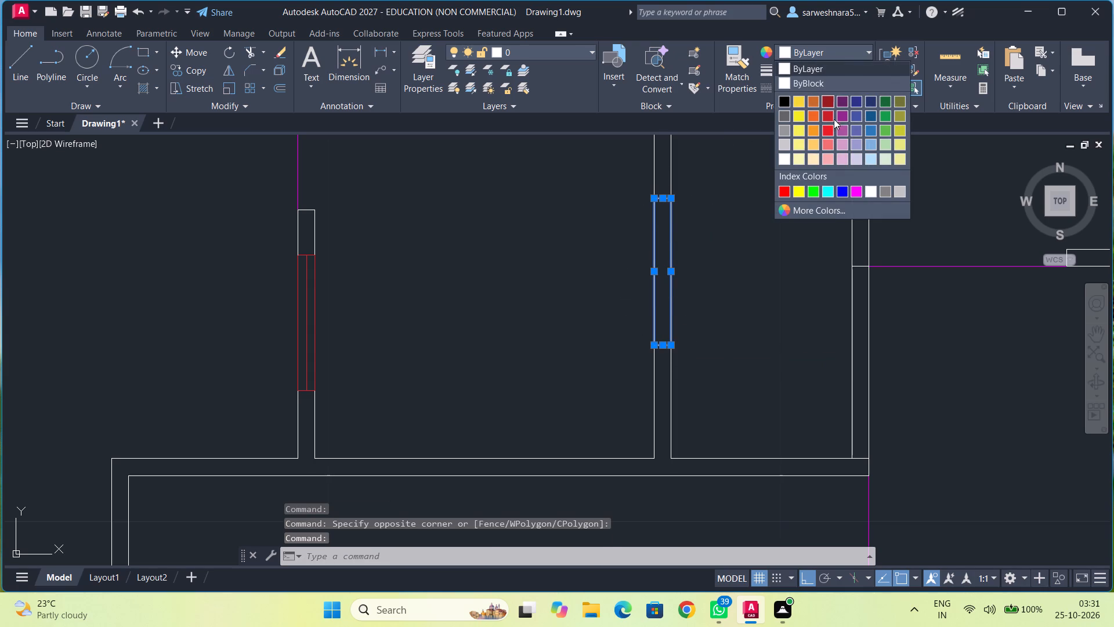
left_click(830, 125)
key("Escape")
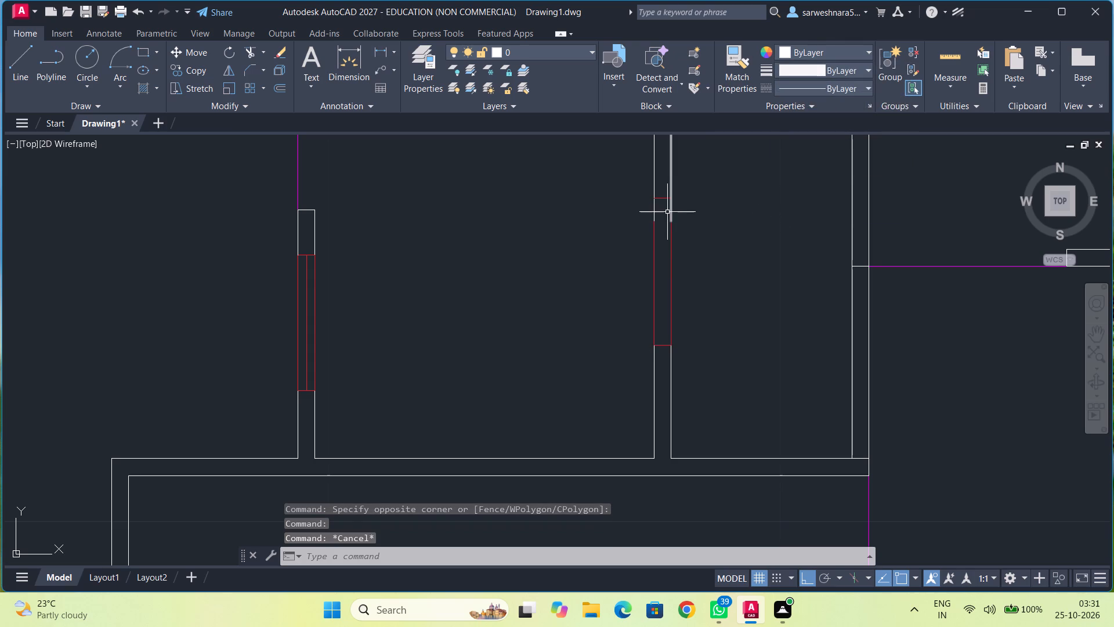
Break the remaining white east line of the small room's east wall at the opening's north cross line.
scroll(685, 208, "up", 1)
right_click(678, 216)
left_click(707, 221)
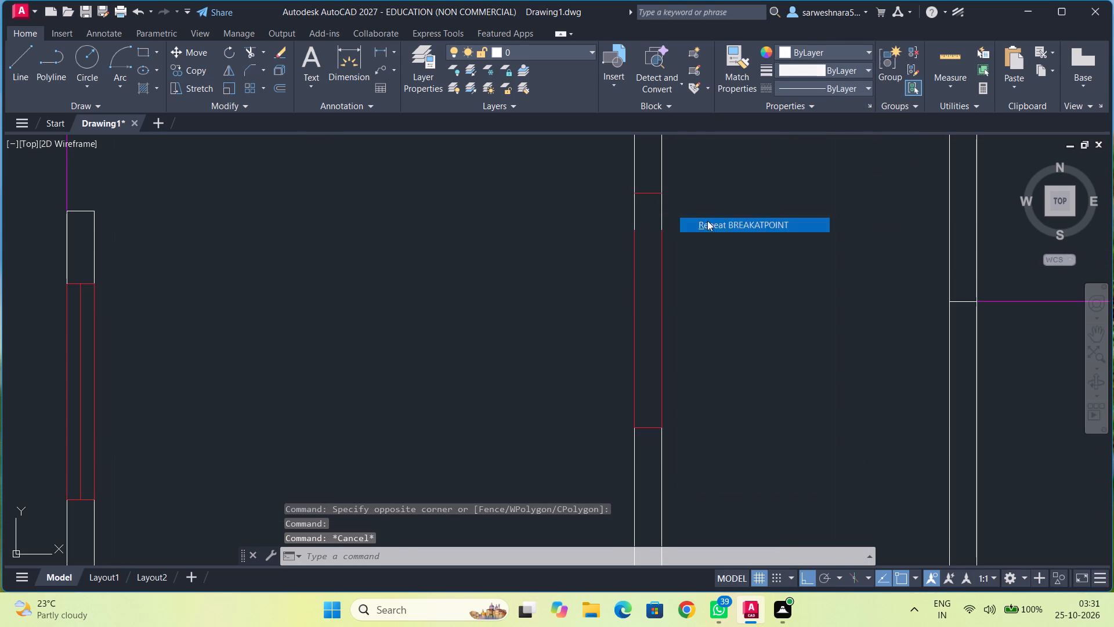
left_click(663, 208)
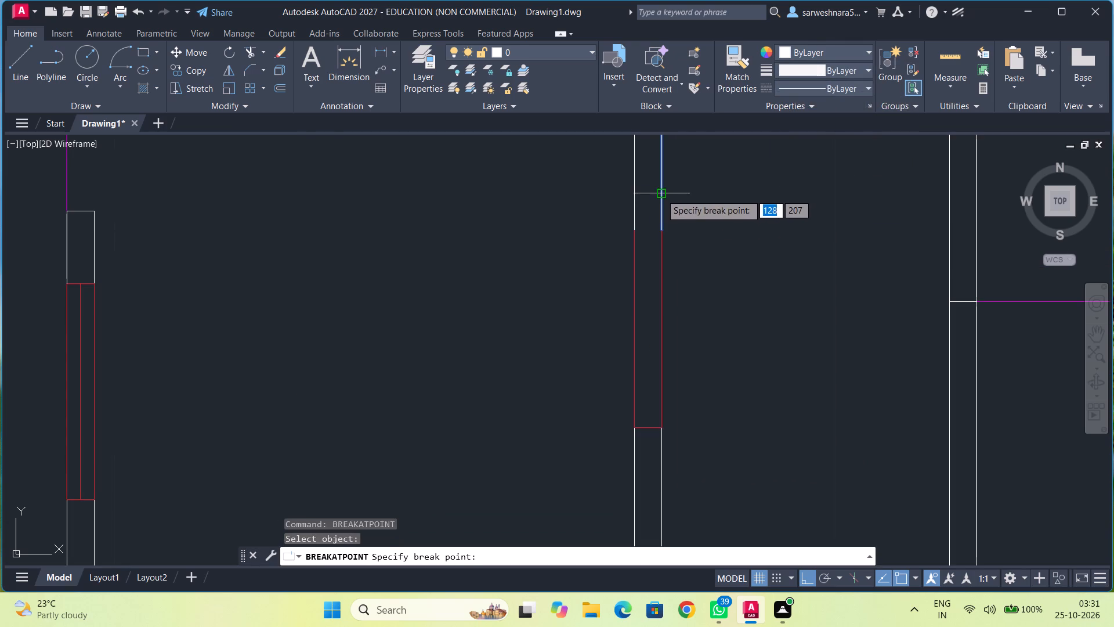
left_click(661, 194)
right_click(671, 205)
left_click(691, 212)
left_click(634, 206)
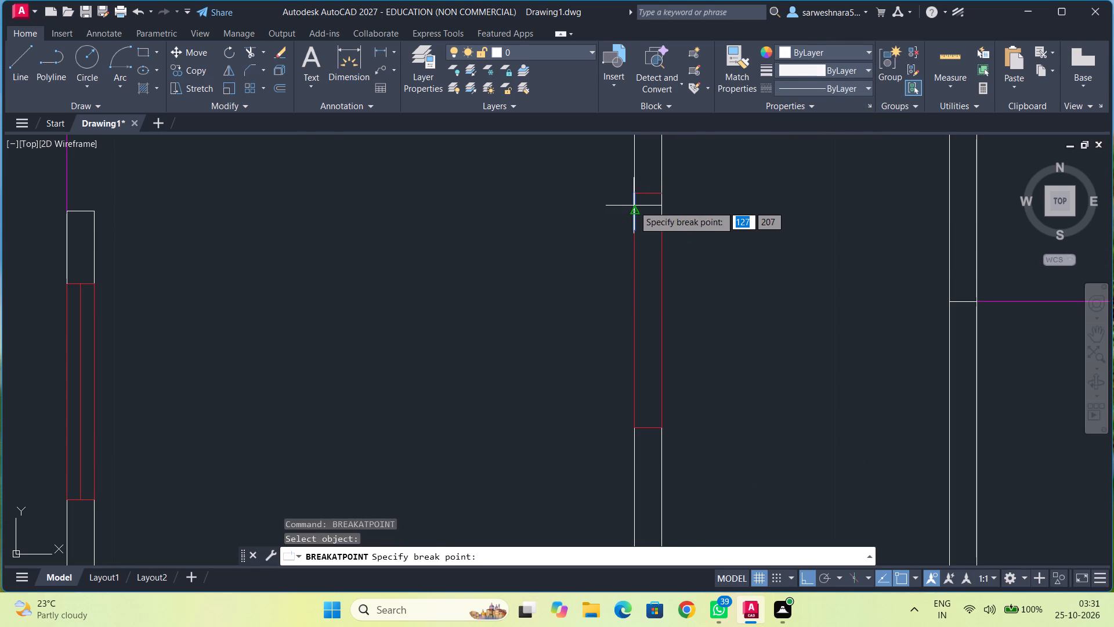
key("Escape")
Colour the two short white wall pieces just south of the opening's north cross line red (237,31,36).
left_click(634, 208)
left_click(664, 207)
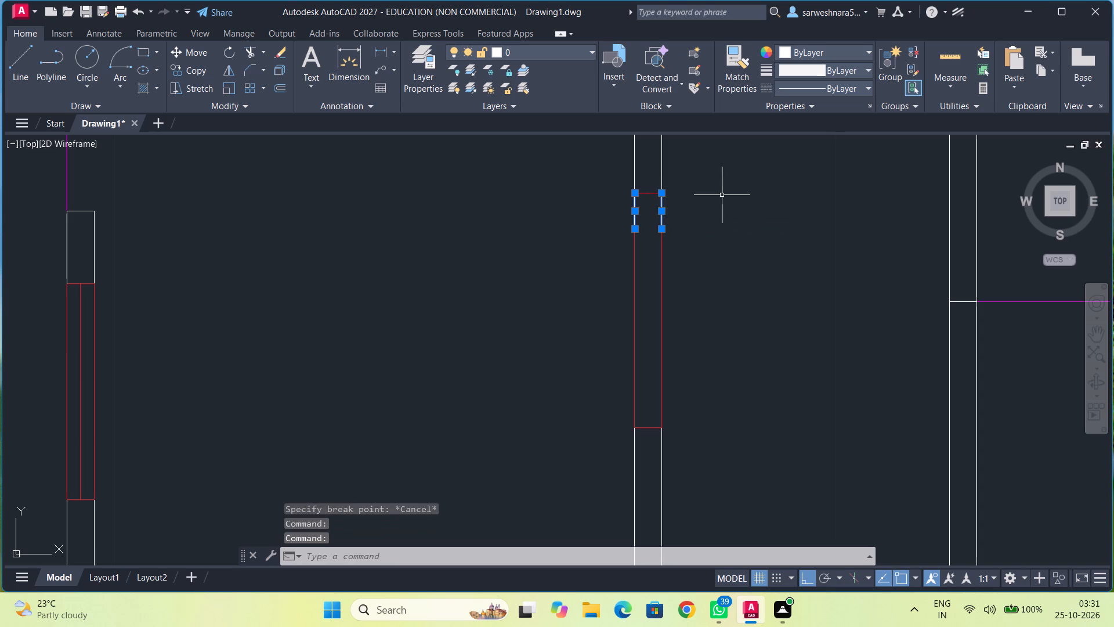
left_click(819, 58)
left_click(829, 128)
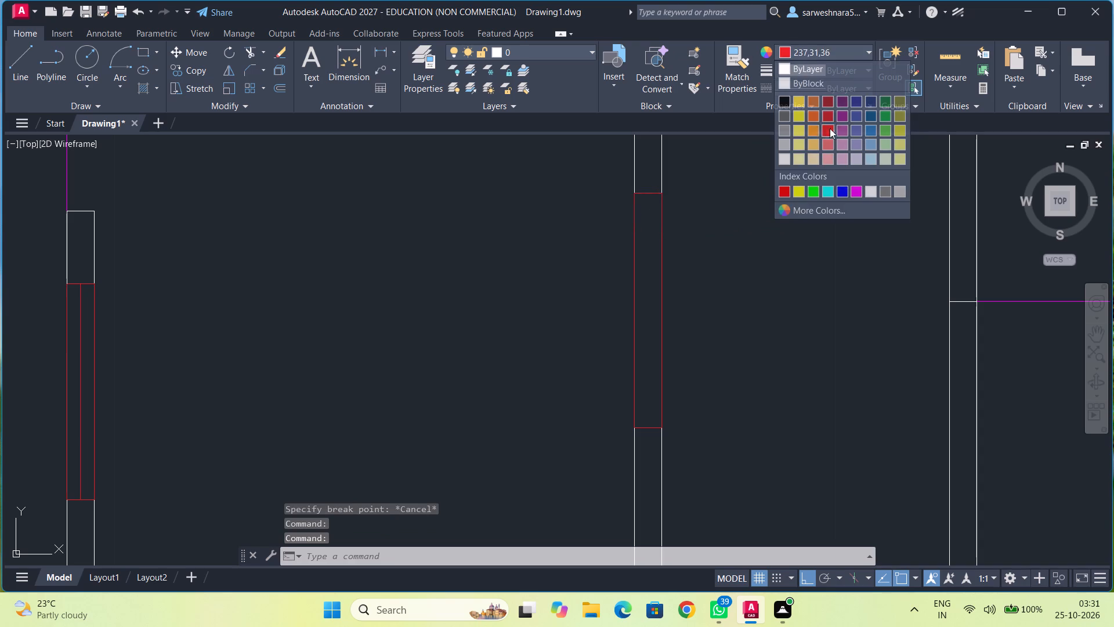
key("Escape")
Colour both long lines of the passage's east wall red (237,31,36), from the magenta opening line south to the room's south wall.
scroll(769, 234, "down", 2)
middle_click_drag(765, 243, 744, 285)
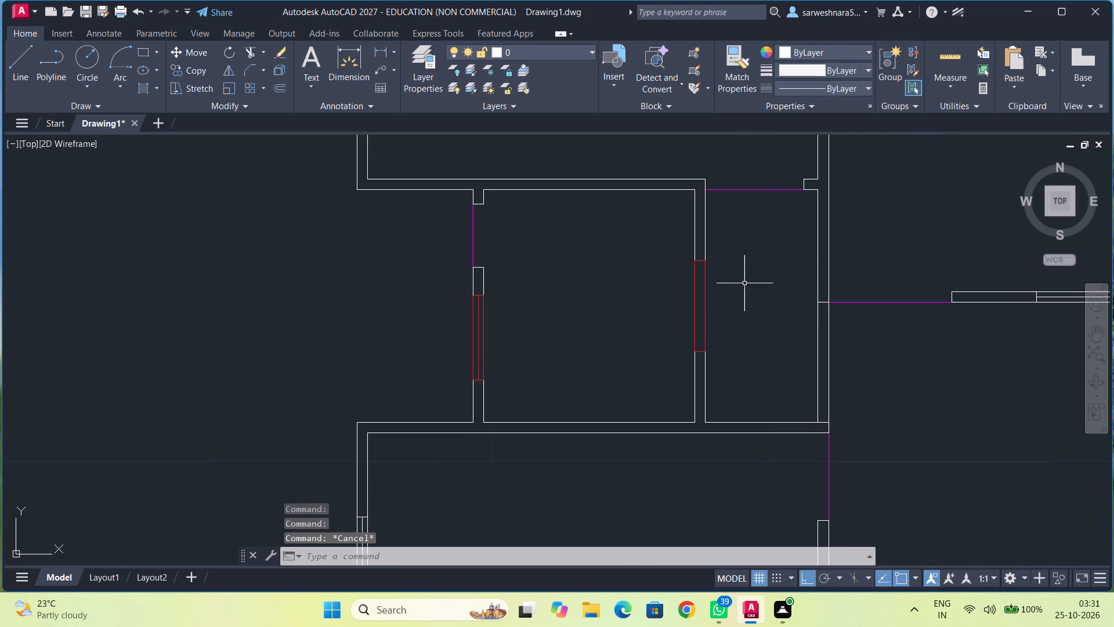
middle_click_drag(757, 297, 706, 289)
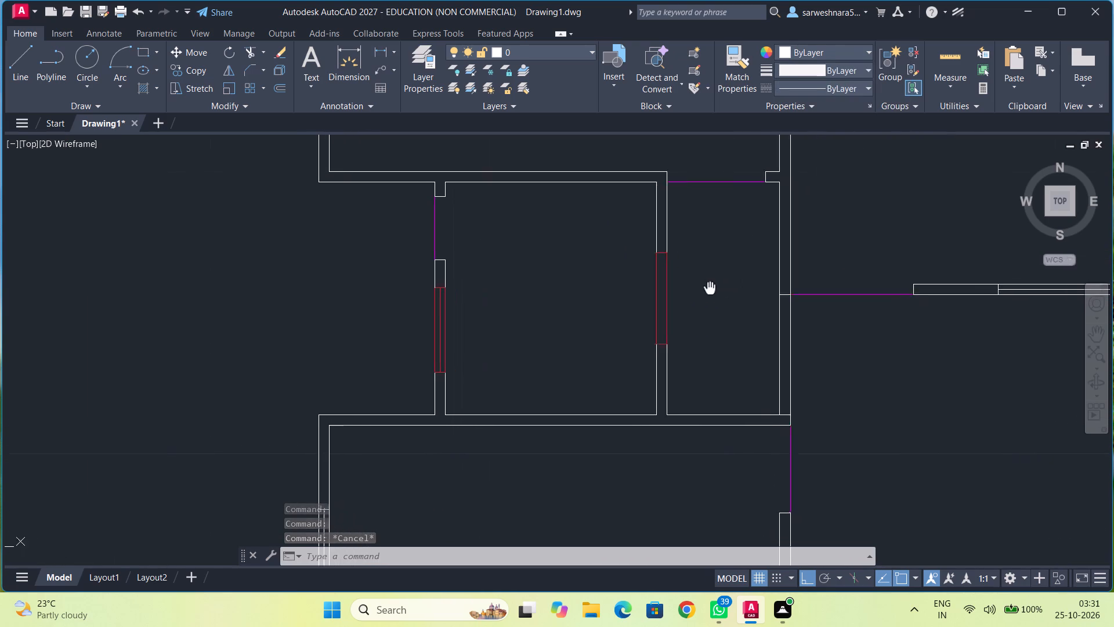
middle_click_drag(706, 289, 703, 289)
middle_click_drag(730, 298, 678, 281)
scroll(707, 303, "up", 1)
middle_click_drag(706, 300, 688, 291)
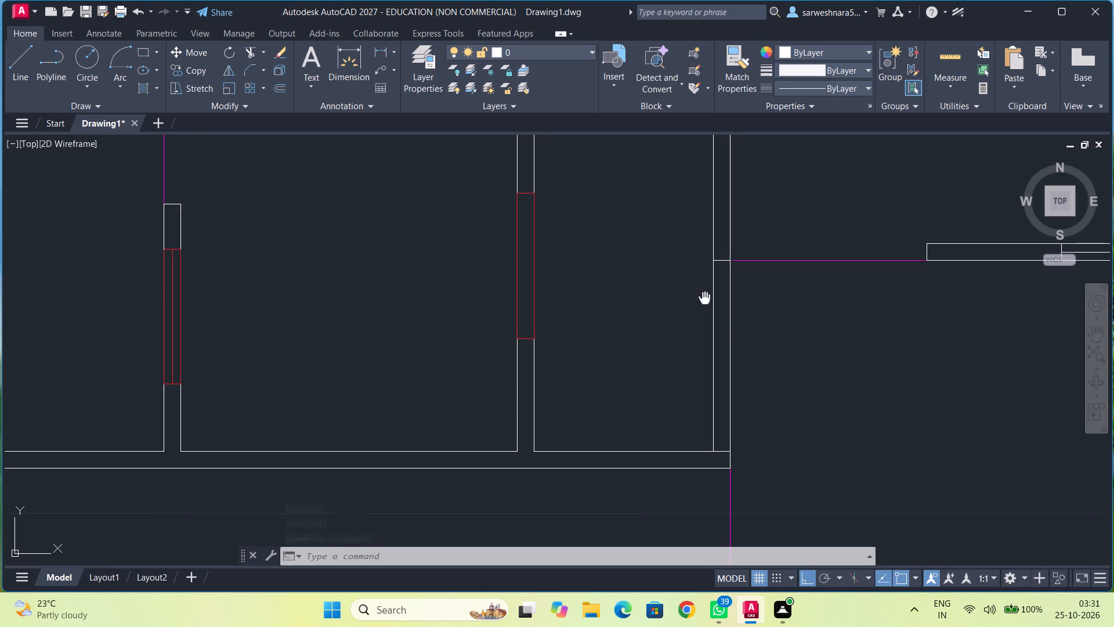
middle_click_drag(688, 291, 633, 266)
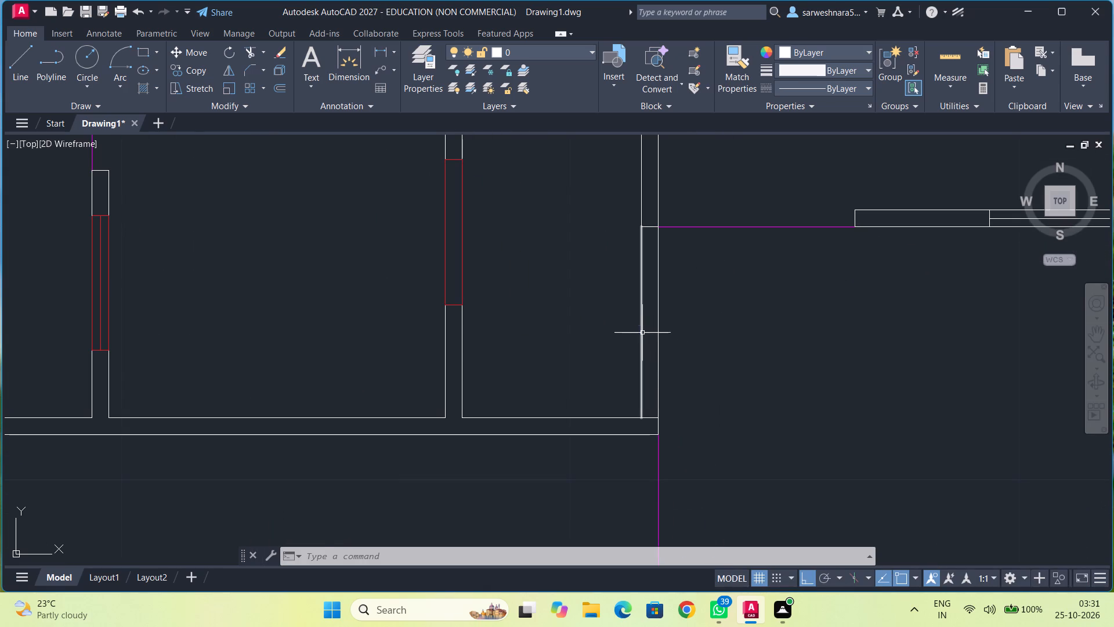
left_click(642, 333)
left_click(659, 299)
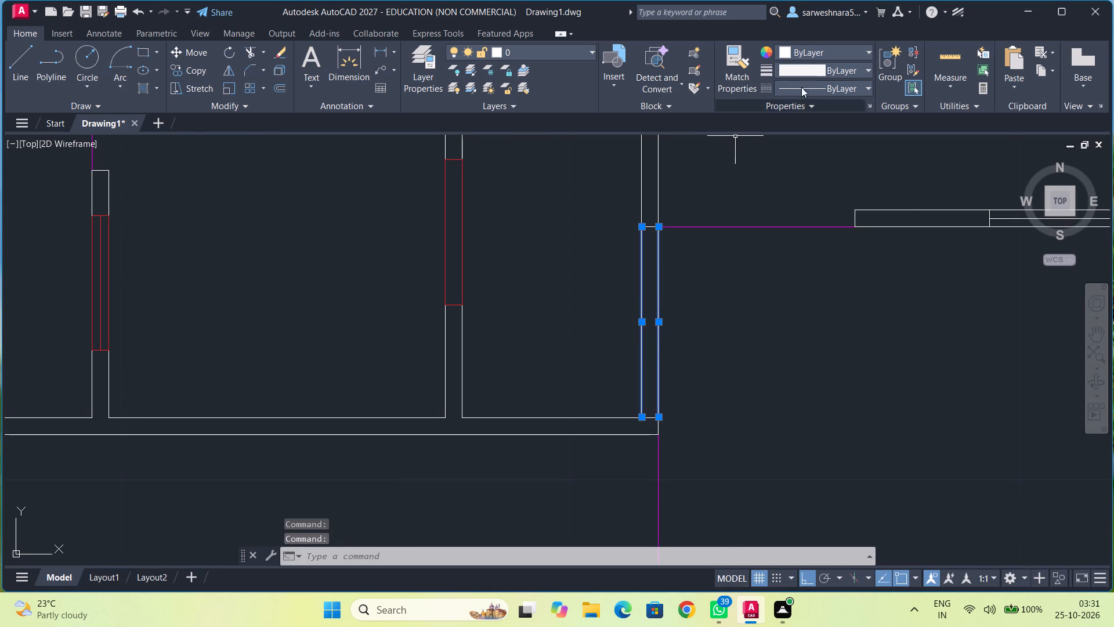
left_click(834, 56)
left_click(825, 131)
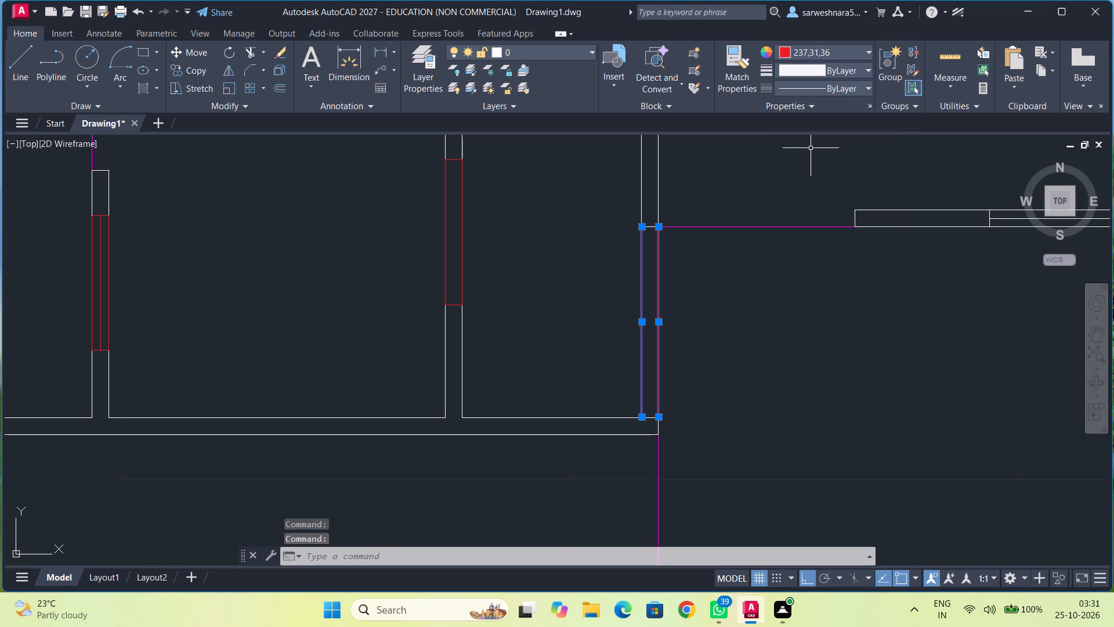
key("Escape")
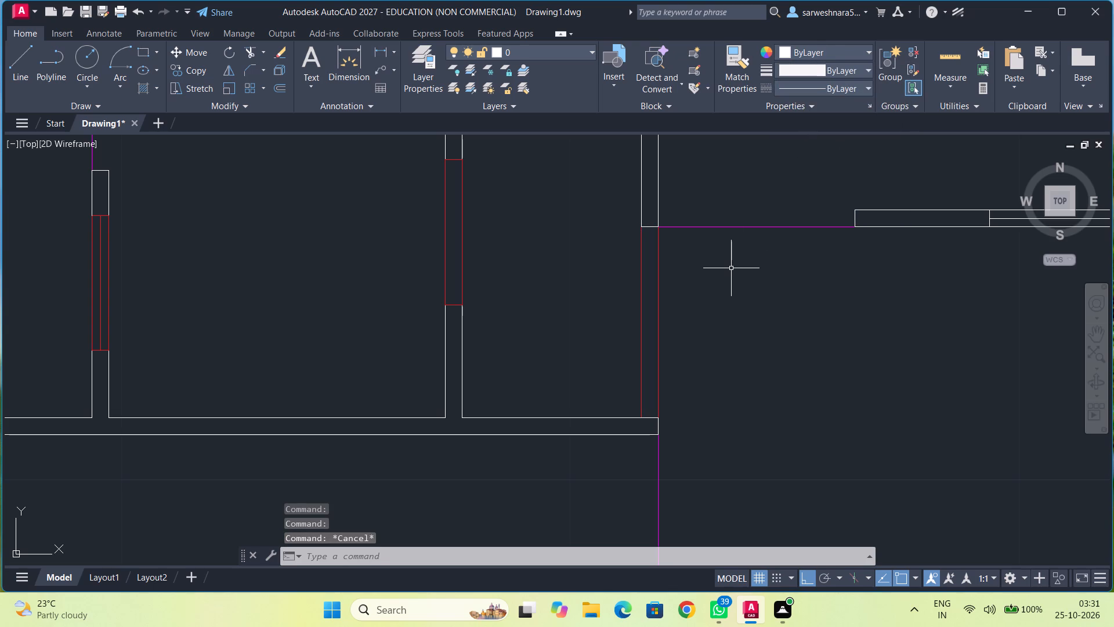
Colour the short cross line at the north end of the passage's red east wall segment red (237,31,36).
scroll(697, 251, "up", 1)
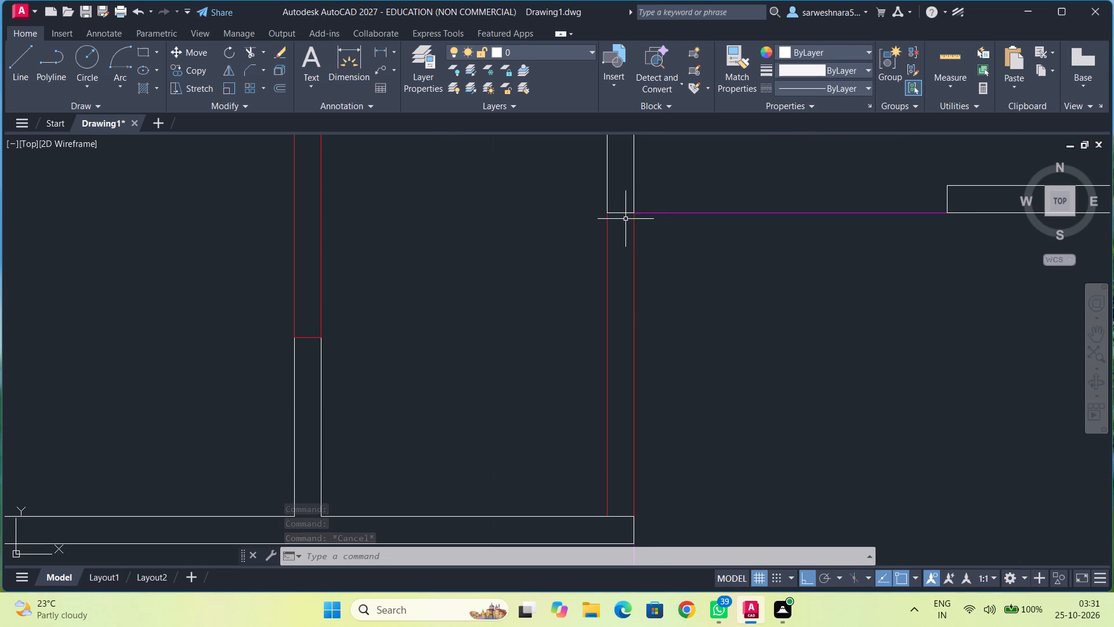
left_click(620, 214)
left_click(844, 44)
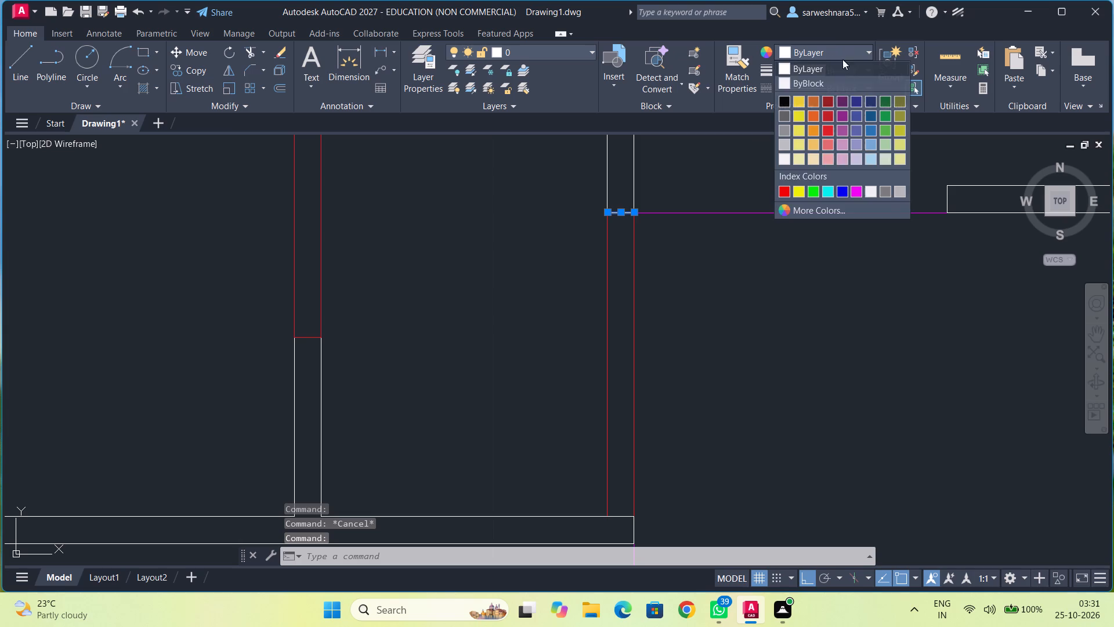
left_click(830, 131)
key("Escape")
scroll(773, 214, "down", 2)
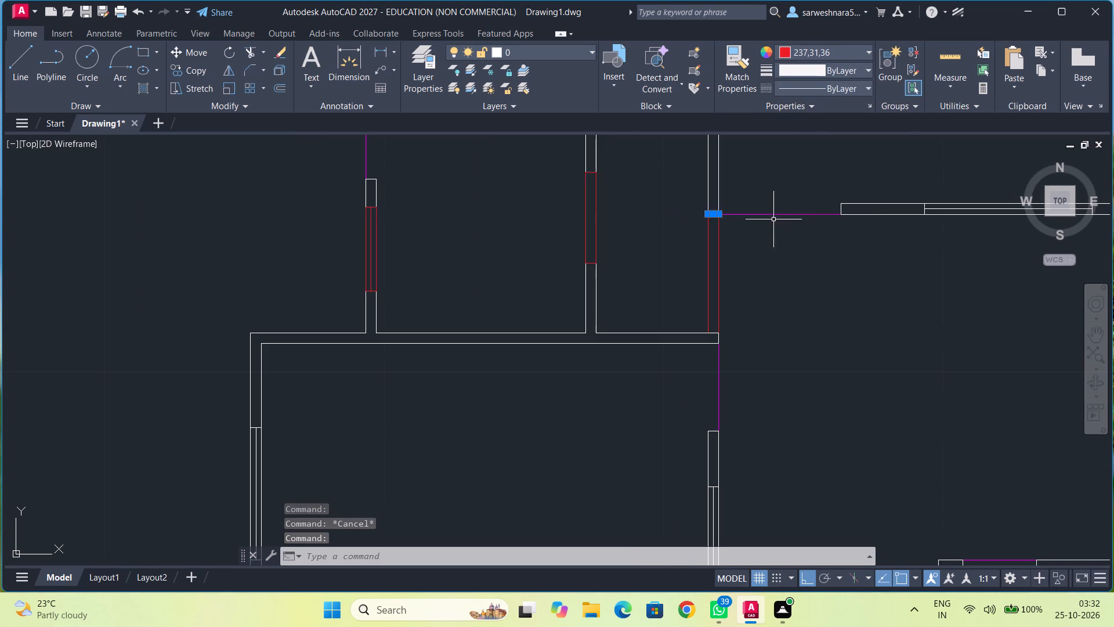
key("Escape")
Break the north line of the north-central room's south wall at the window's east and west edges.
scroll(777, 244, "down", 1)
middle_click_drag(777, 250, 759, 315)
middle_click_drag(773, 236, 759, 286)
scroll(815, 225, "down", 1)
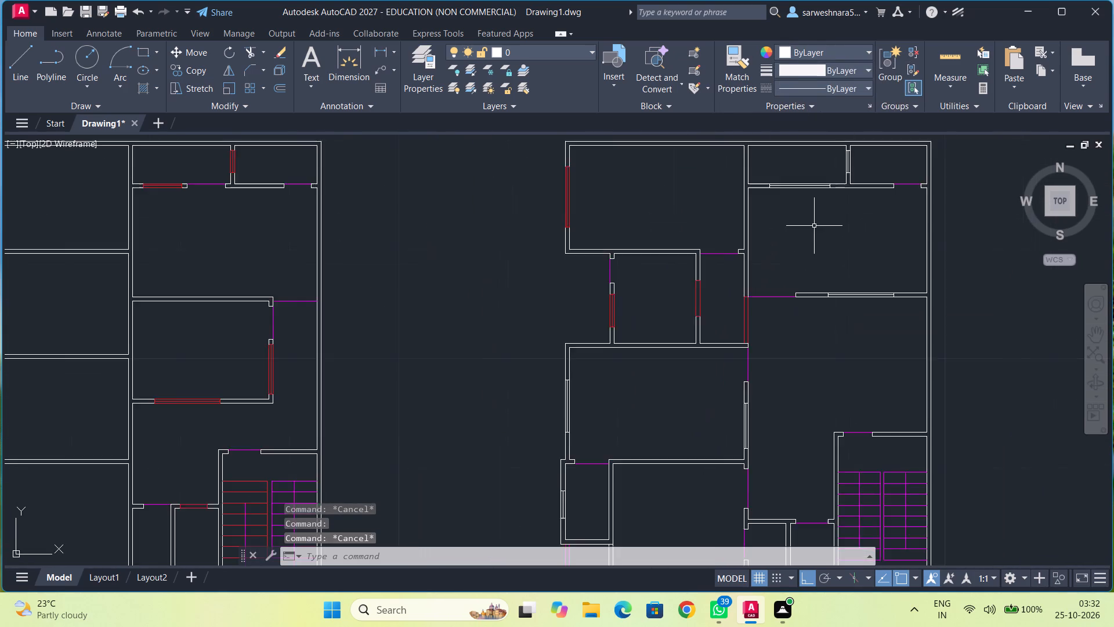
middle_click_drag(814, 226, 743, 323)
scroll(729, 275, "up", 1)
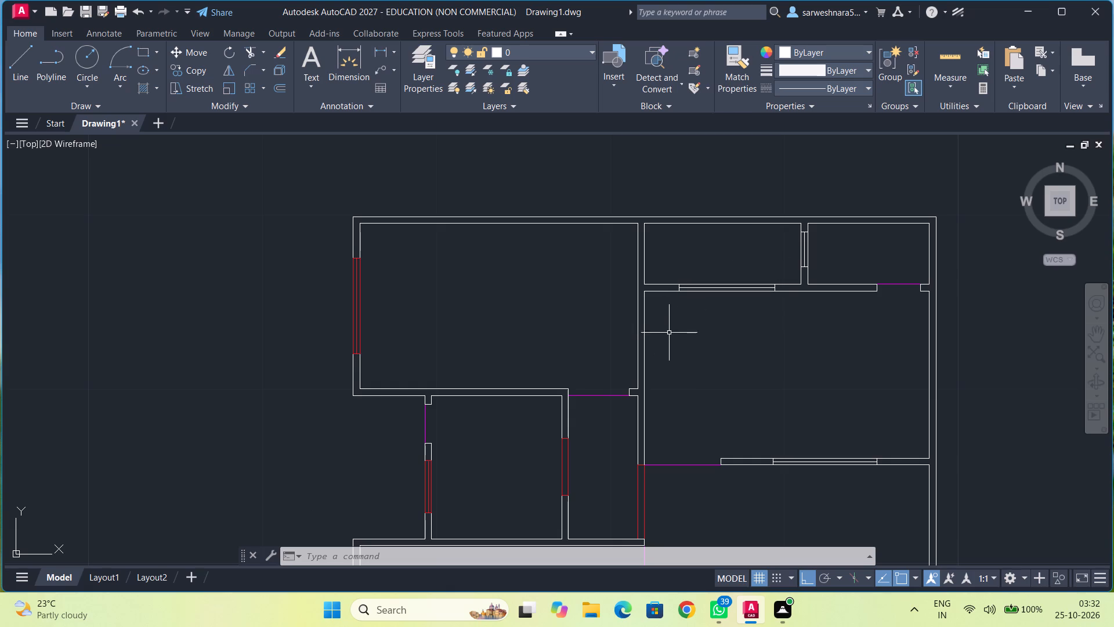
middle_click_drag(878, 346, 719, 407)
scroll(588, 318, "up", 2)
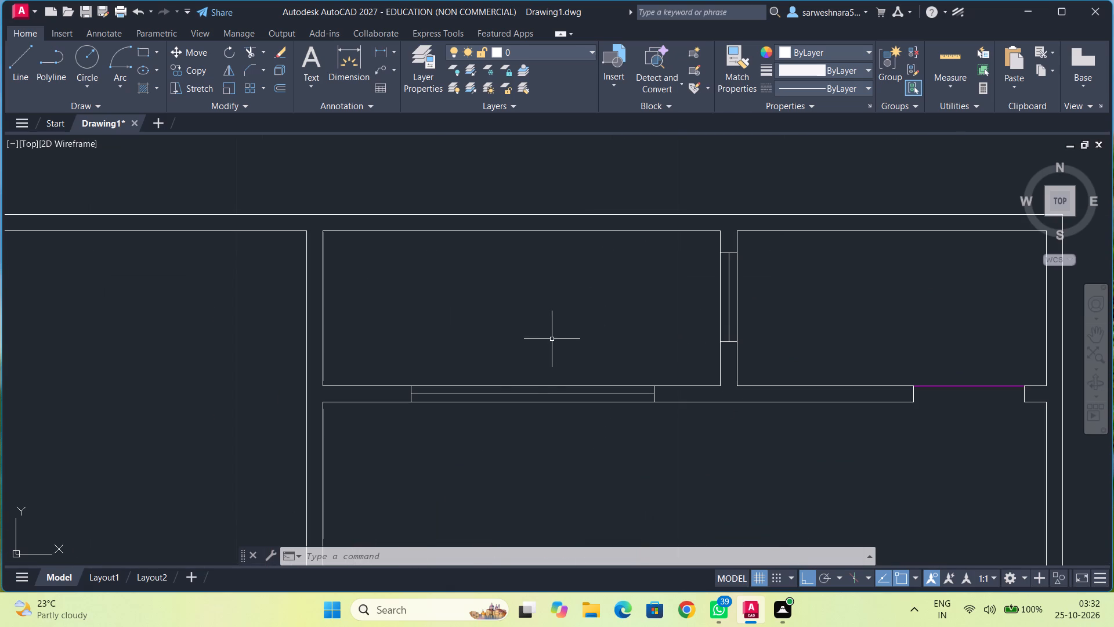
right_click(528, 415)
left_click(607, 156)
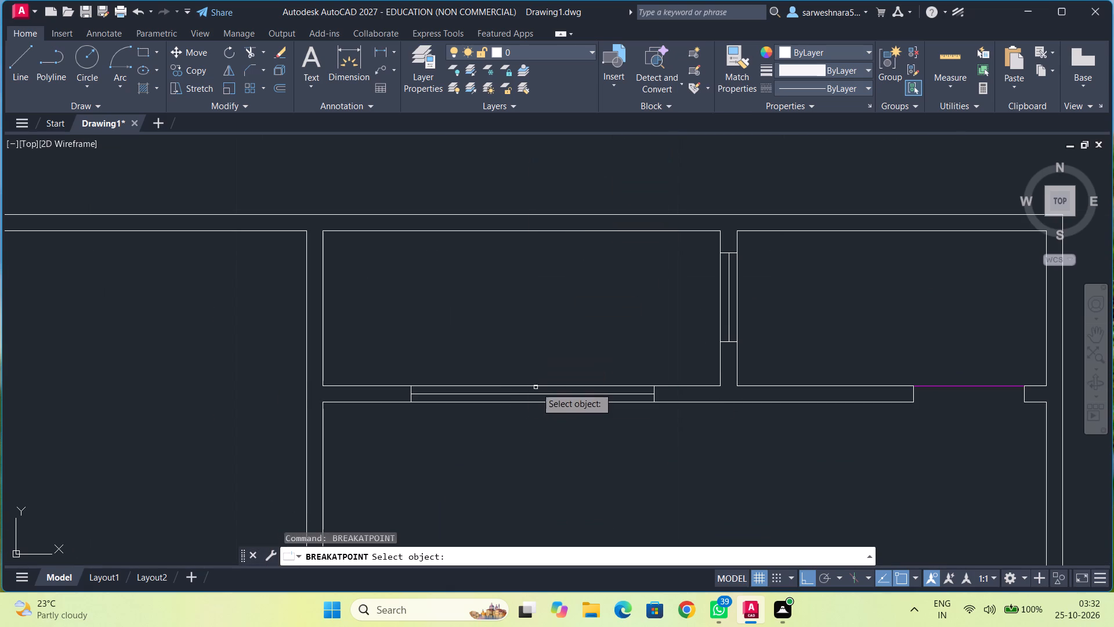
left_click(538, 387)
left_click(654, 387)
right_click(607, 362)
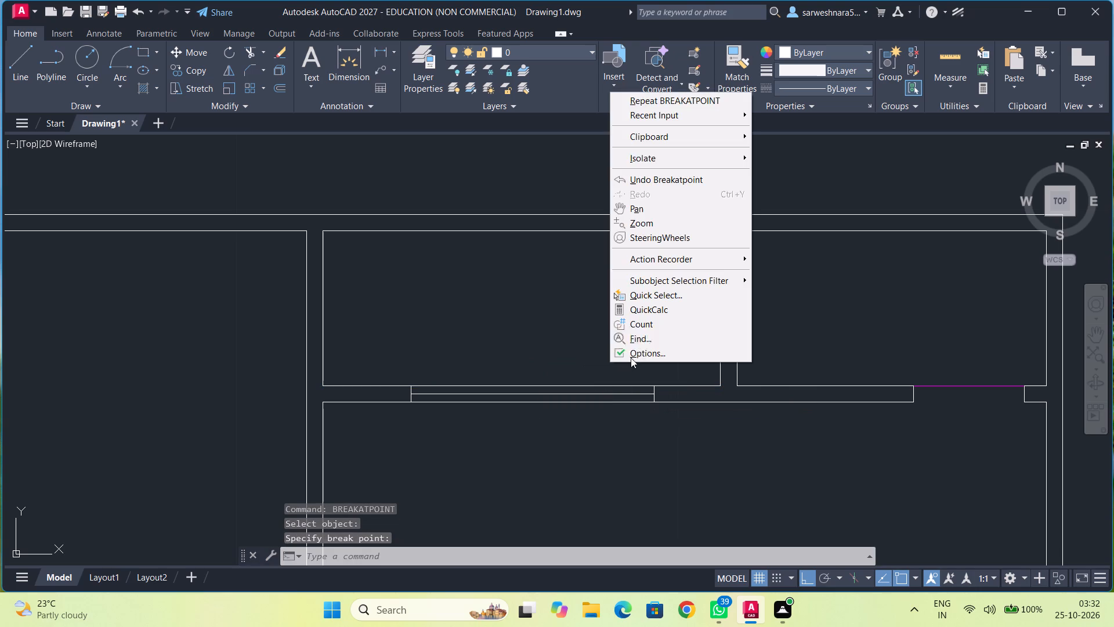
left_click(656, 101)
left_click(437, 385)
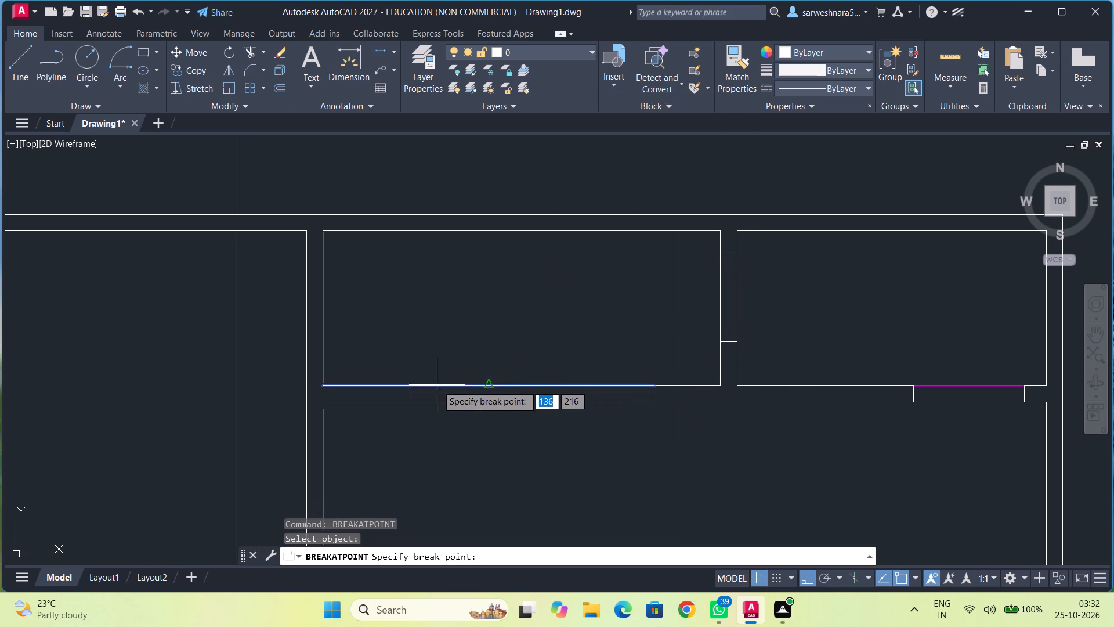
left_click(408, 386)
Break the south line of the same wall at the window's east and west edges.
right_click(438, 374)
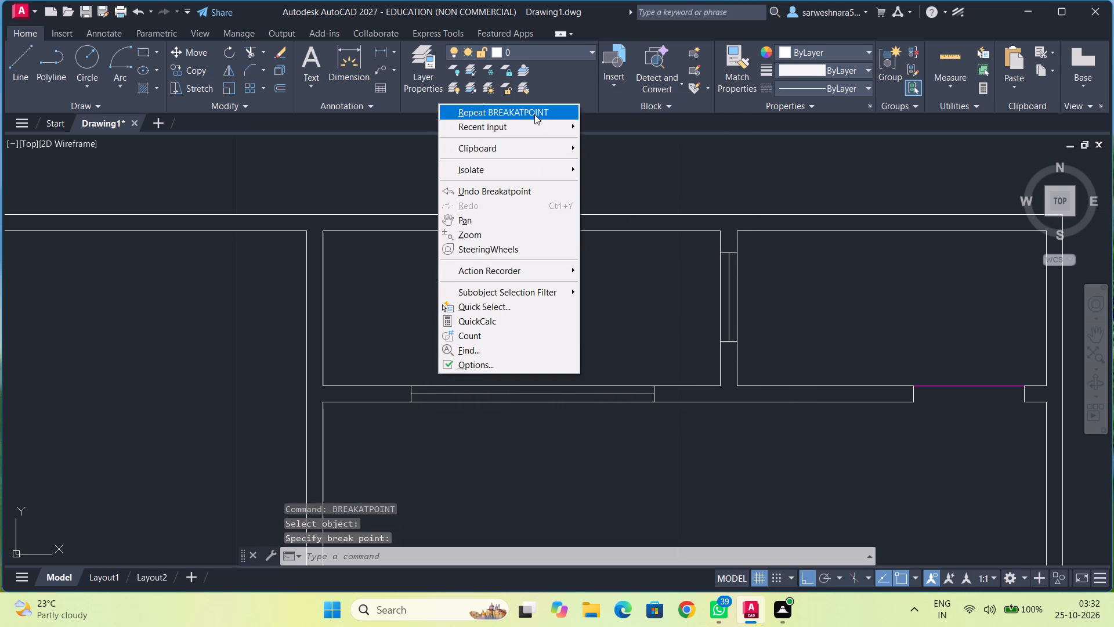
left_click(534, 112)
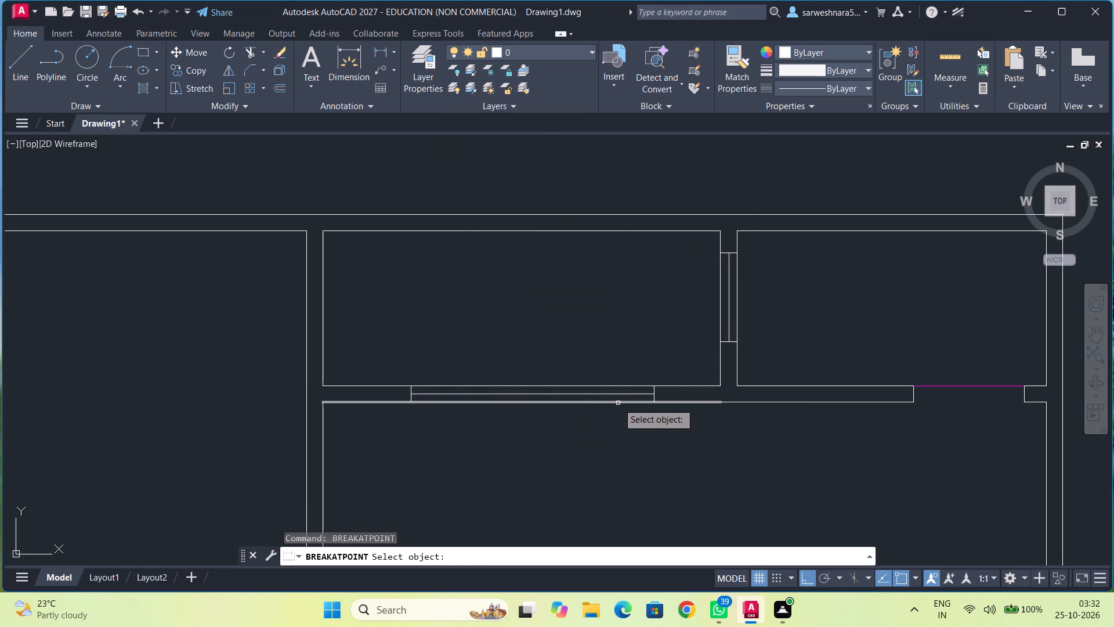
left_click(619, 403)
left_click(653, 403)
right_click(643, 417)
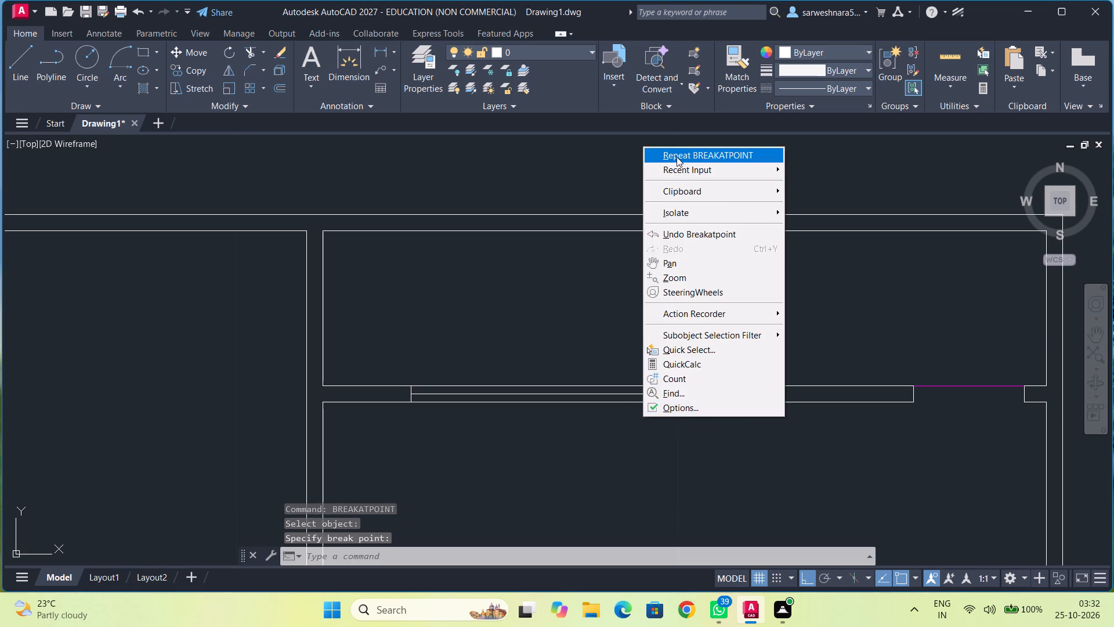
left_click(677, 157)
left_click(534, 402)
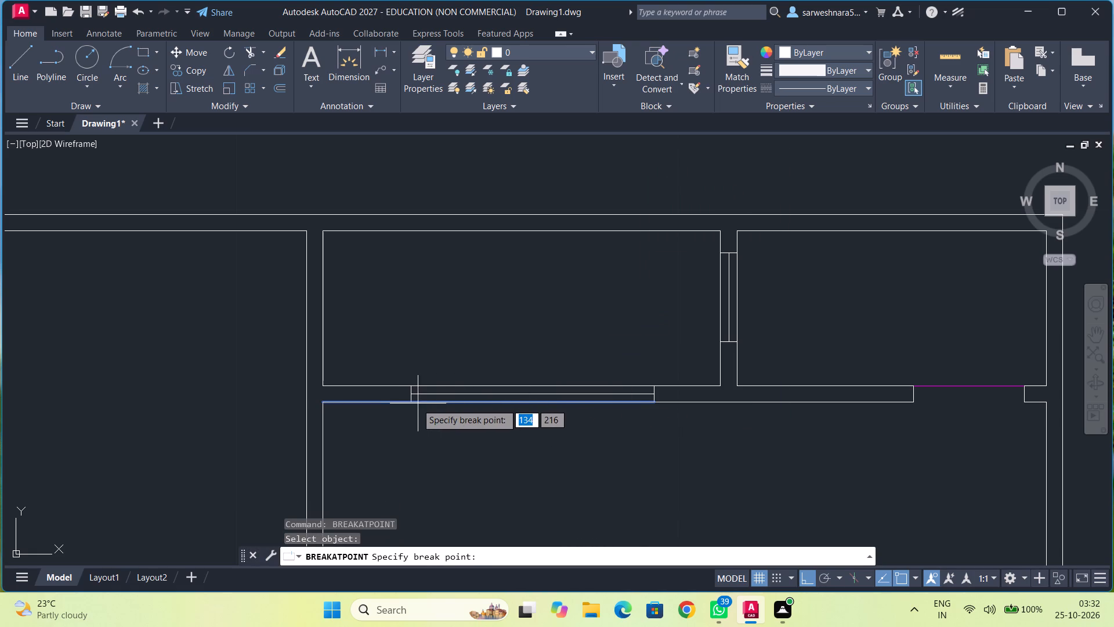
left_click(410, 404)
Colour all five lines of the window in the north-central room's south wall red.
left_click(429, 403)
left_click(435, 394)
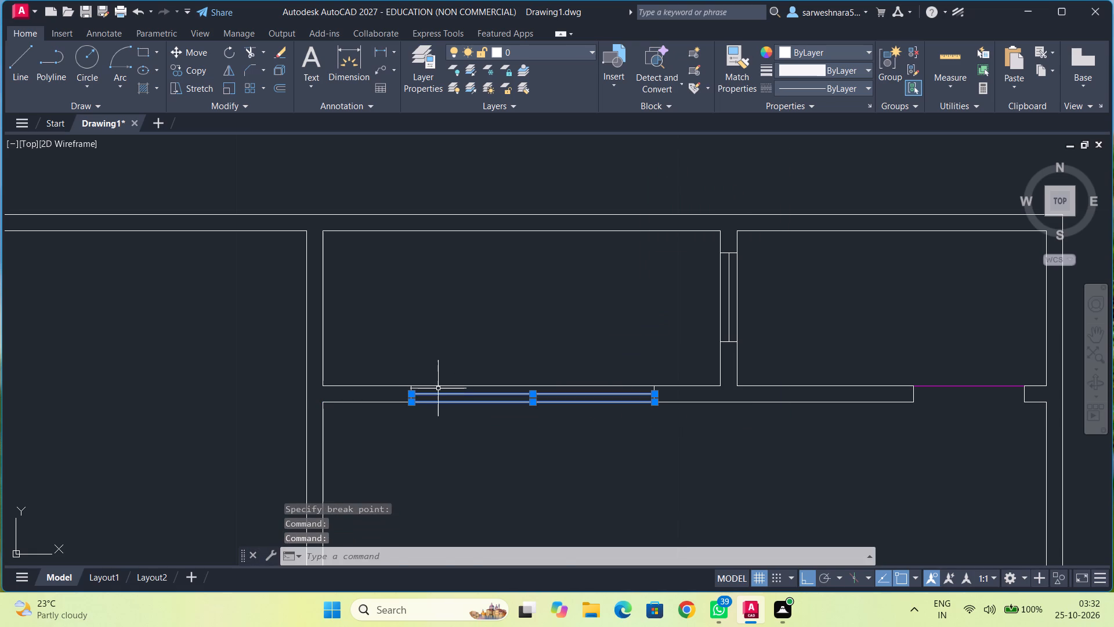
left_click(438, 388)
double_click(439, 387)
scroll(434, 387, "up", 2)
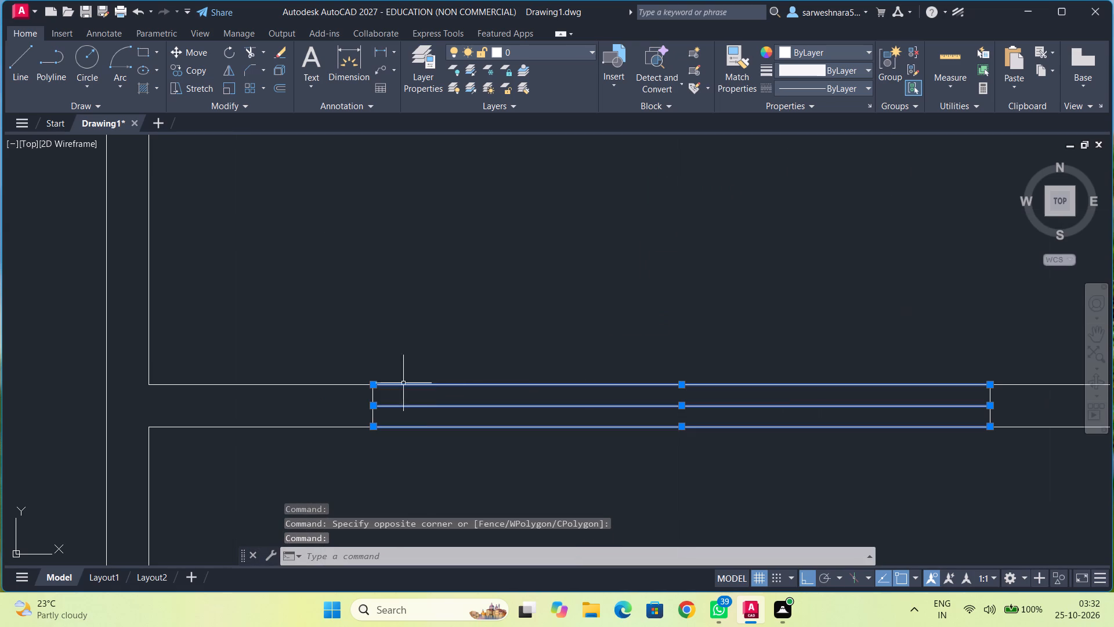
left_click(372, 397)
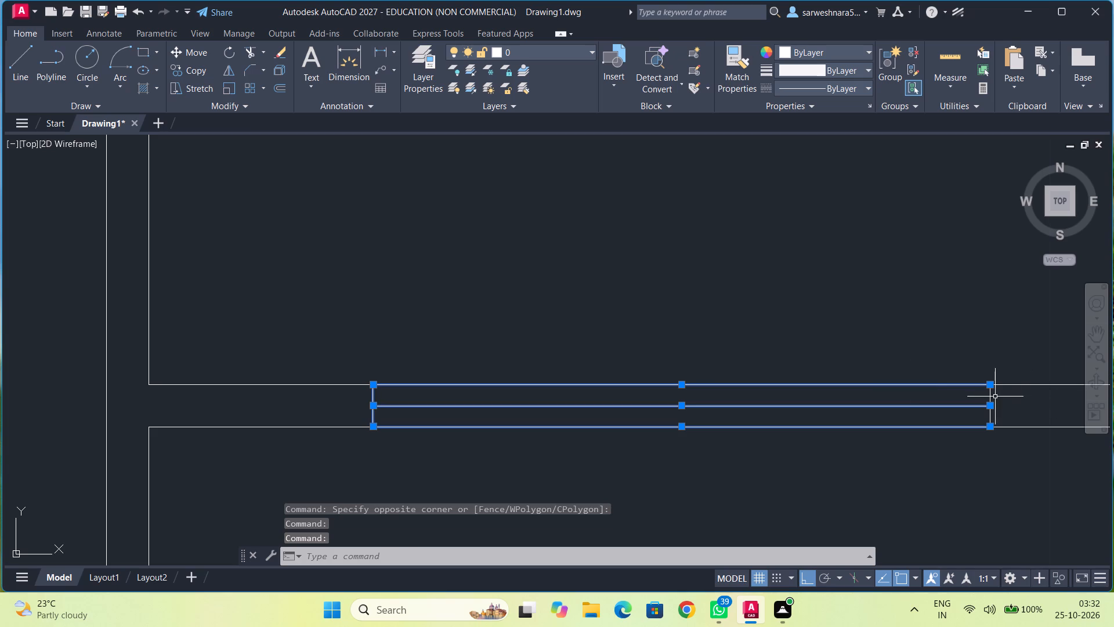
left_click(991, 396)
left_click(816, 51)
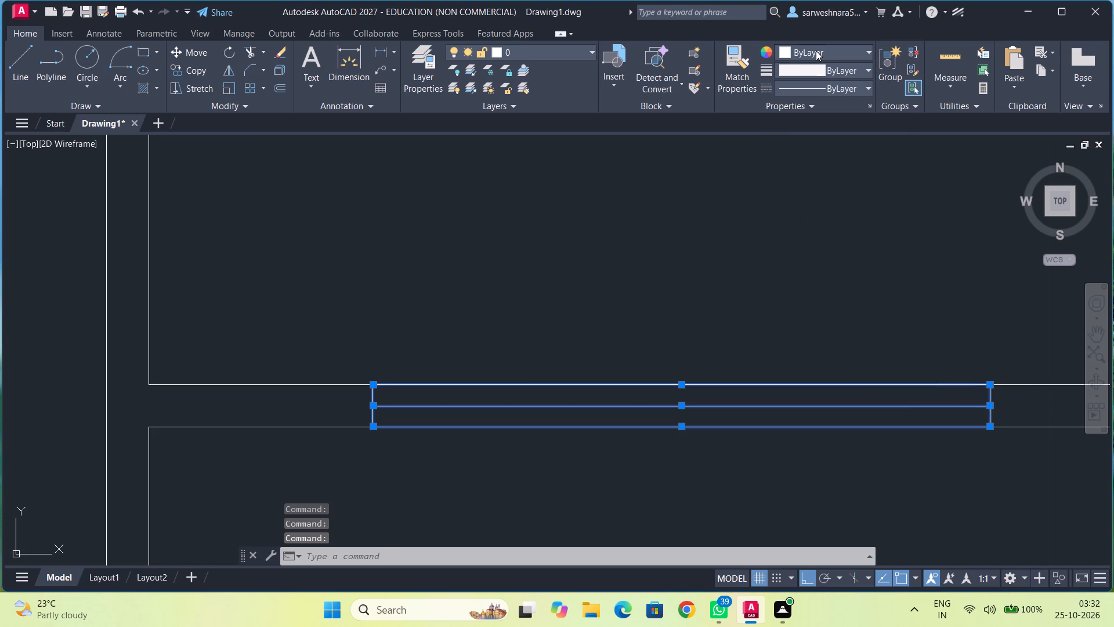
left_click(831, 133)
key("Escape")
Break the east line of the wall between the north-central and northeast rooms at the window's north and south edges.
scroll(913, 260, "down", 2)
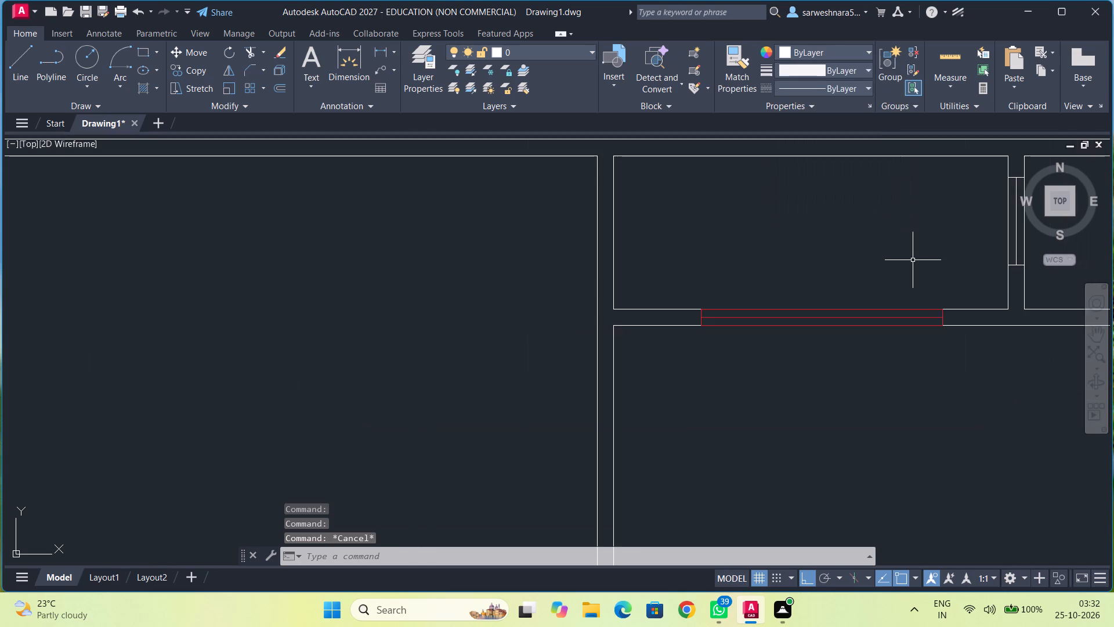
middle_click_drag(913, 260, 562, 395)
middle_click_drag(640, 355, 580, 361)
scroll(618, 359, "up", 1)
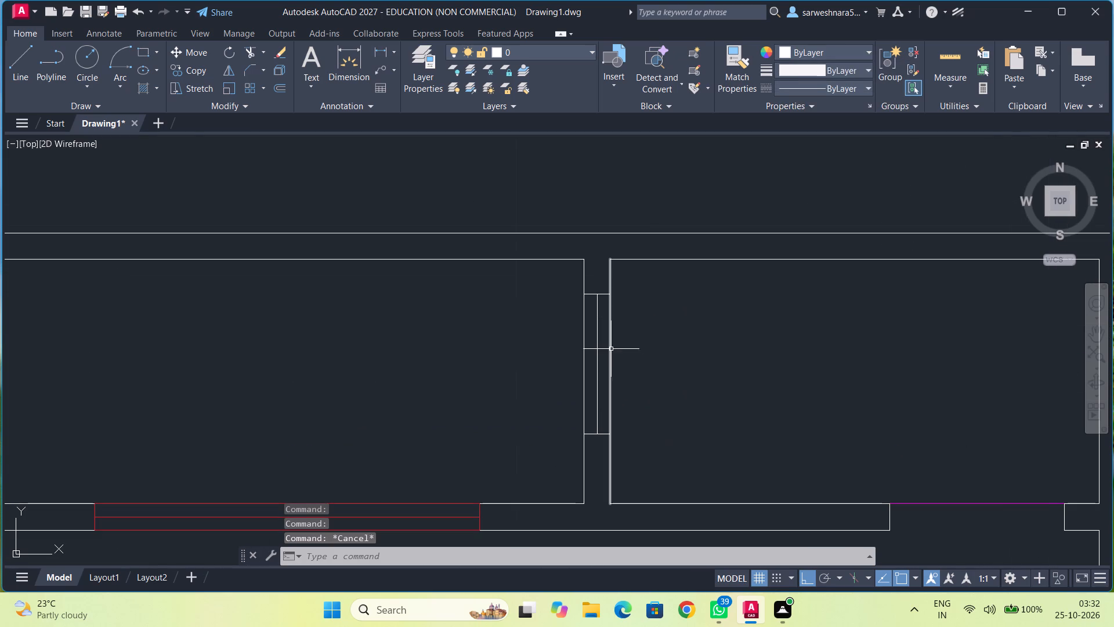
right_click(632, 348)
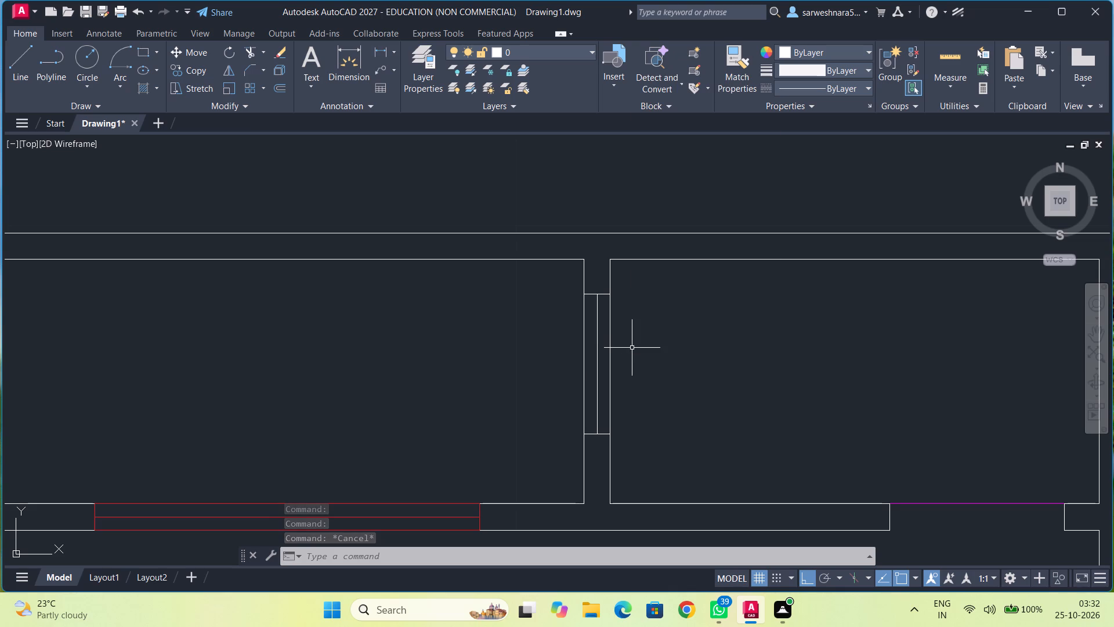
left_click(695, 88)
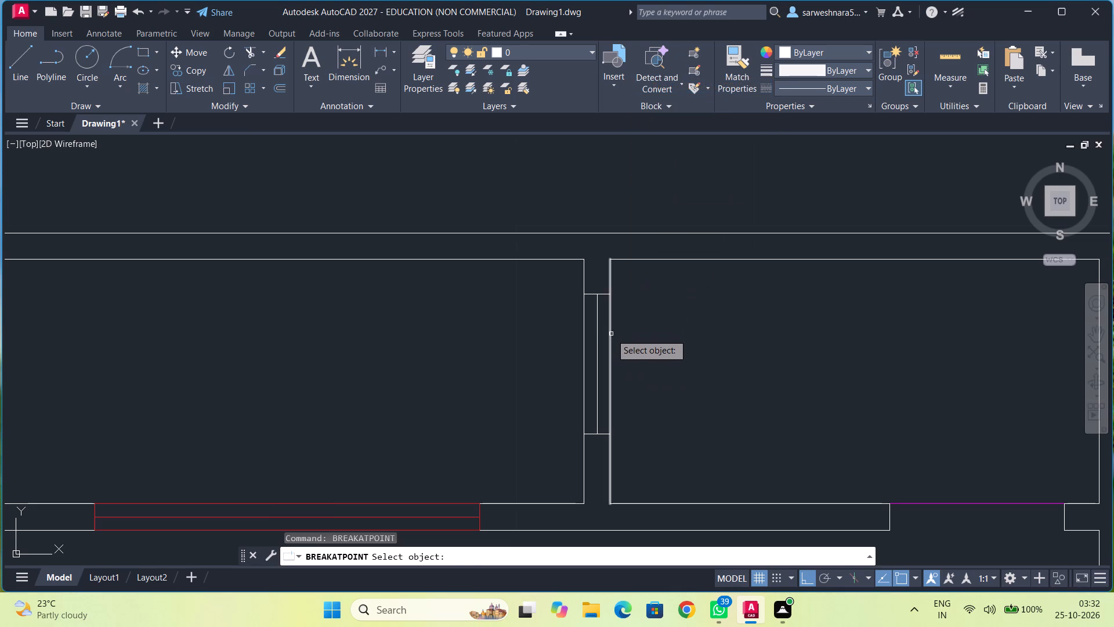
left_click(611, 334)
left_click(606, 291)
key("Escape")
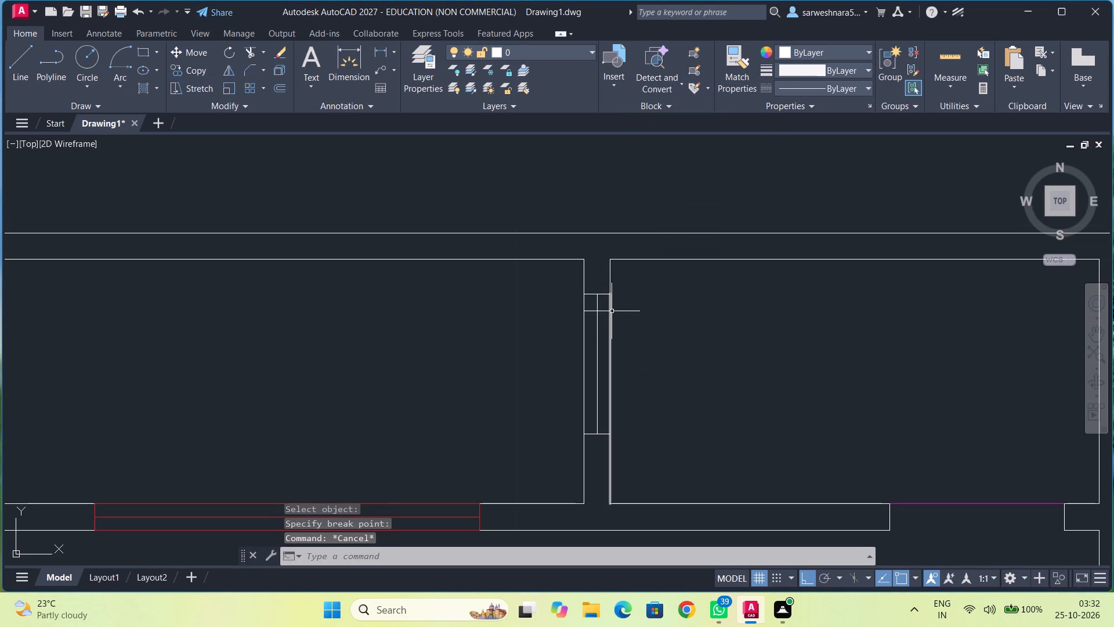
right_click_drag(613, 323, 618, 323)
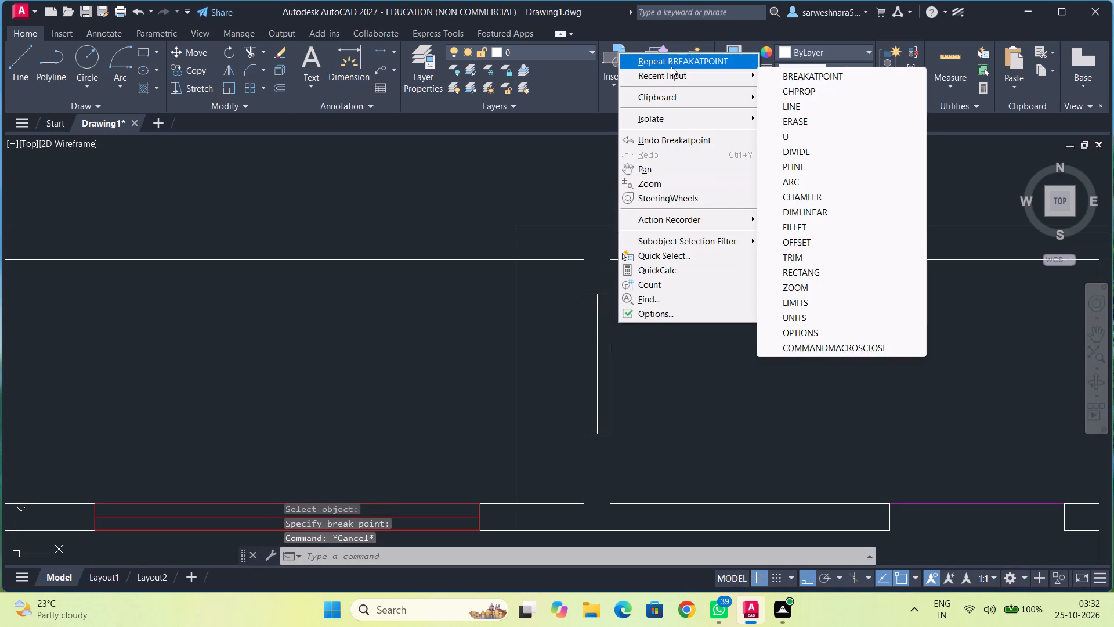
left_click(671, 66)
left_click(612, 340)
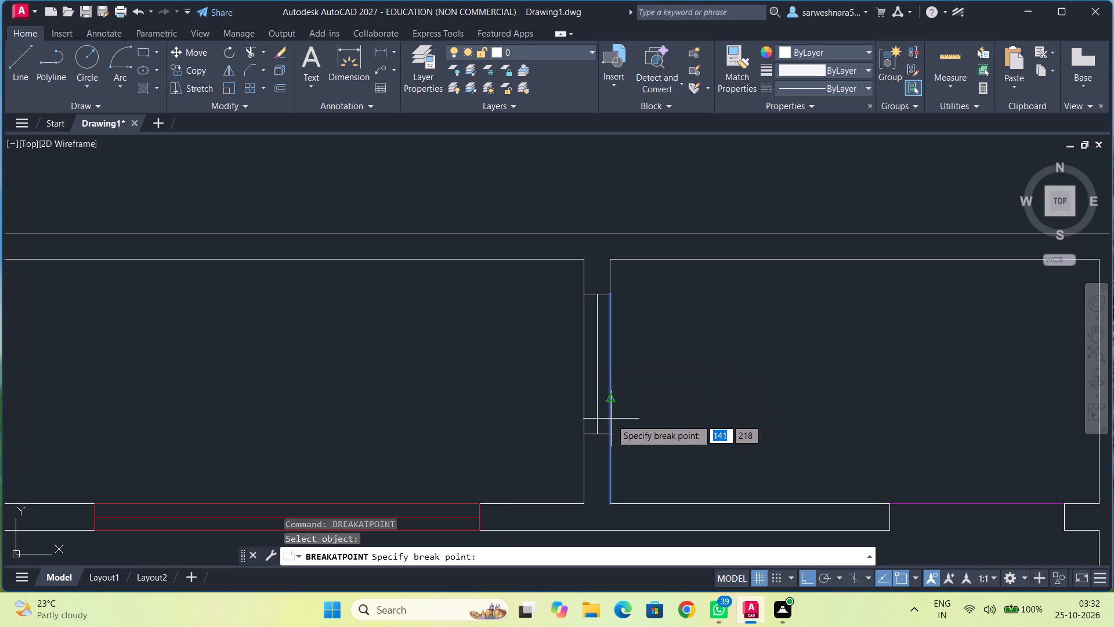
left_click(609, 435)
Break the west line of the same wall at the window's north and south edges.
right_click(625, 421)
left_click(675, 159)
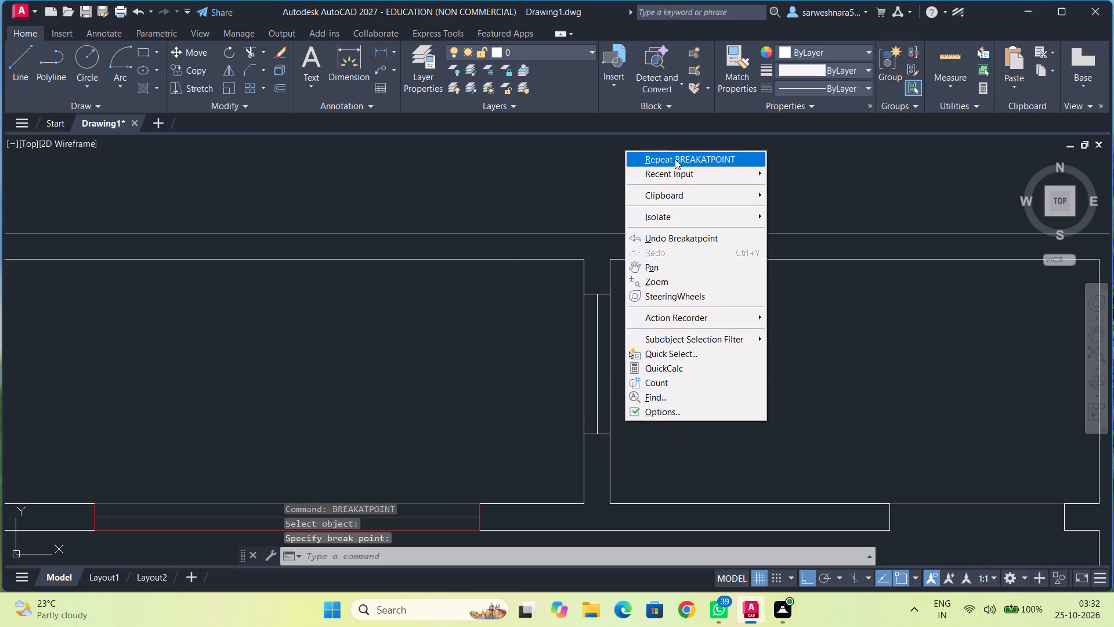
left_click(584, 317)
left_click(585, 296)
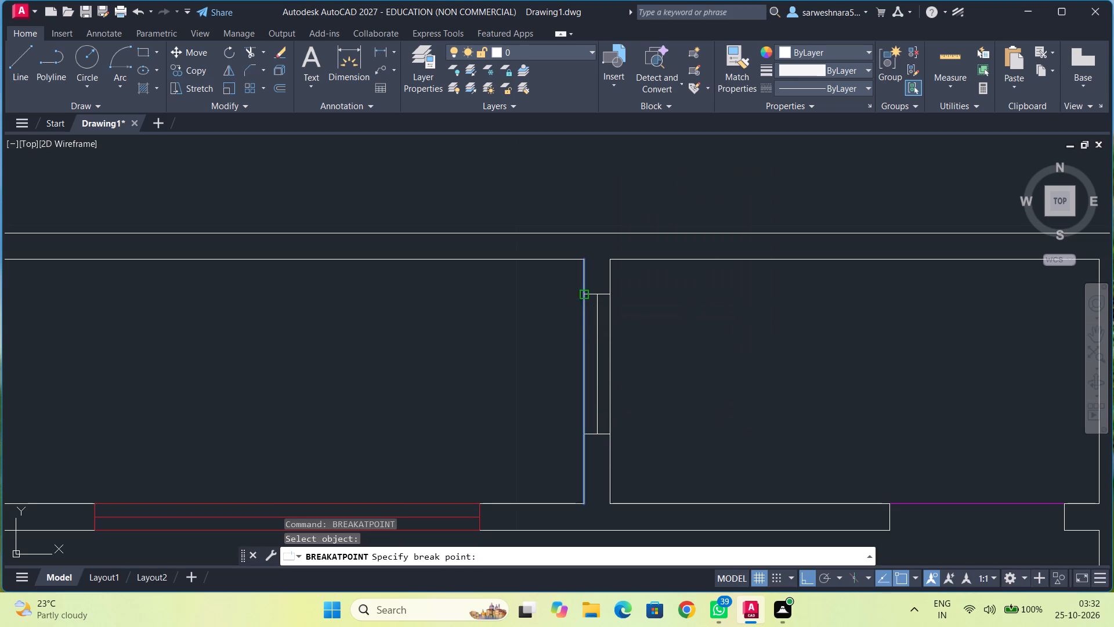
right_click(566, 322)
left_click(600, 326)
left_click(583, 335)
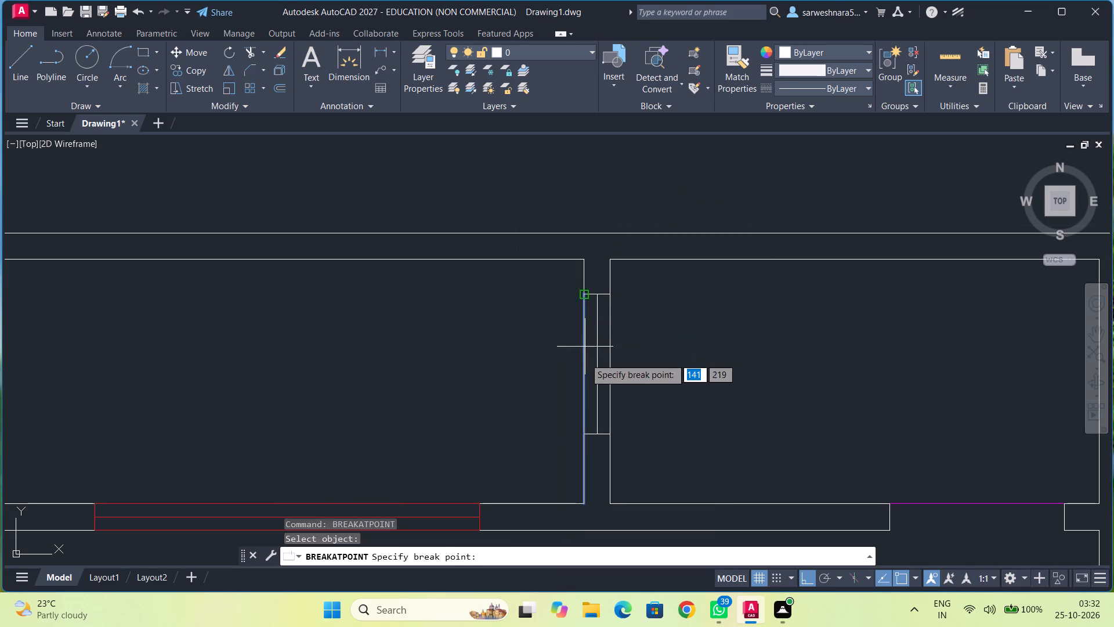
left_click(585, 434)
key("Escape")
Colour the window's three long lines and both end lines in the wall between the two northern rooms red.
left_click(583, 411)
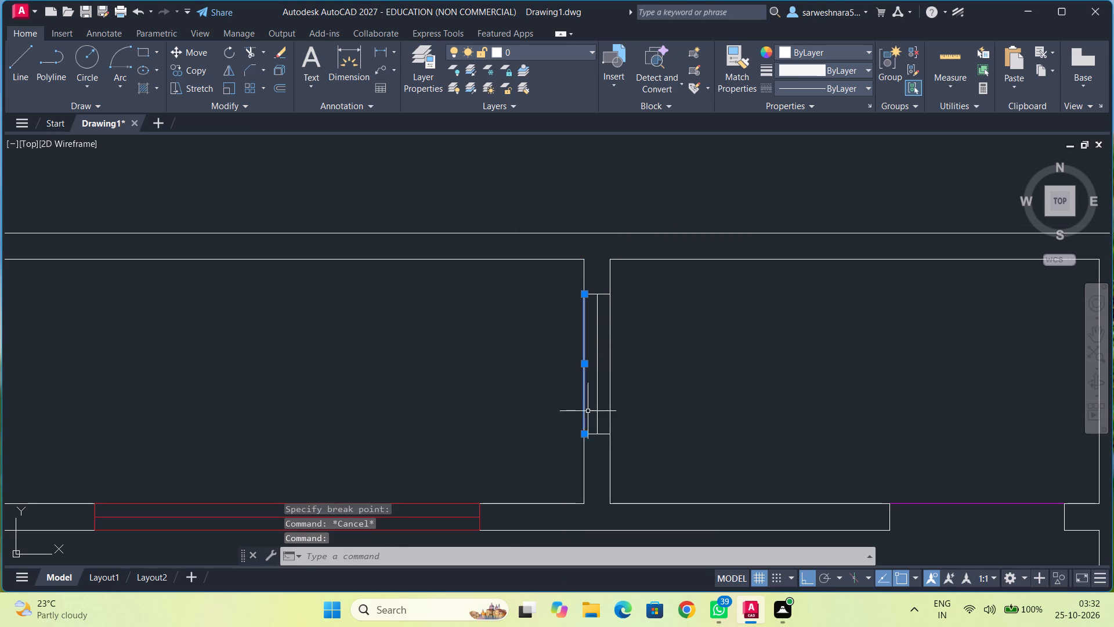
left_click(598, 406)
left_click(611, 398)
scroll(606, 424, "up", 2)
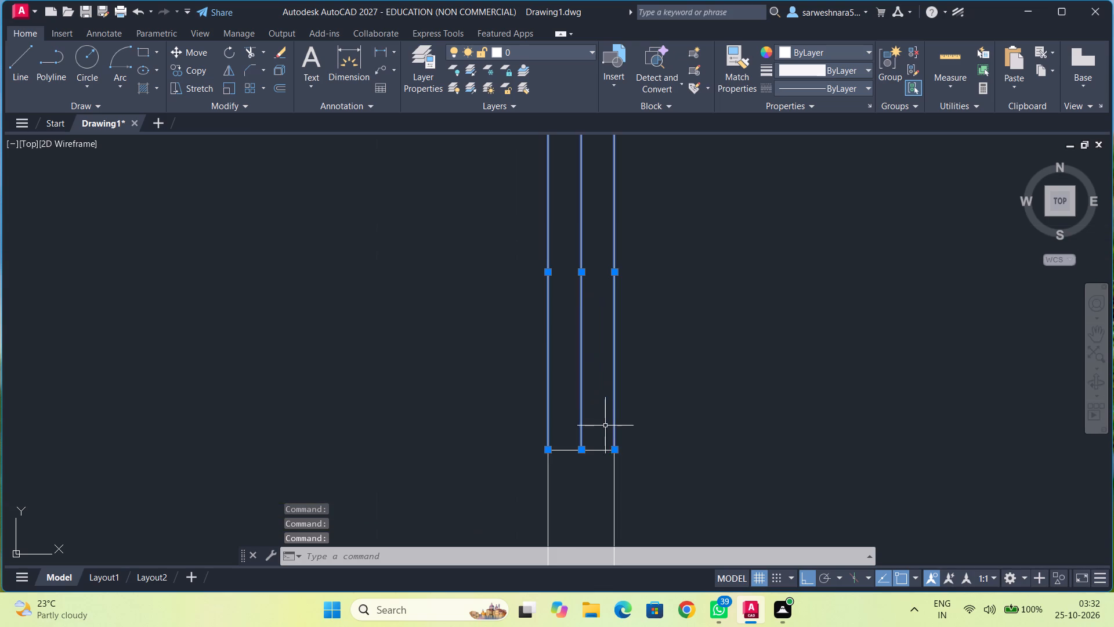
left_click(600, 451)
scroll(599, 391, "down", 1)
middle_click_drag(597, 384, 592, 451)
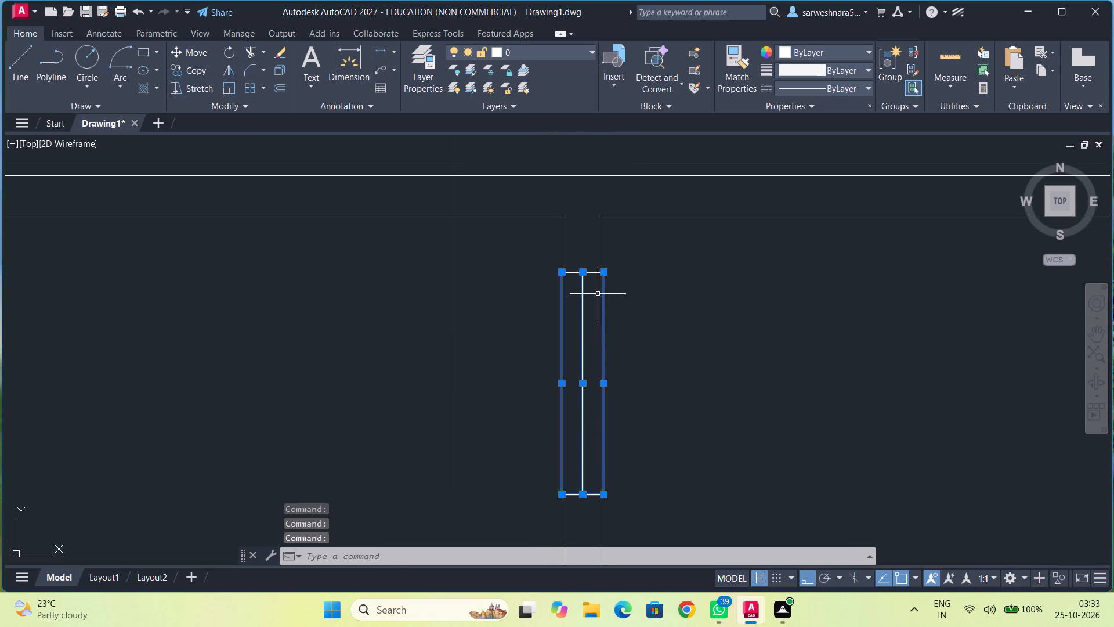
left_click(593, 272)
left_click(816, 56)
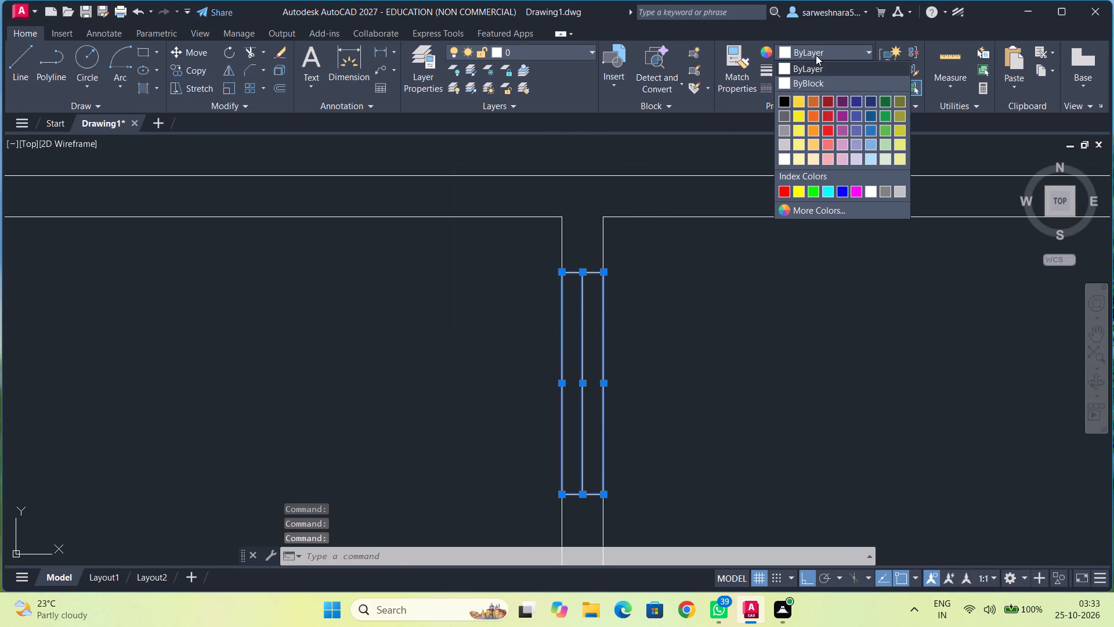
left_click(827, 130)
key("Escape")
Break the north line of the large east room's south wall at the window's west and east edges.
scroll(764, 306, "down", 2)
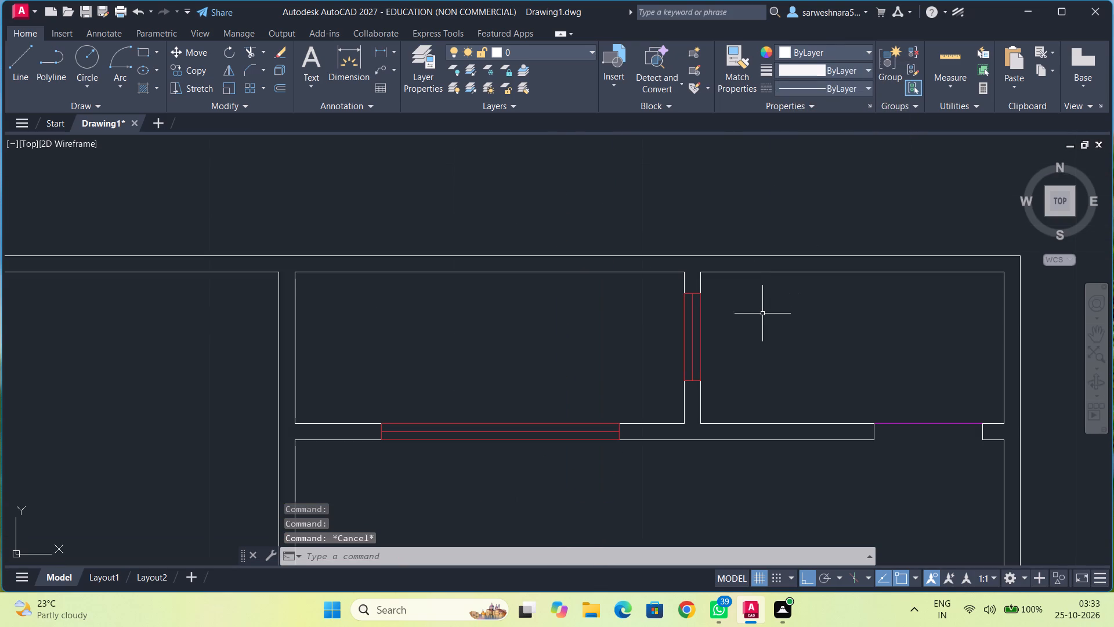
scroll(759, 329, "down", 1)
middle_click_drag(763, 338, 757, 277)
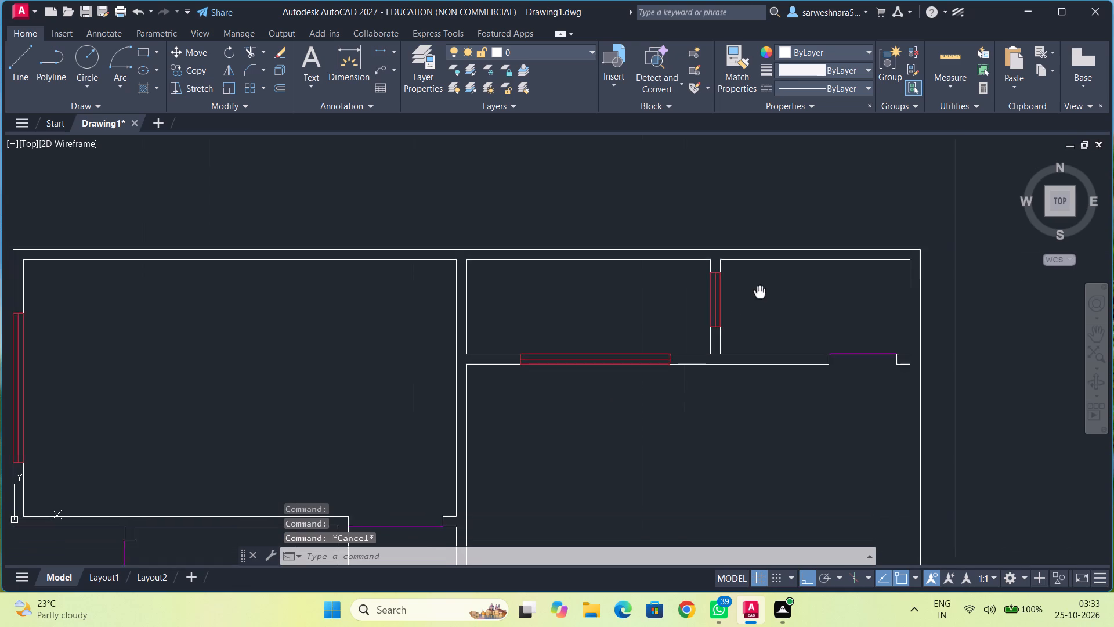
scroll(717, 367, "down", 1)
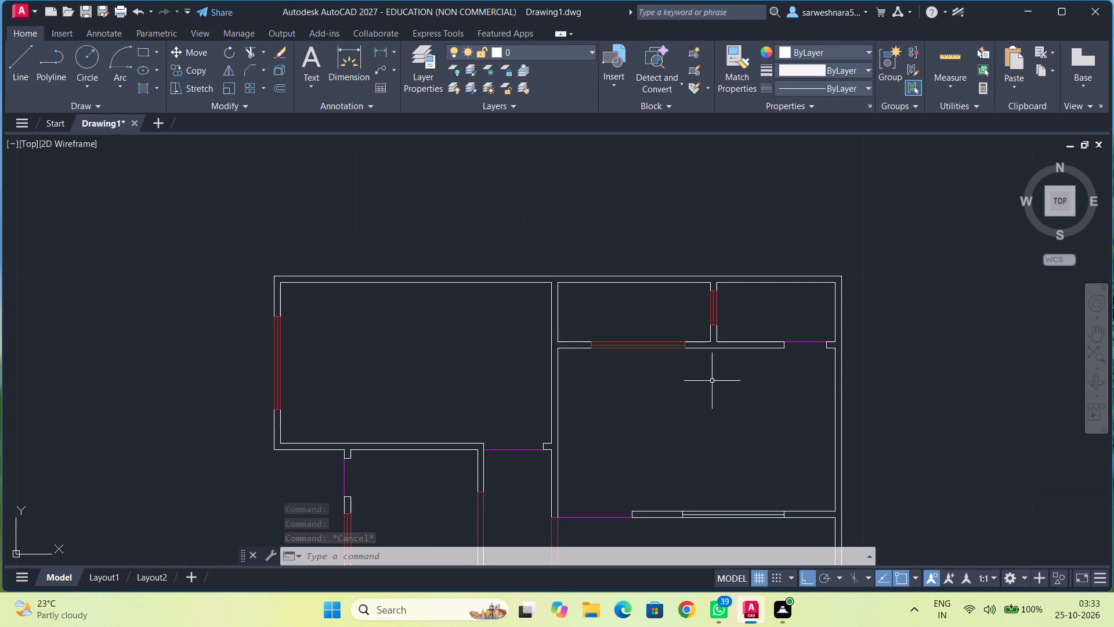
middle_click_drag(706, 388, 704, 301)
middle_click_drag(685, 365, 687, 354)
middle_click_drag(685, 369, 674, 323)
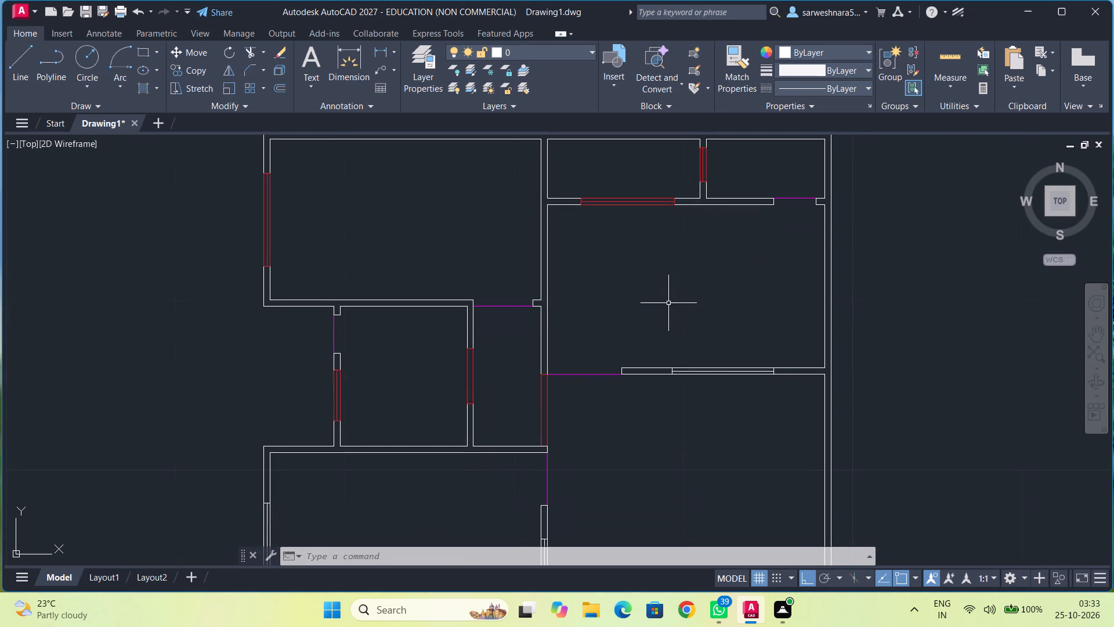
middle_click_drag(686, 358, 670, 331)
scroll(692, 347, "up", 3)
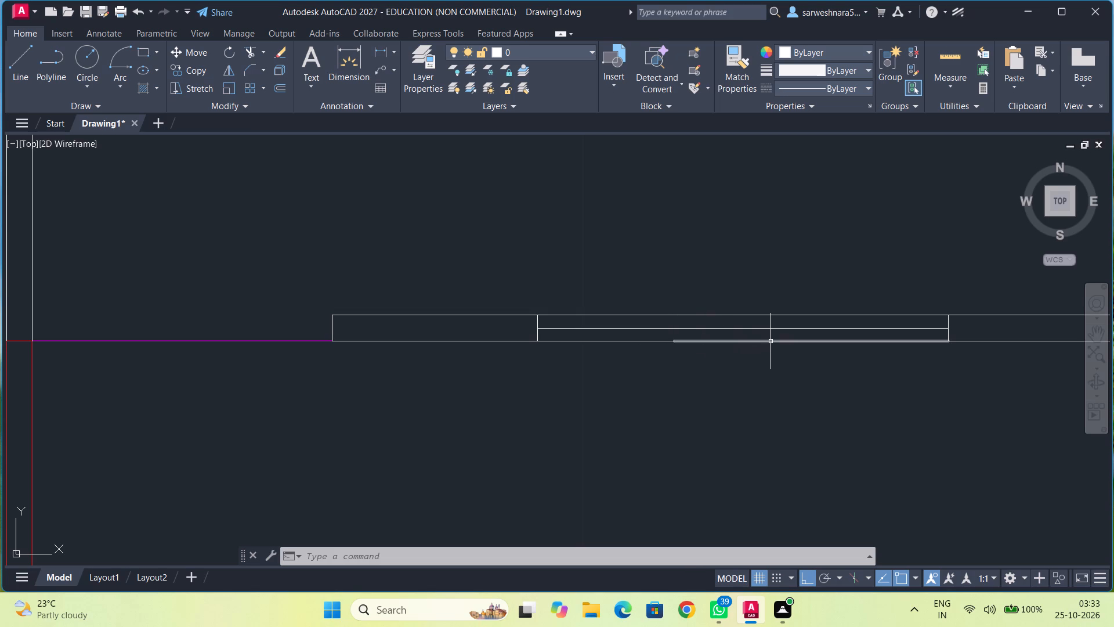
right_click(766, 366)
left_click(803, 103)
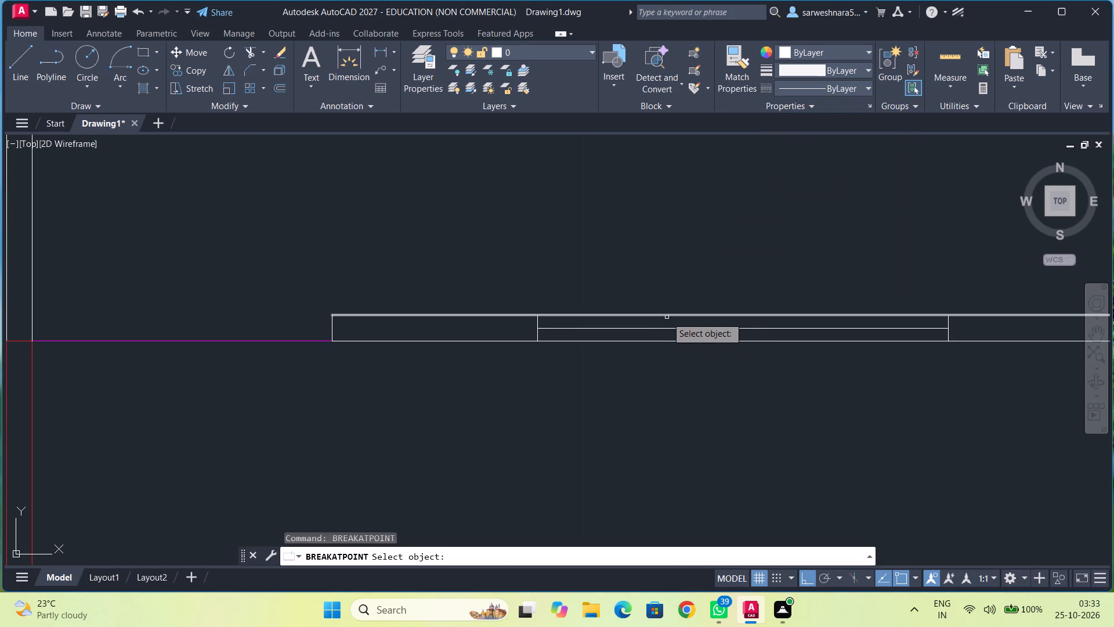
left_click(669, 314)
left_click(536, 319)
right_click(569, 310)
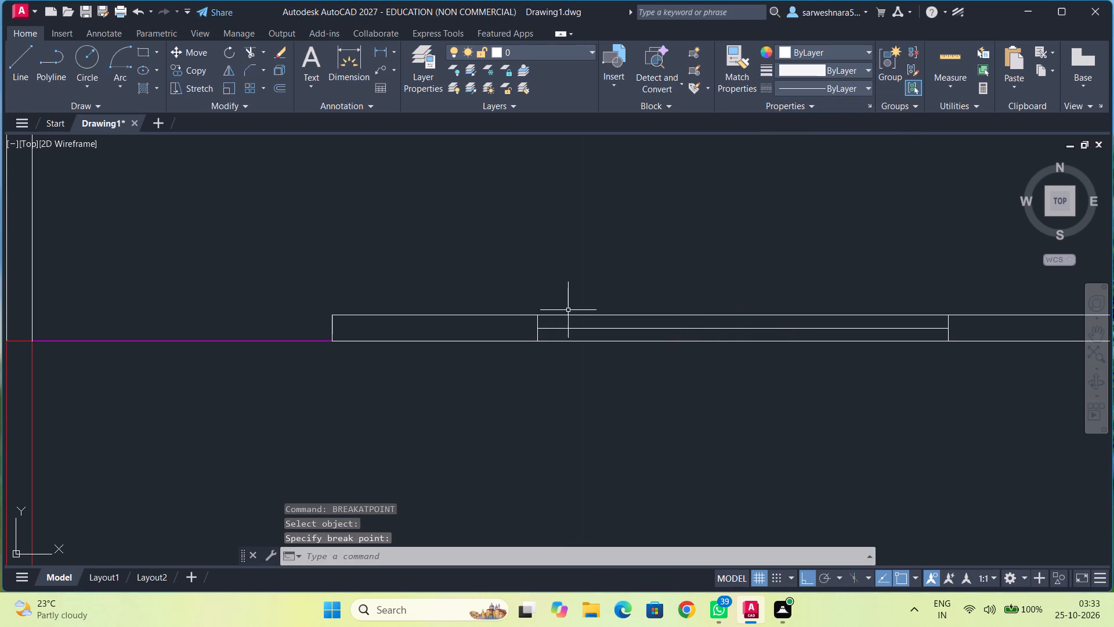
left_click(643, 313)
left_click(699, 316)
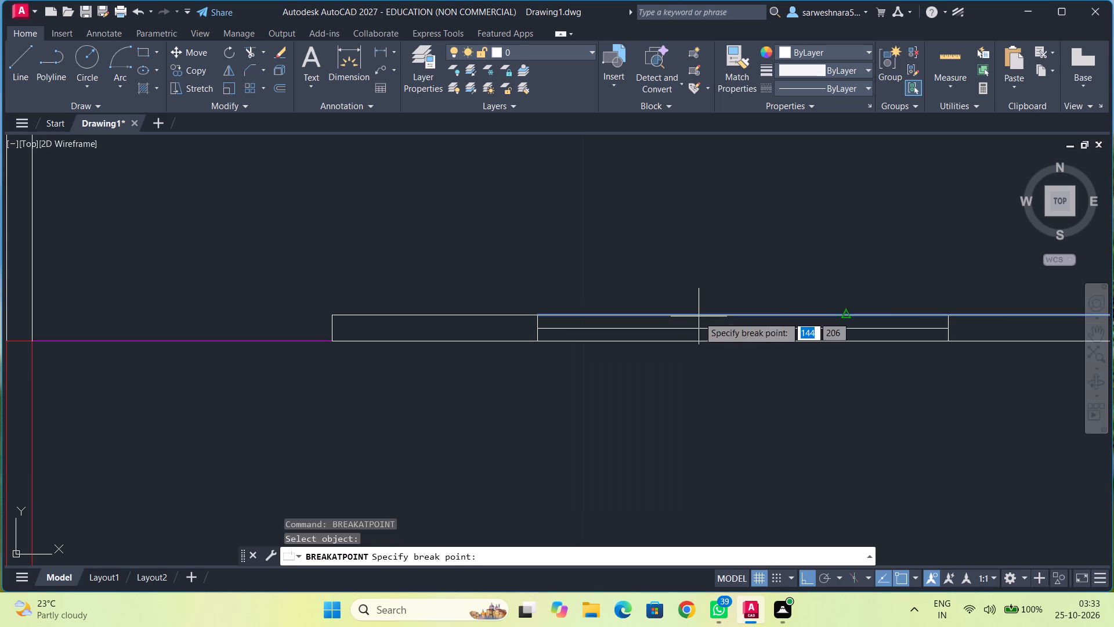
left_click(949, 317)
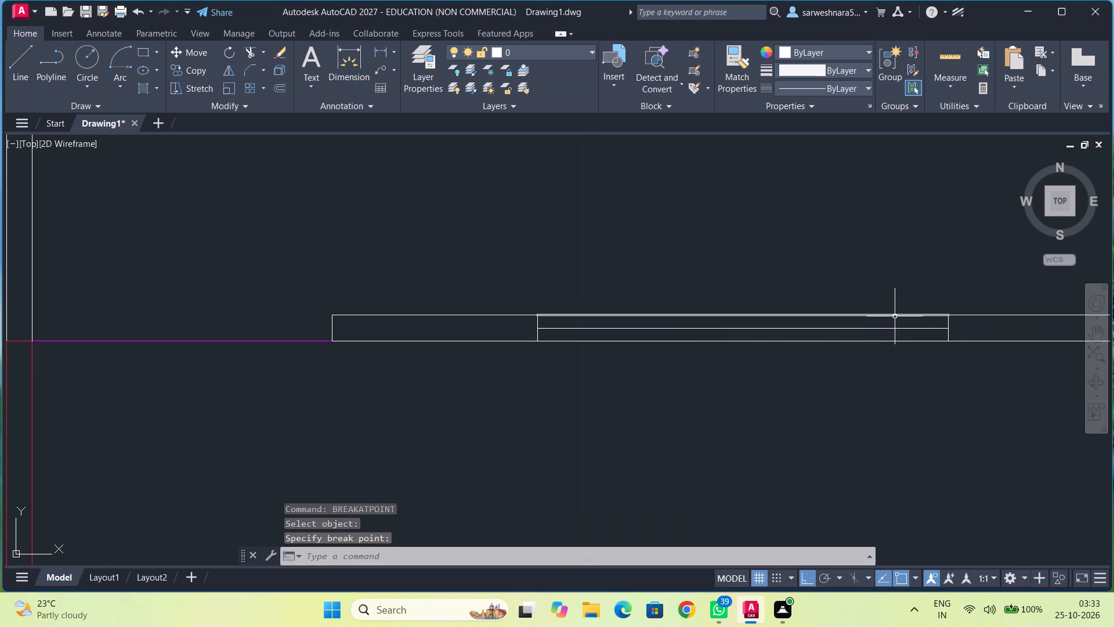
Colour the window's north, middle and both end lines in that wall red, plus the eastern part of its south line.
left_click(891, 315)
left_click(889, 329)
left_click(888, 343)
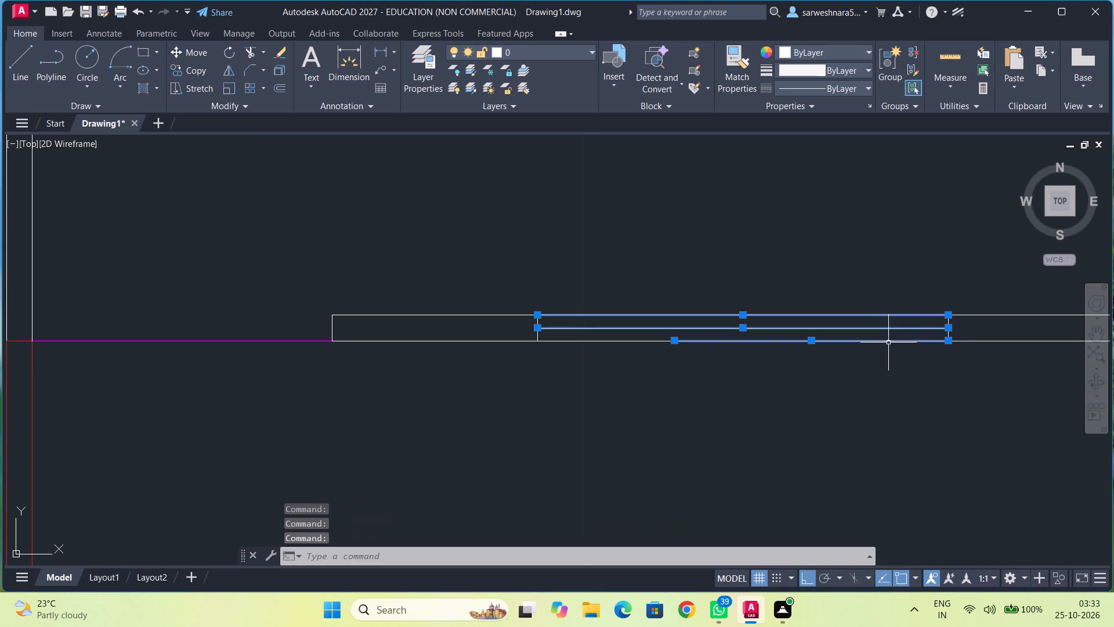
scroll(923, 331, "up", 2)
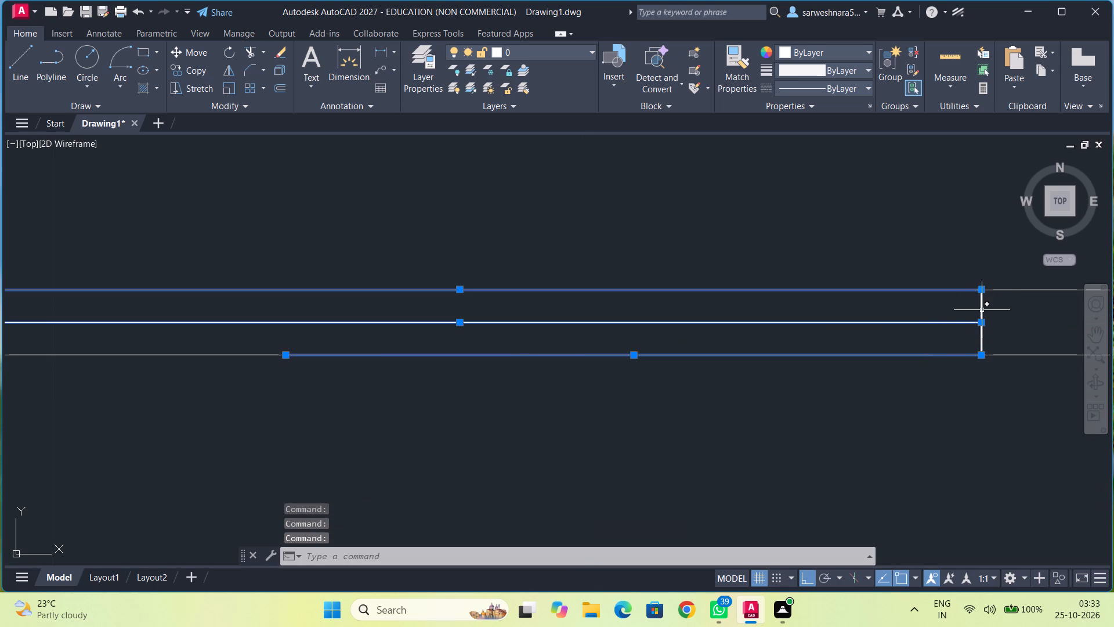
left_click(982, 310)
scroll(690, 287, "down", 2)
middle_click_drag(541, 272, 745, 275)
scroll(634, 297, "up", 2)
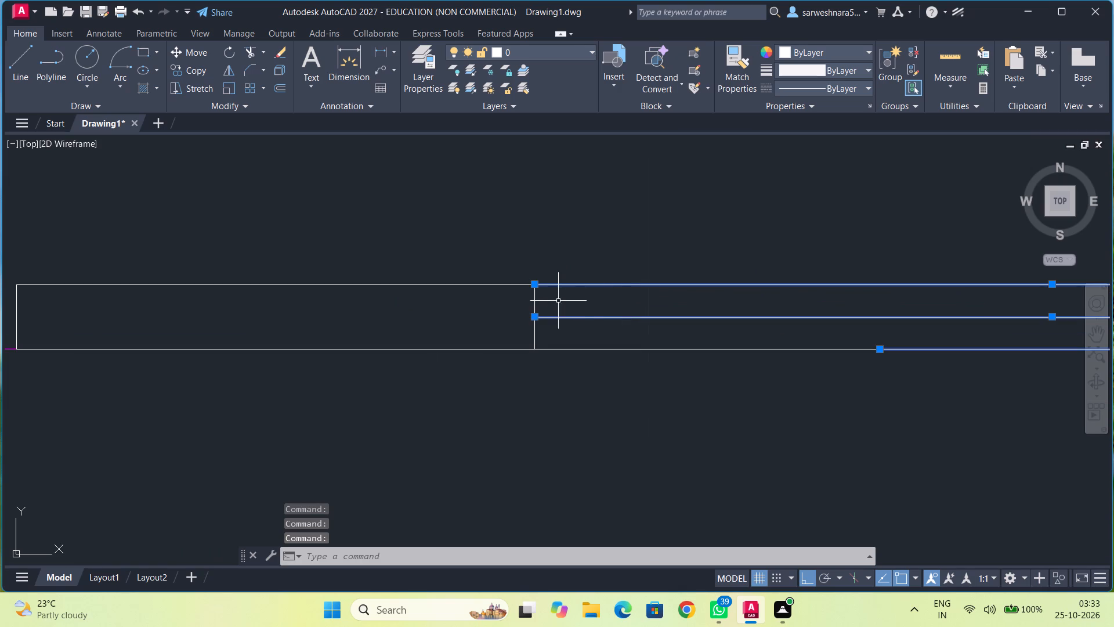
left_click(535, 302)
left_click(819, 52)
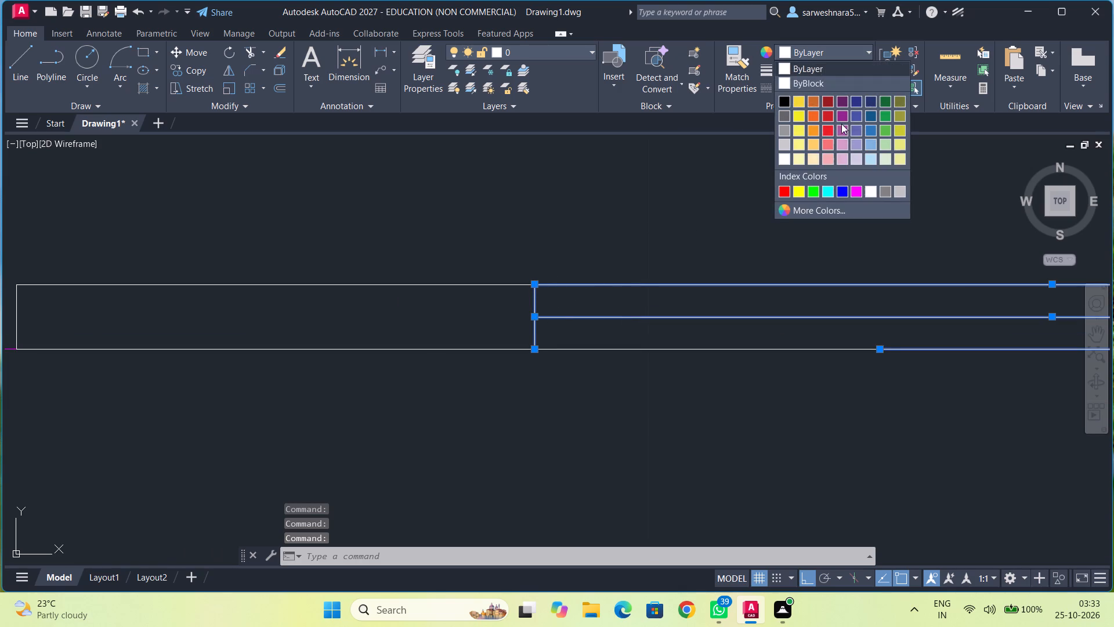
left_click(825, 128)
key("Escape")
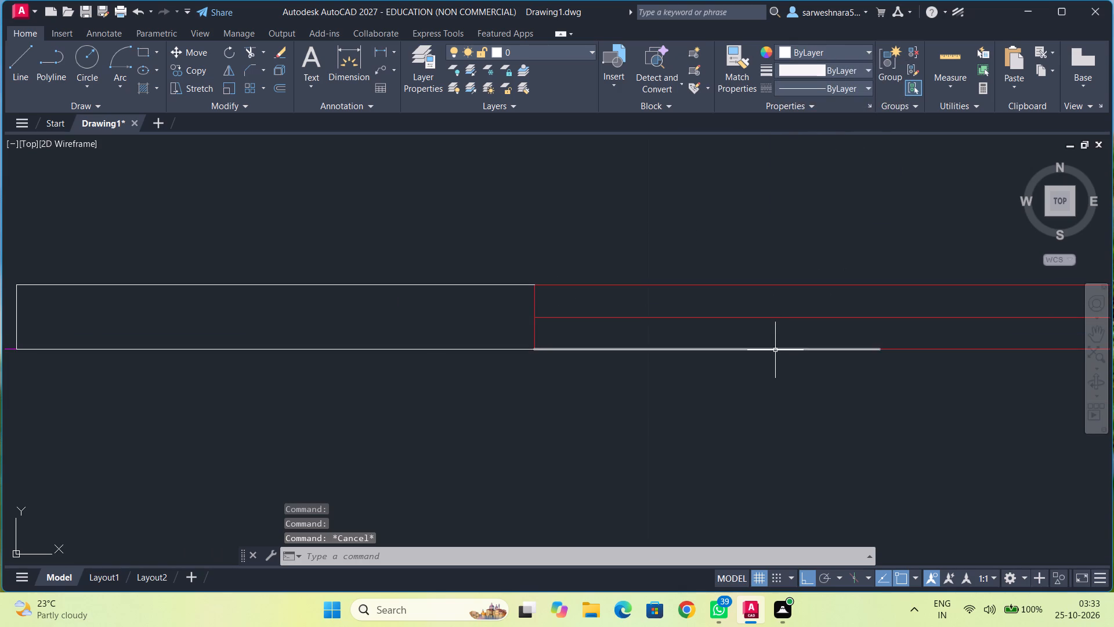
Colour the remaining western part of the same window's south line red.
left_click(775, 351)
left_click(831, 51)
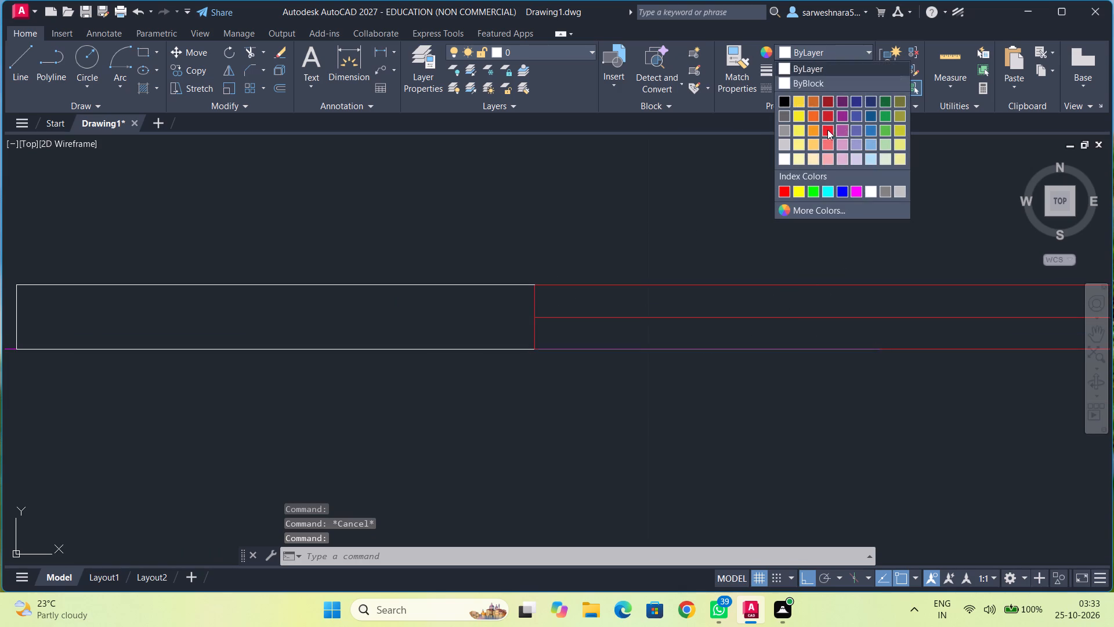
left_click(826, 129)
key("Escape")
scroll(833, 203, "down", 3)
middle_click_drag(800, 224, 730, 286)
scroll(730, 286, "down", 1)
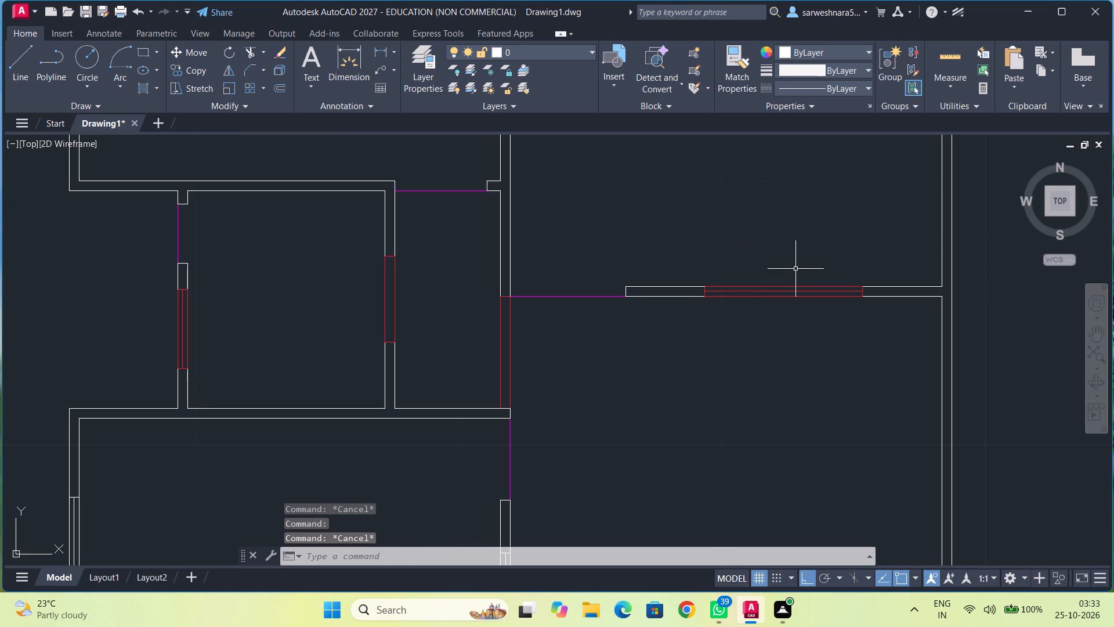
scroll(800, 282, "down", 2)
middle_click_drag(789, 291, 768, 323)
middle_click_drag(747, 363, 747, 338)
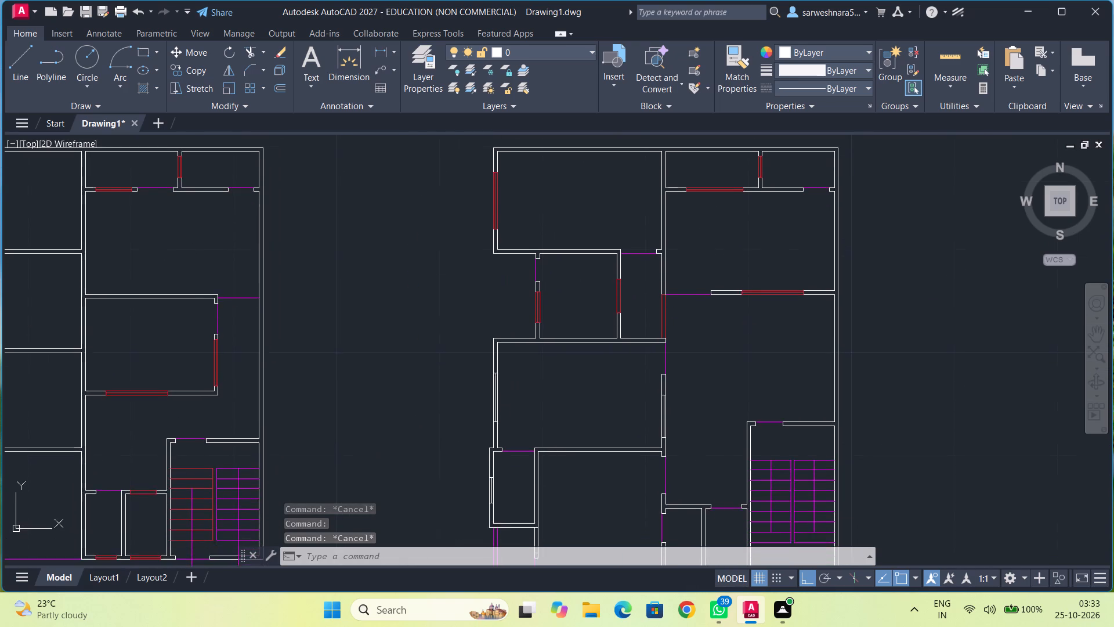
In the eastern plan, break the east line of the middle west room's west wall at the window's north and south edges.
middle_click_drag(747, 338, 730, 352)
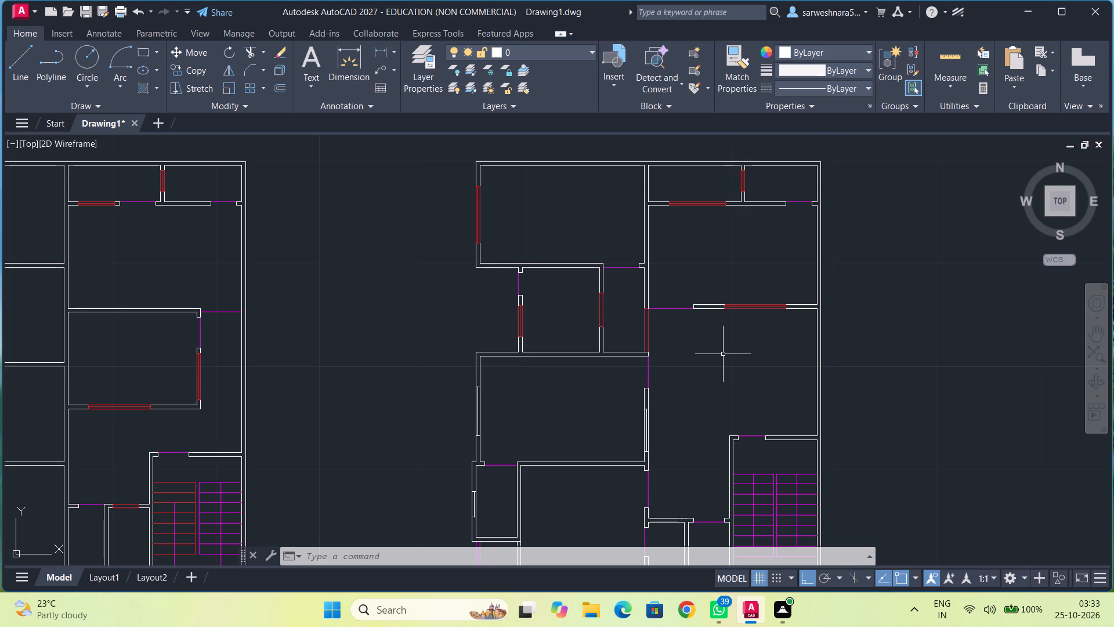
middle_click_drag(635, 340, 639, 329)
middle_click_drag(591, 437, 597, 426)
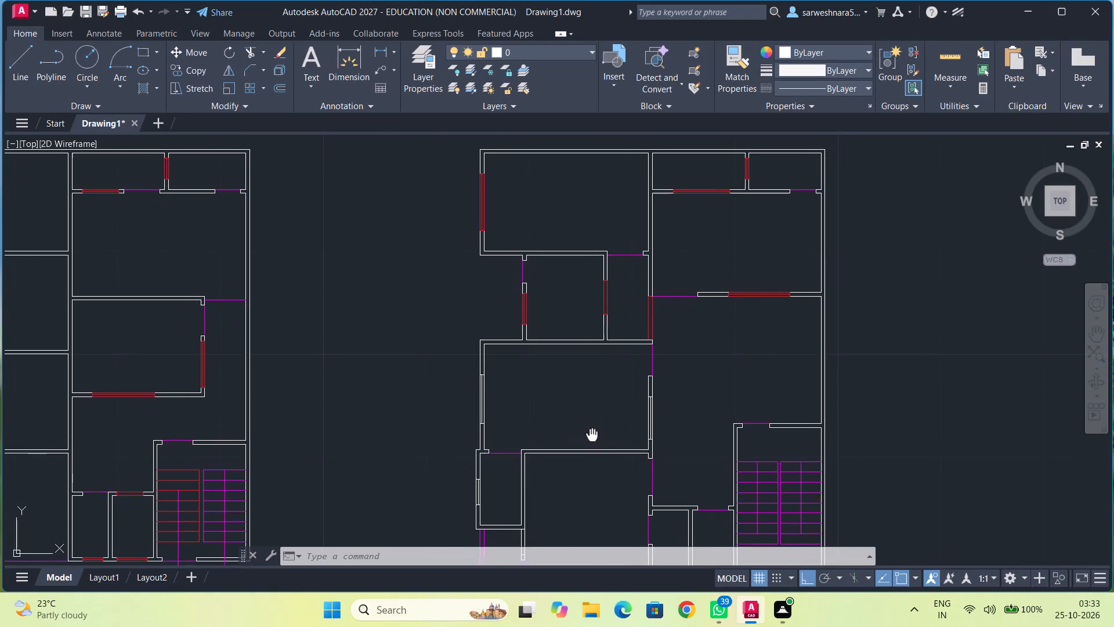
middle_click_drag(597, 426, 646, 379)
scroll(572, 351, "up", 2)
middle_click_drag(550, 354, 659, 326)
scroll(654, 326, "up", 1)
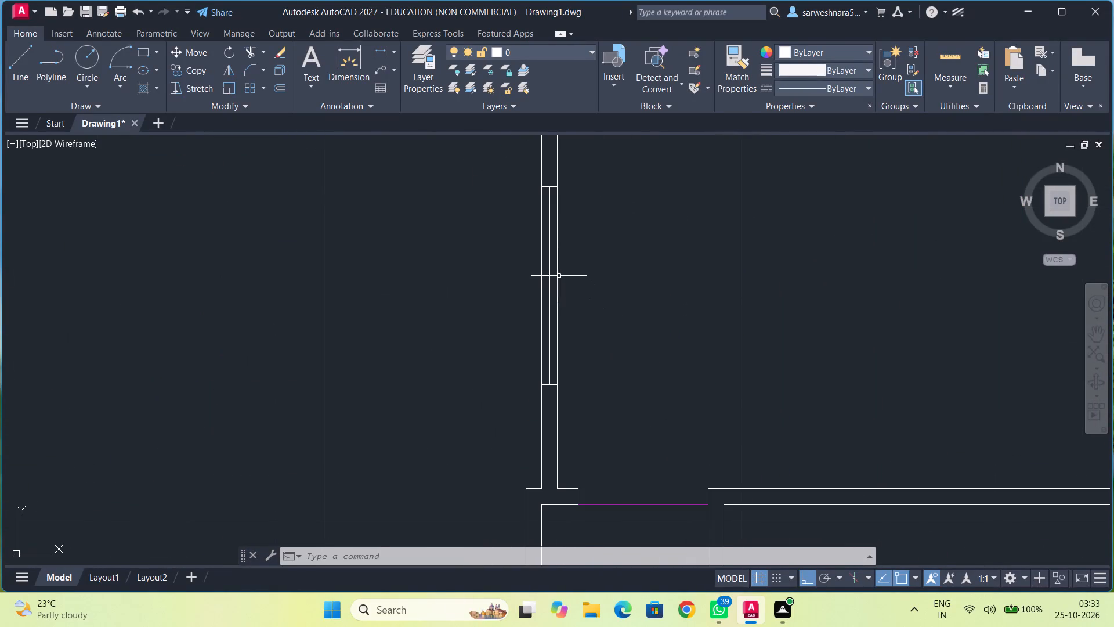
right_click(569, 273)
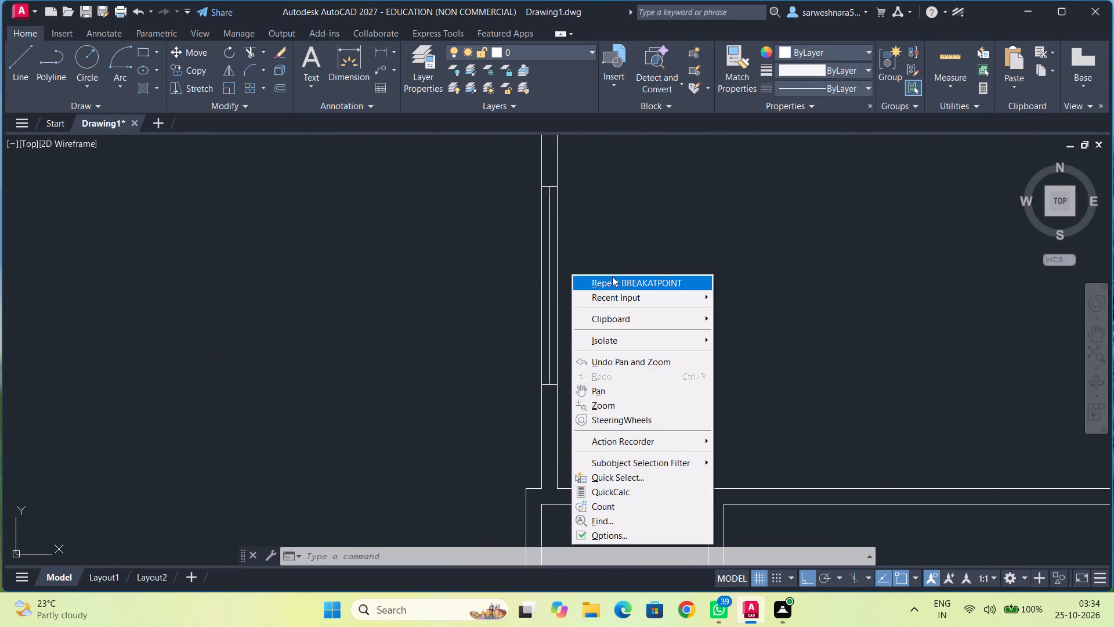
left_click(616, 281)
left_click(559, 266)
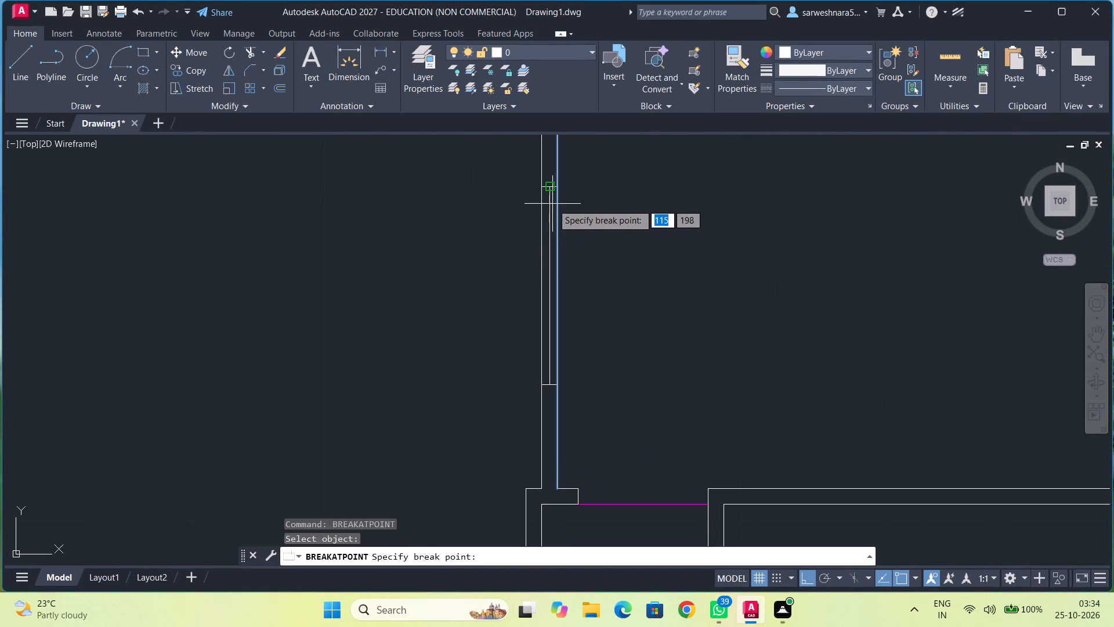
left_click(558, 186)
right_click(569, 223)
left_click(591, 234)
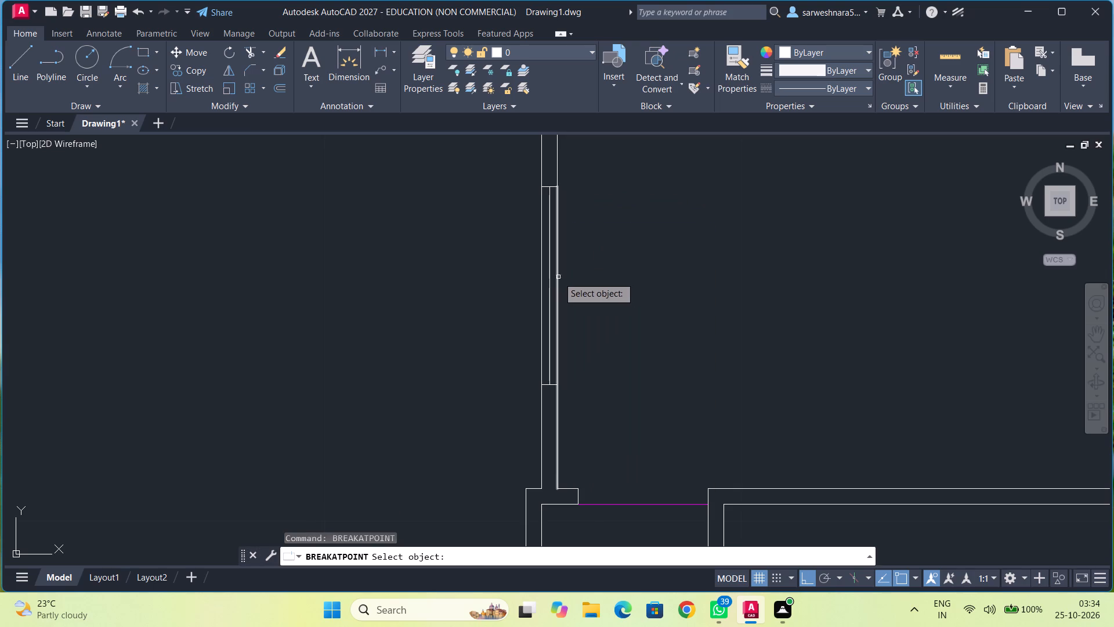
left_click(557, 277)
left_click(556, 386)
Break the west line of the same wall at the window's north and south edges.
right_click(585, 384)
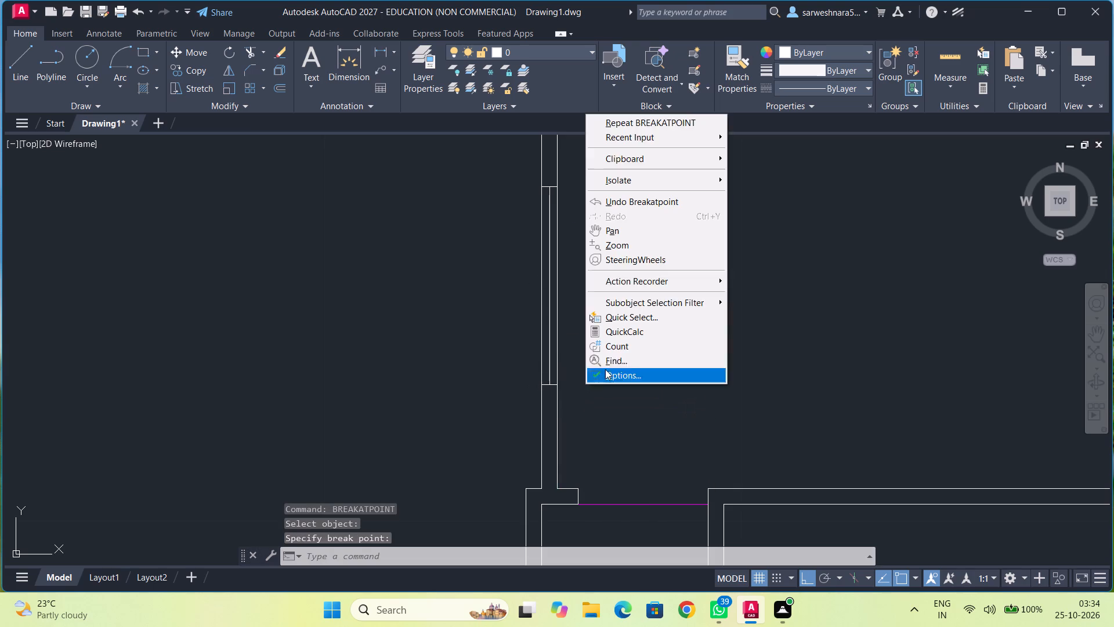
left_click(621, 127)
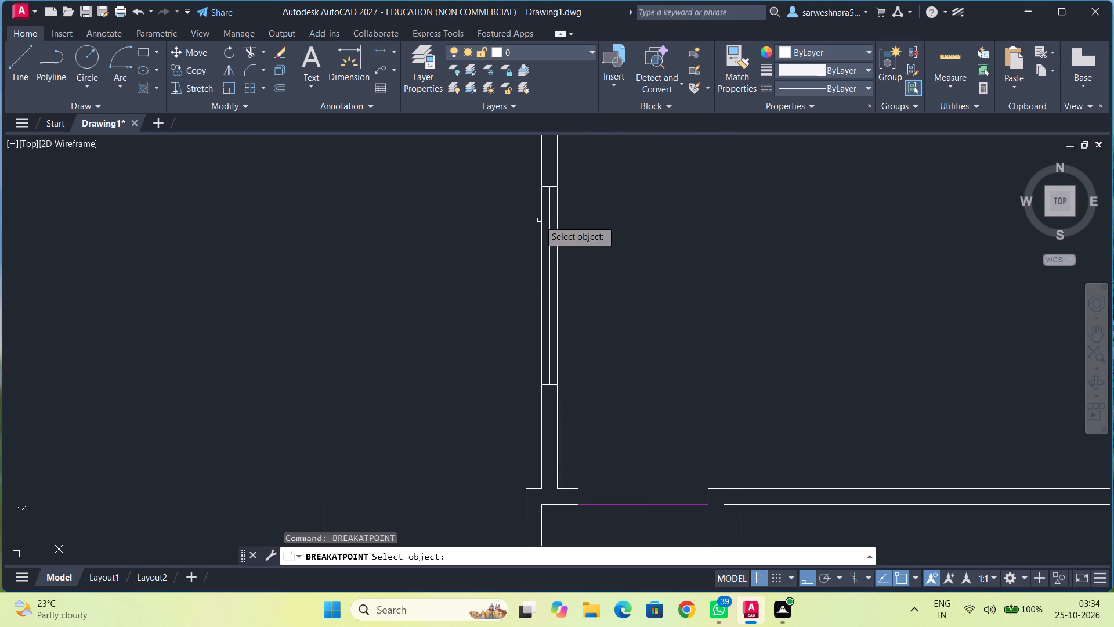
left_click(542, 221)
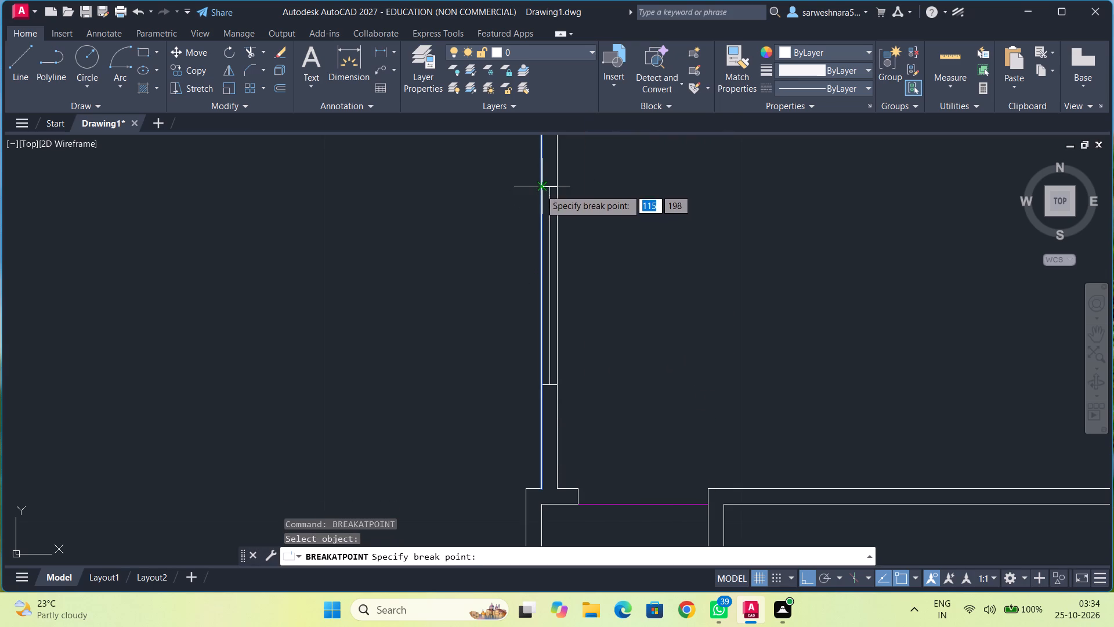
left_click(540, 189)
right_click(518, 217)
left_click(534, 223)
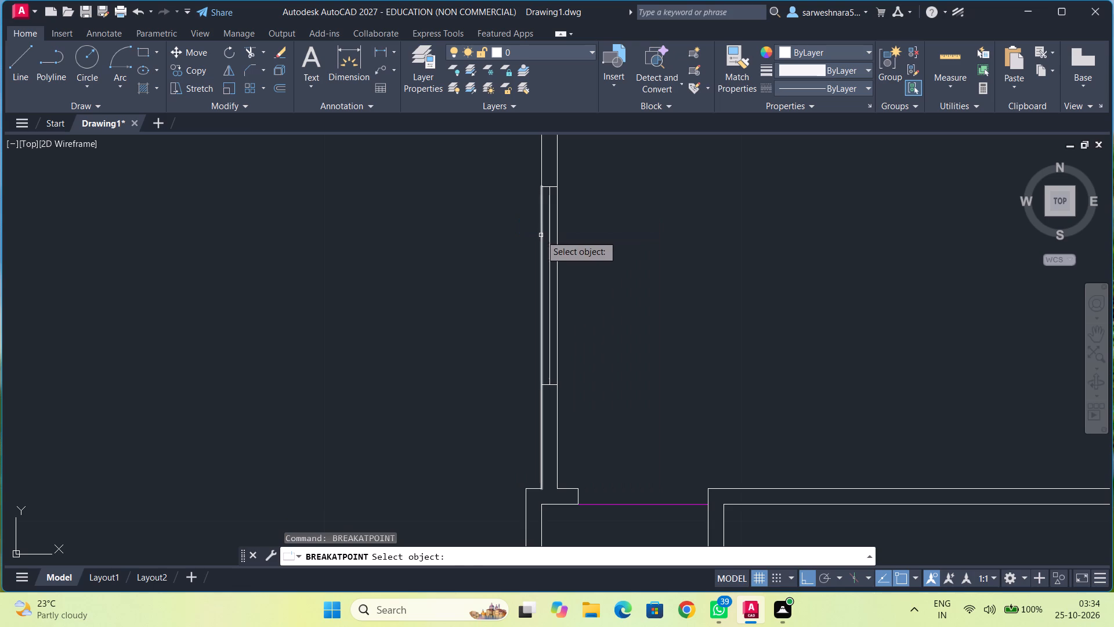
left_click(542, 236)
left_click(543, 386)
Colour that west-wall window's three long lines and both end lines red (237,31,36).
left_click(541, 367)
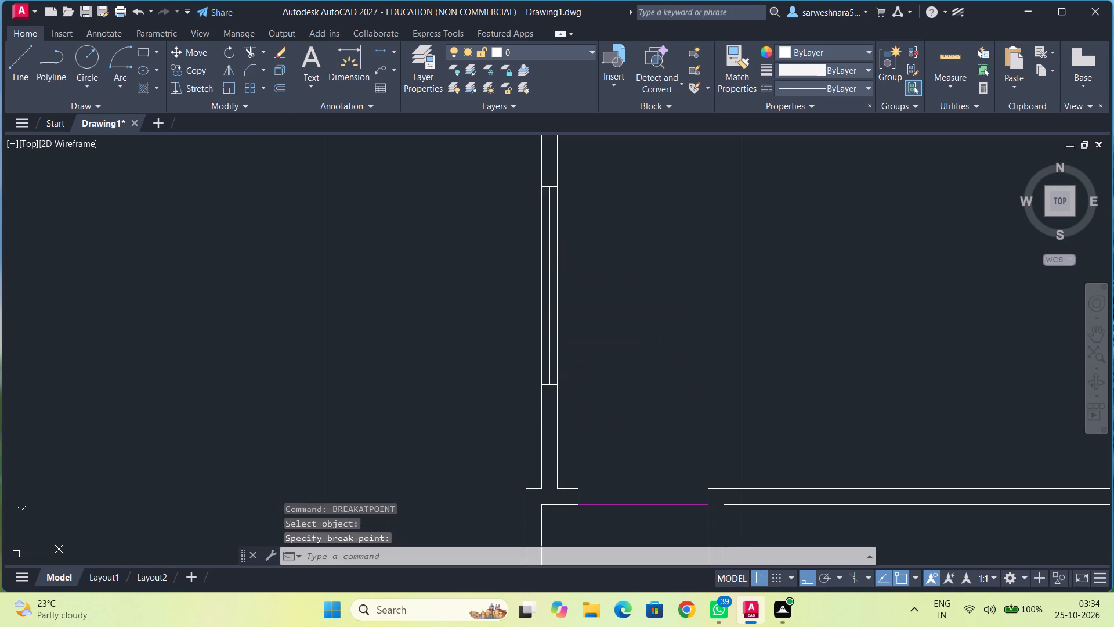
left_click(549, 362)
left_click(557, 358)
scroll(580, 260, "up", 4)
middle_click_drag(580, 261, 626, 418)
scroll(626, 418, "down", 1)
scroll(585, 280, "down", 1)
middle_click_drag(585, 289, 582, 363)
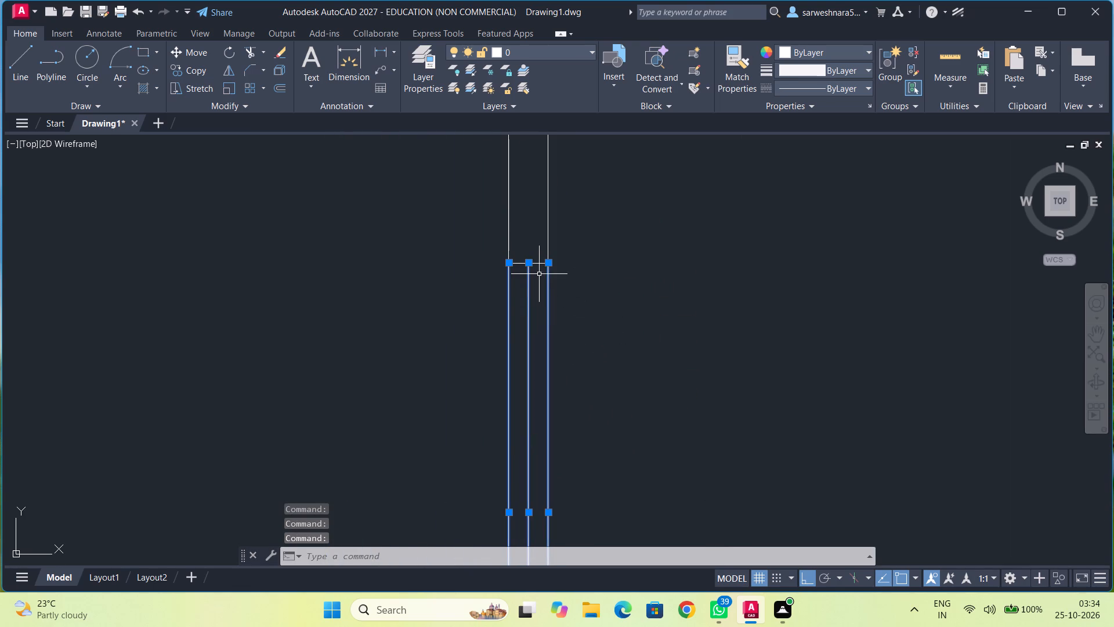
left_click(538, 264)
scroll(607, 353, "down", 1)
middle_click_drag(613, 376, 624, 284)
middle_click_drag(639, 394, 638, 245)
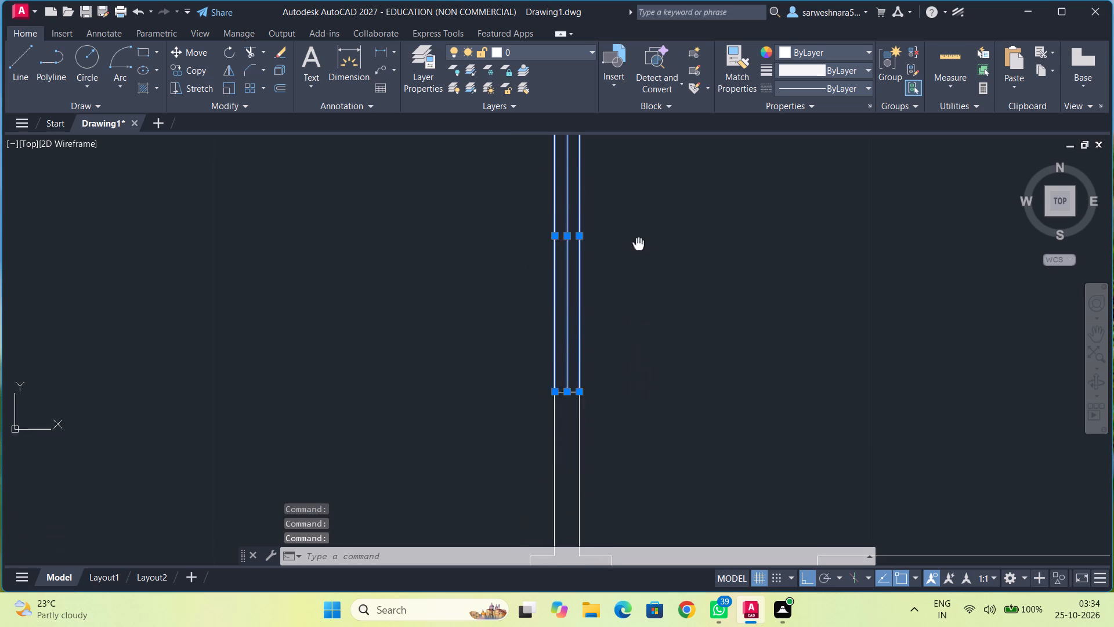
middle_click_drag(631, 362, 636, 280)
scroll(609, 315, "up", 2)
left_click(526, 242)
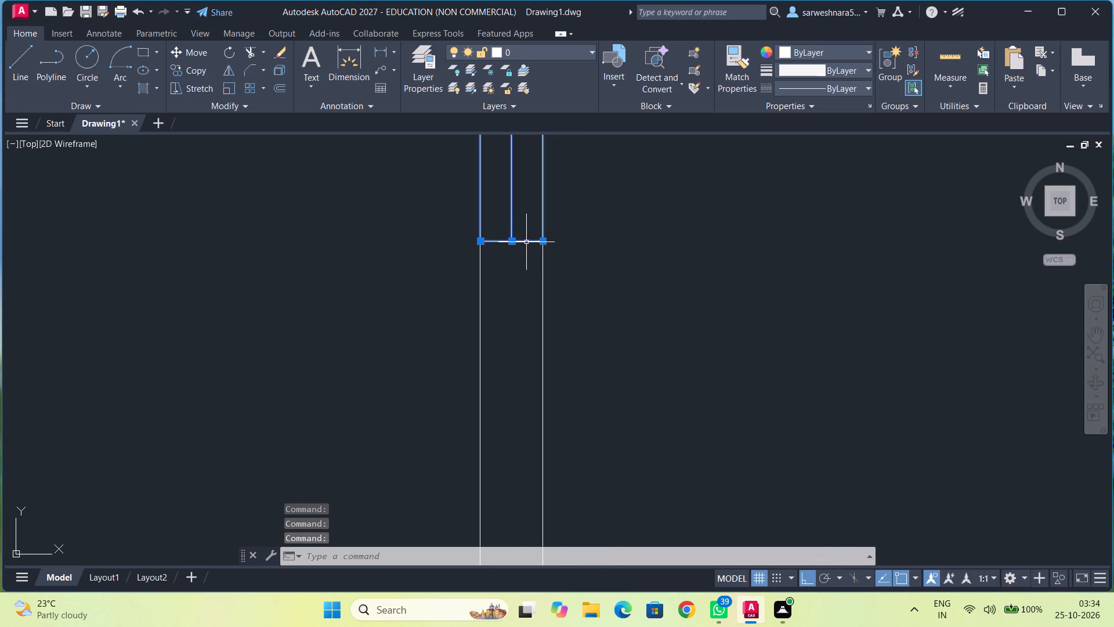
left_click(819, 51)
left_click(826, 132)
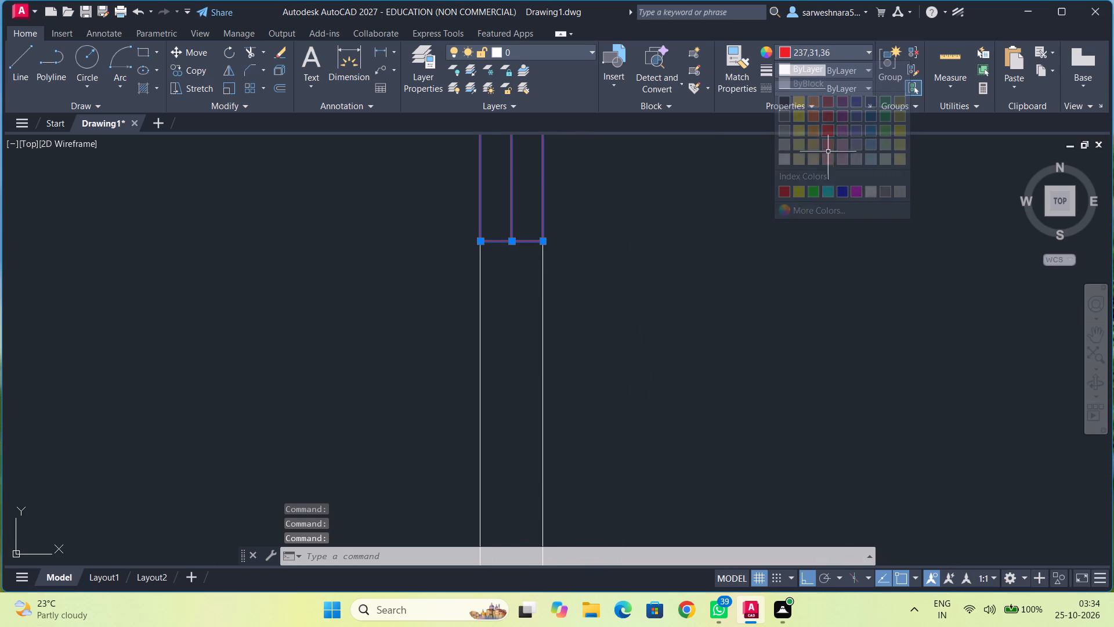
scroll(765, 280, "down", 2)
middle_click_drag(761, 289, 697, 368)
scroll(696, 369, "down", 2)
middle_click_drag(743, 349, 653, 363)
key("Escape")
Break the east line of the same room's east wall at the window's north and south edges.
middle_click_drag(789, 335, 489, 331)
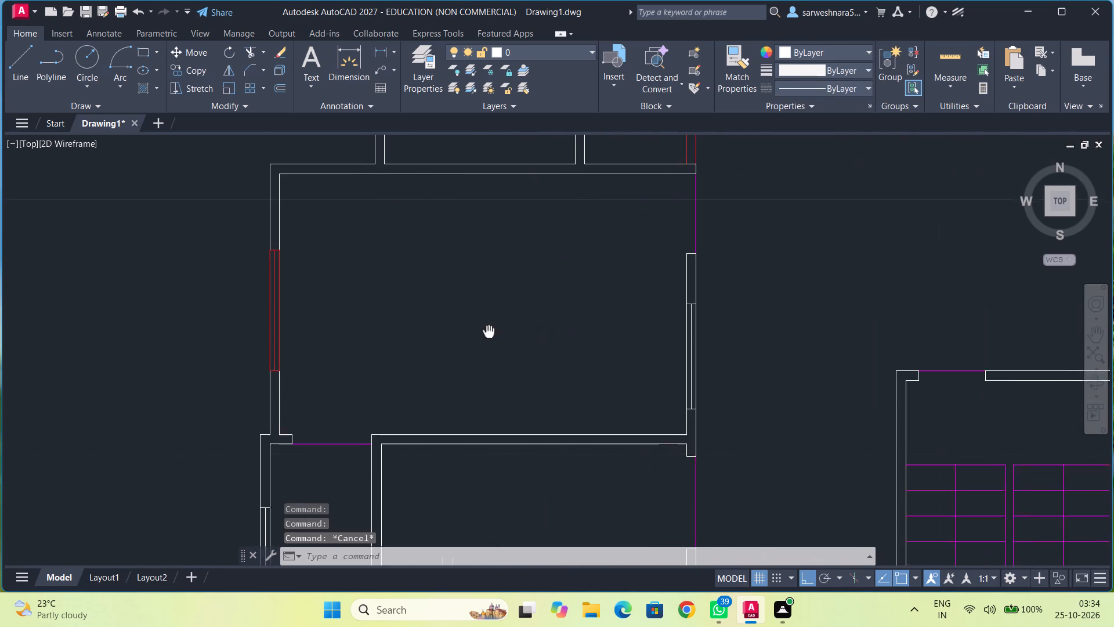
middle_click_drag(576, 325, 502, 300)
scroll(583, 338, "up", 1)
middle_click_drag(574, 335, 484, 314)
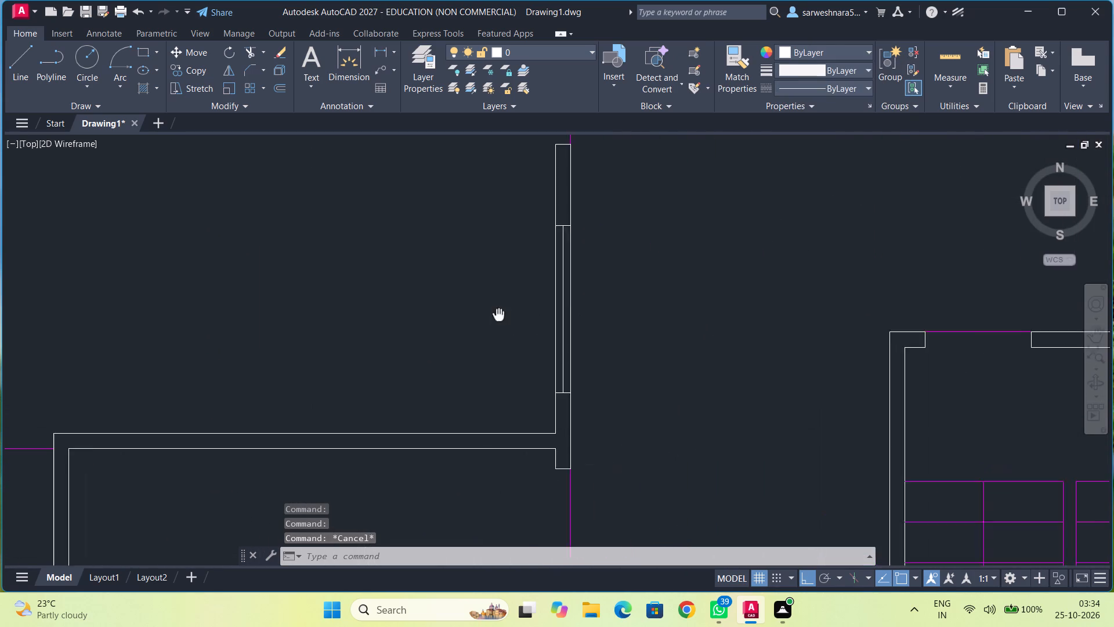
middle_click_drag(484, 314, 477, 313)
scroll(509, 315, "up", 1)
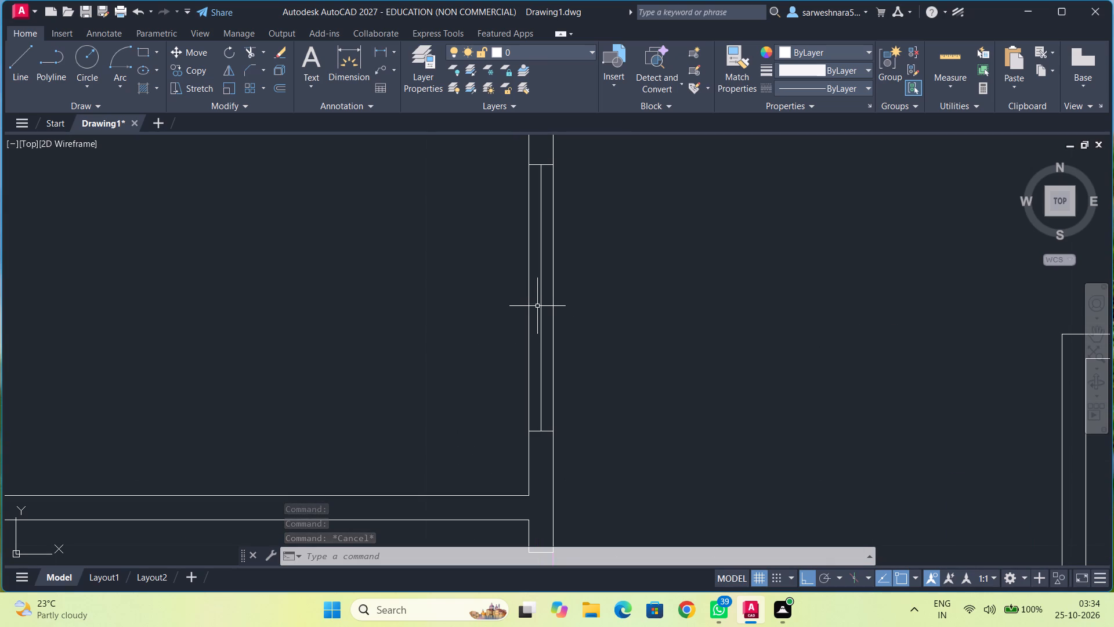
right_click(567, 311)
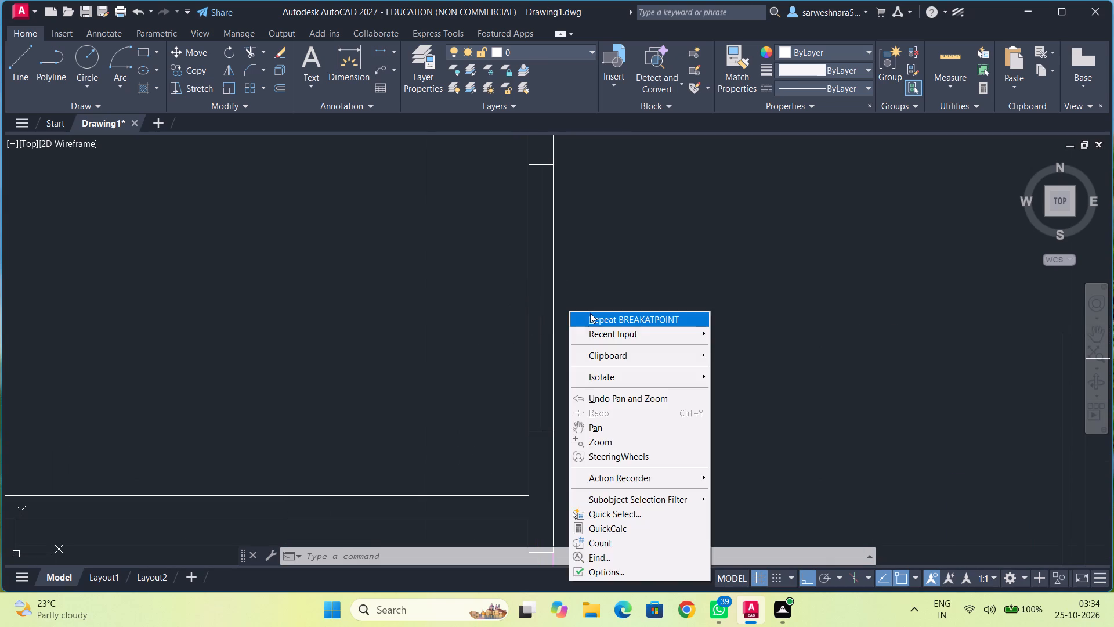
left_click(599, 316)
left_click(554, 301)
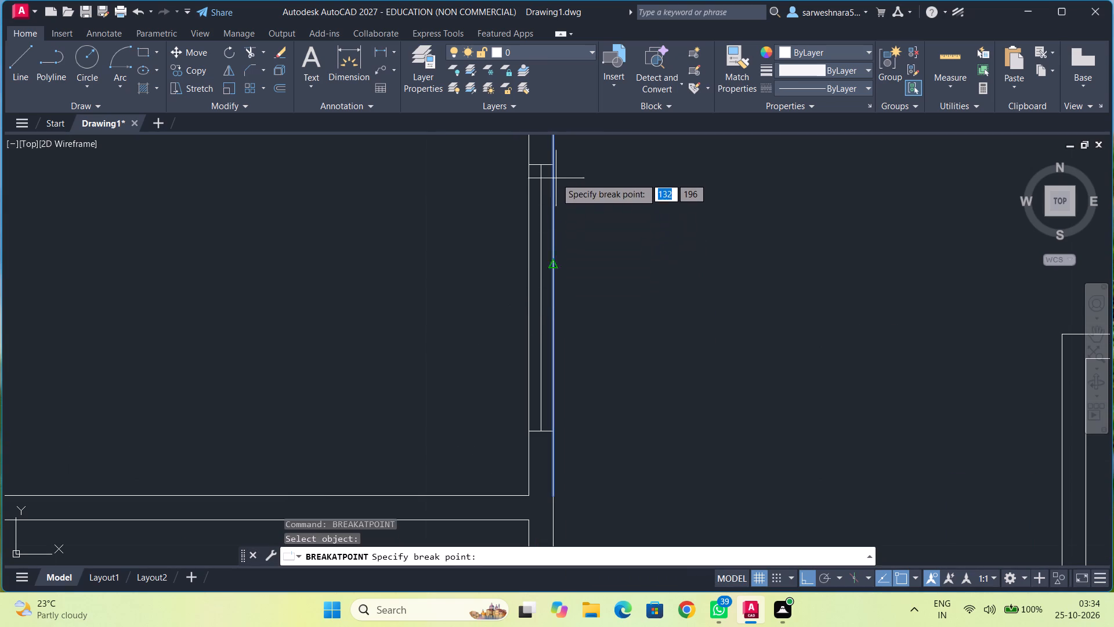
left_click(552, 167)
right_click(569, 218)
left_click(612, 231)
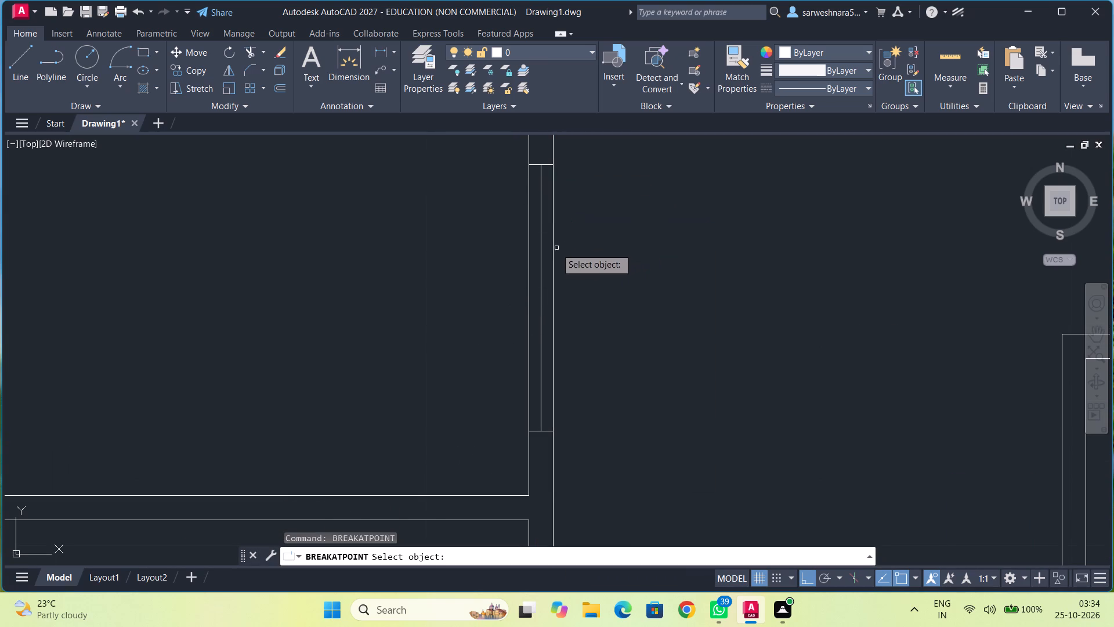
left_click(553, 250)
left_click(552, 430)
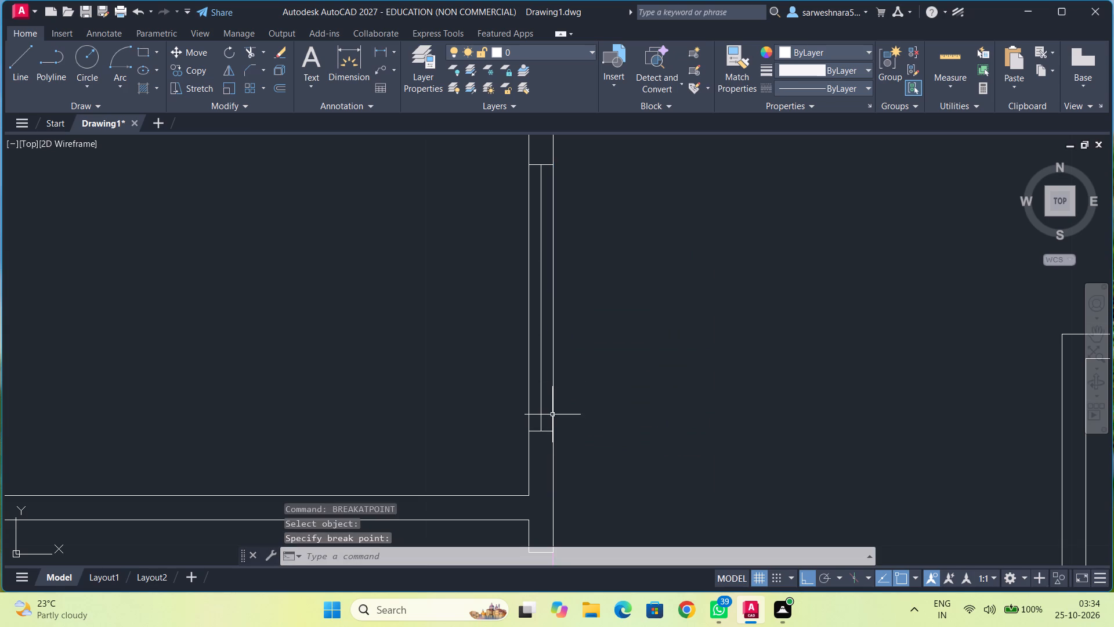
Colour the east-wall window's three long lines and both end lines red (237,31,36).
left_click(552, 413)
left_click(540, 408)
left_click(530, 404)
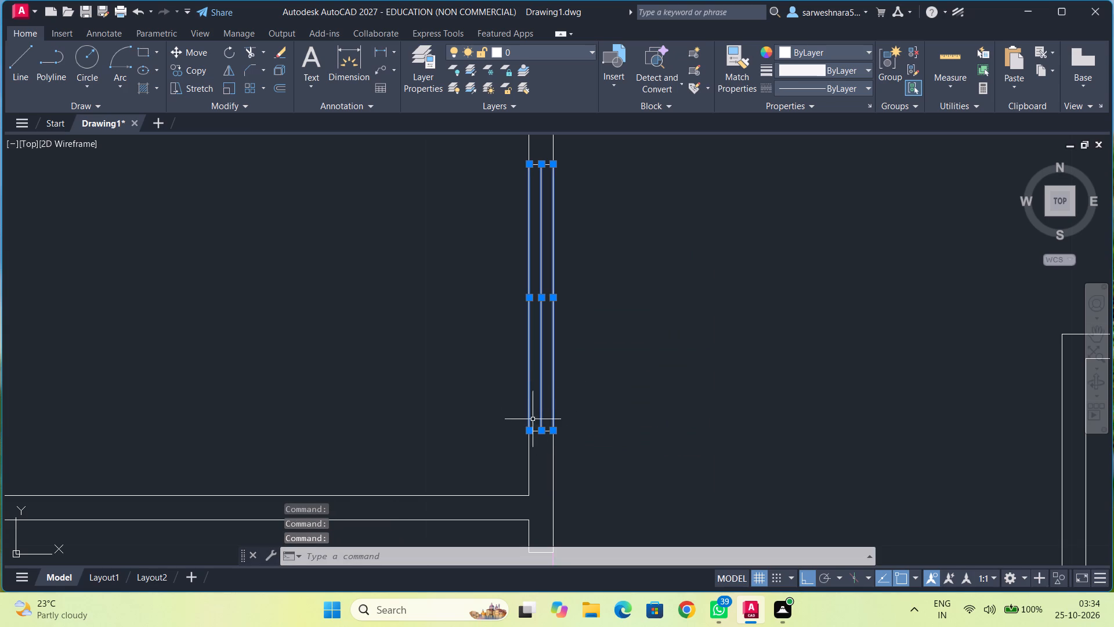
left_click(535, 431)
middle_click_drag(553, 307, 546, 412)
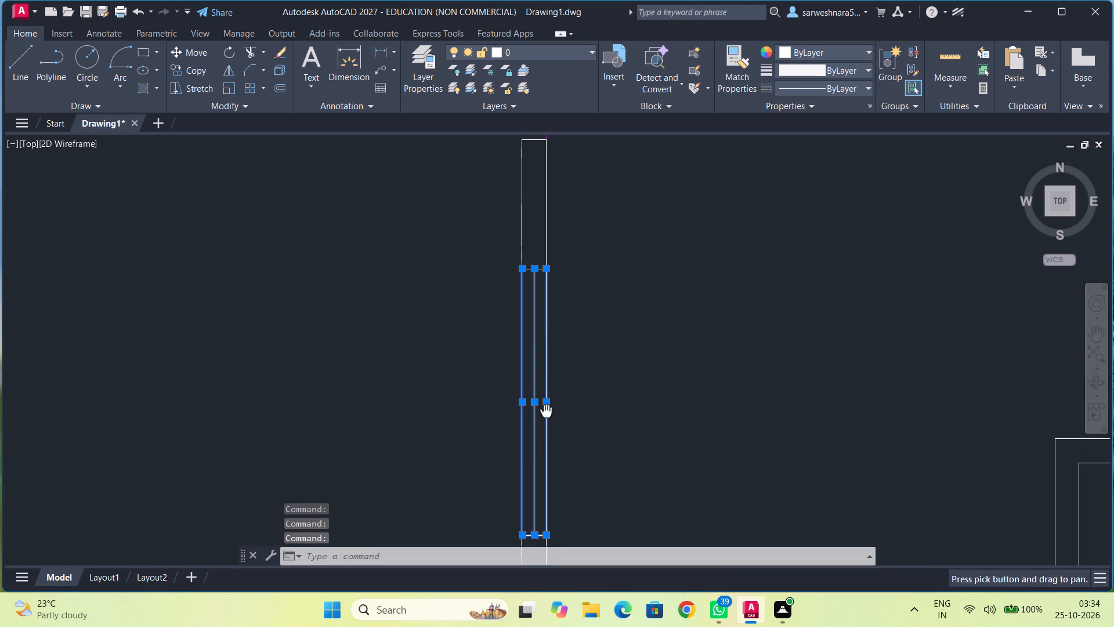
scroll(542, 297, "up", 1)
left_click(536, 253)
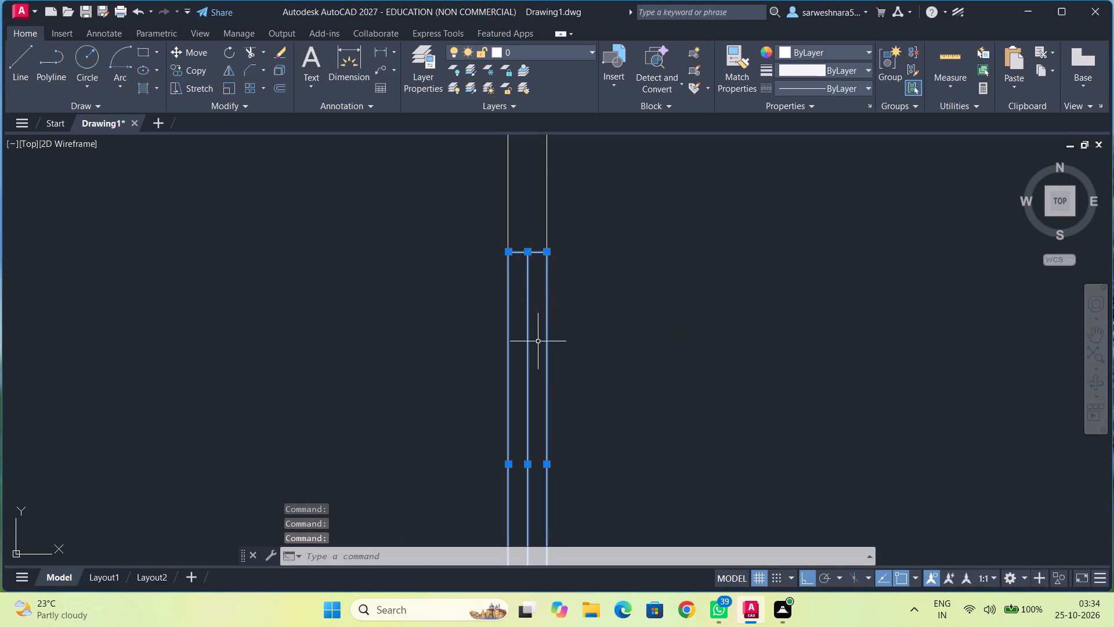
scroll(537, 372, "down", 1)
middle_click_drag(537, 383, 549, 251)
middle_click_drag(559, 363, 561, 293)
scroll(556, 325, "up", 3)
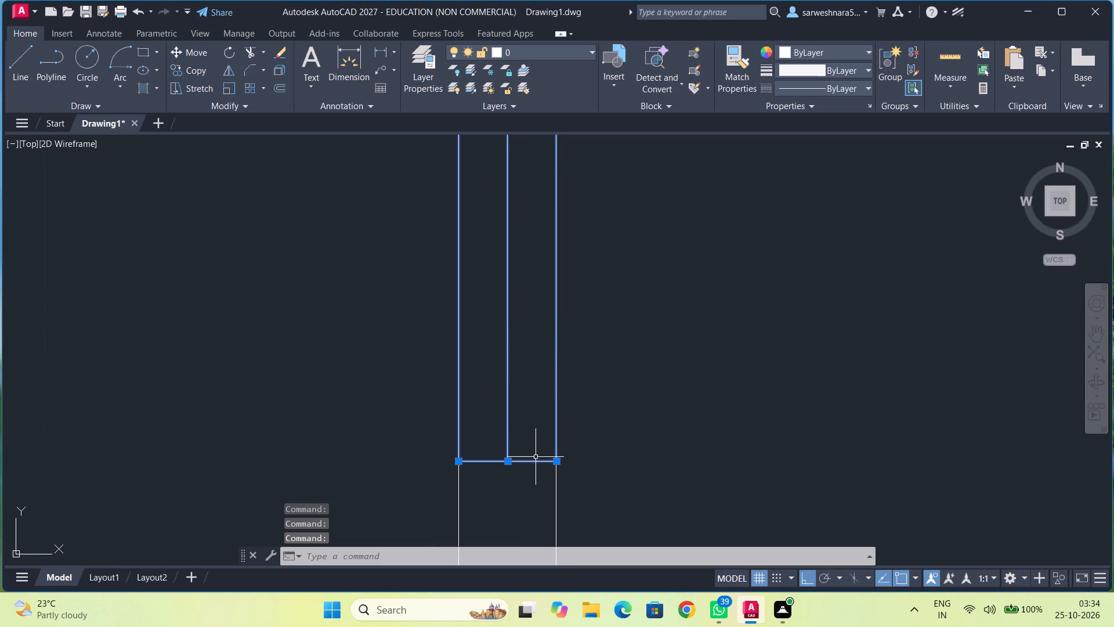
left_click(819, 52)
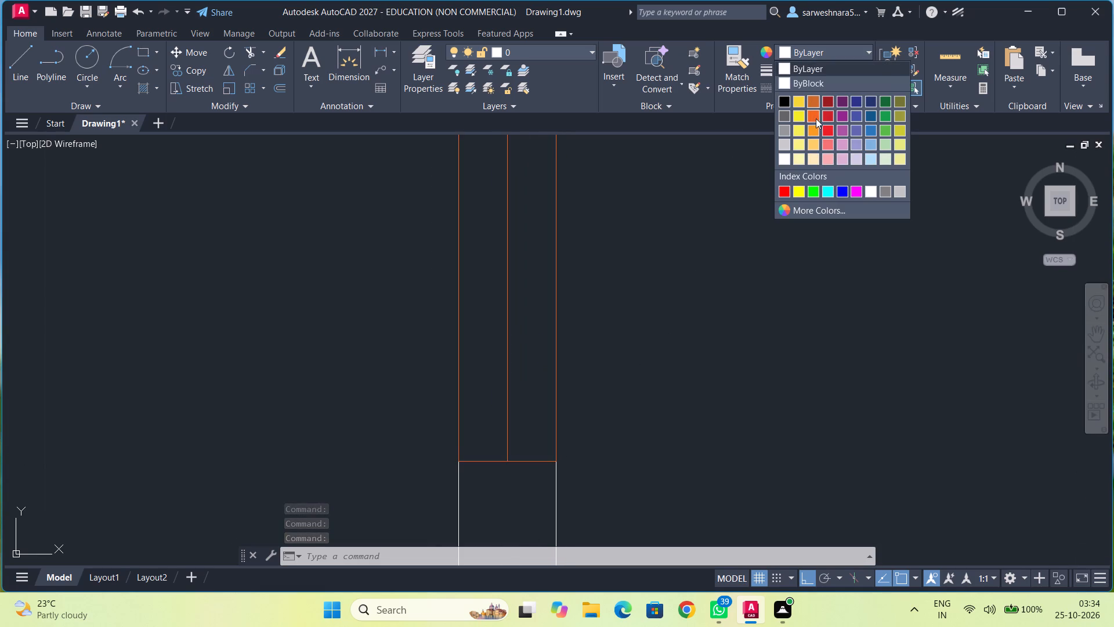
left_click(826, 130)
key("Escape")
Break the inner (east) line of the small projecting west room's west wall at the window's north and south edges, in the east plan.
scroll(775, 224, "down", 5)
middle_click_drag(774, 261, 745, 340)
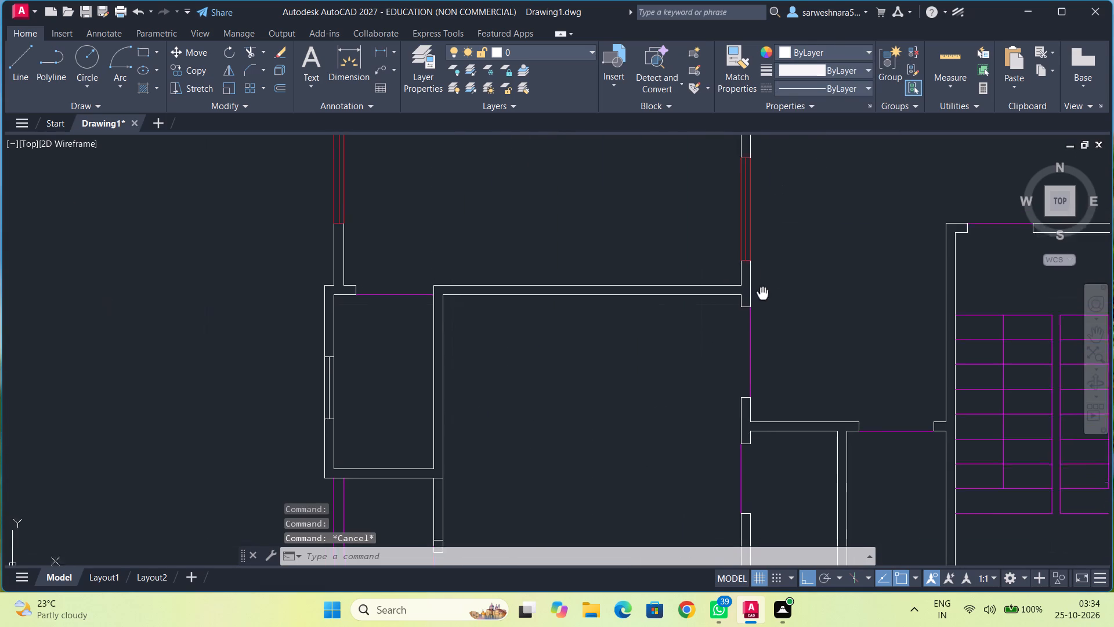
middle_click_drag(745, 340, 735, 371)
key("Escape")
scroll(773, 319, "down", 2)
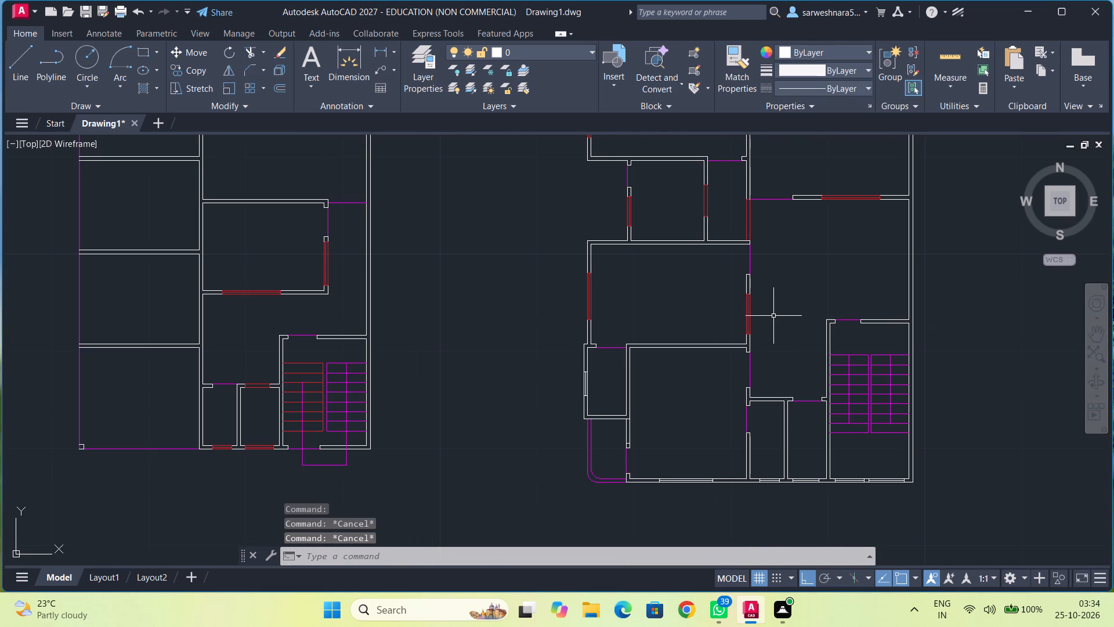
middle_click_drag(663, 347, 695, 236)
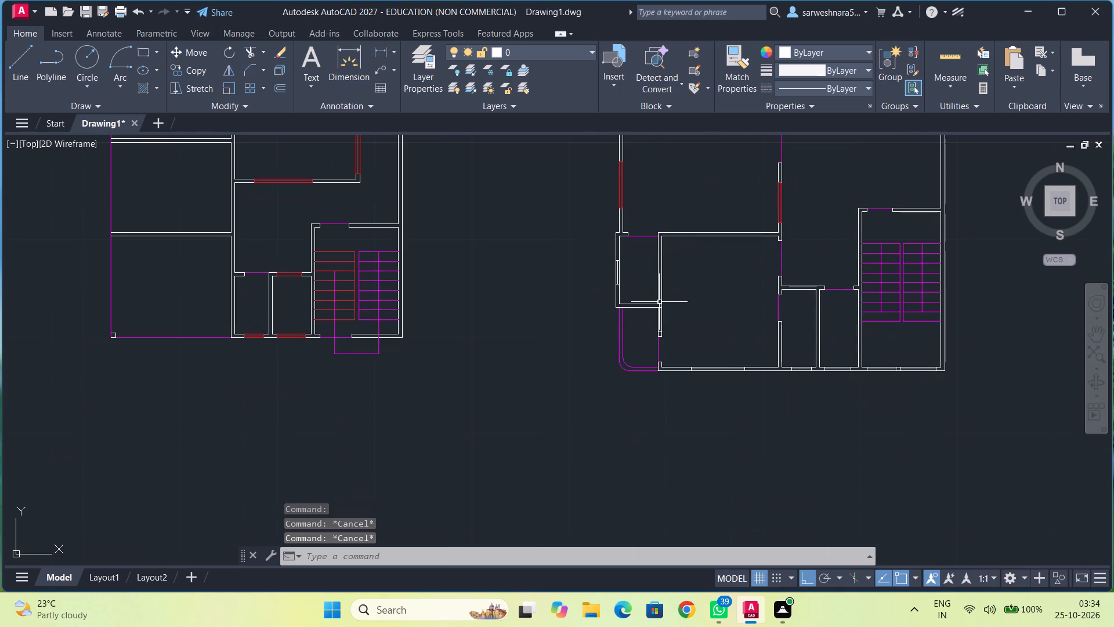
middle_click_drag(654, 298, 692, 254)
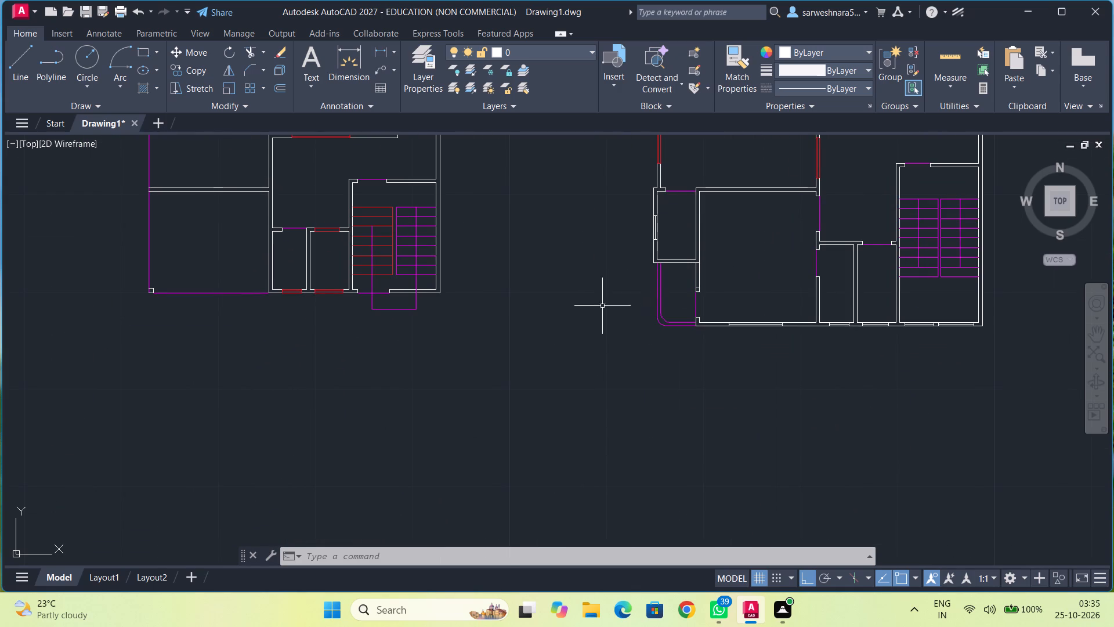
scroll(643, 240, "up", 3)
middle_click_drag(639, 236, 535, 335)
scroll(548, 312, "up", 1)
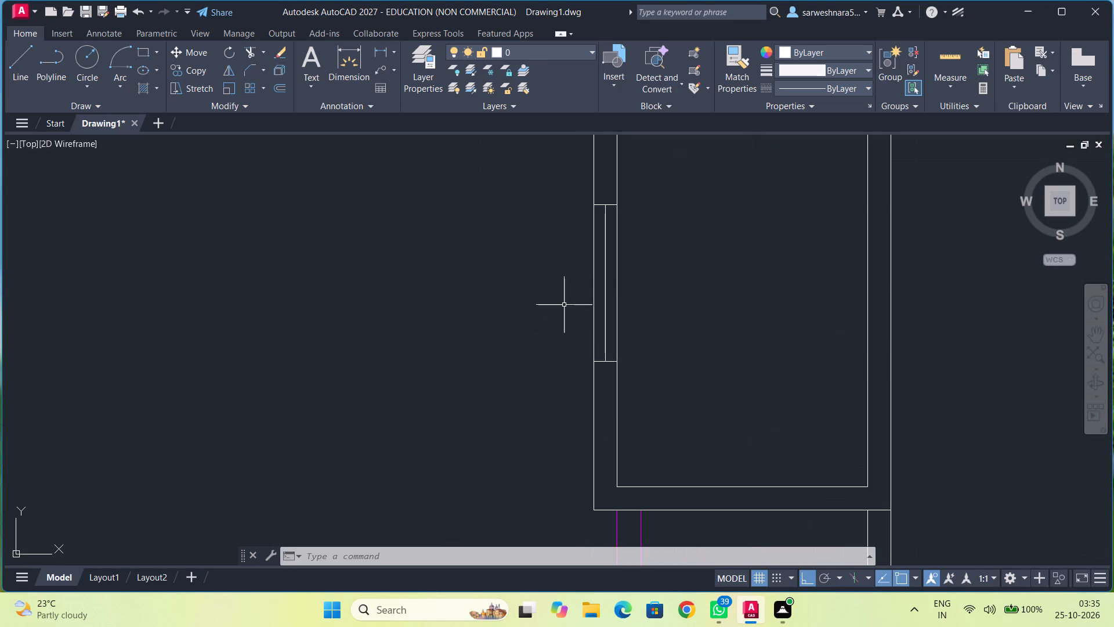
right_click(623, 275)
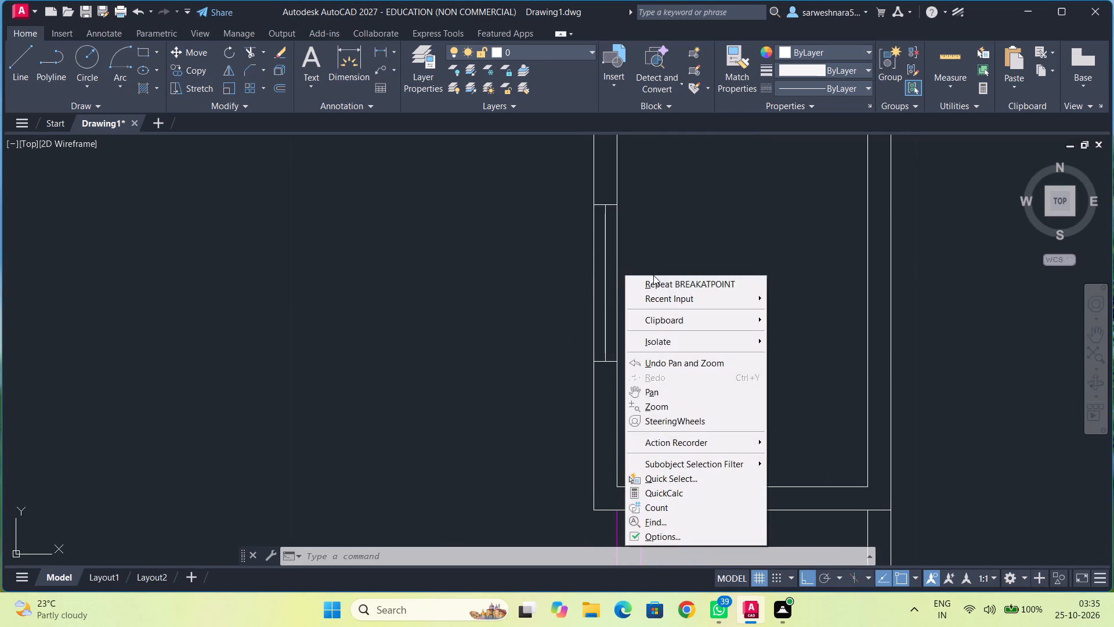
left_click(659, 281)
left_click(619, 255)
left_click(616, 203)
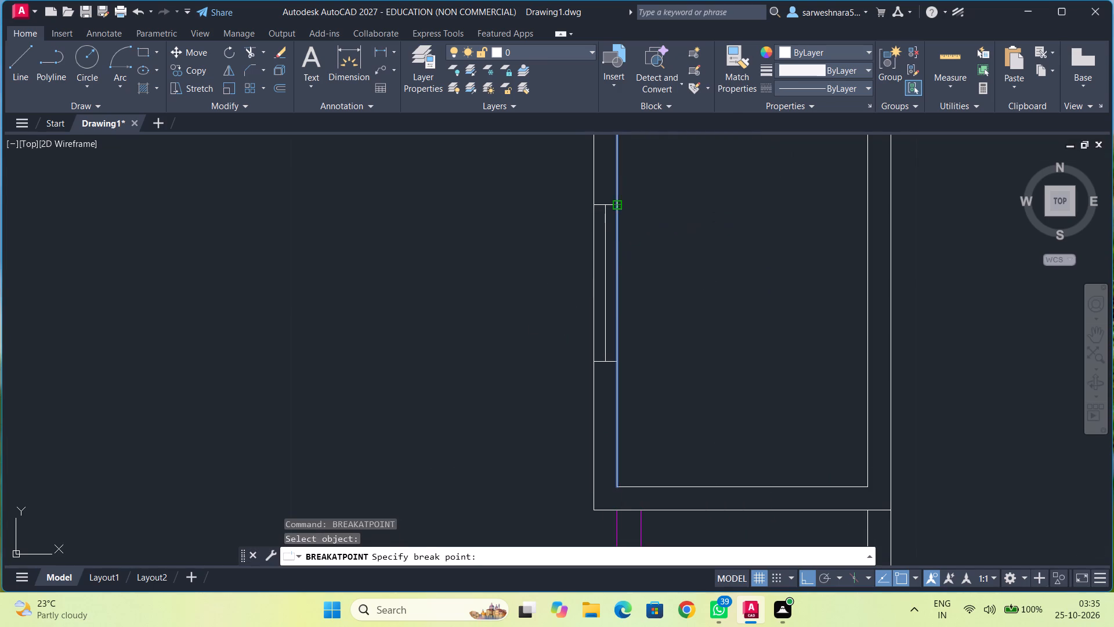
right_click(627, 240)
left_click(657, 251)
left_click(615, 270)
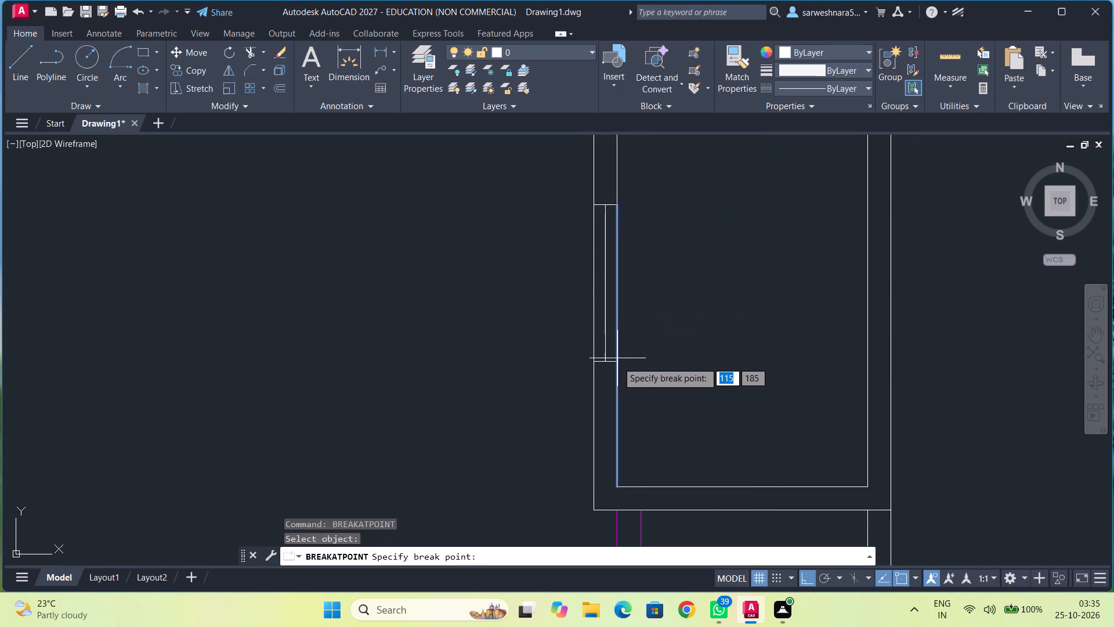
left_click(618, 363)
Break the outer (west) line of the same wall at the window's north and south edges.
right_click(638, 359)
left_click(679, 98)
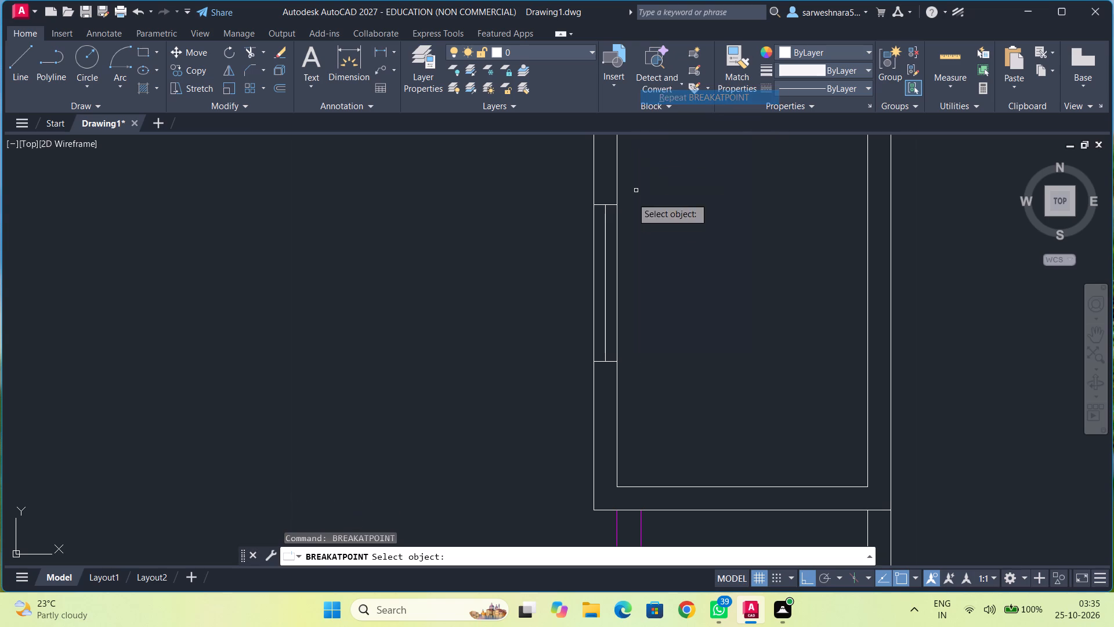
left_click(594, 227)
left_click(594, 207)
right_click(568, 232)
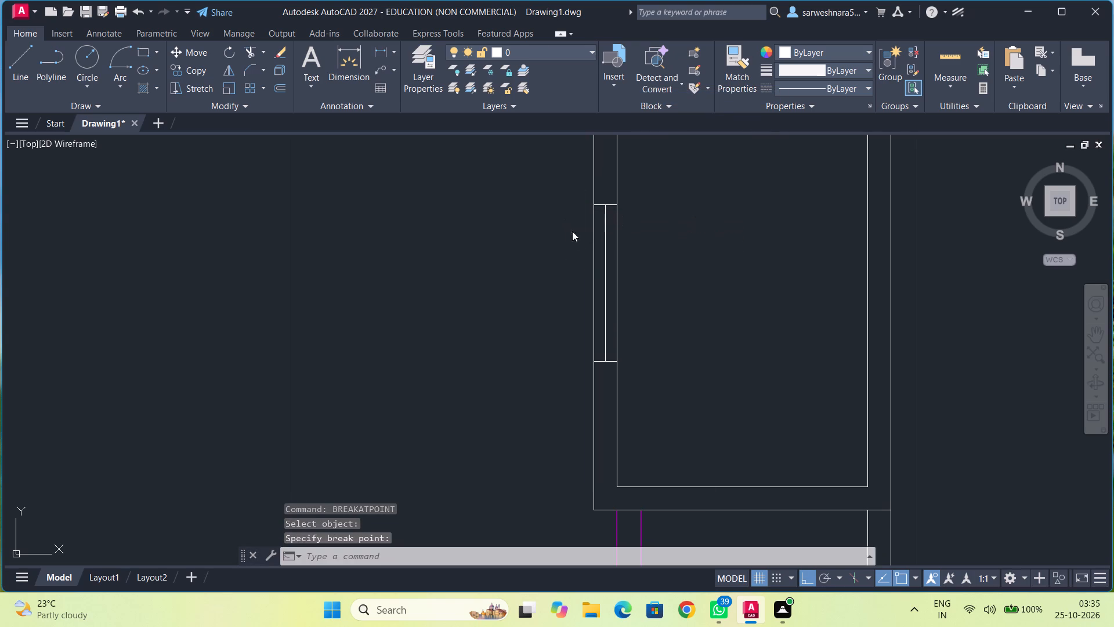
left_click(588, 238)
left_click(594, 239)
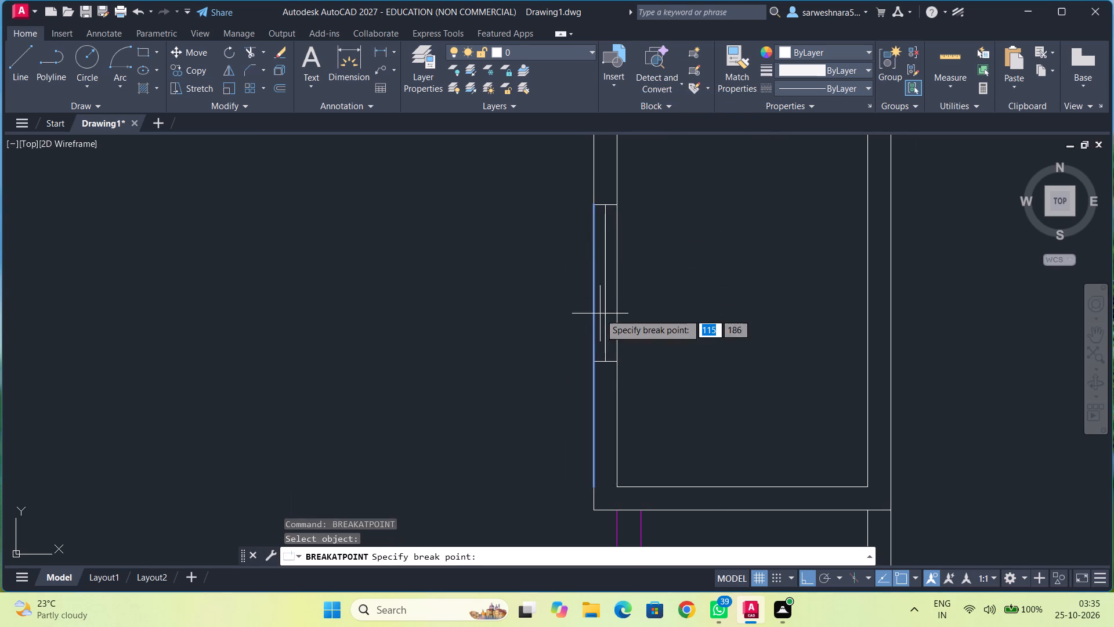
left_click(596, 361)
Colour that window's three long lines and both end lines red (237,31,36).
left_click(592, 340)
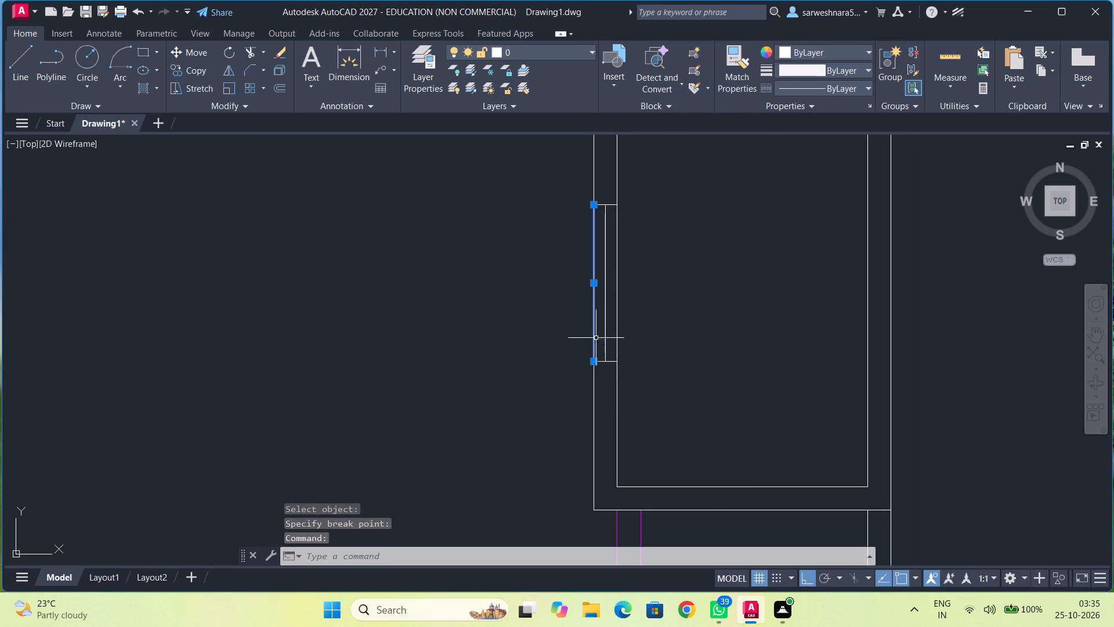
left_click(606, 332)
left_click(619, 324)
scroll(620, 348, "up", 3)
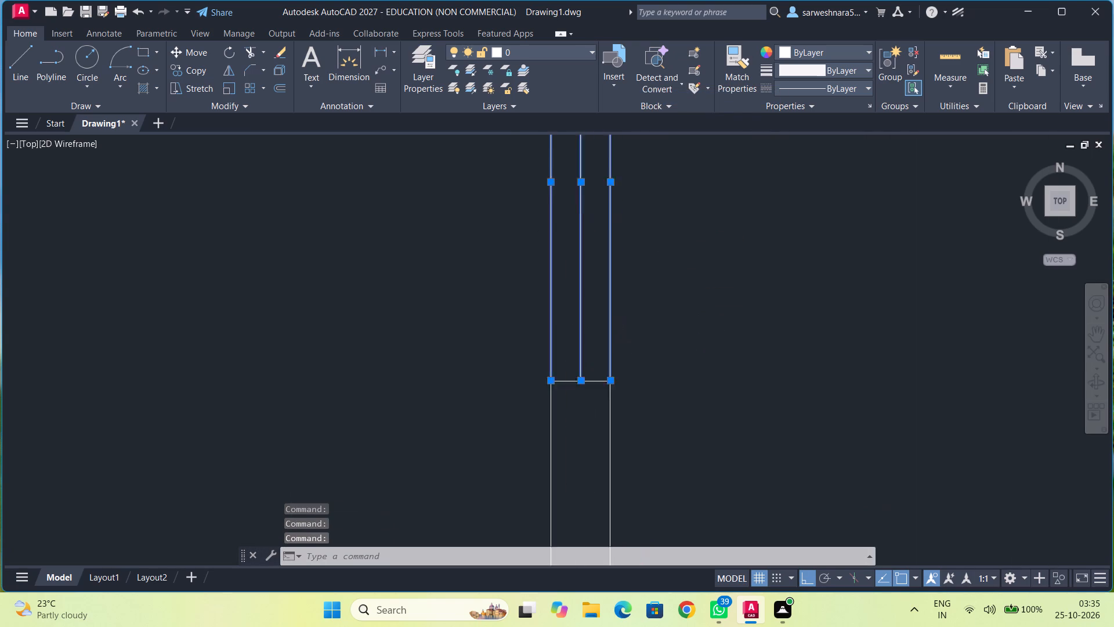
left_click(585, 399)
scroll(583, 319, "down", 2)
middle_click_drag(567, 265, 571, 406)
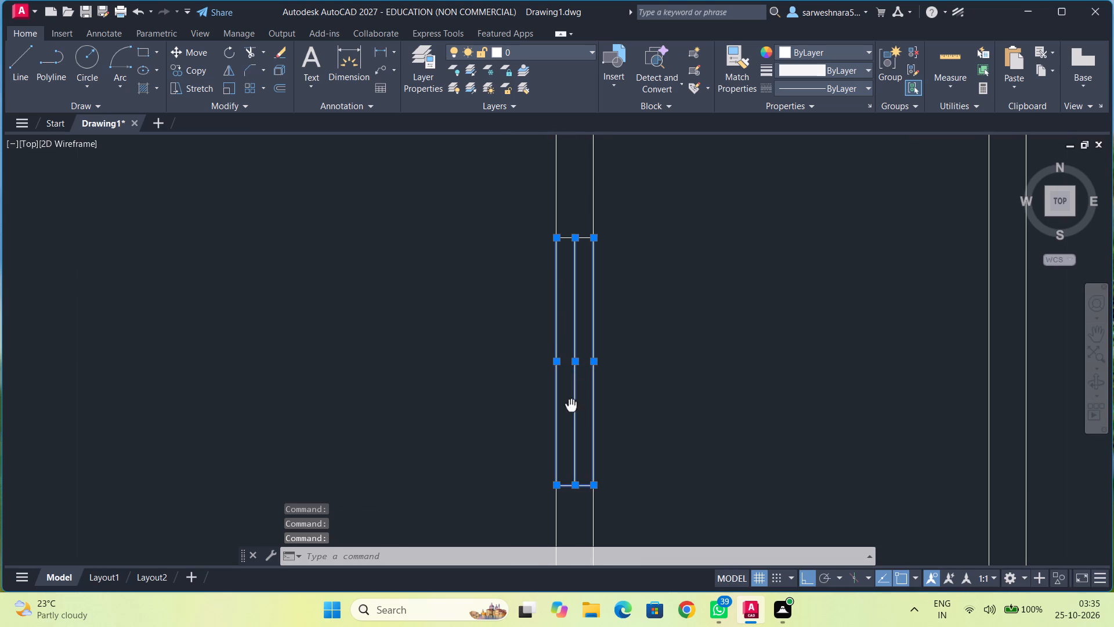
scroll(580, 249, "up", 2)
left_click(584, 233)
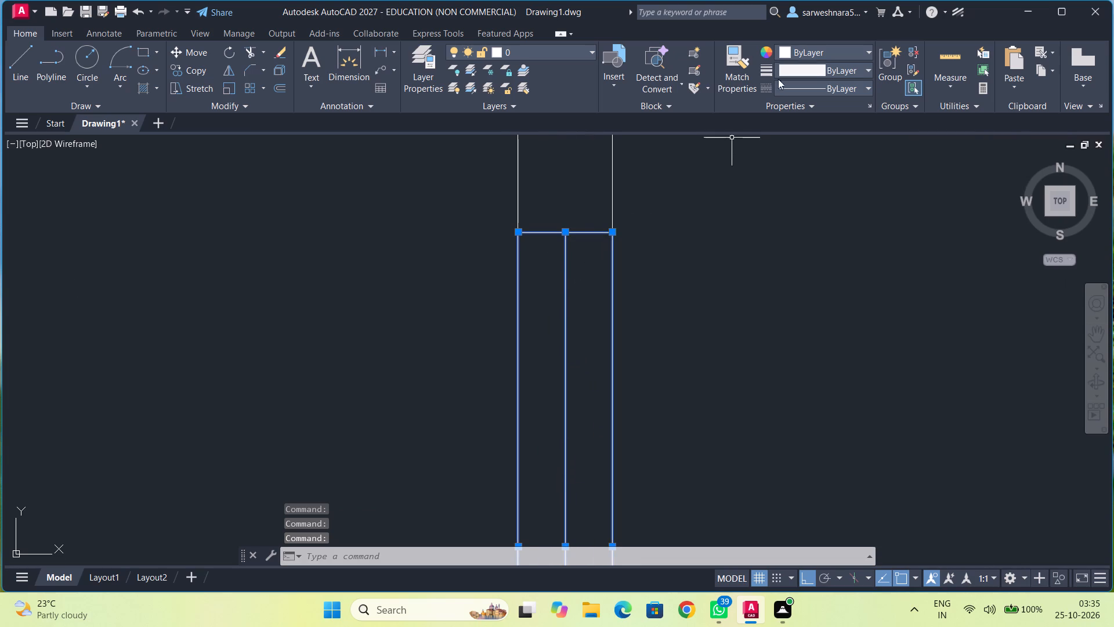
left_click(815, 52)
left_click(829, 130)
scroll(834, 217, "down", 2)
key("Escape")
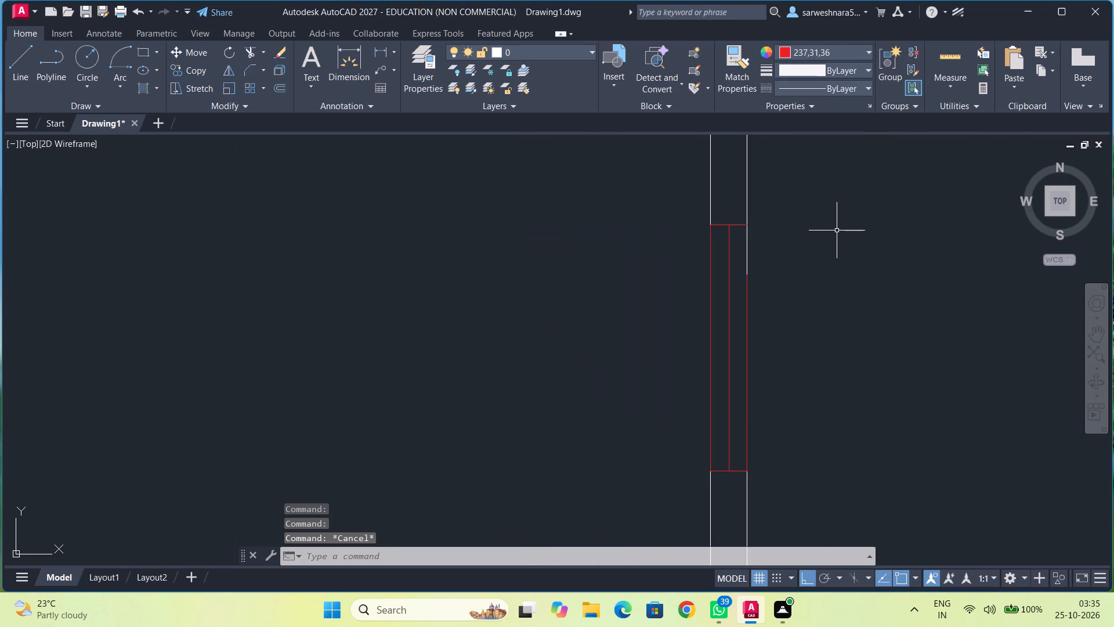
Colour the leftover short white segment at the north end of the window's east line red (237,31,36).
left_click(747, 247)
left_click(859, 55)
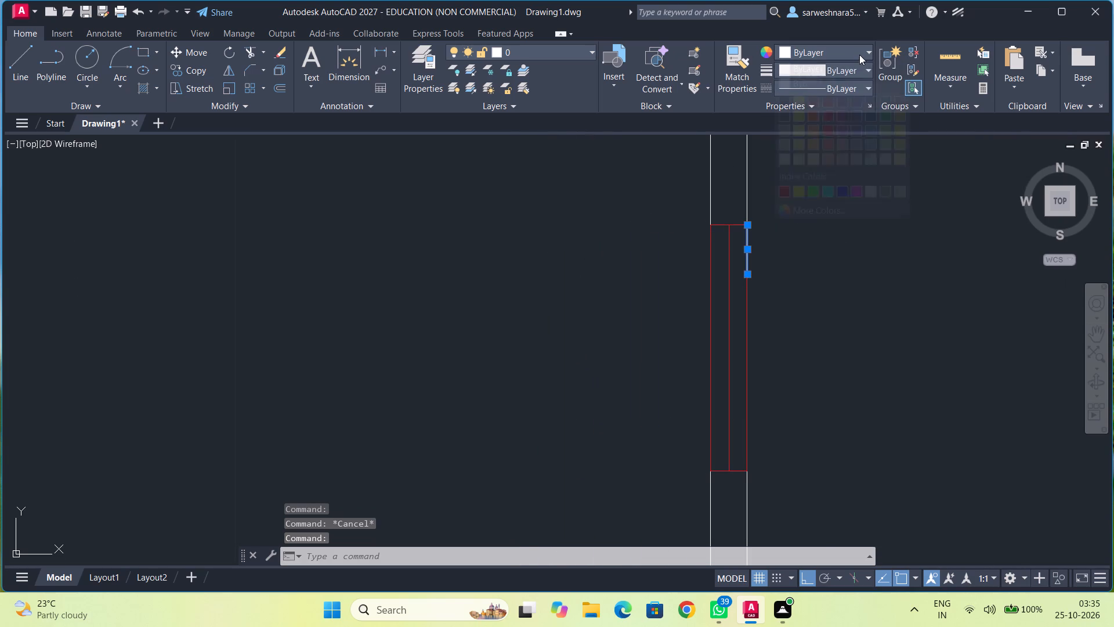
left_click(827, 130)
key("Escape")
Draw a window centre line in the wall stub south of the small room, from the room's south wall to the stub's cross line.
scroll(857, 235, "down", 2)
middle_click_drag(876, 249, 771, 236)
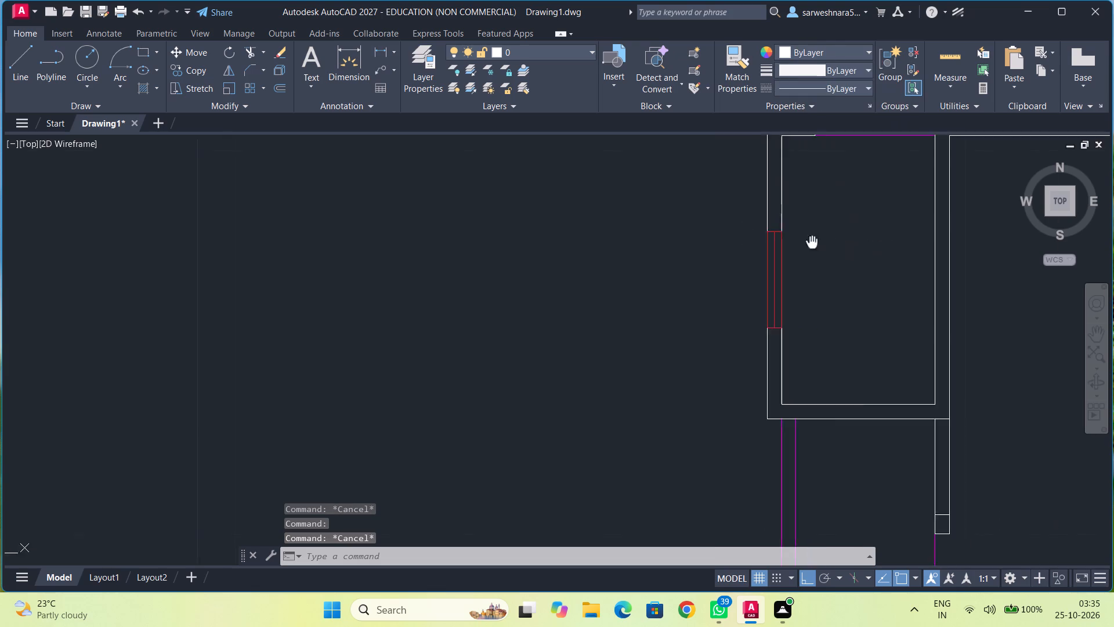
middle_click_drag(771, 236, 712, 228)
middle_click_drag(754, 246, 650, 241)
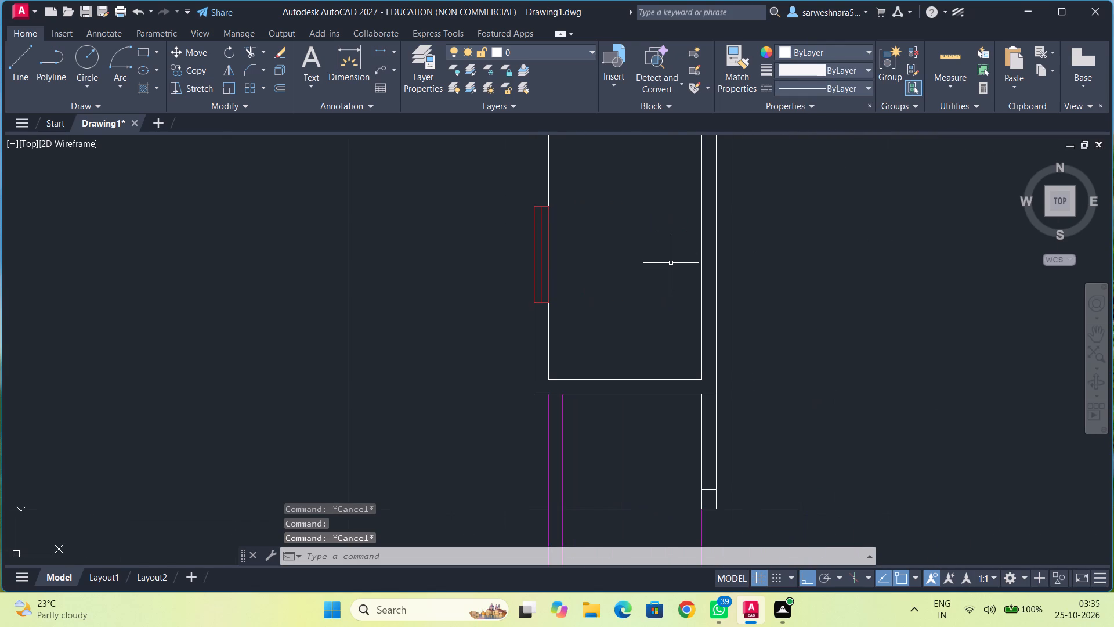
middle_click_drag(670, 258, 627, 163)
middle_click_drag(628, 231, 585, 193)
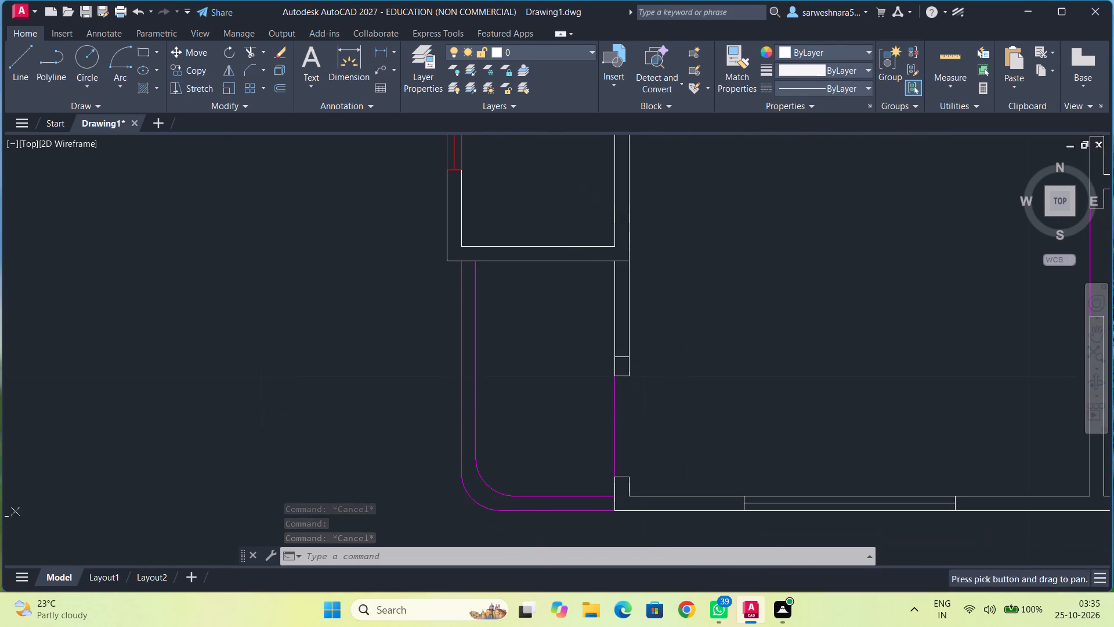
scroll(602, 268, "up", 1)
left_click(25, 66)
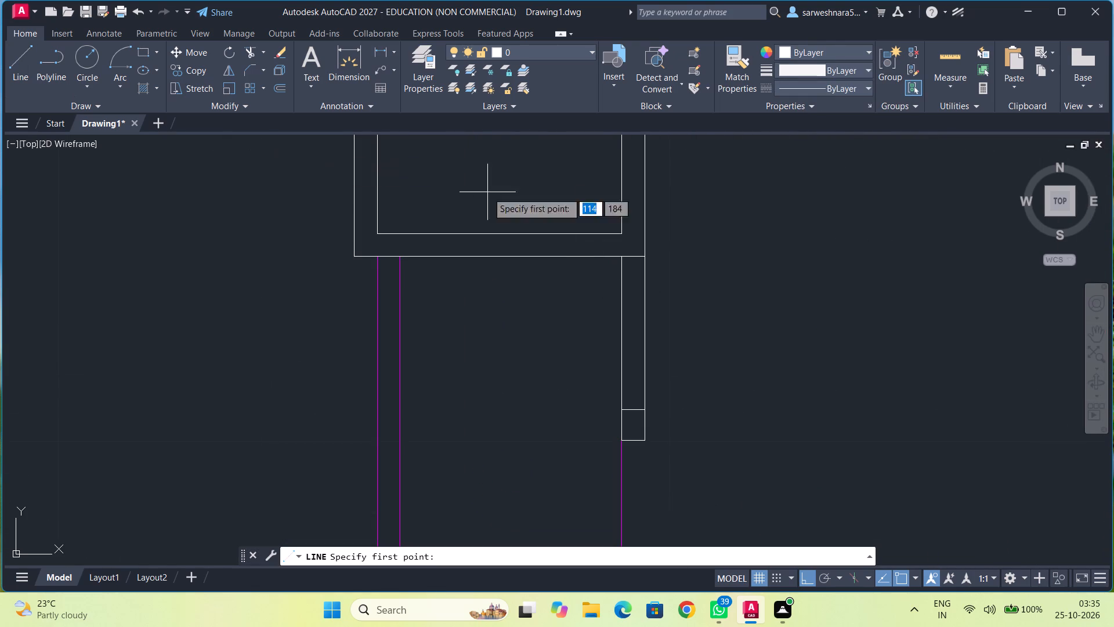
left_click(637, 258)
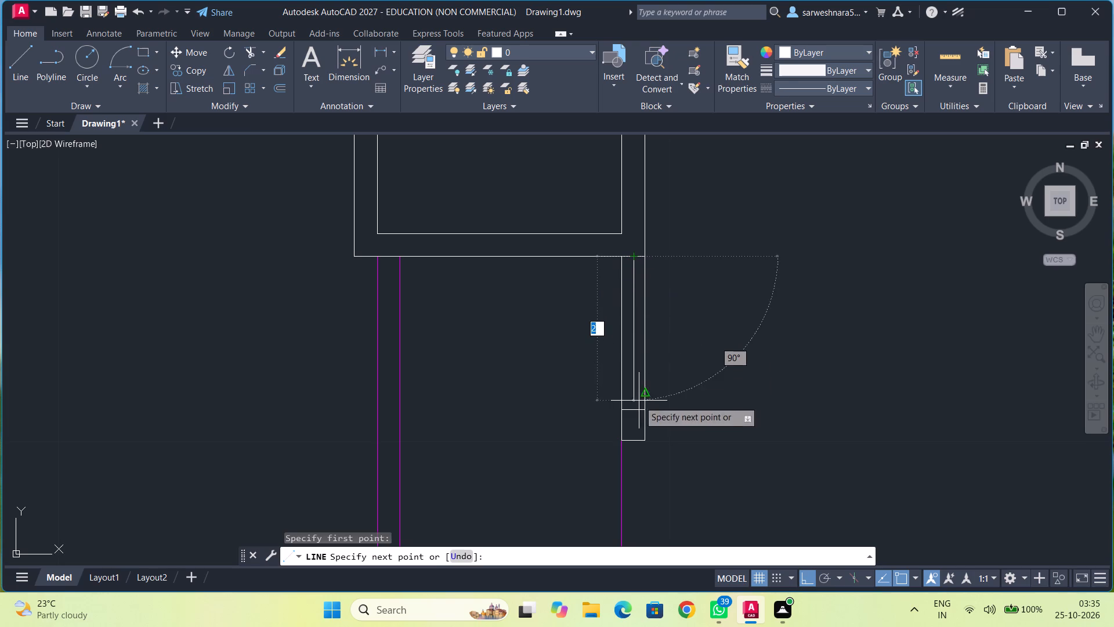
left_click(632, 407)
key("Escape")
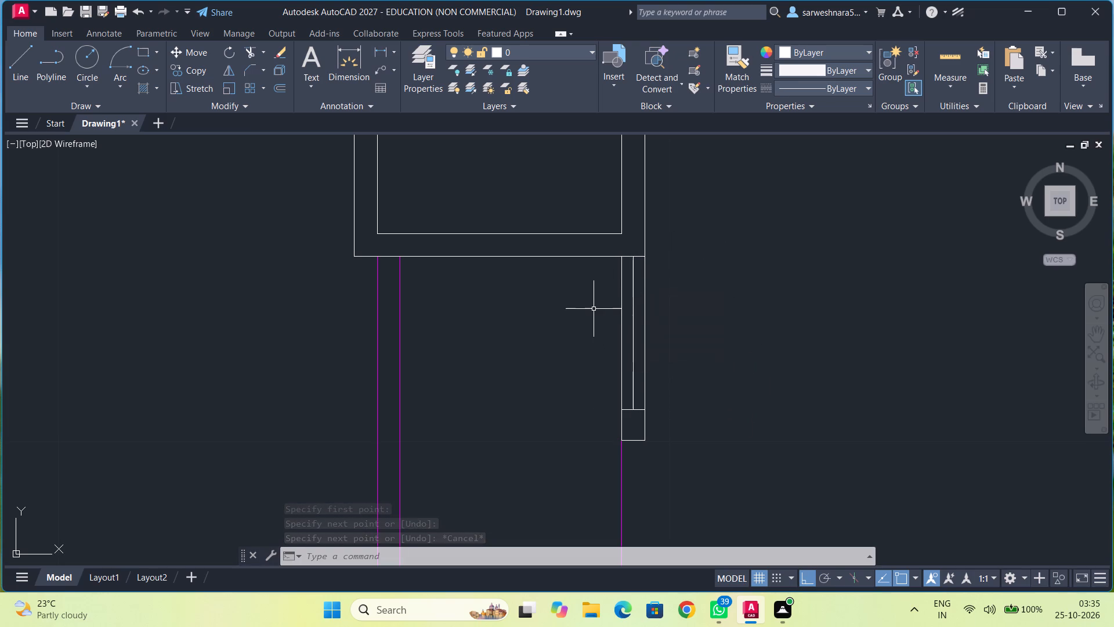
Break the west line of that wall stub at the cross line marking the window's south edge.
type("bre")
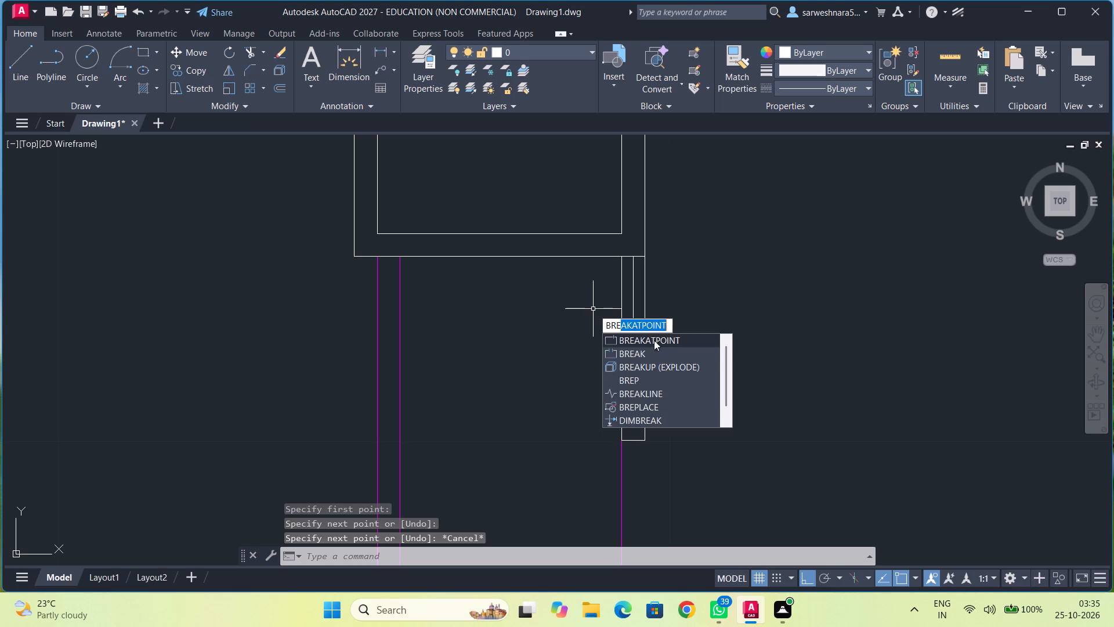
left_click(654, 340)
left_click(622, 325)
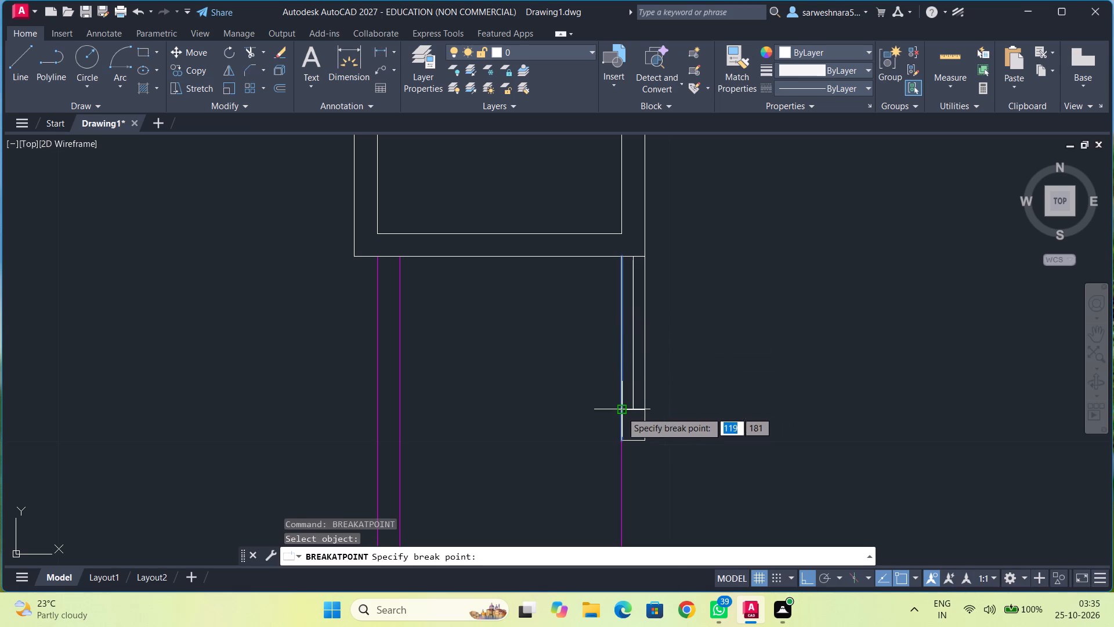
left_click(621, 412)
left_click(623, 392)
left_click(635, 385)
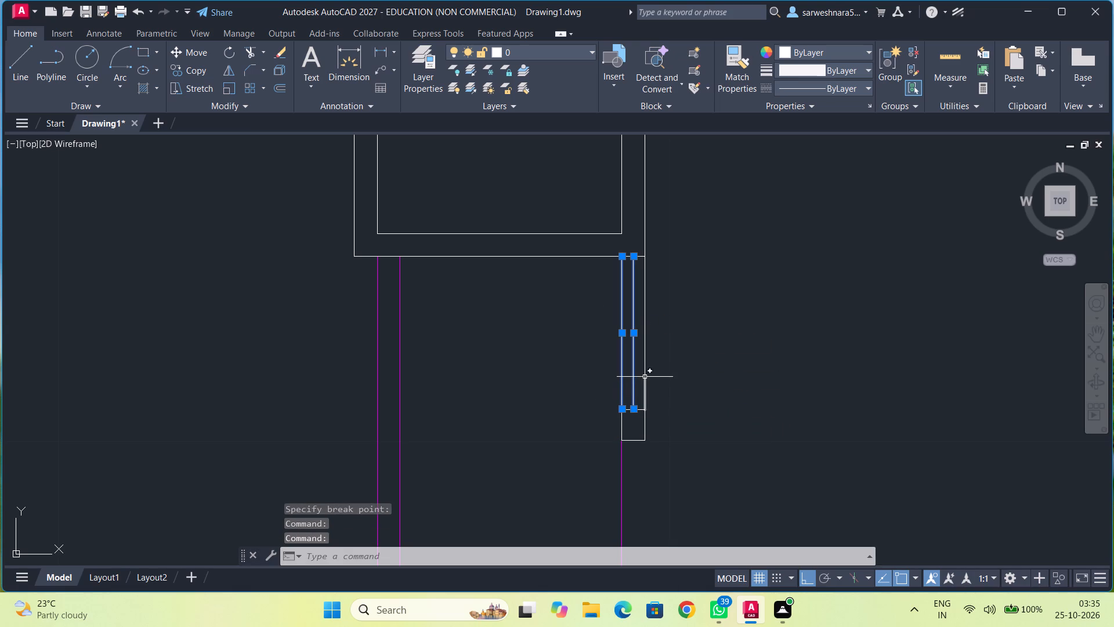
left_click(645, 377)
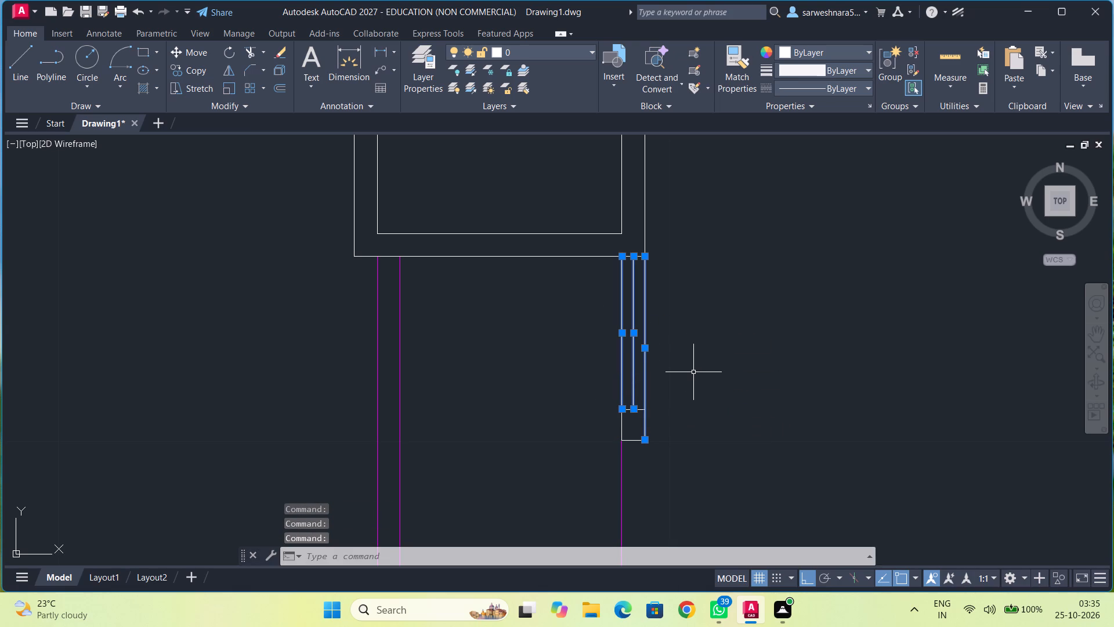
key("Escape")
Break the east line of the same wall stub at the window's south edge.
right_click(682, 360)
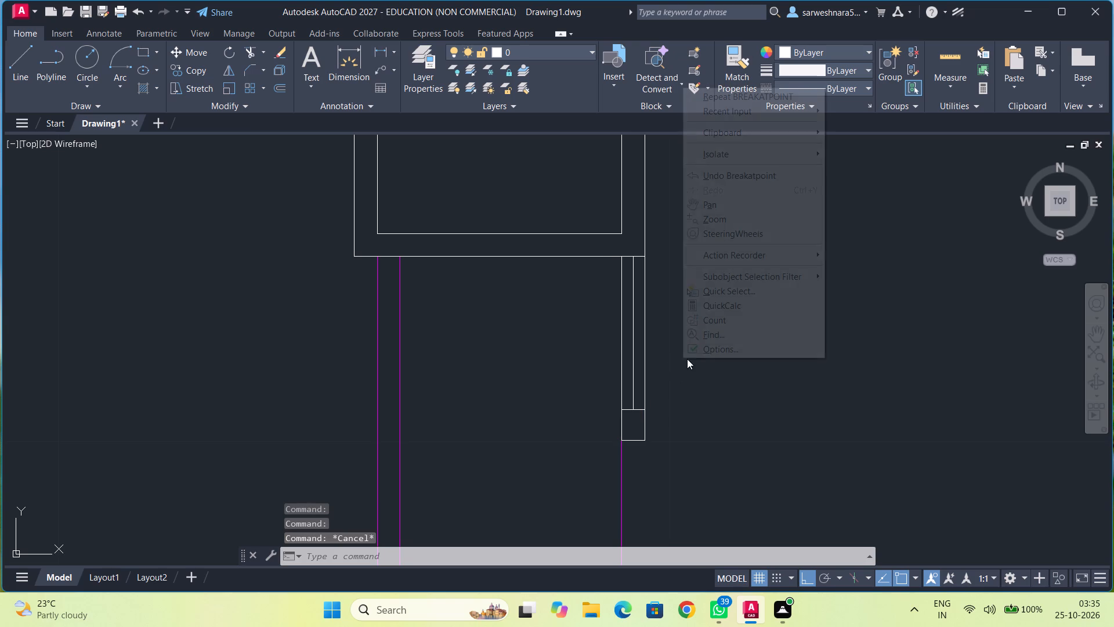
left_click(744, 99)
left_click(645, 306)
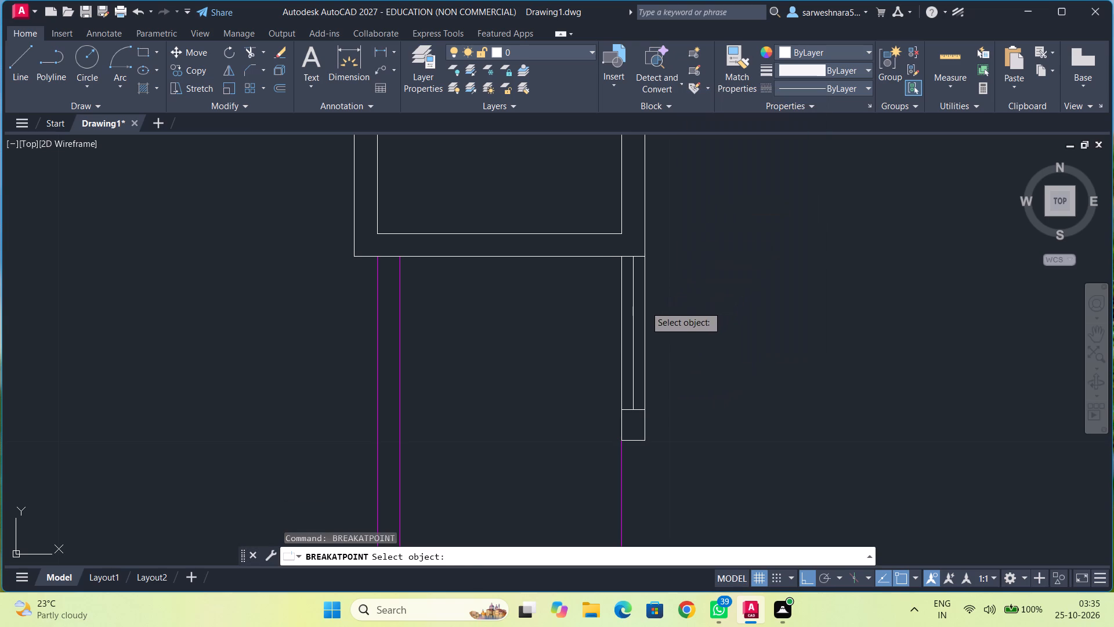
left_click(643, 408)
Colour the stub window's west, centre and east lines red (237,31,36), including both segments of the east line.
left_click(646, 394)
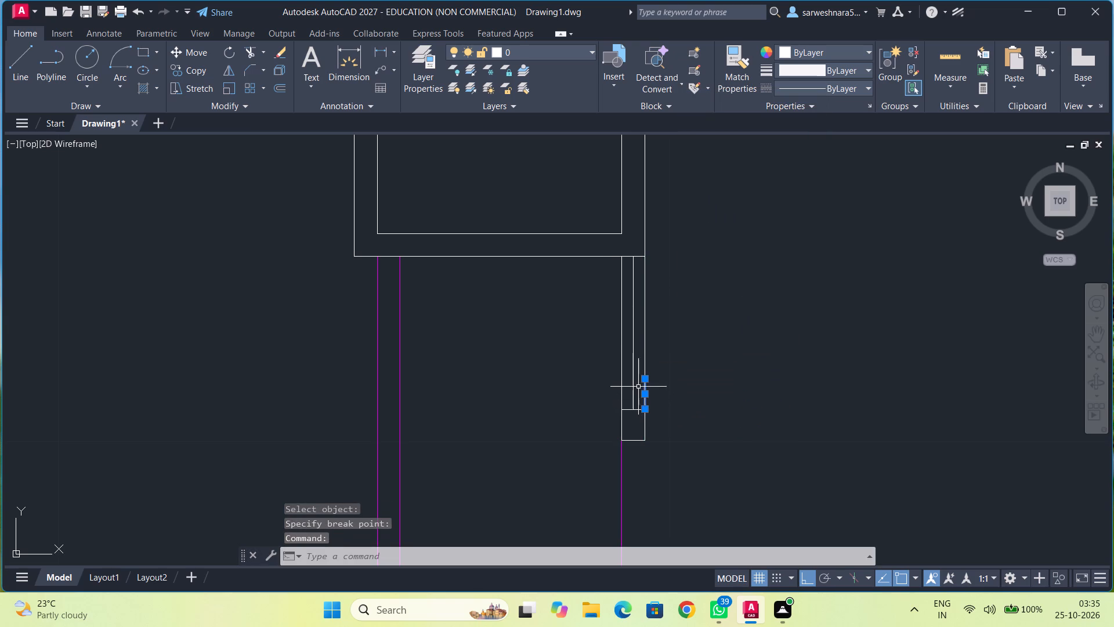
left_click(634, 384)
left_click(621, 377)
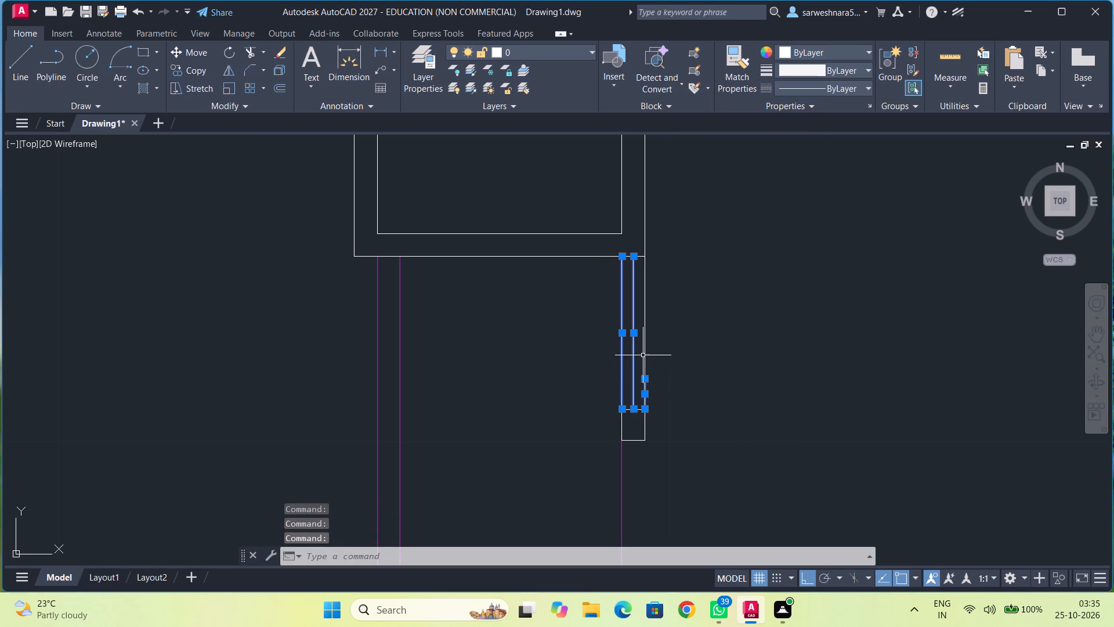
left_click(643, 355)
left_click(842, 48)
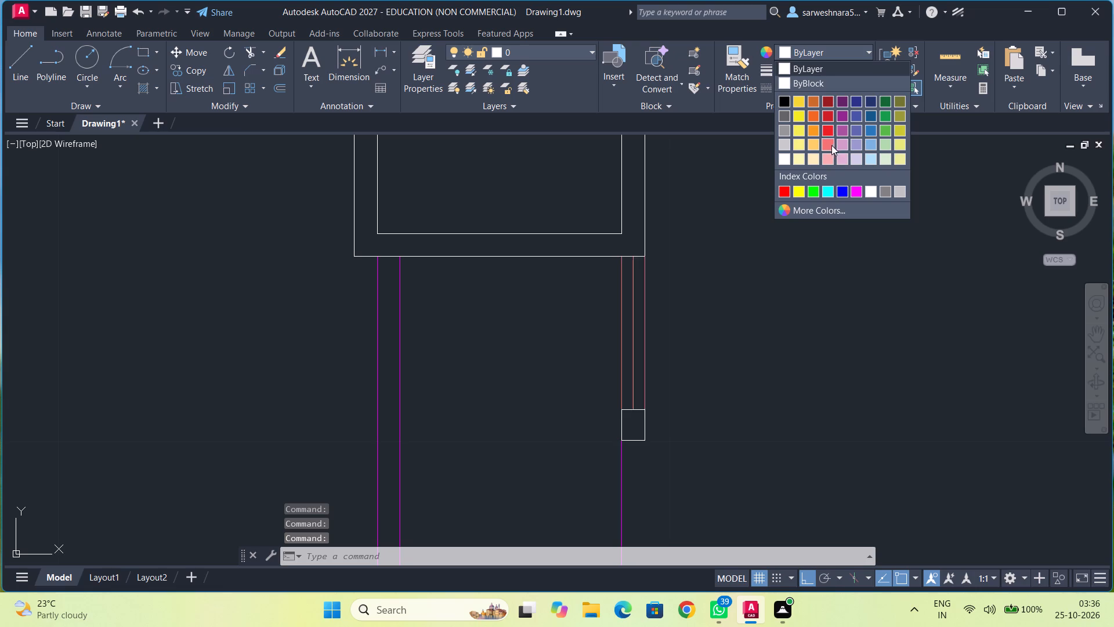
left_click(830, 132)
key("Escape")
Break the inner line of the large room's south wall at the window's east and west edges.
scroll(765, 242, "down", 2)
middle_click_drag(766, 243, 759, 247)
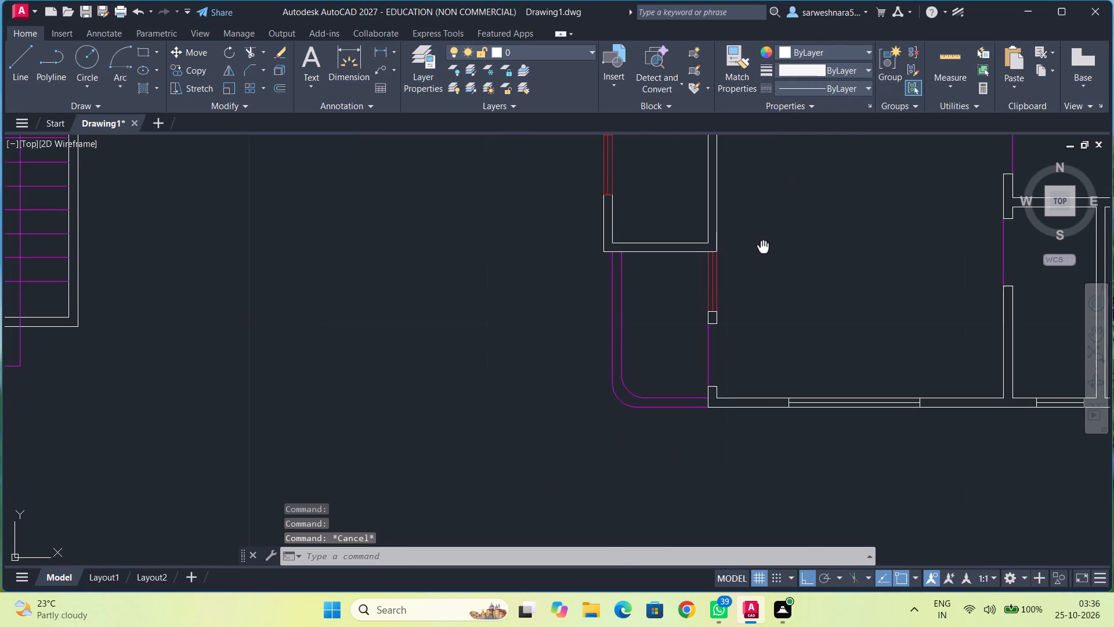
middle_click_drag(759, 247, 747, 248)
middle_click_drag(786, 286, 739, 279)
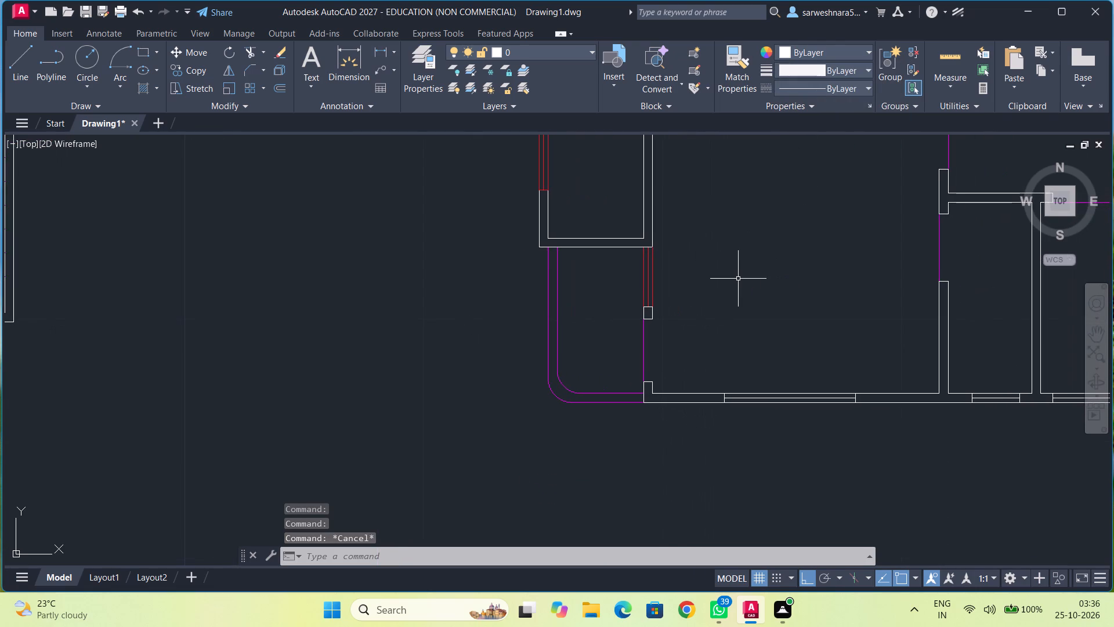
middle_click_drag(758, 371, 743, 272)
scroll(773, 319, "up", 3)
middle_click_drag(773, 319, 588, 415)
right_click(640, 307)
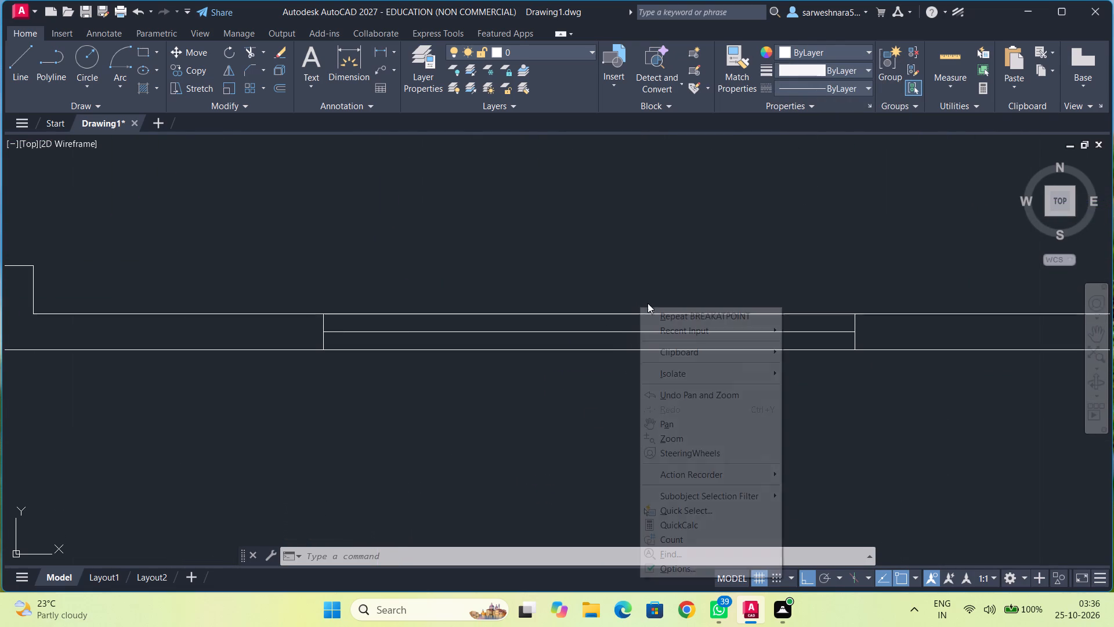
left_click(718, 308)
left_click(719, 312)
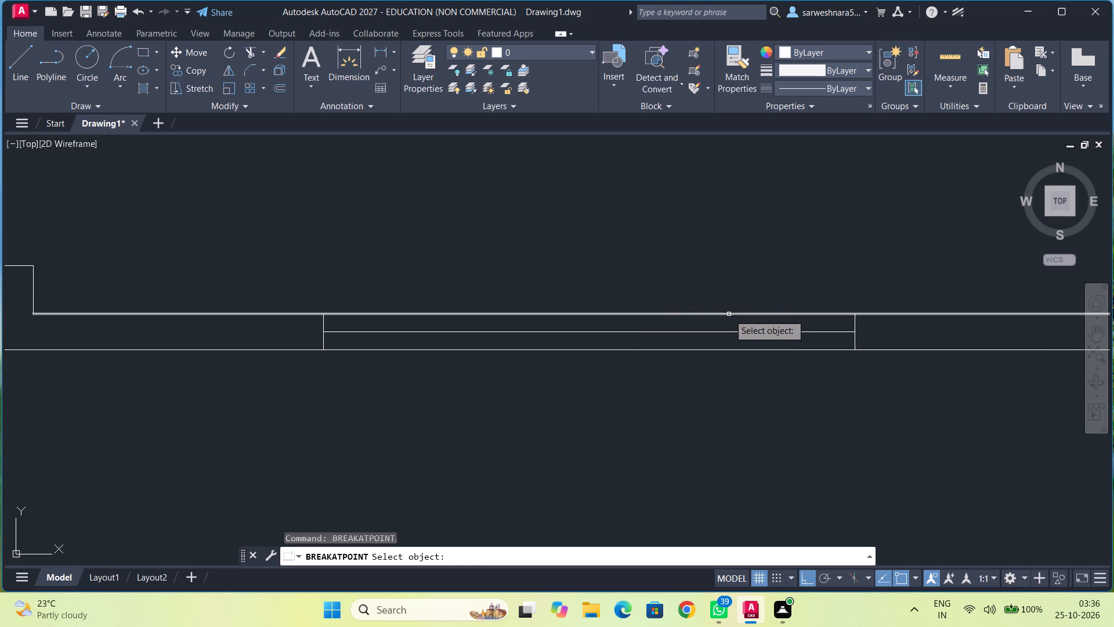
left_click(729, 314)
left_click(852, 315)
right_click(796, 301)
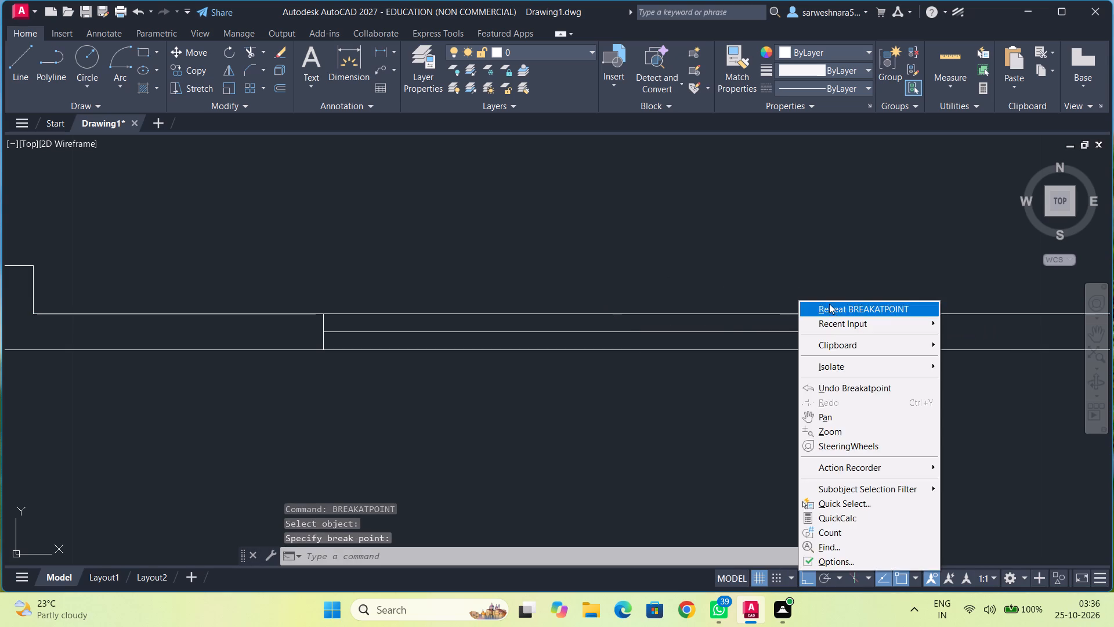
left_click(830, 309)
left_click(399, 313)
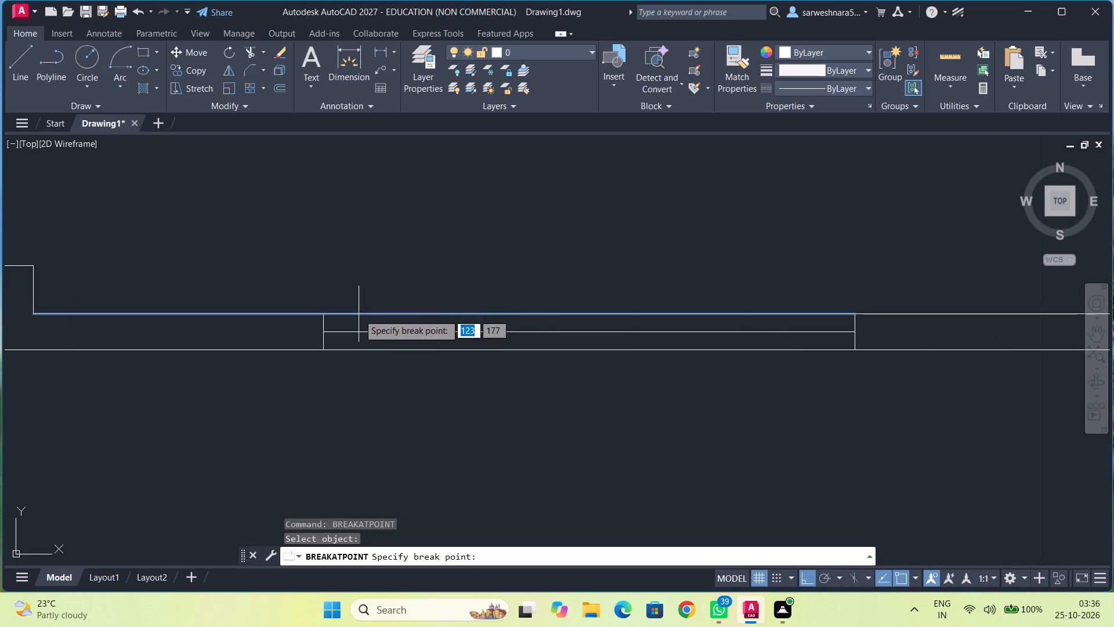
left_click(323, 315)
Break the outer line of the same south wall at the large room window's west and east edges.
right_click(395, 304)
left_click(482, 309)
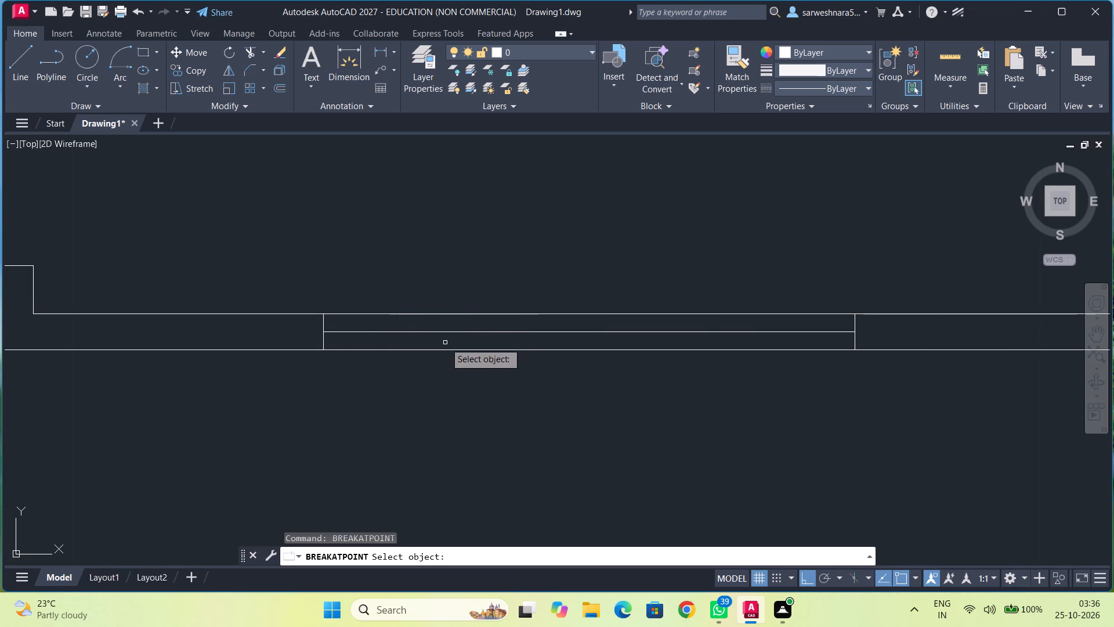
left_click(439, 350)
left_click(321, 348)
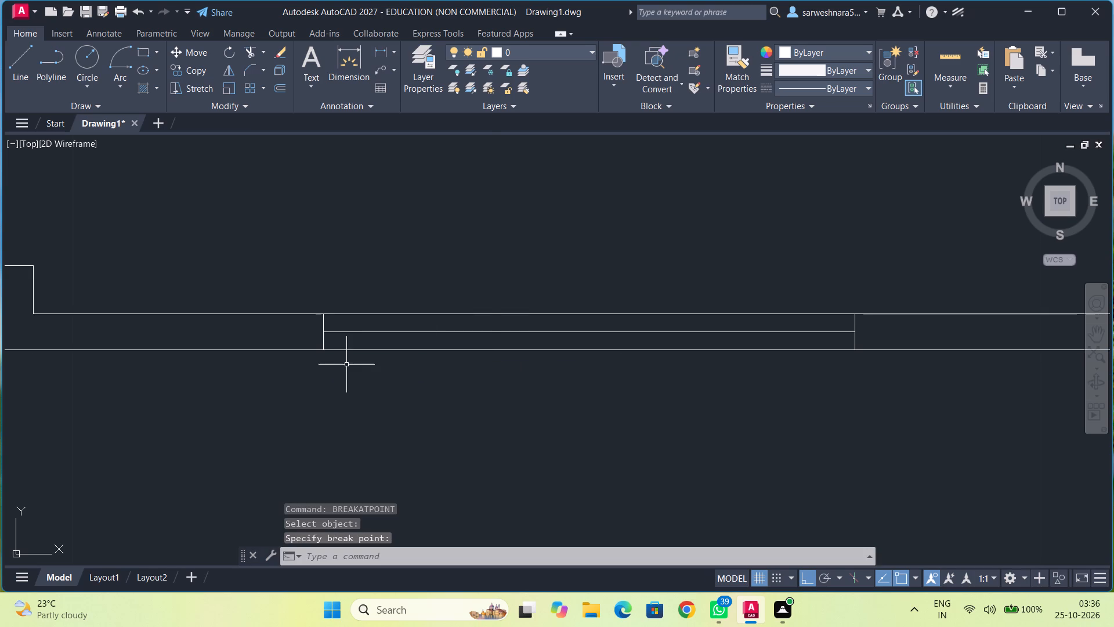
right_click(347, 365)
left_click(436, 102)
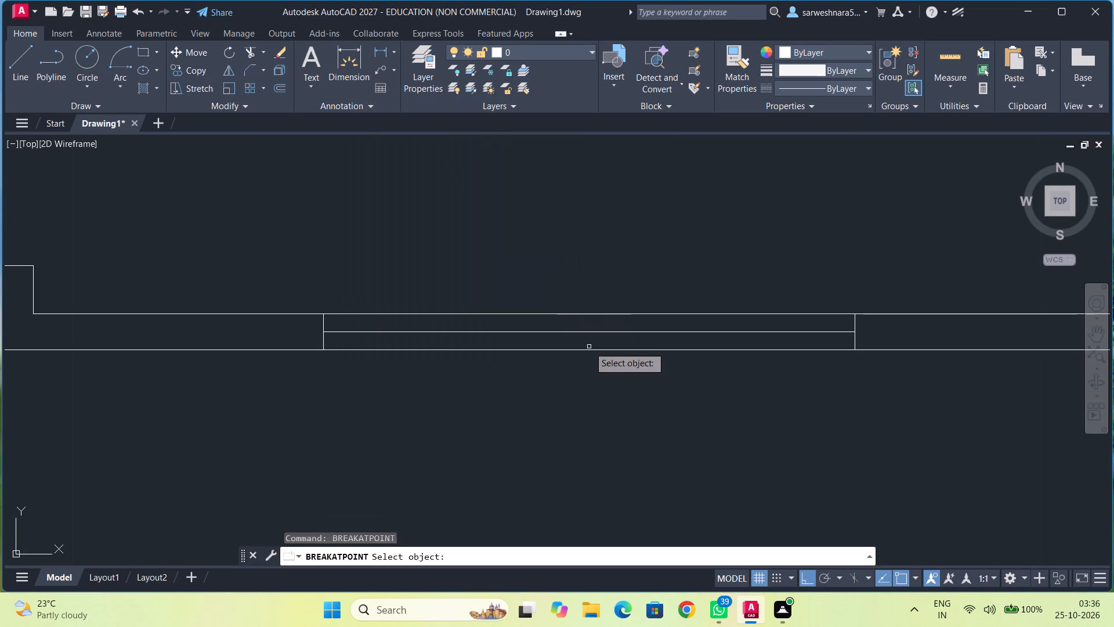
left_click(589, 350)
left_click(855, 351)
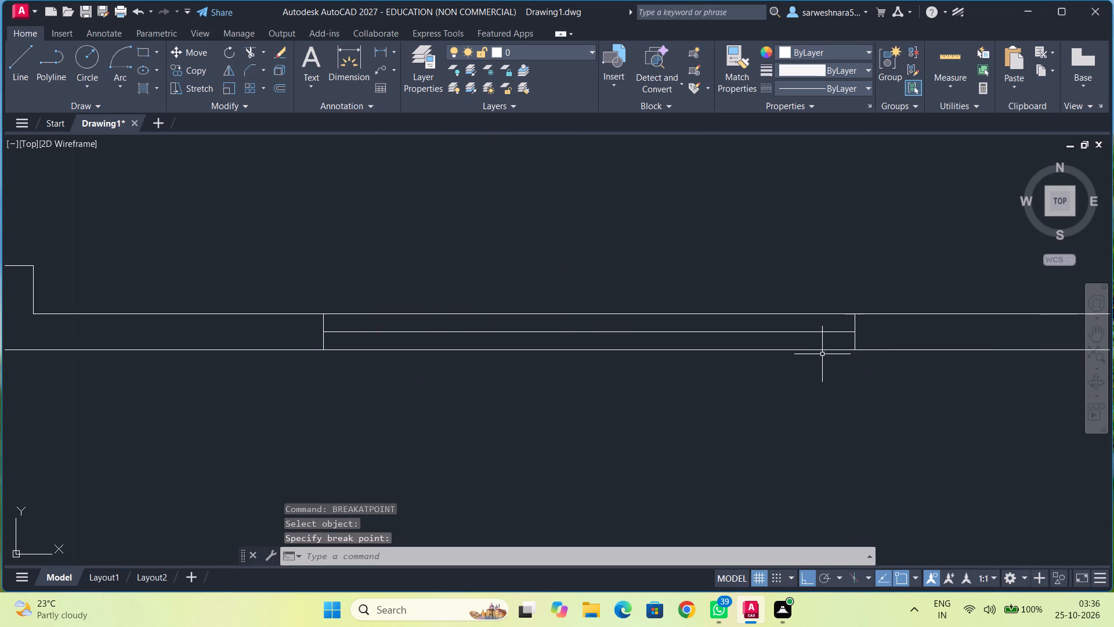
Colour the large room's south window red (237,31,36), including its outer, centre and inner lines and both end lines.
left_click(820, 351)
left_click(815, 332)
left_click(813, 314)
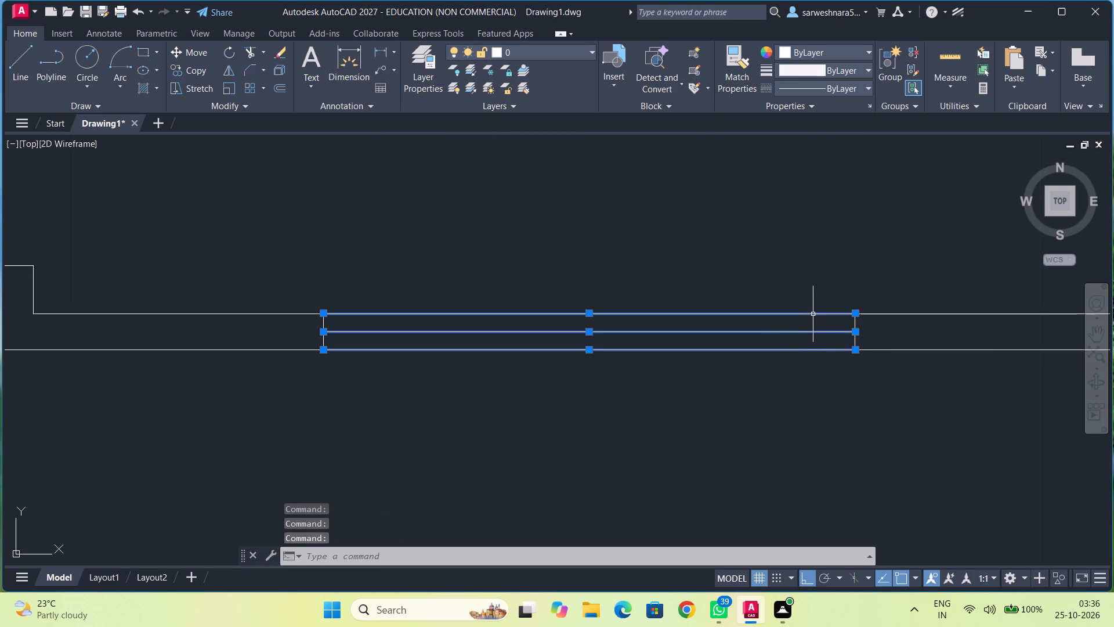
left_click(856, 321)
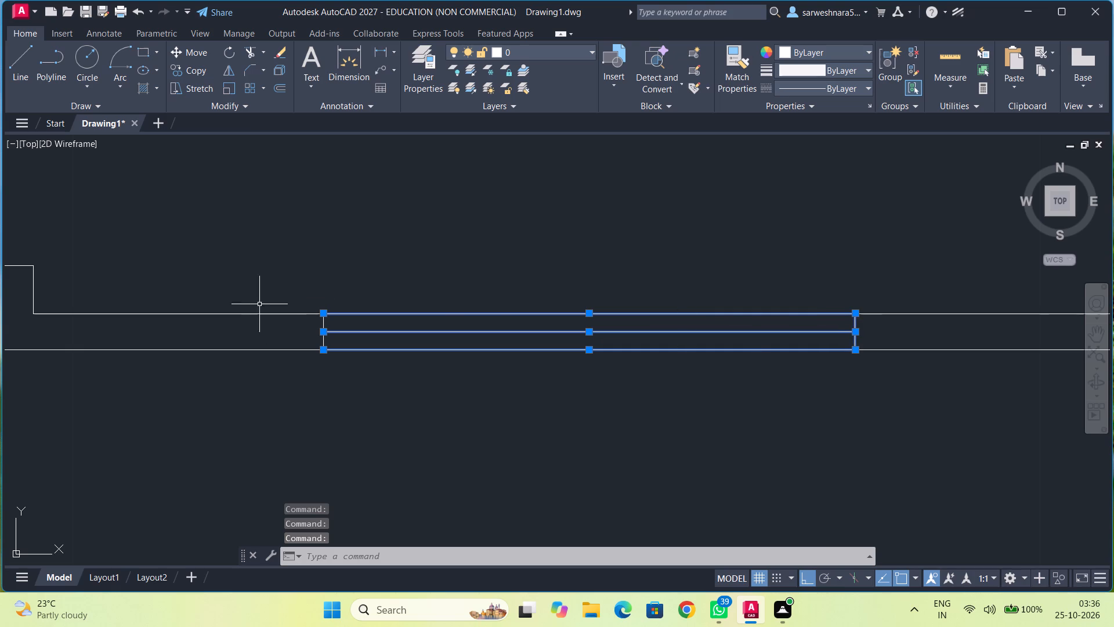
left_click(322, 322)
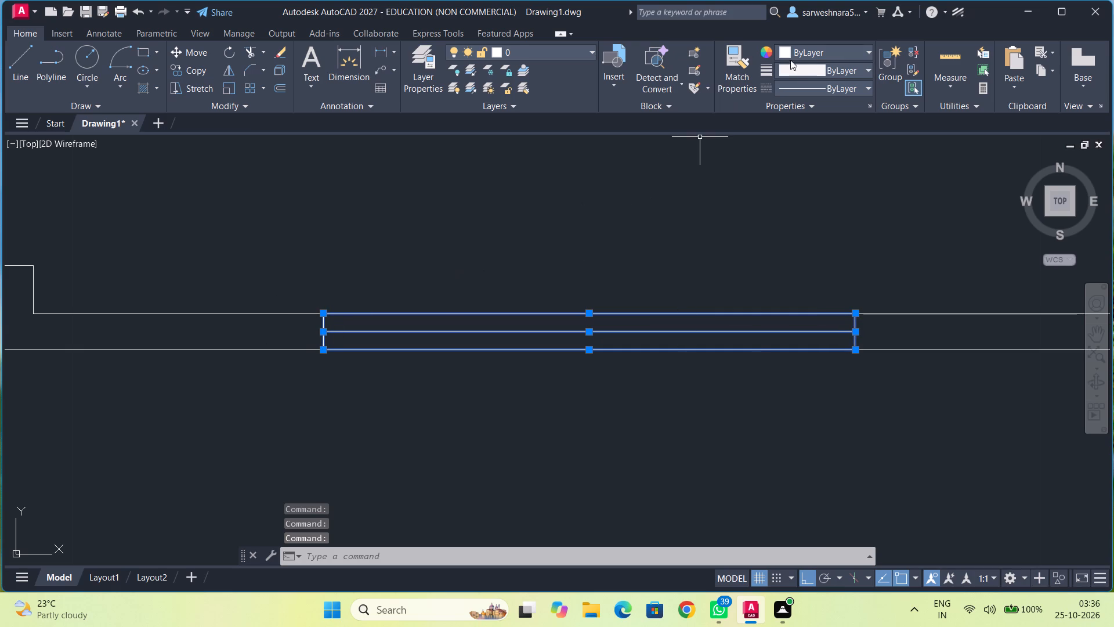
left_click(802, 55)
left_click(826, 128)
scroll(850, 206, "down", 1)
key("Escape")
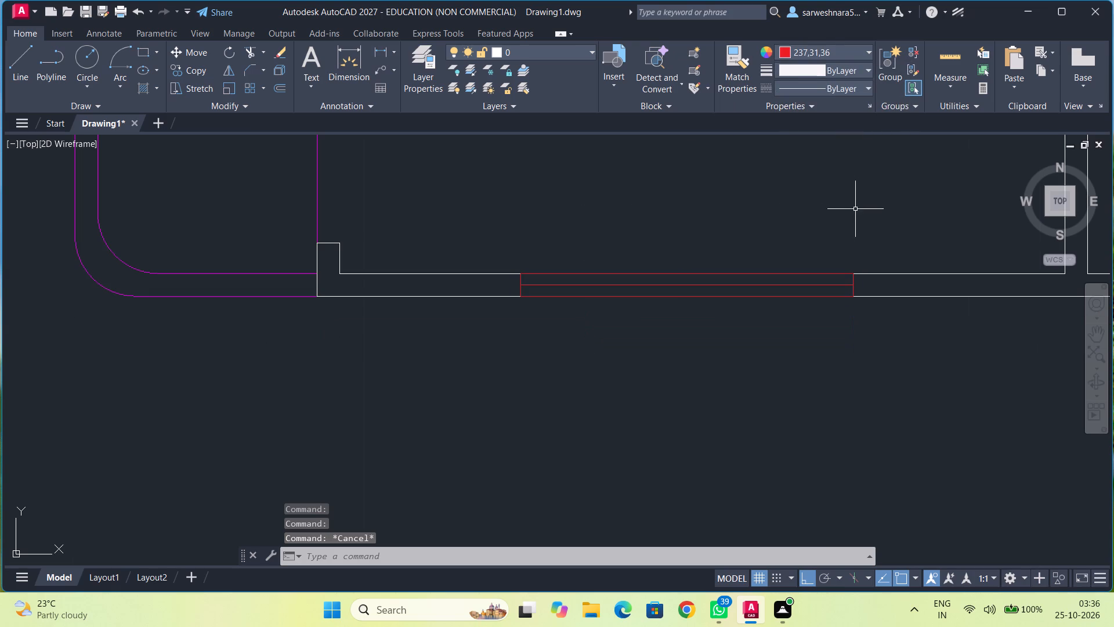
Break the inner south wall line of the narrow room east of the large room at its window's west and east edges.
middle_click_drag(867, 215, 653, 279)
scroll(727, 272, "down", 1)
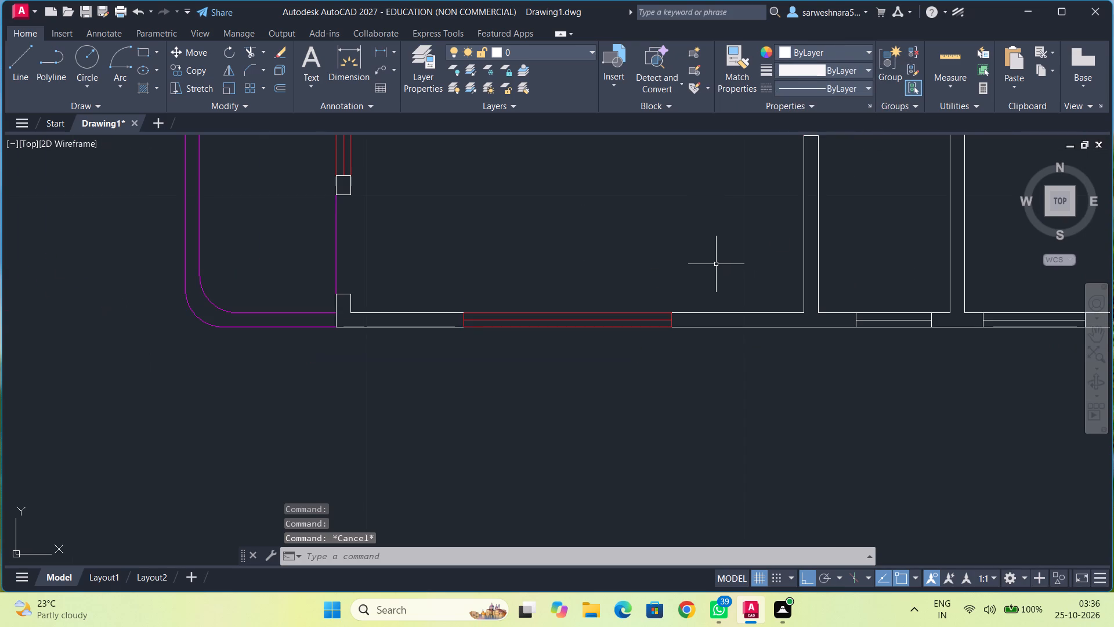
scroll(714, 264, "down", 1)
middle_click_drag(670, 278, 576, 308)
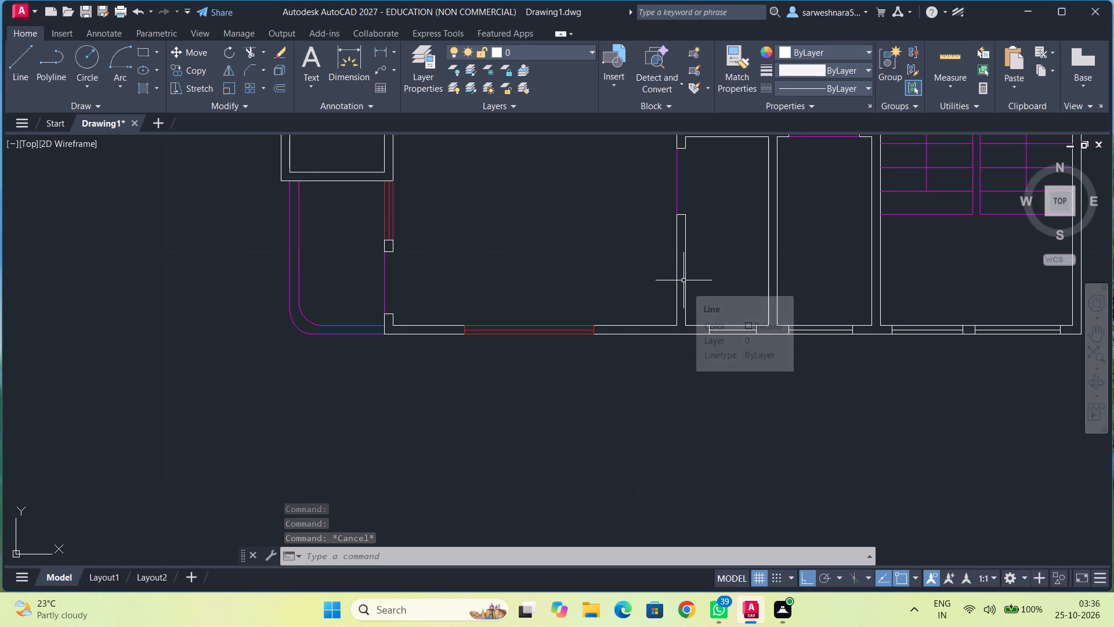
scroll(712, 304, "up", 3)
middle_click_drag(712, 301, 527, 276)
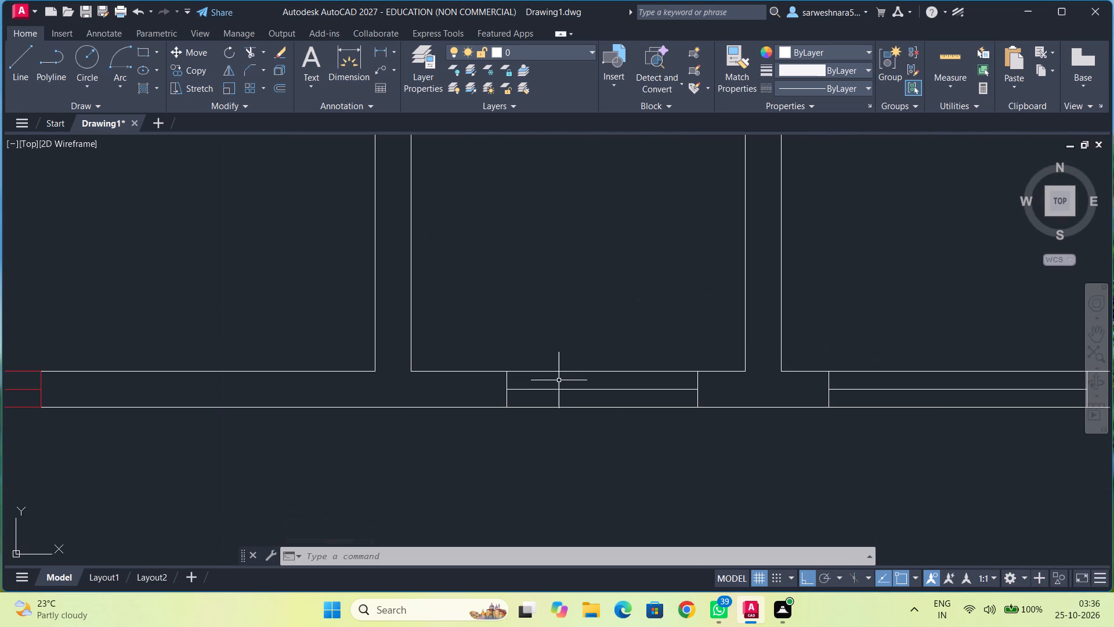
right_click(668, 412)
left_click(722, 152)
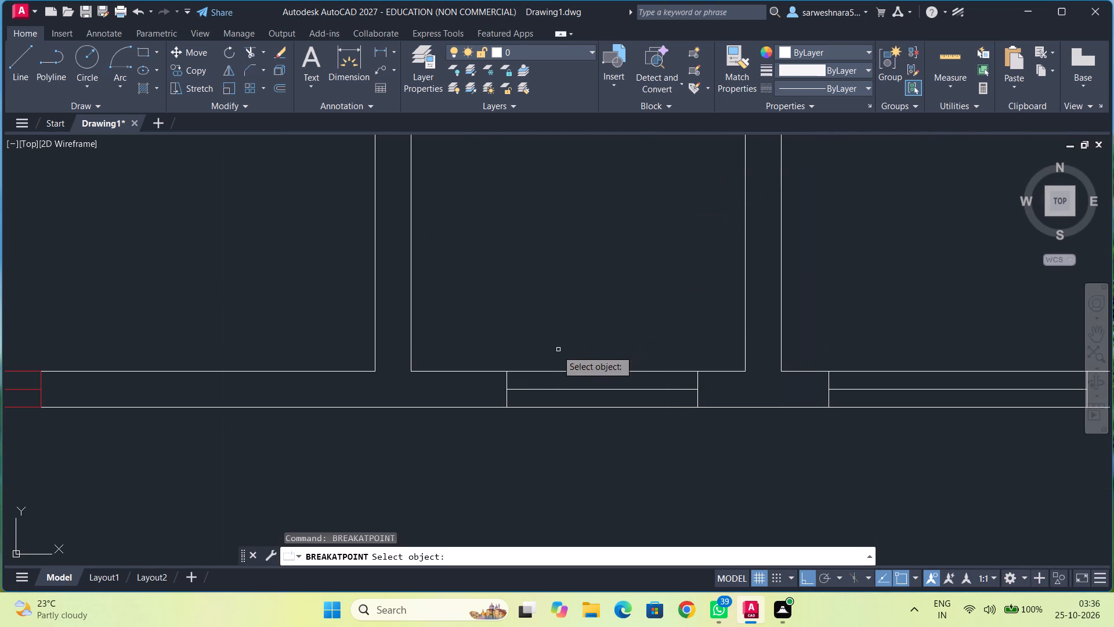
left_click(545, 370)
left_click(504, 372)
right_click(548, 346)
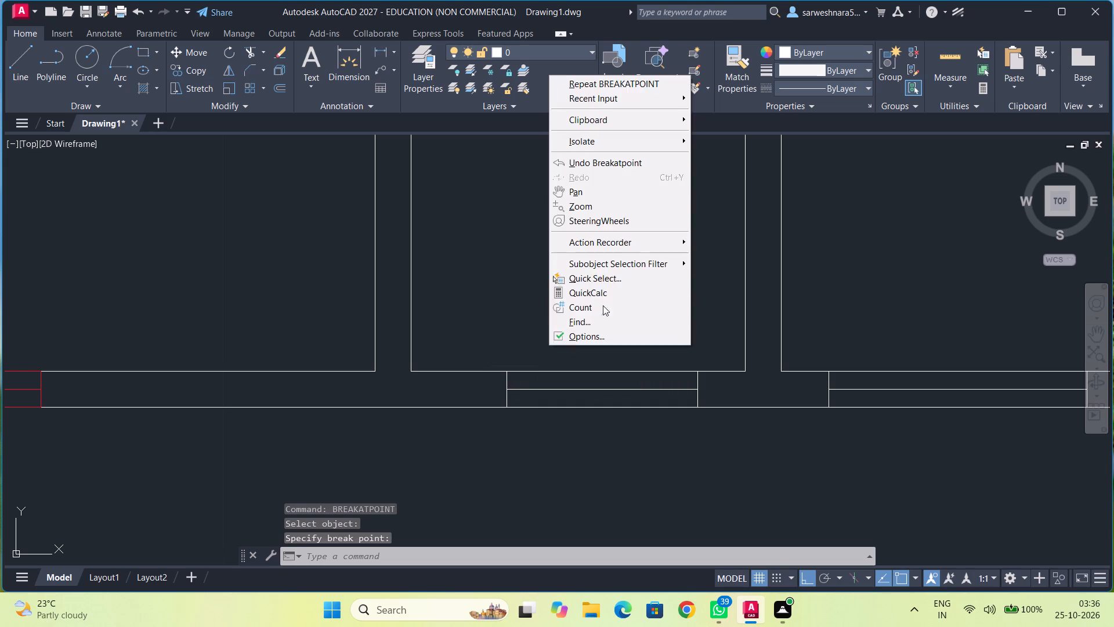
left_click(628, 74)
key("Escape")
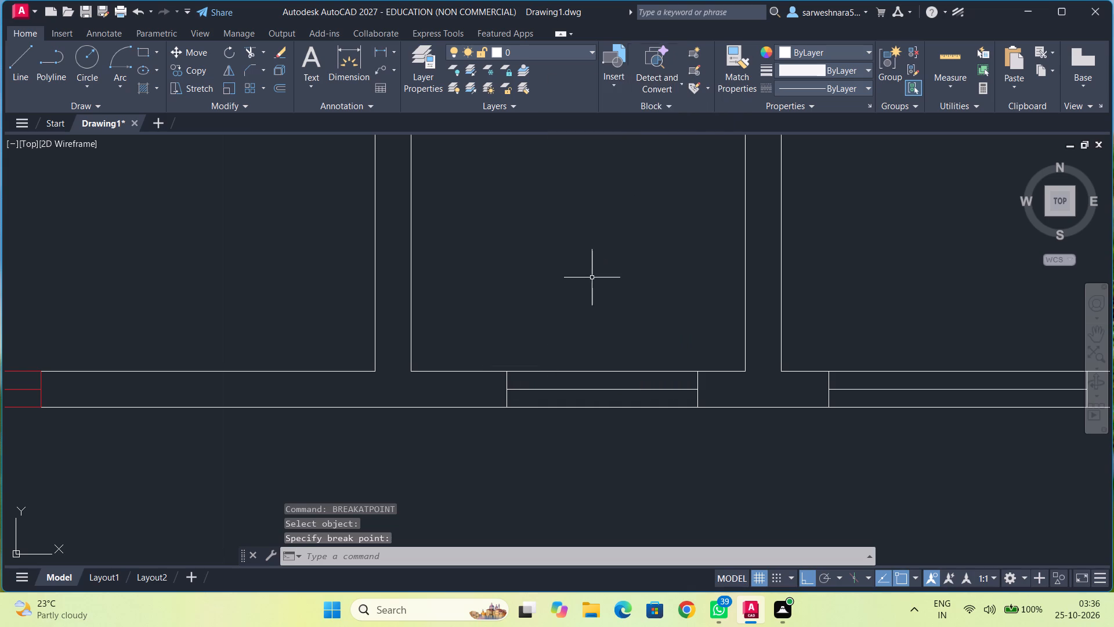
right_click(587, 329)
left_click(630, 71)
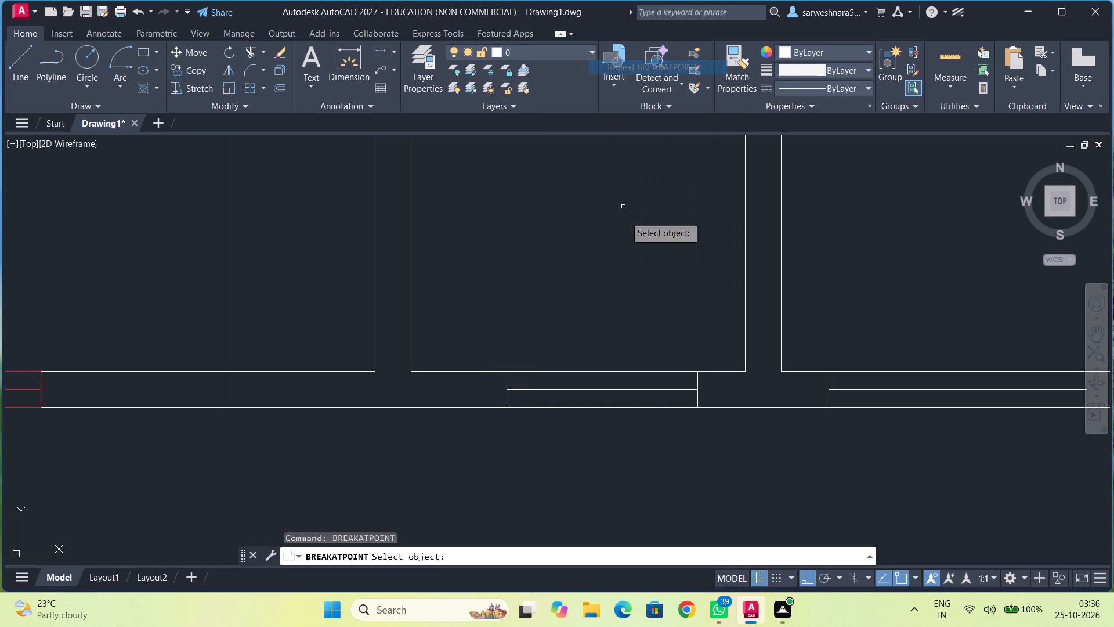
left_click(641, 371)
left_click(697, 371)
Break the outer south wall line at the east and west edges of the narrow room's window.
right_click(689, 359)
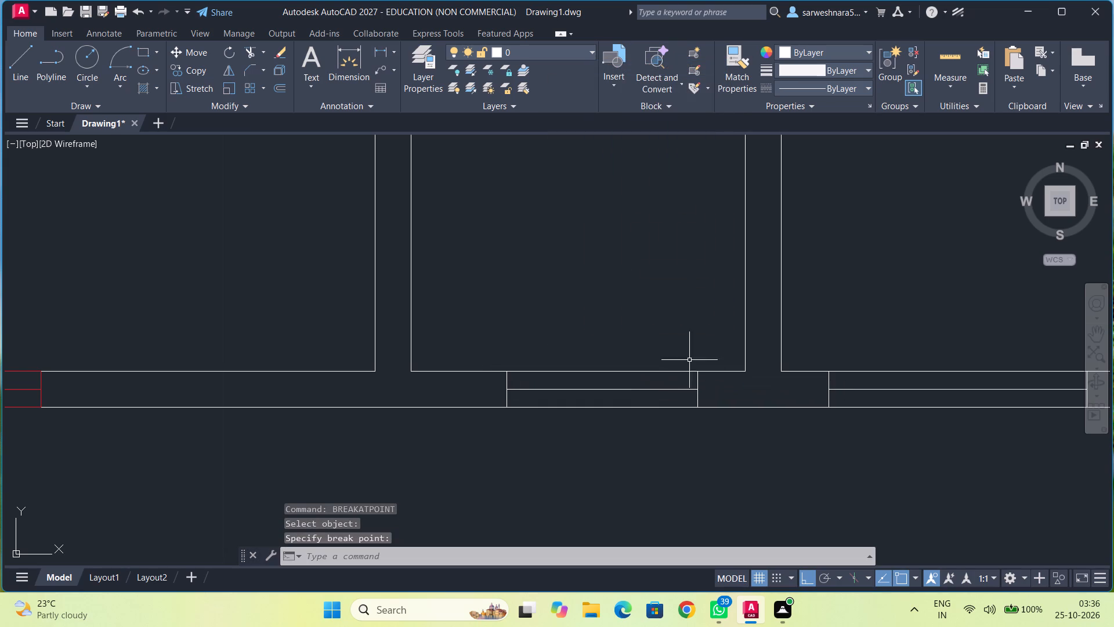
left_click(725, 98)
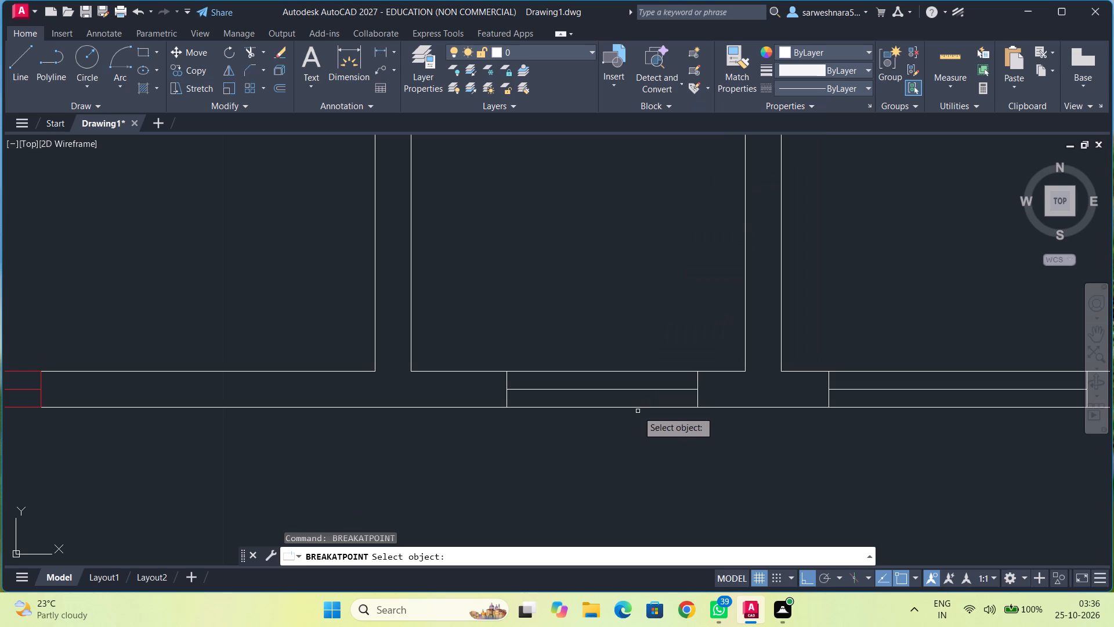
left_click(639, 406)
left_click(695, 407)
right_click(683, 420)
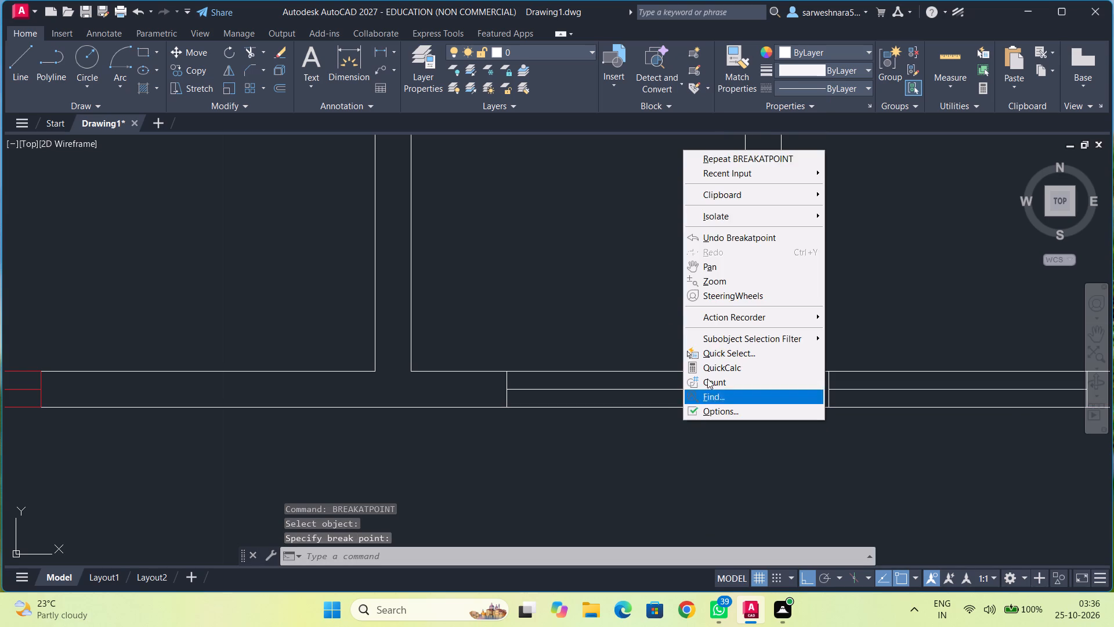
left_click(737, 152)
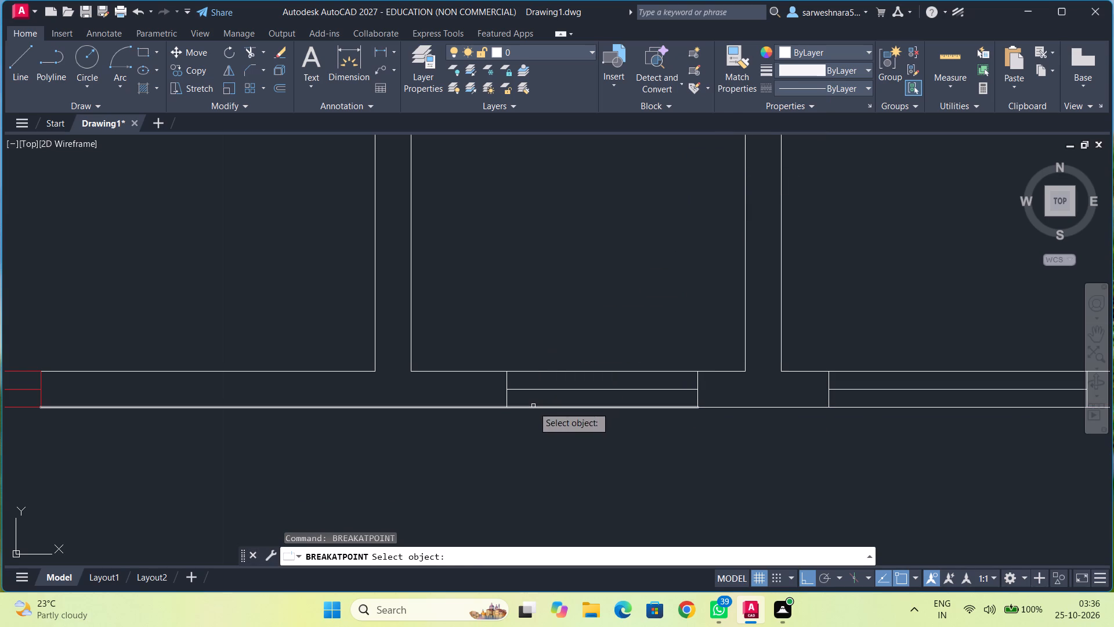
left_click(533, 406)
left_click(505, 406)
Colour the narrow room's south window red (237,31,36), including its three long lines and both end lines.
left_click(520, 409)
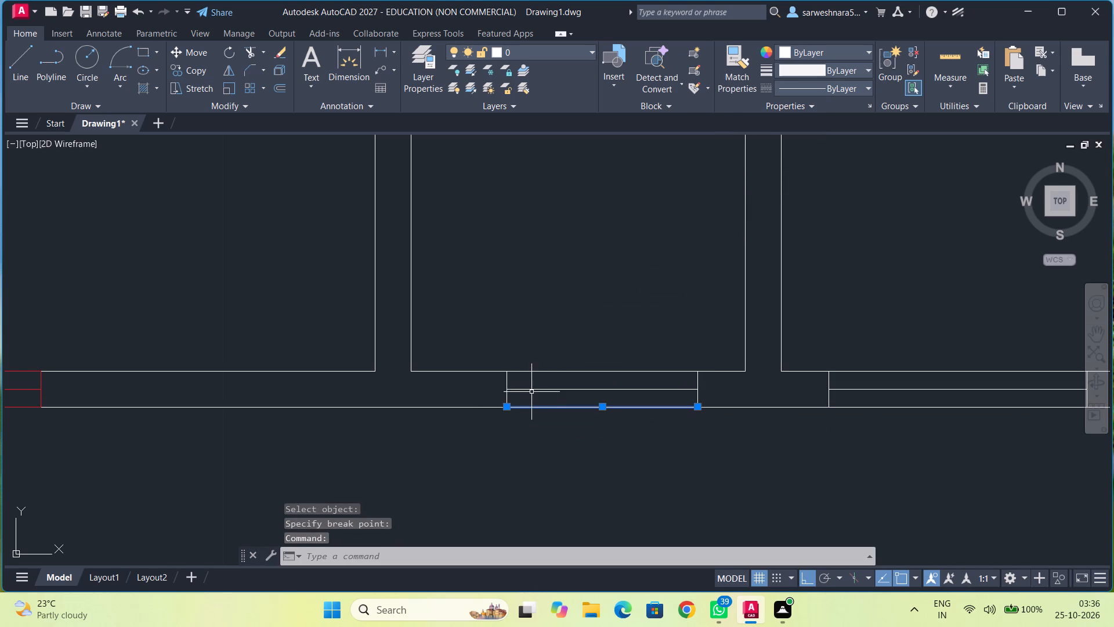
left_click(533, 387)
double_click(538, 370)
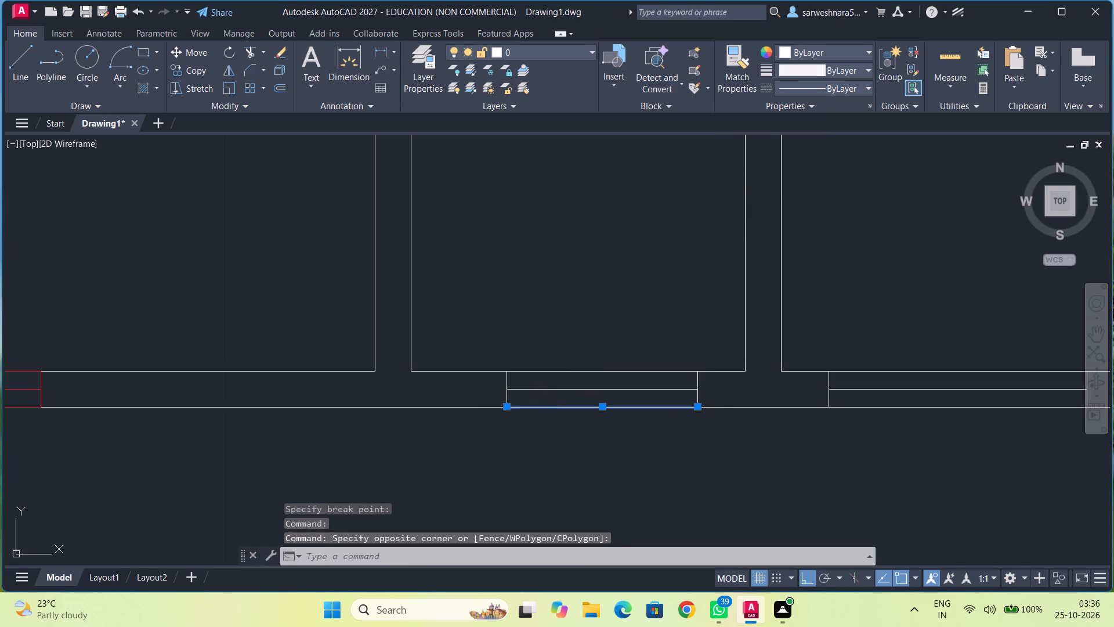
left_click(540, 389)
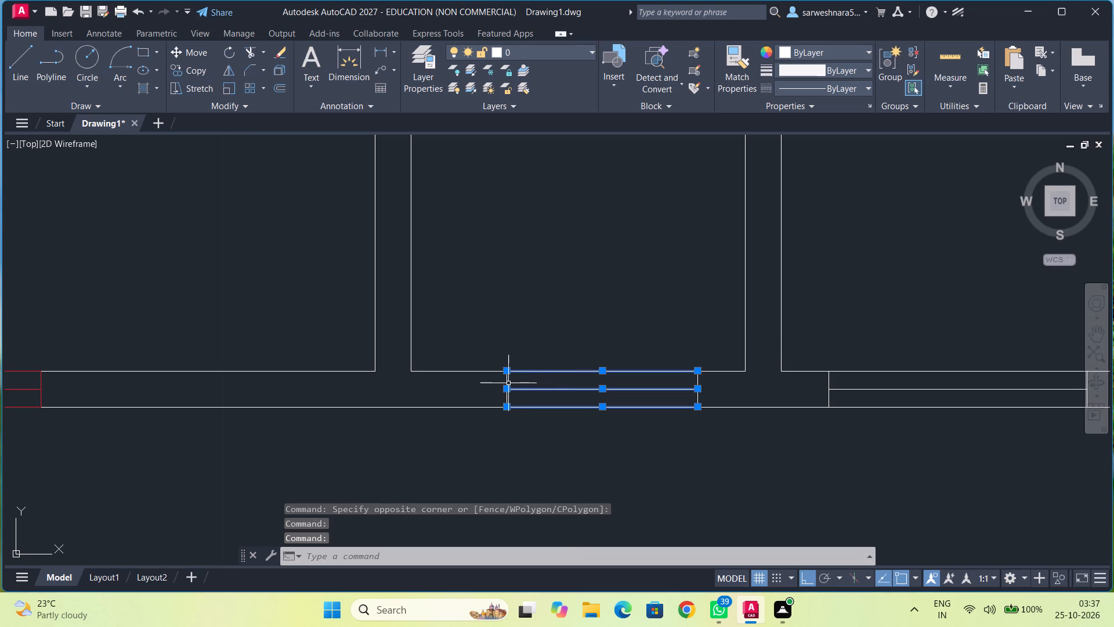
left_click(507, 383)
left_click(699, 384)
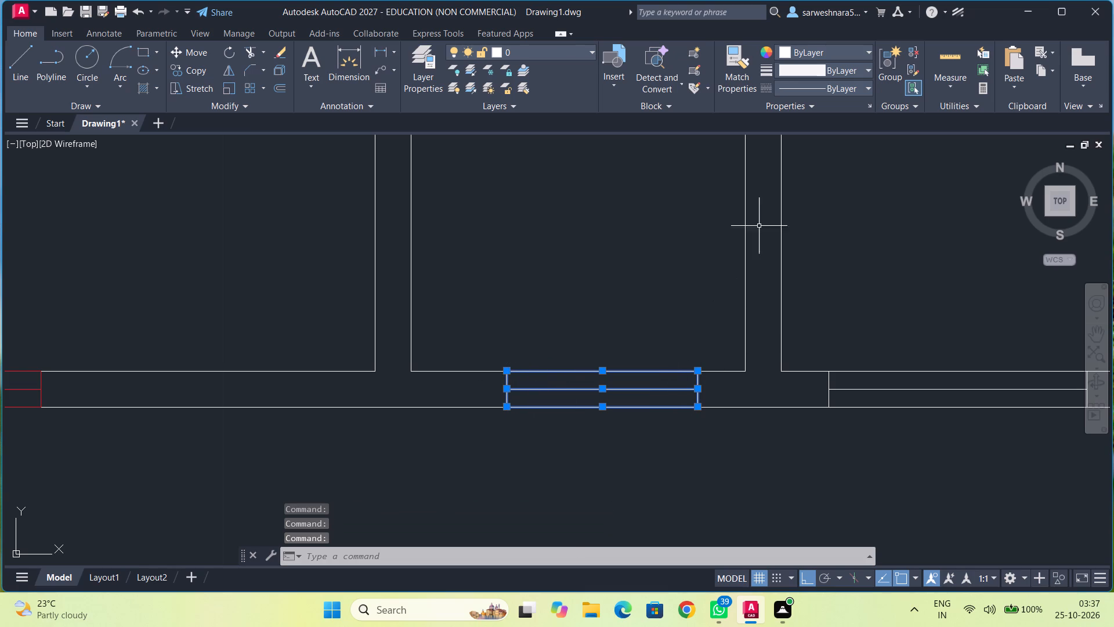
left_click(852, 53)
left_click(831, 131)
key("Escape")
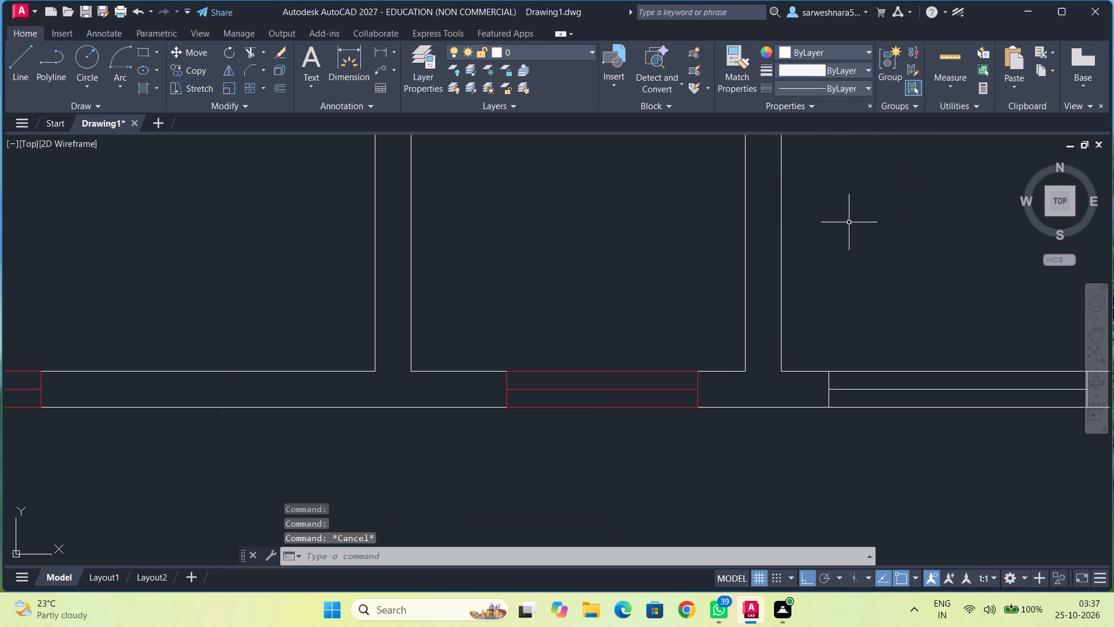
Break the inner south wall line of the room between the narrow room and the easternmost room at its window's east and west edges.
scroll(853, 230, "down", 1)
middle_click_drag(853, 230, 603, 246)
scroll(603, 246, "down", 1)
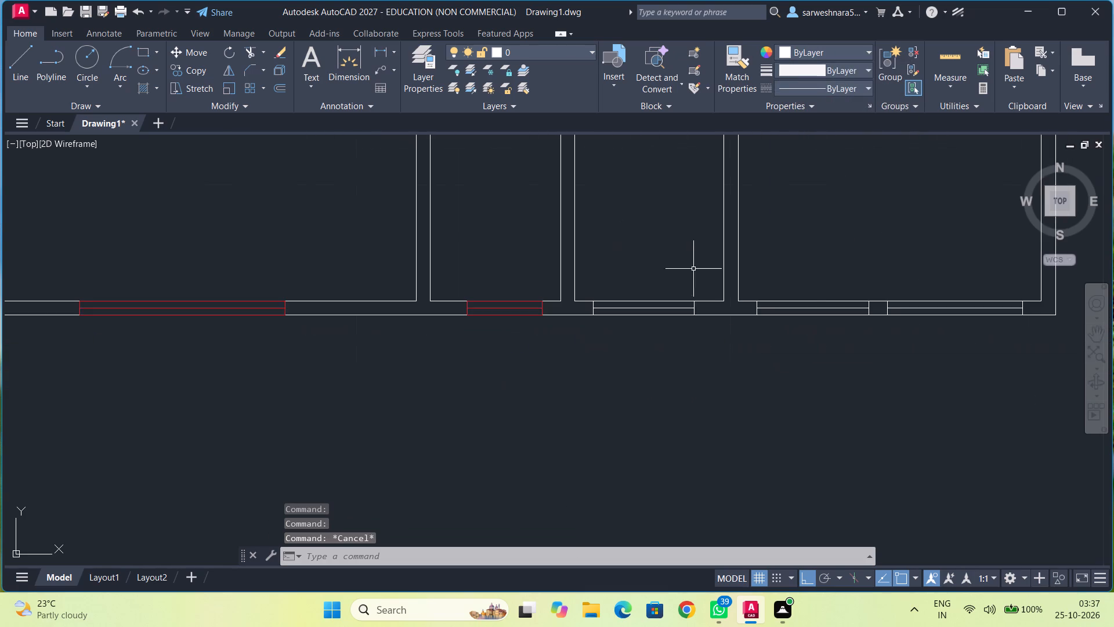
middle_click_drag(693, 269, 587, 278)
scroll(587, 278, "up", 2)
middle_click_drag(552, 282, 524, 258)
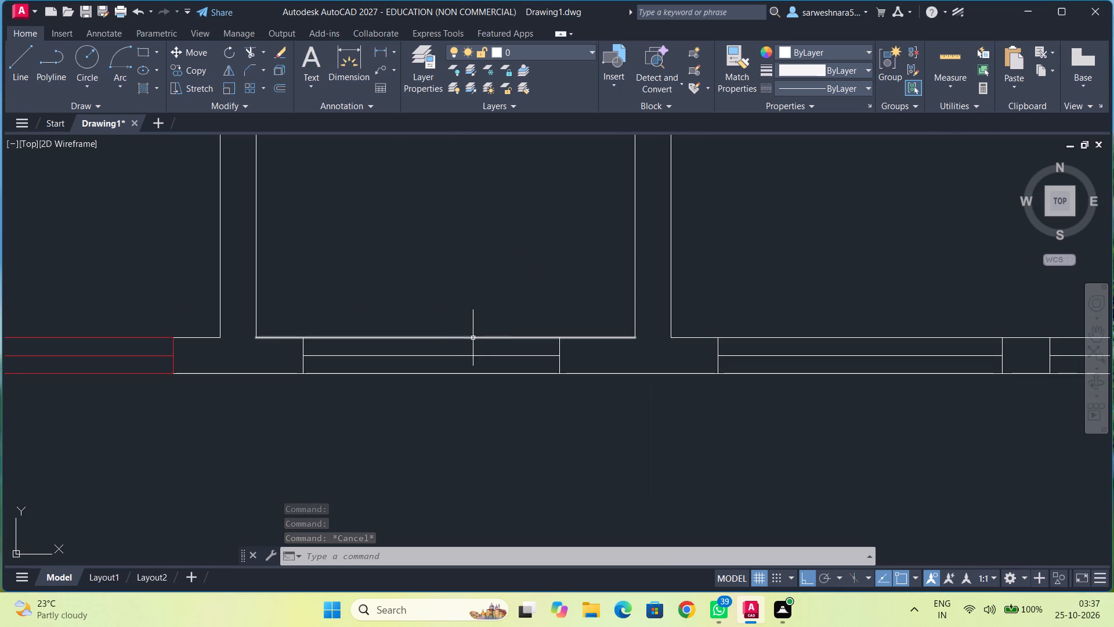
right_click(467, 384)
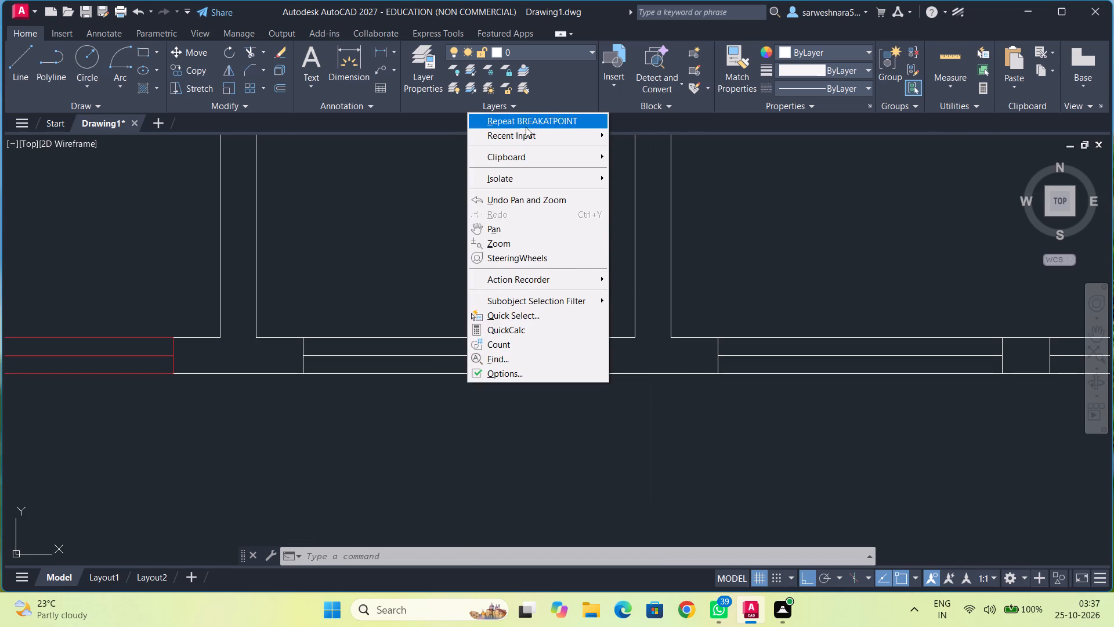
left_click(524, 121)
left_click(483, 337)
left_click(559, 338)
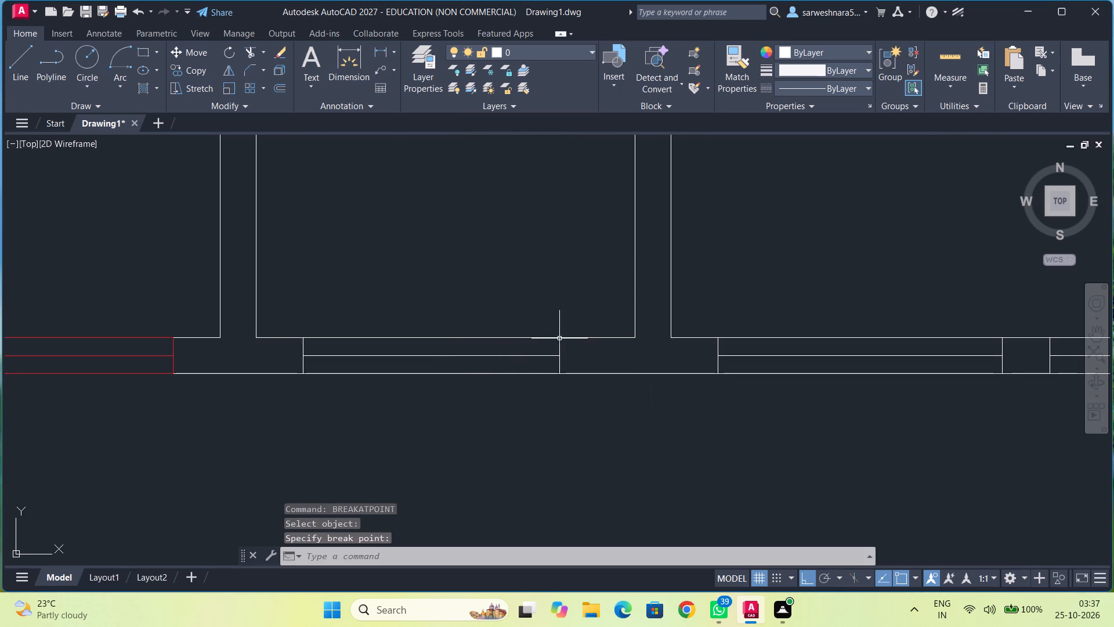
right_click(527, 325)
left_click(572, 58)
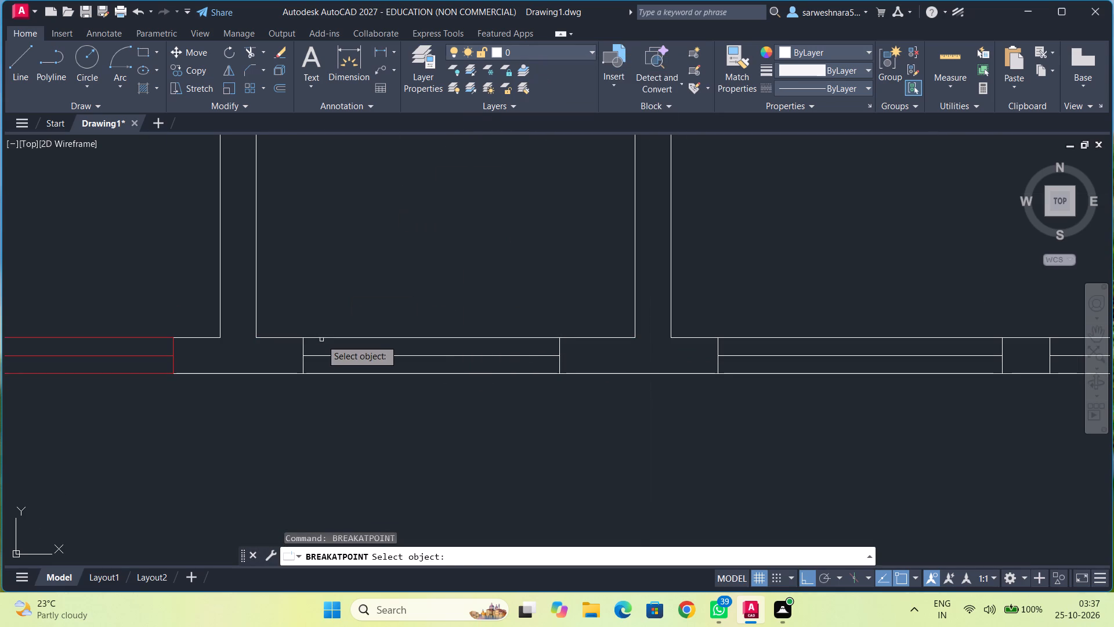
left_click(321, 340)
left_click(303, 338)
Break the outer south wall line at the east and west edges of that same room's window.
right_click(331, 327)
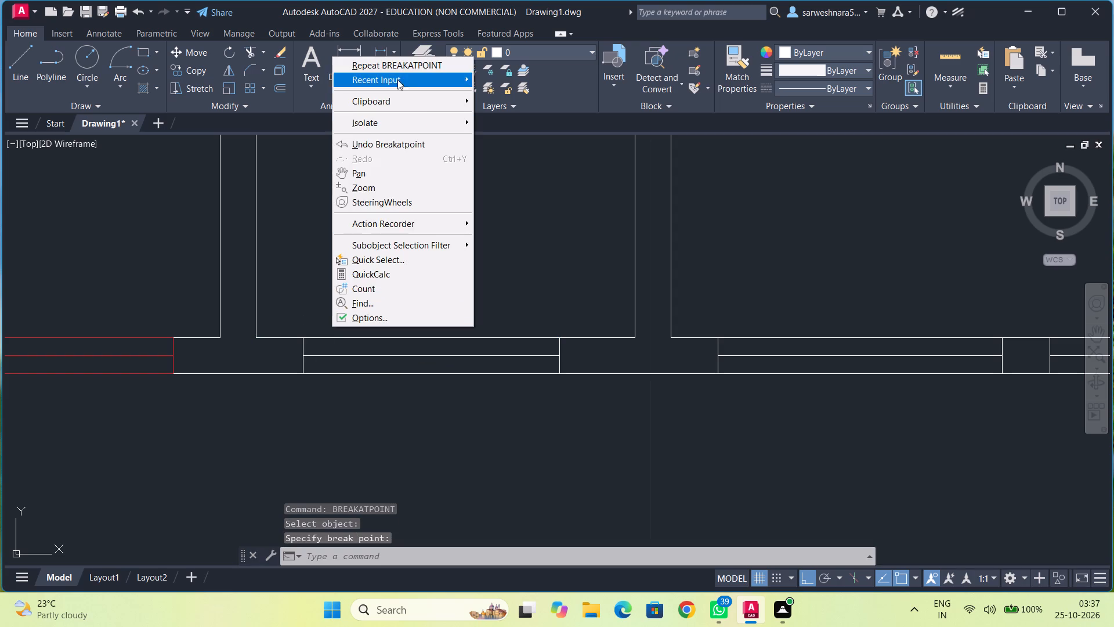
left_click(396, 67)
left_click(374, 372)
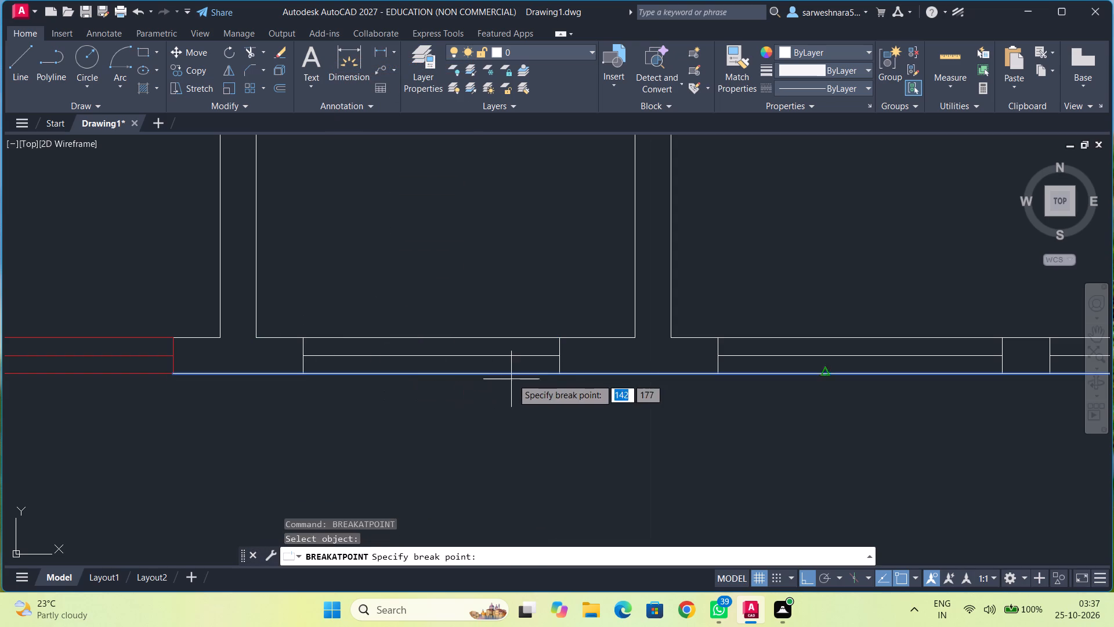
left_click(560, 373)
right_click(555, 376)
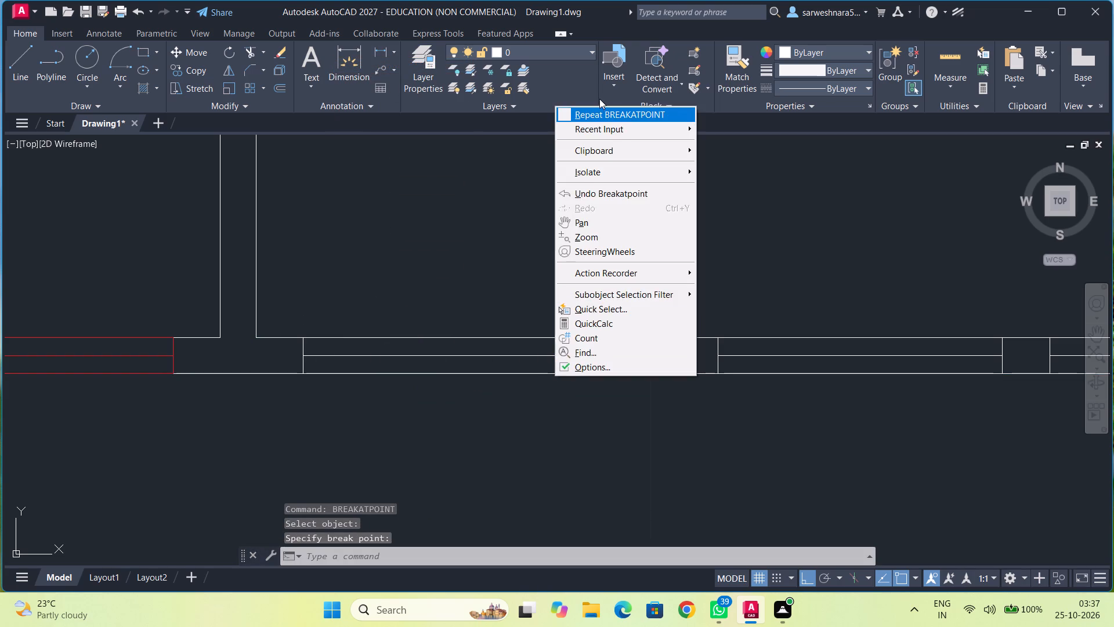
left_click(599, 114)
left_click(321, 374)
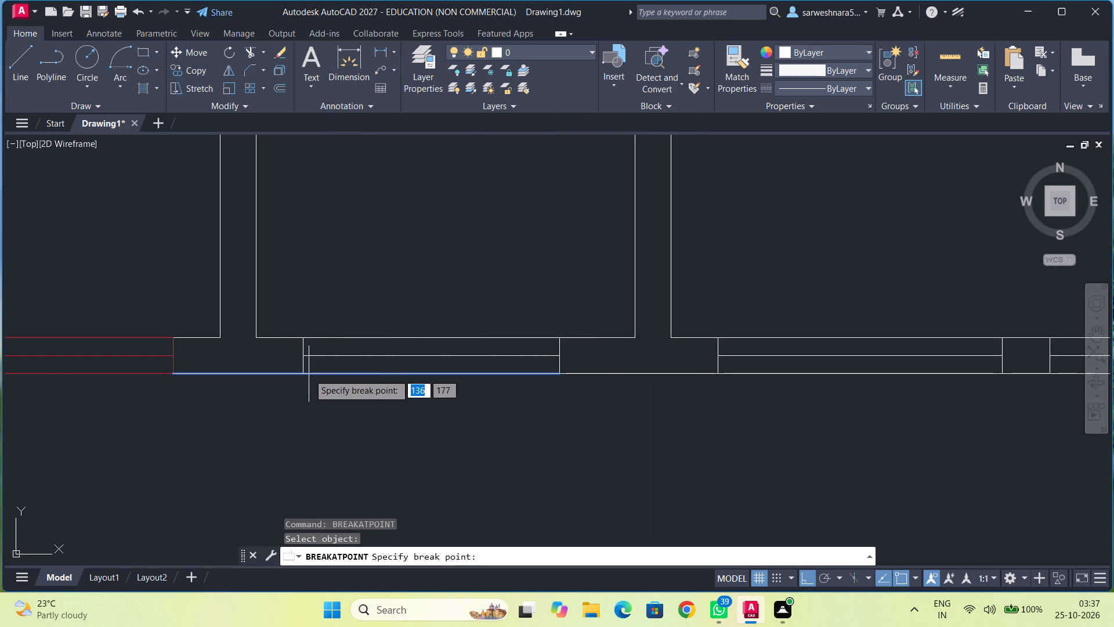
left_click(304, 374)
Colour that room's south window red like the finished windows, including its three long lines and both end lines.
left_click(318, 374)
left_click(325, 356)
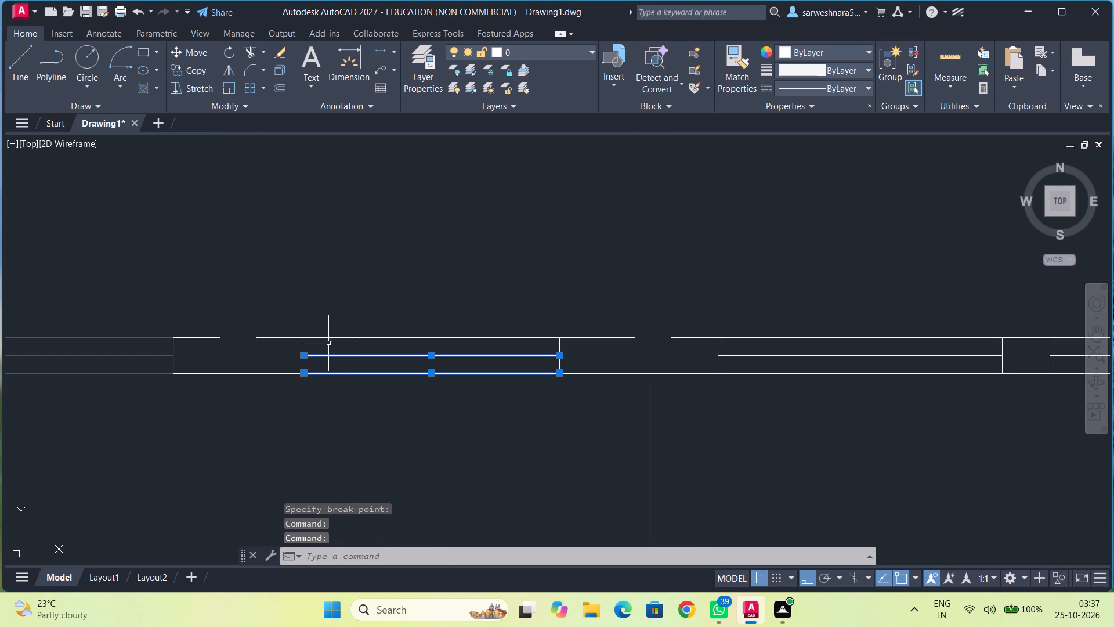
left_click(329, 336)
left_click(324, 338)
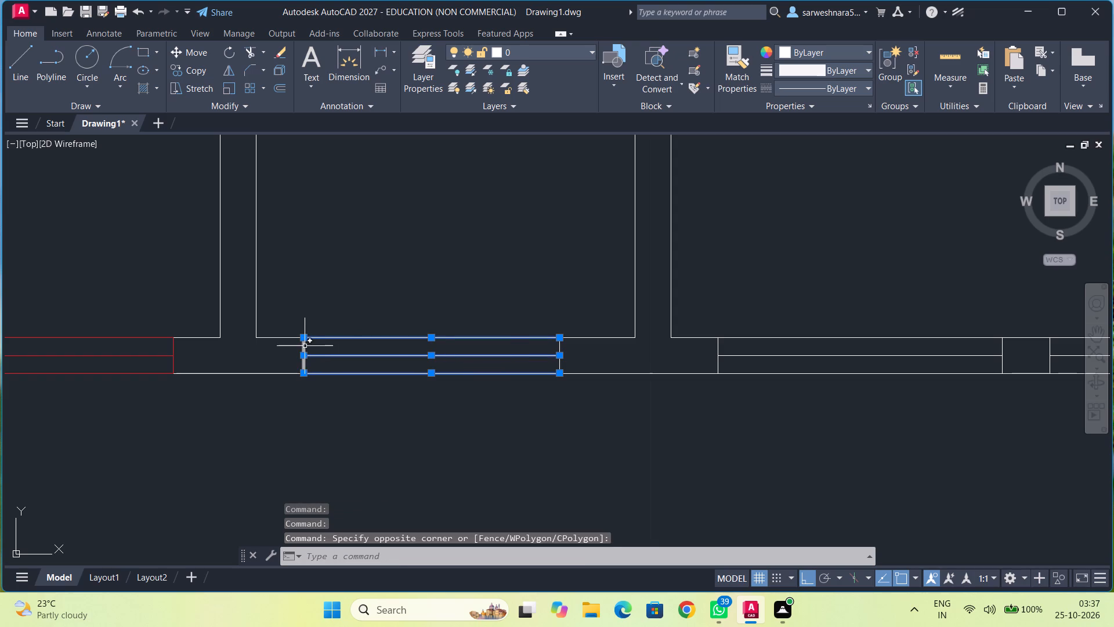
left_click(304, 346)
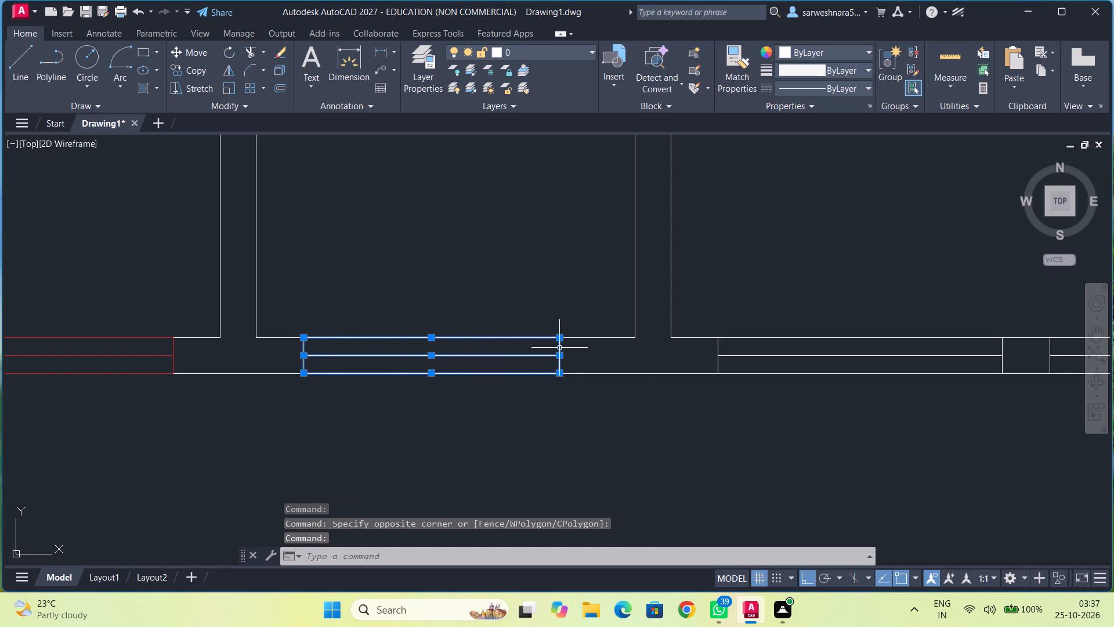
left_click(559, 348)
left_click(846, 55)
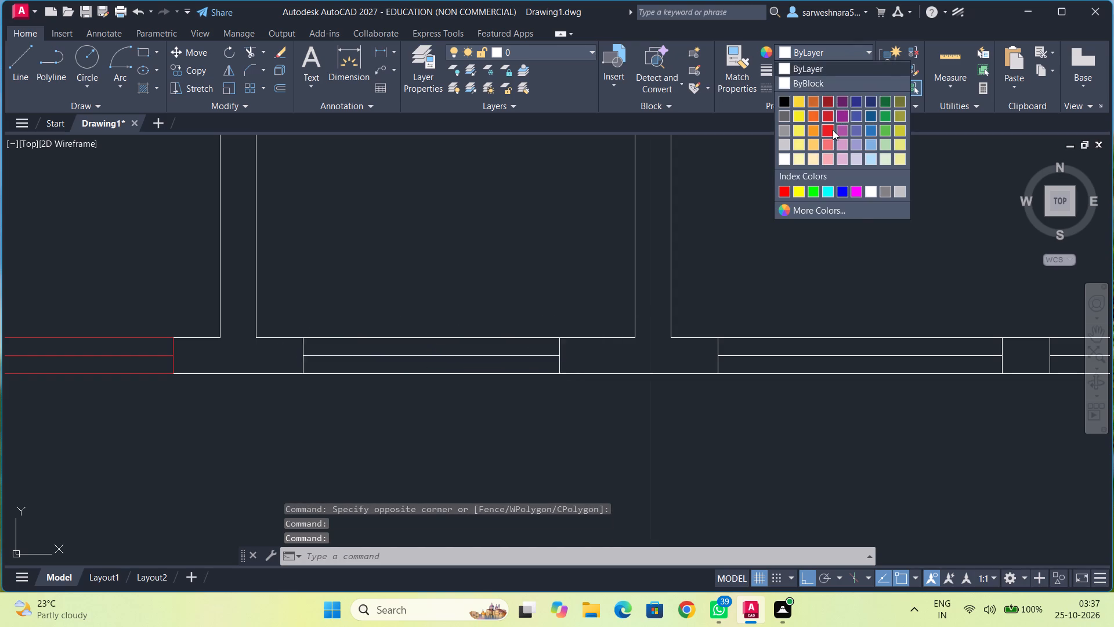
left_click(833, 130)
key("Escape")
Break the inner south wall line of the easternmost room at the east and west edges of its western window.
middle_click_drag(795, 207, 617, 197)
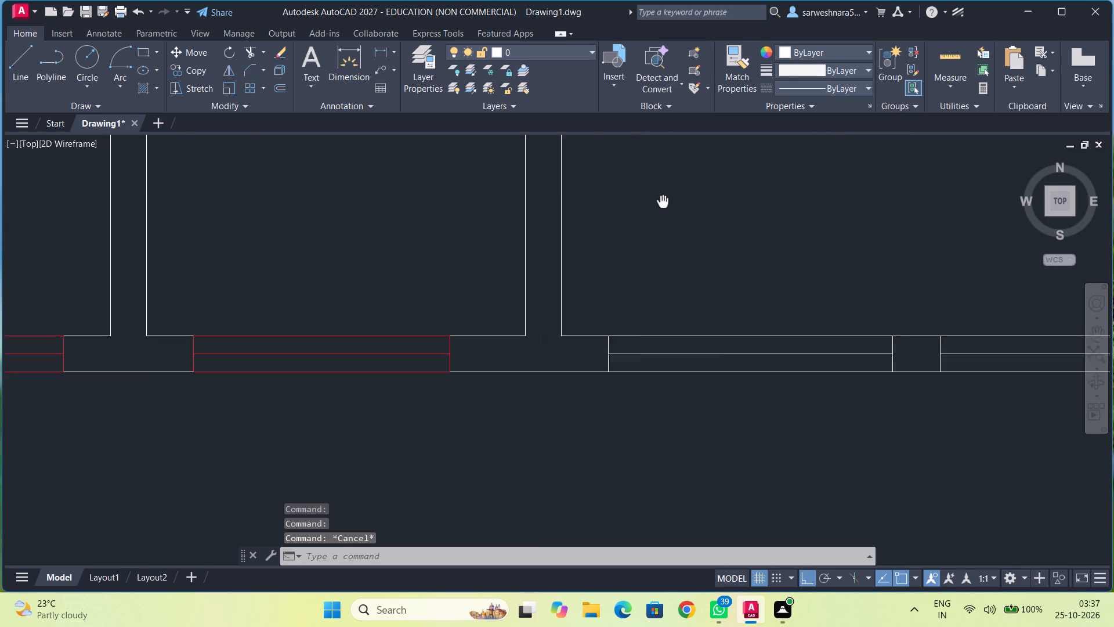
middle_click_drag(617, 197, 592, 193)
middle_click_drag(659, 224, 531, 220)
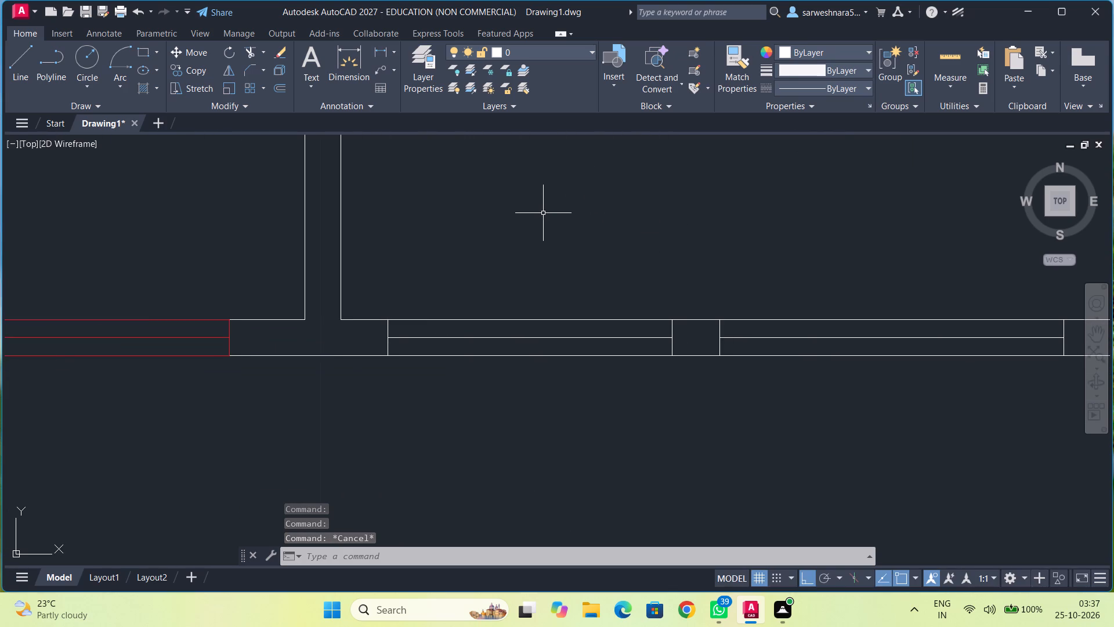
middle_click_drag(587, 262, 501, 239)
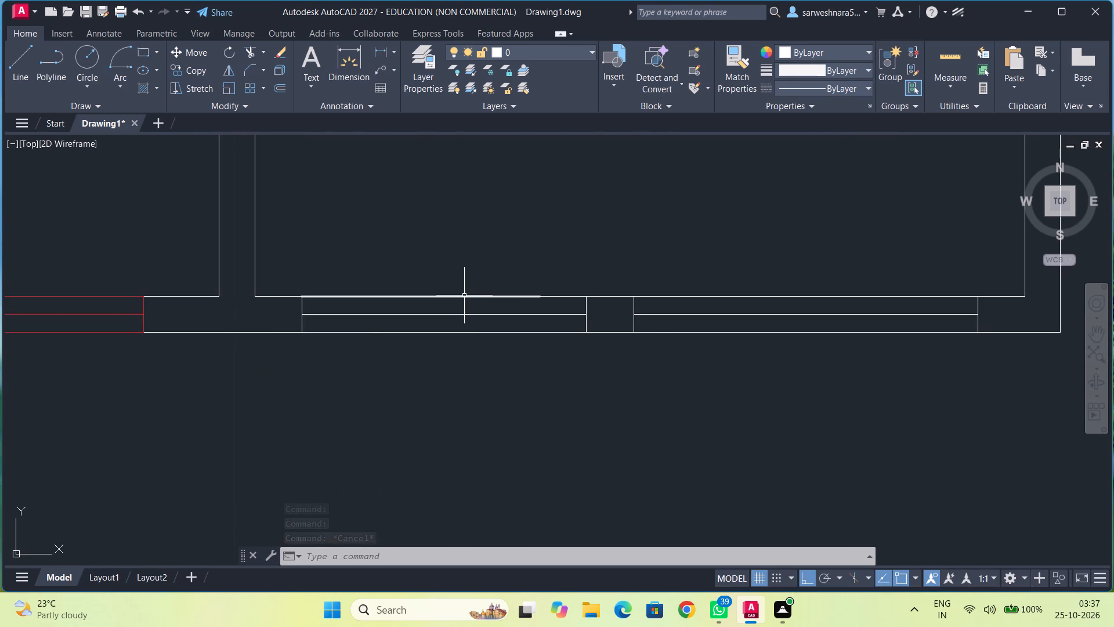
right_click_drag(526, 283, 532, 281)
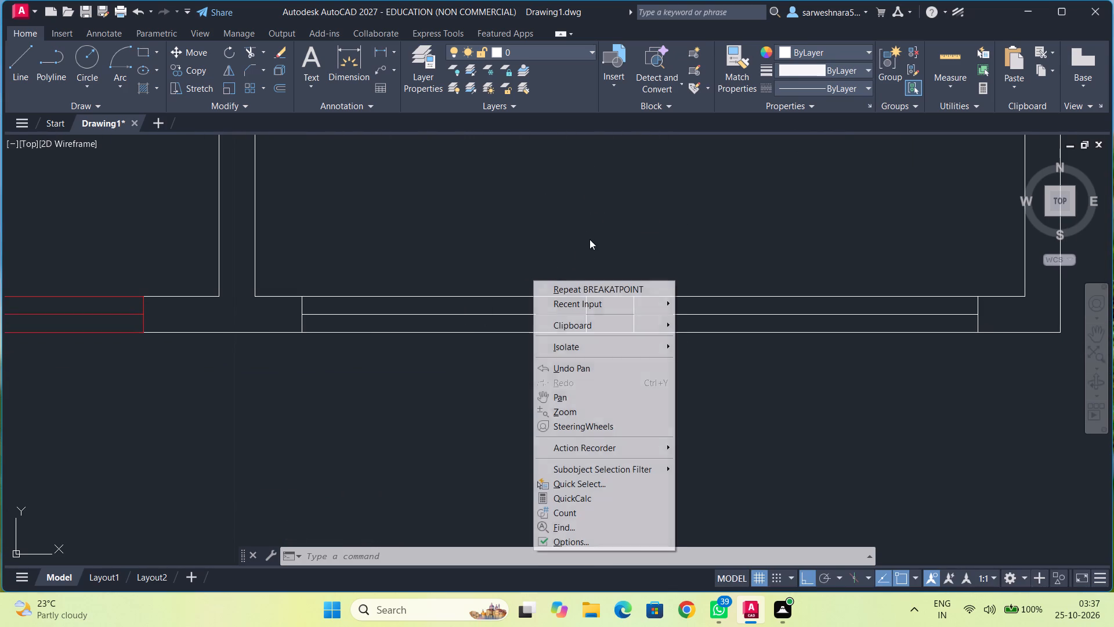
left_click(595, 283)
left_click(573, 298)
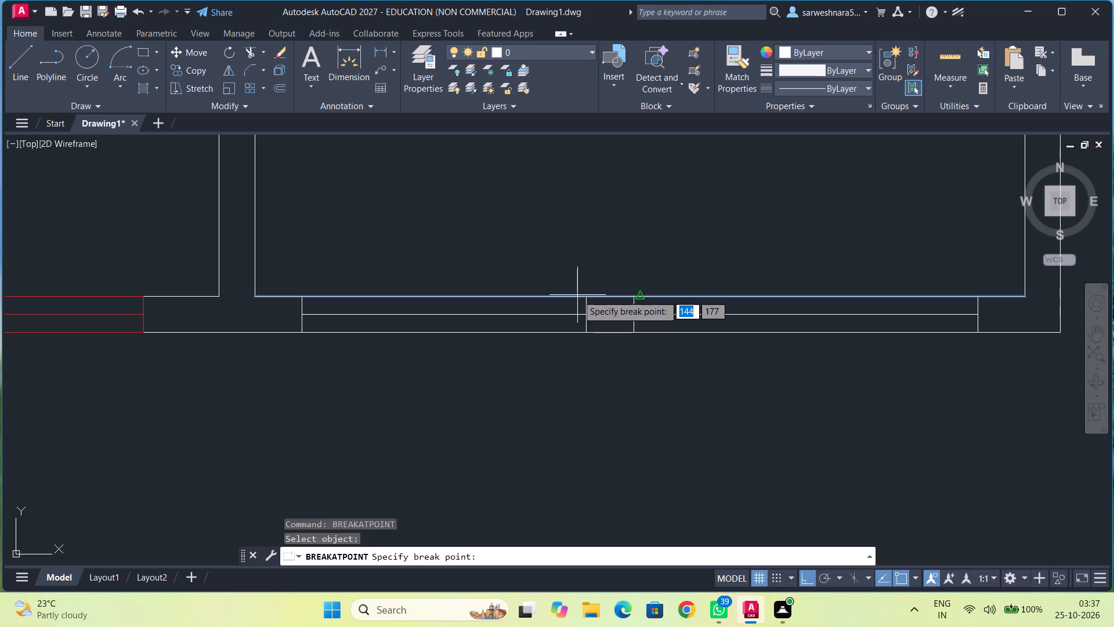
left_click(585, 297)
right_click(535, 285)
left_click(563, 290)
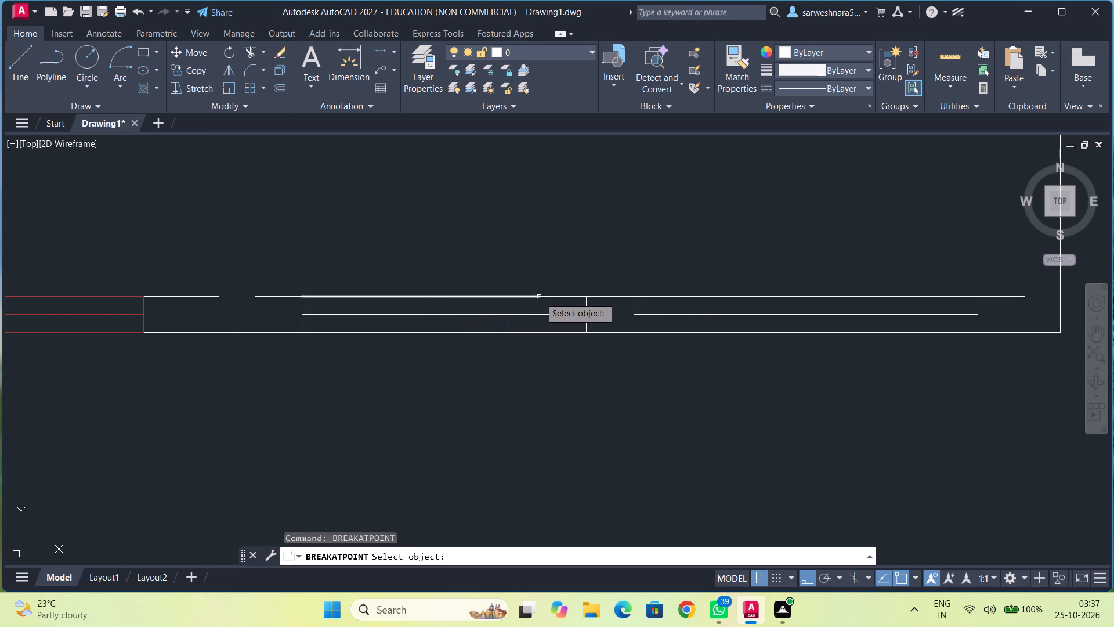
left_click(565, 297)
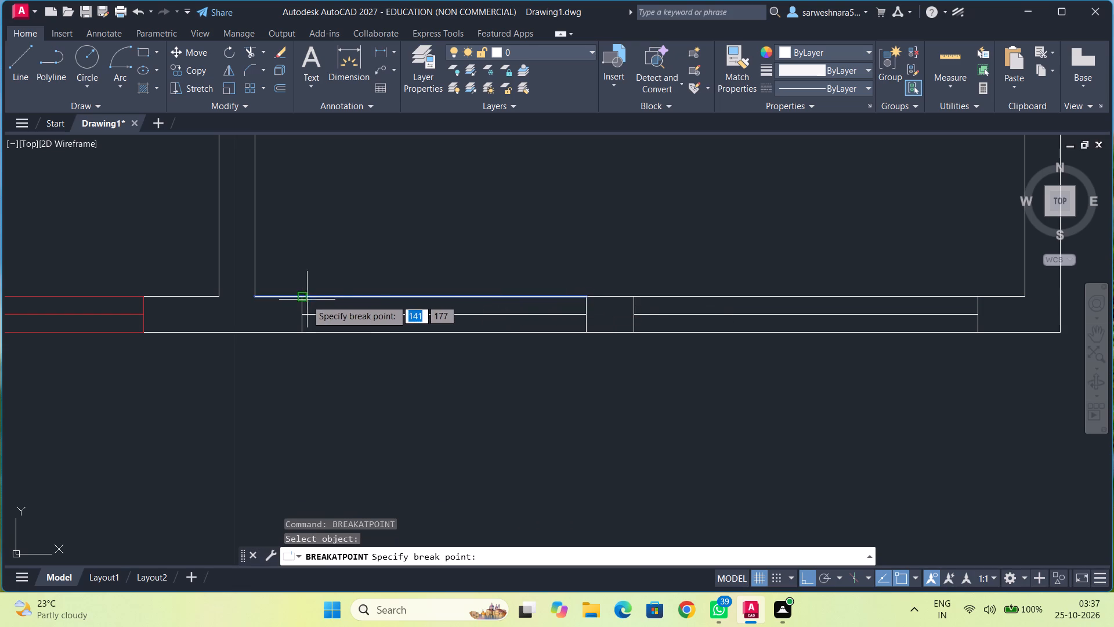
left_click(301, 297)
Break the outer south wall line at the east and west edges of the easternmost room's western window.
right_click(343, 284)
left_click(410, 286)
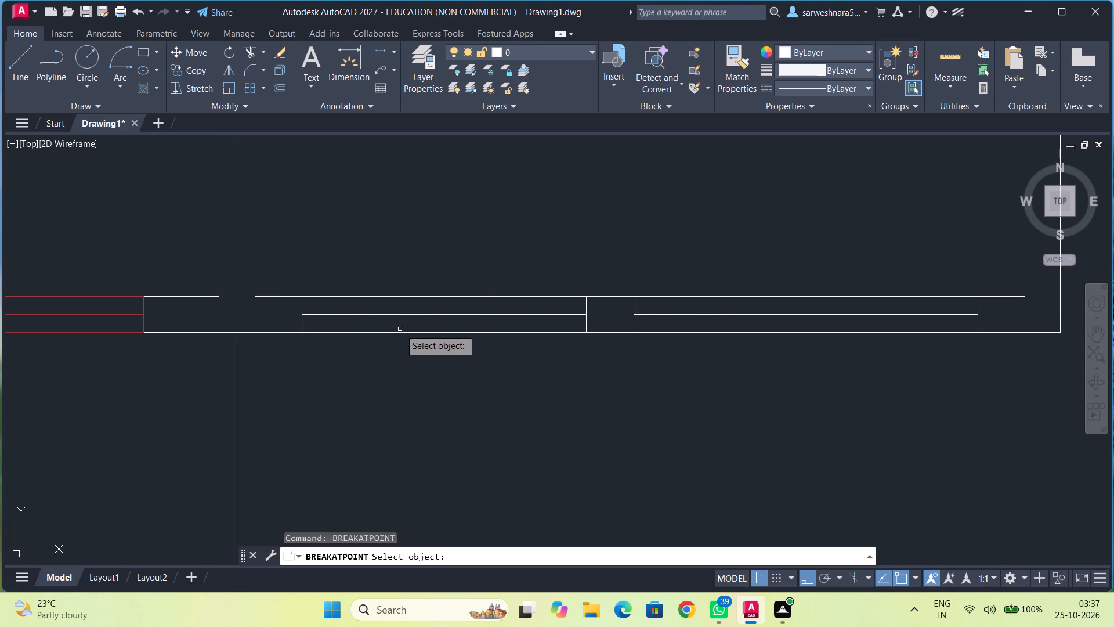
left_click(399, 333)
left_click(584, 333)
right_click(538, 334)
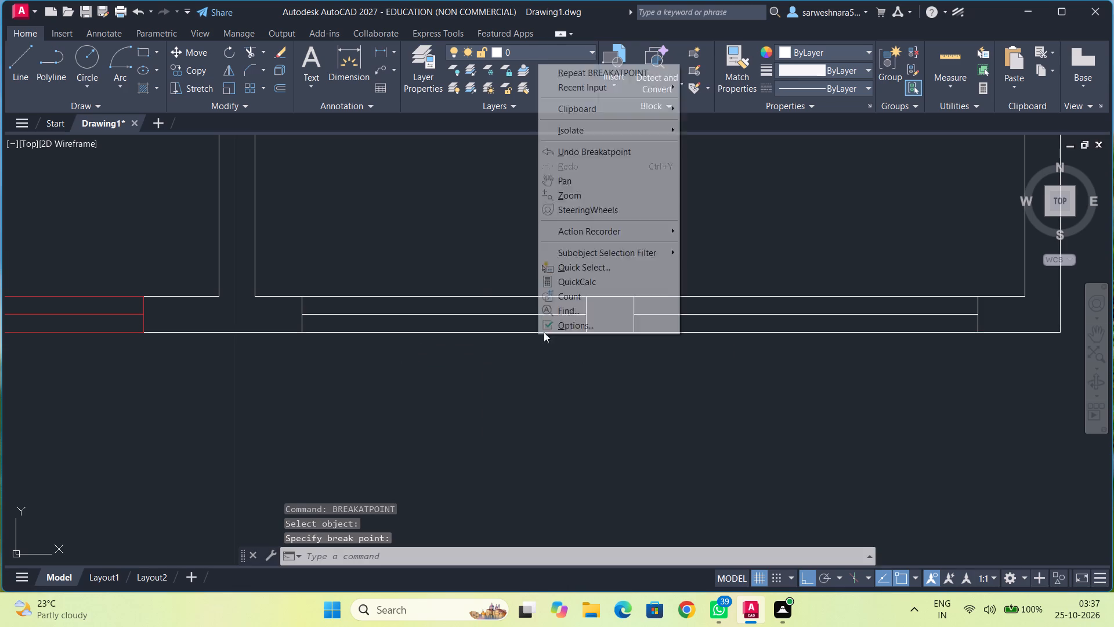
left_click(570, 82)
left_click(572, 75)
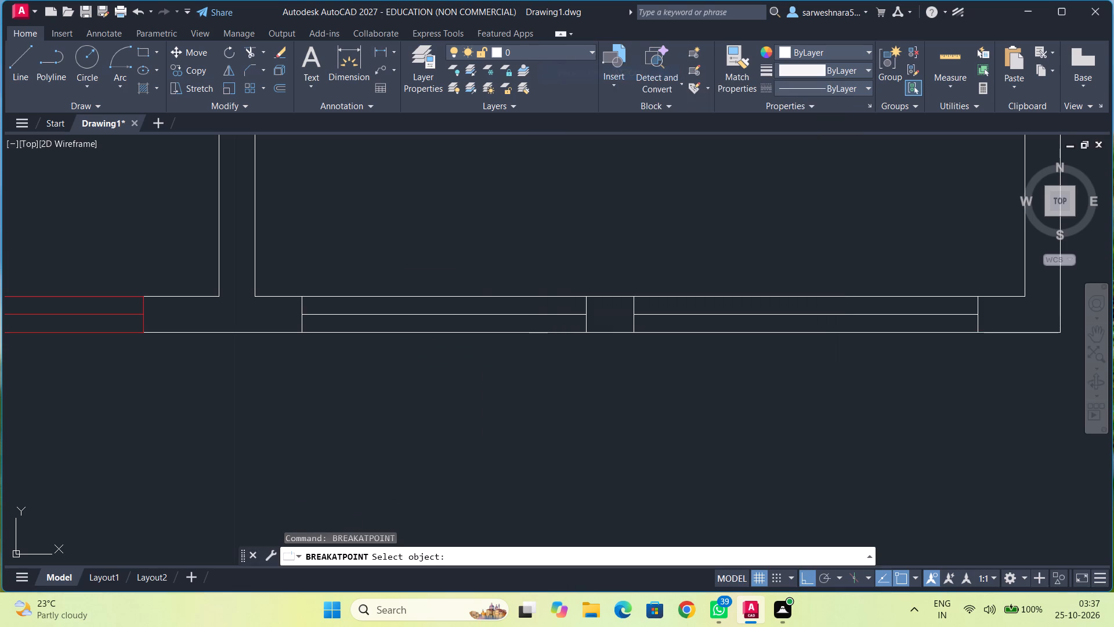
left_click(346, 332)
left_click(303, 330)
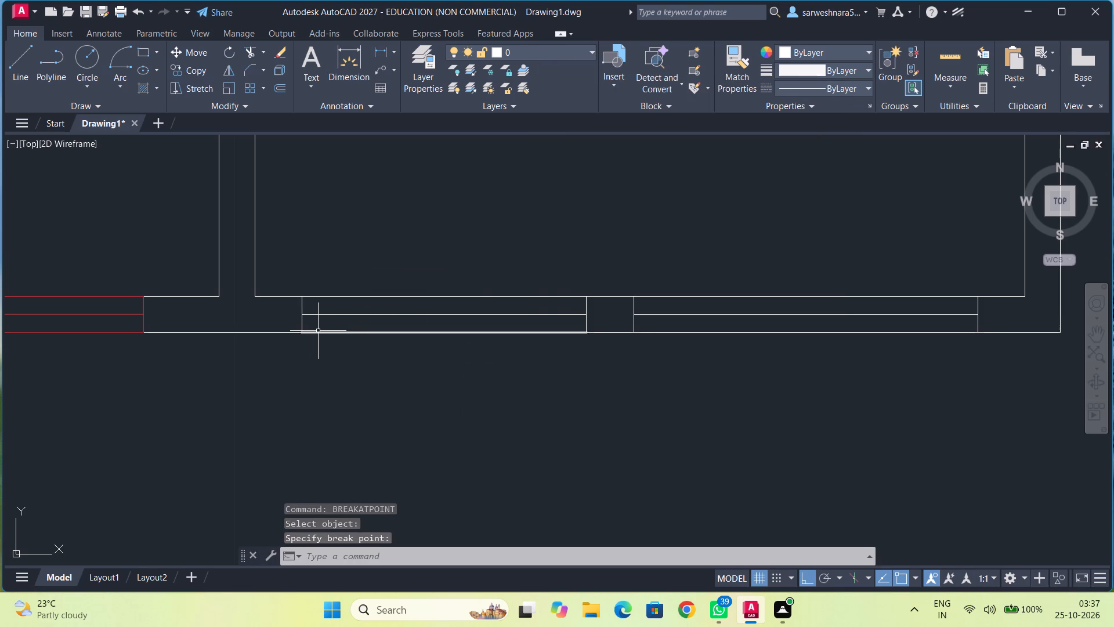
Colour the easternmost room's western south window red, including its outer, centre and inner lines, short overlapping pieces and west end line.
left_click(319, 332)
left_click(335, 316)
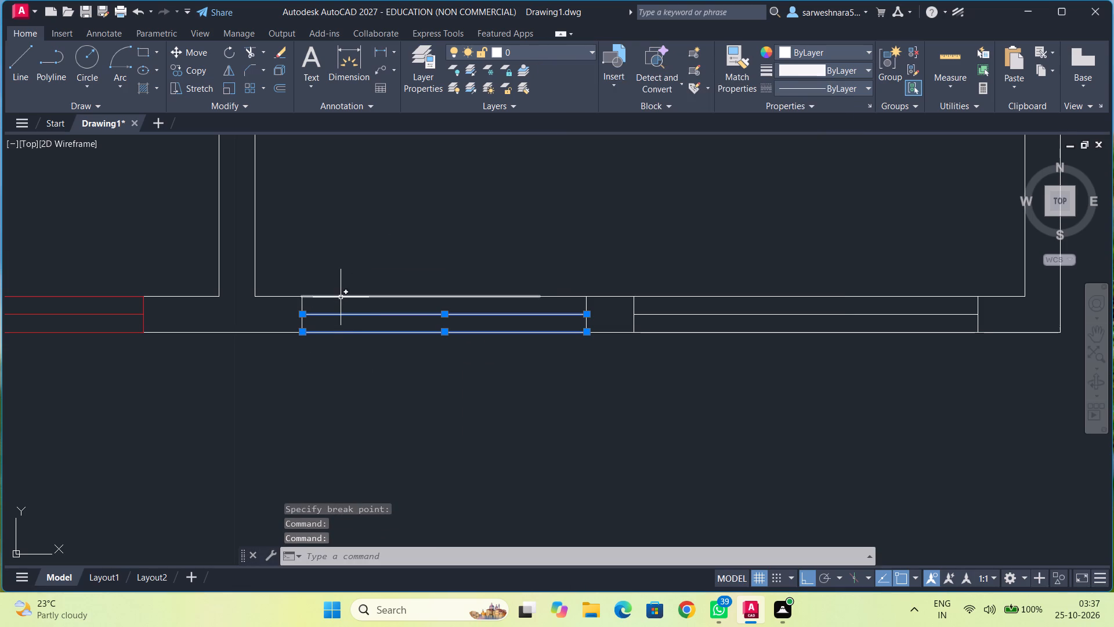
left_click(341, 296)
left_click(302, 302)
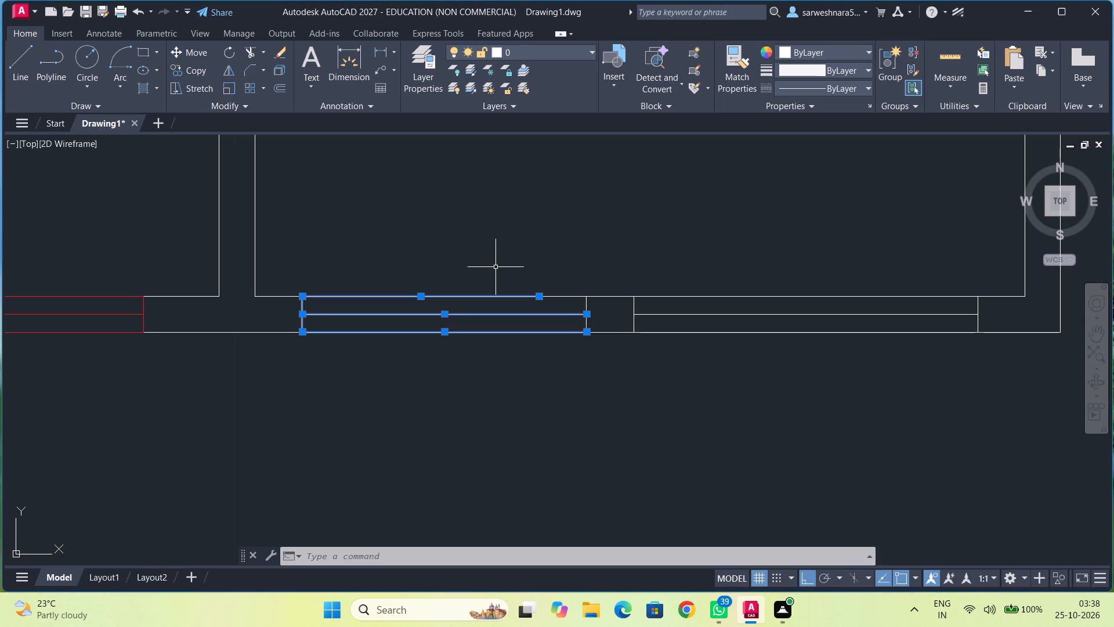
left_click(566, 295)
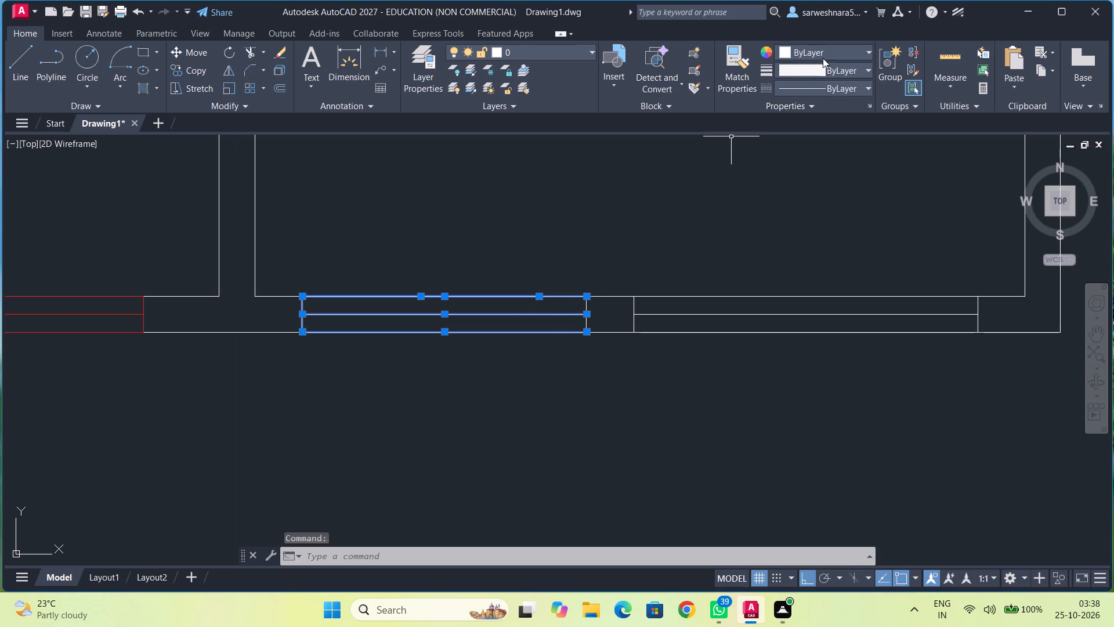
left_click(824, 56)
left_click(831, 131)
key("Escape")
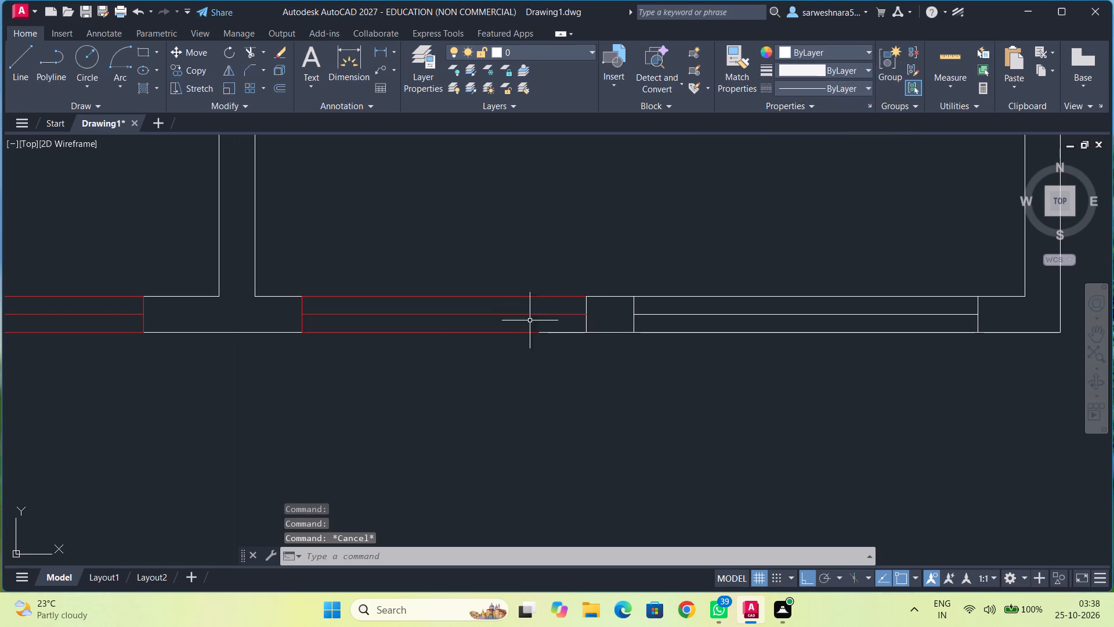
left_click(558, 334)
left_click(816, 56)
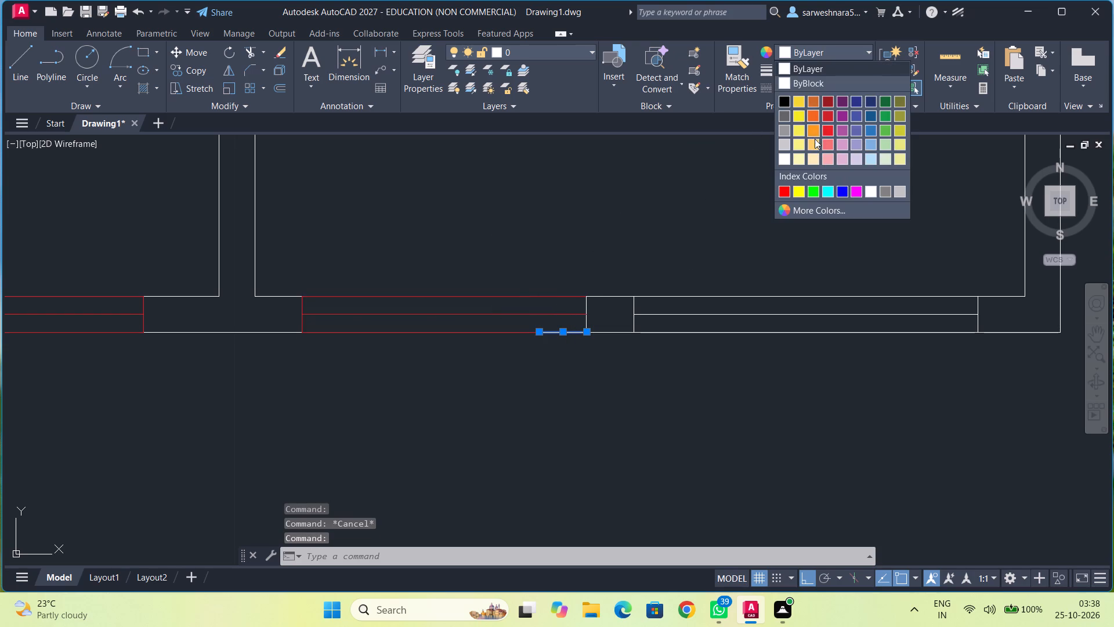
left_click(823, 128)
key("Escape")
Break the inner south wall line at the east and west edges of the easternmost room's eastern window.
scroll(633, 186, "down", 1)
middle_click_drag(613, 186, 776, 210)
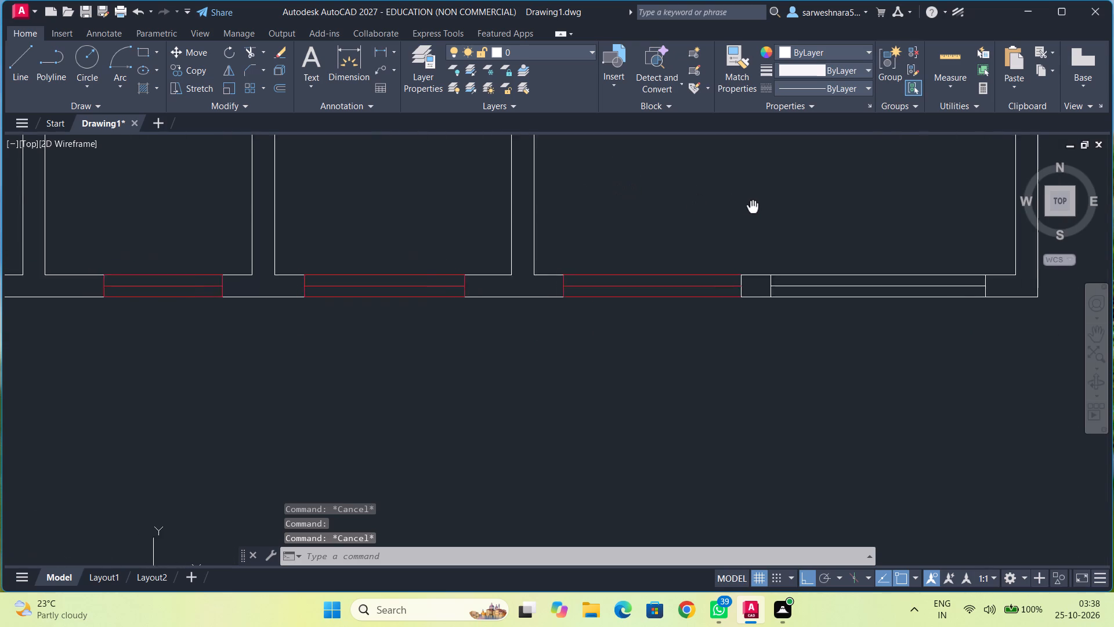
middle_click_drag(776, 210, 802, 209)
middle_click_drag(868, 204, 520, 219)
middle_click_drag(675, 227, 539, 237)
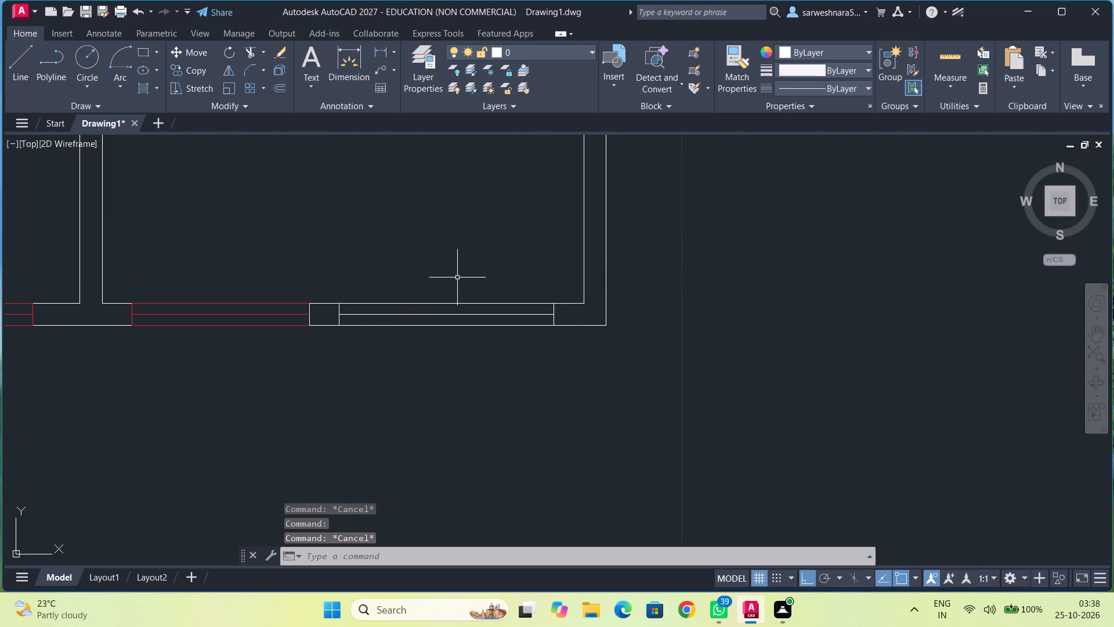
scroll(457, 278, "up", 1)
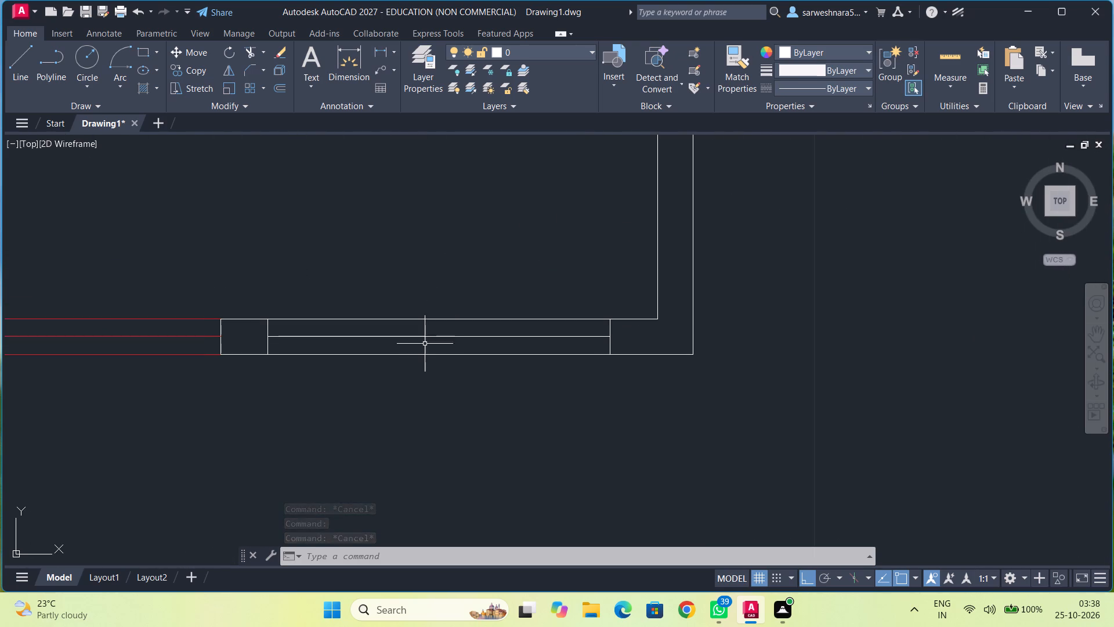
right_click(433, 300)
left_click(483, 305)
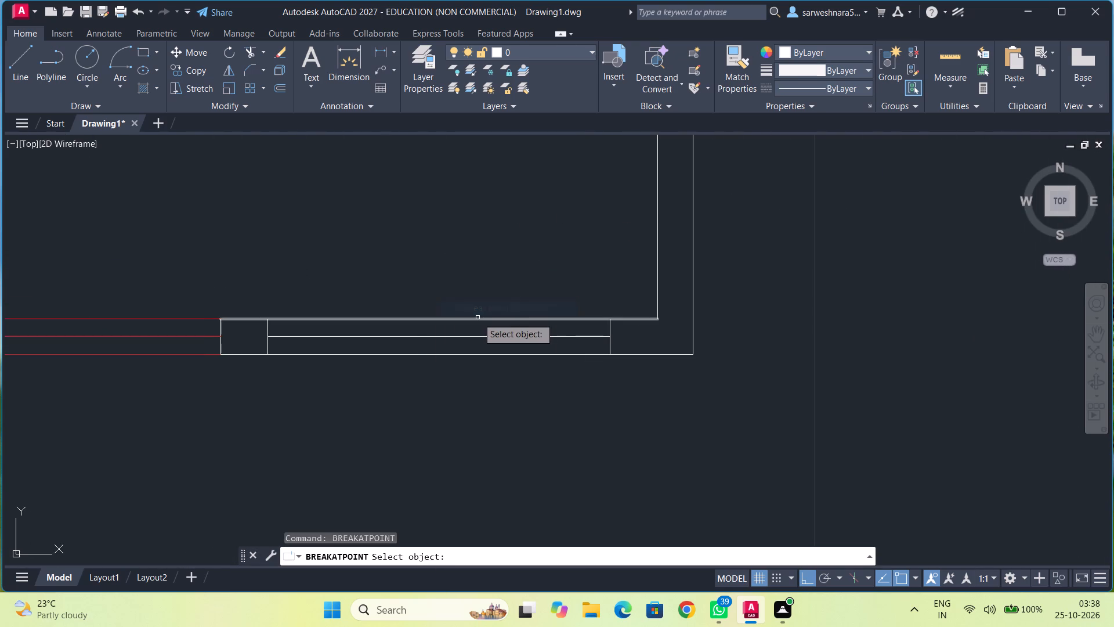
left_click(478, 319)
left_click(612, 318)
right_click_drag(567, 312, 583, 312)
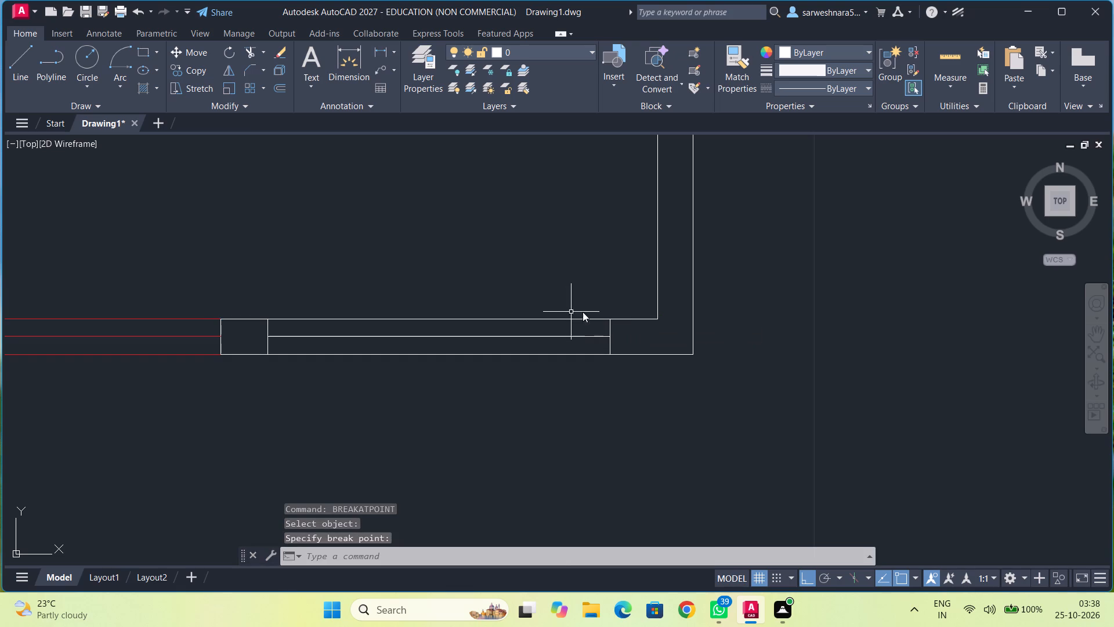
right_click_drag(583, 312, 574, 312)
left_click(594, 320)
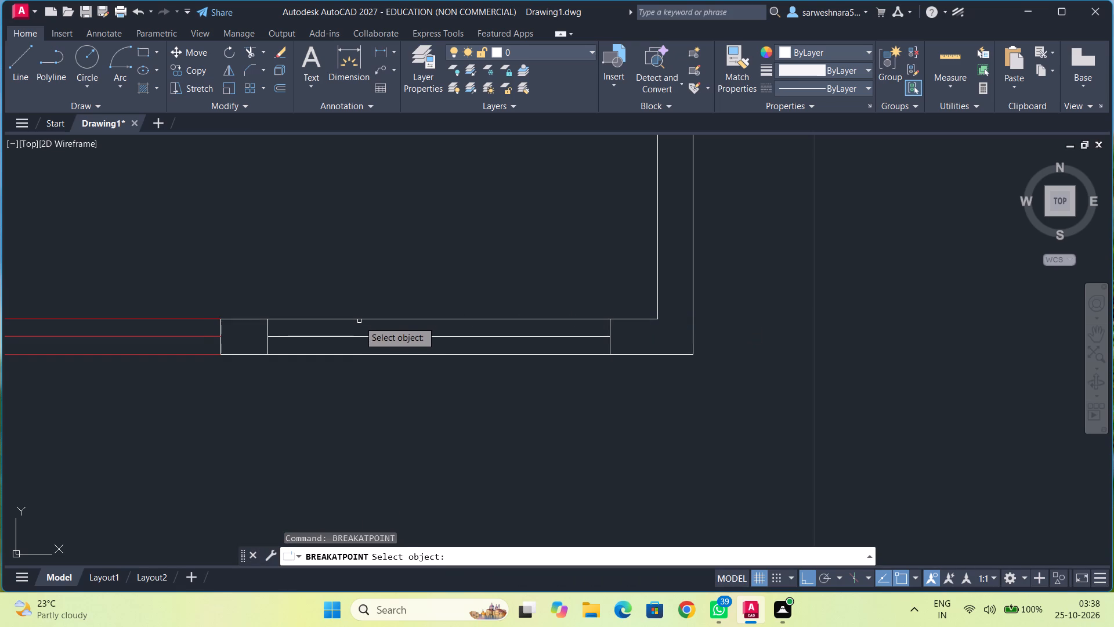
left_click(359, 321)
left_click(359, 319)
left_click(265, 320)
Break the outer south wall line at the west and east edges of the easternmost room's eastern window.
right_click(290, 312)
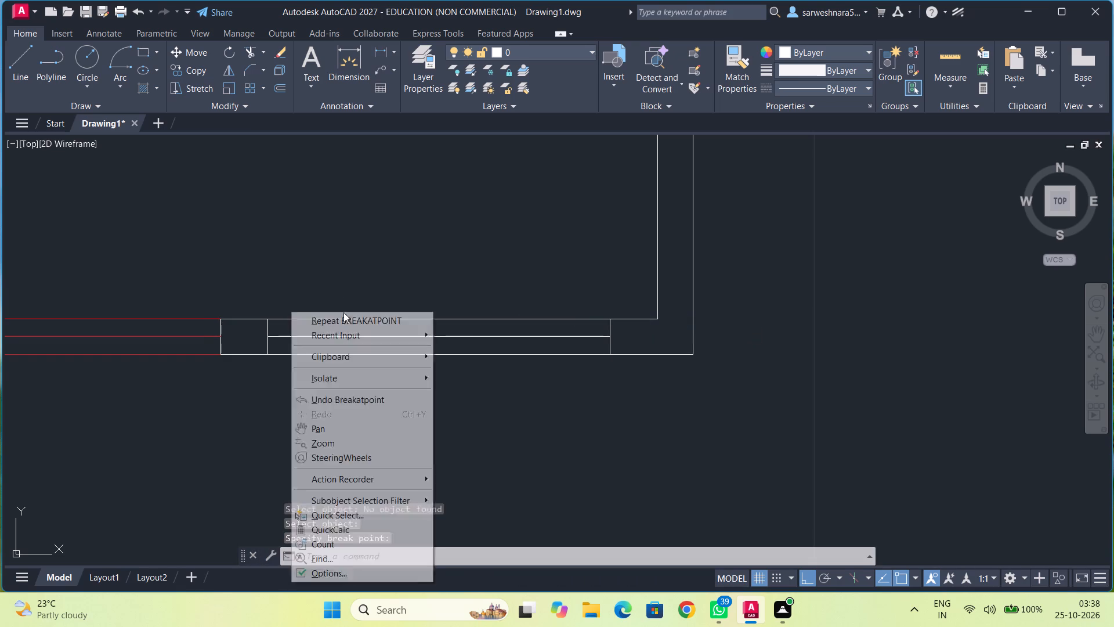
left_click(353, 316)
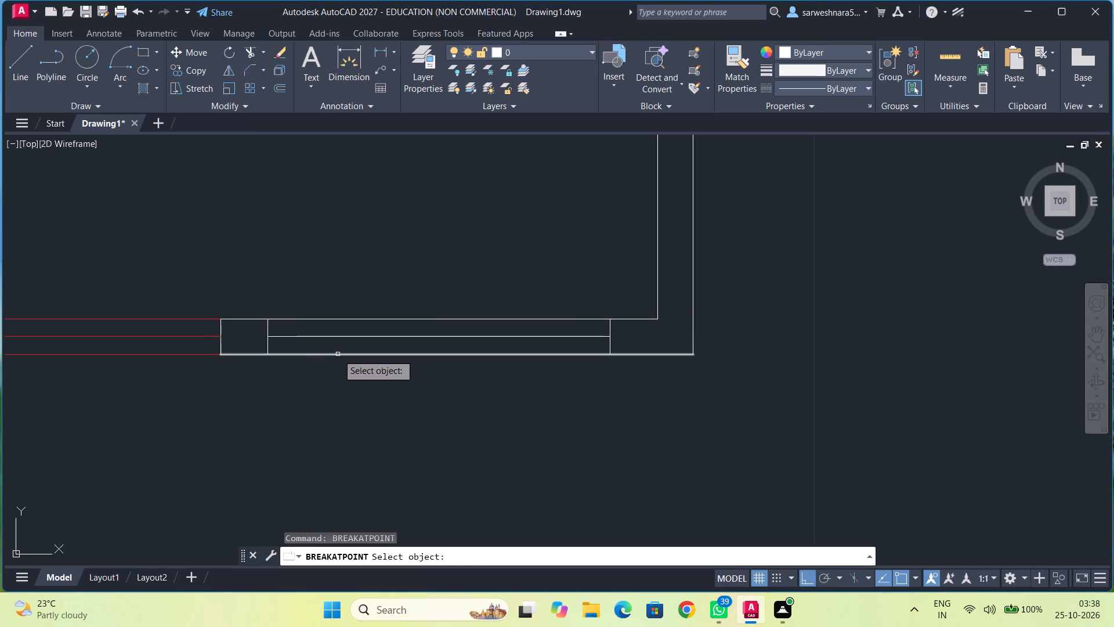
left_click(338, 354)
left_click(267, 354)
right_click(310, 364)
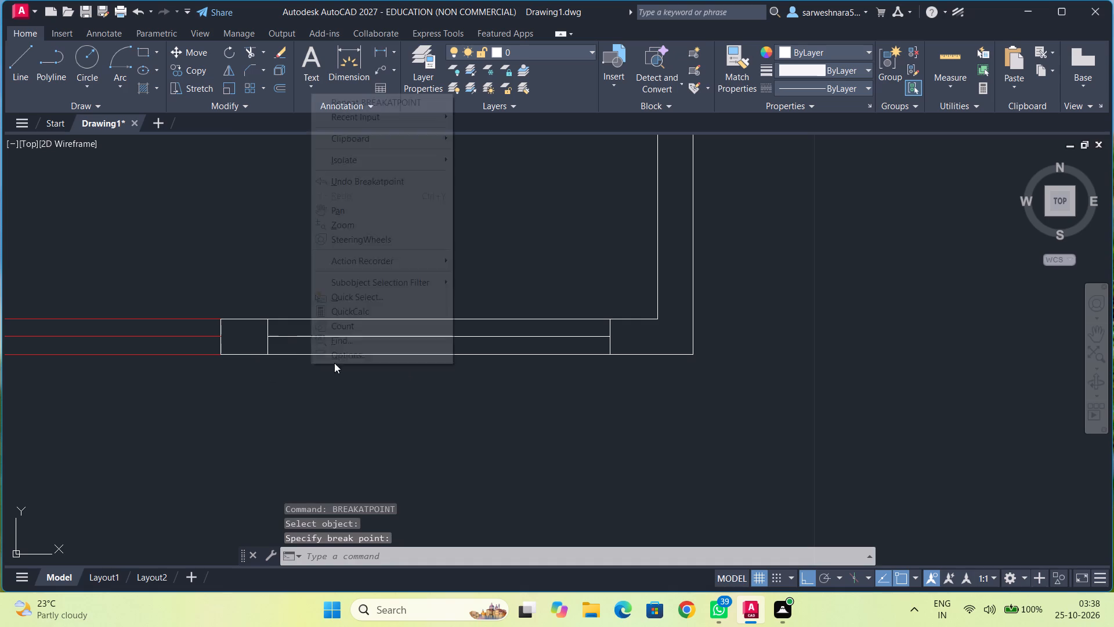
left_click(382, 105)
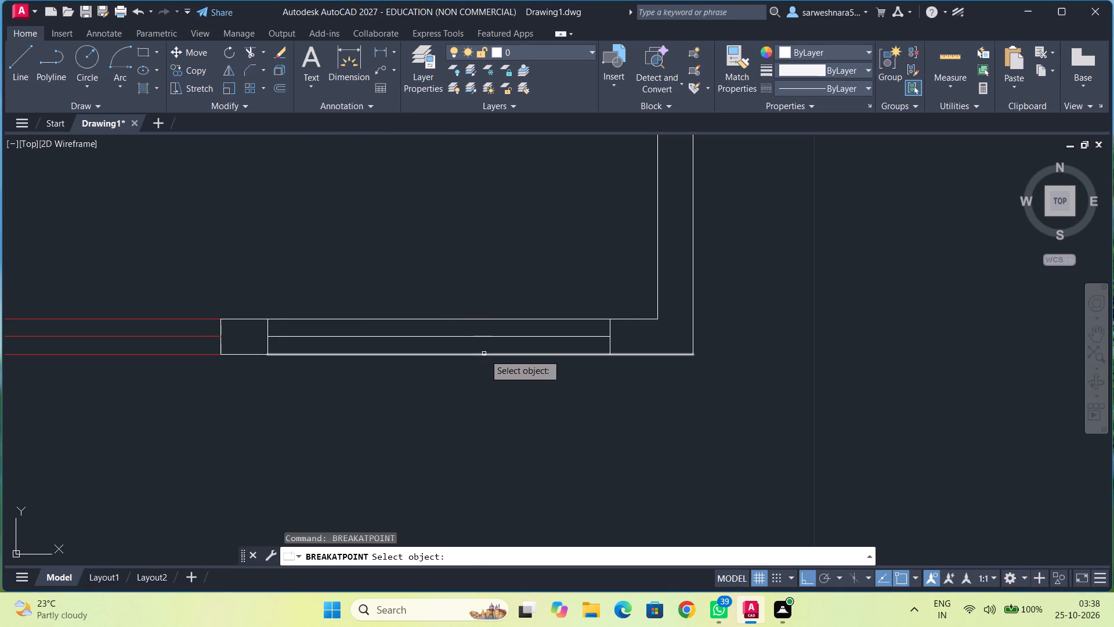
left_click(489, 356)
left_click(610, 354)
key("Escape")
Colour the outer, centre and inner long lines of the easternmost room's eastern south window red.
left_click(598, 355)
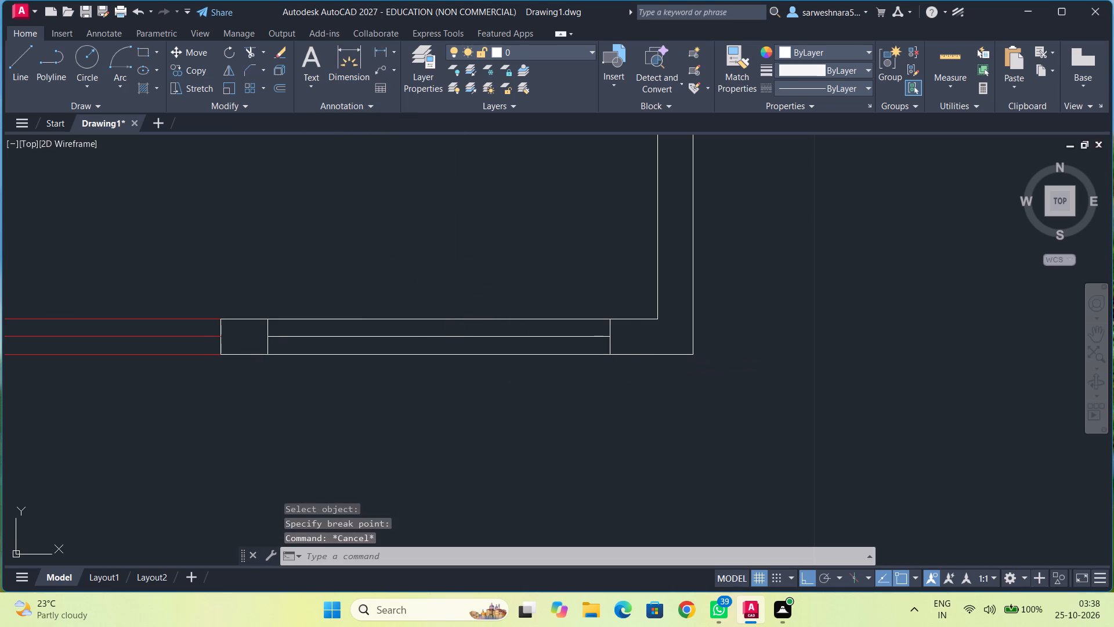
left_click(595, 338)
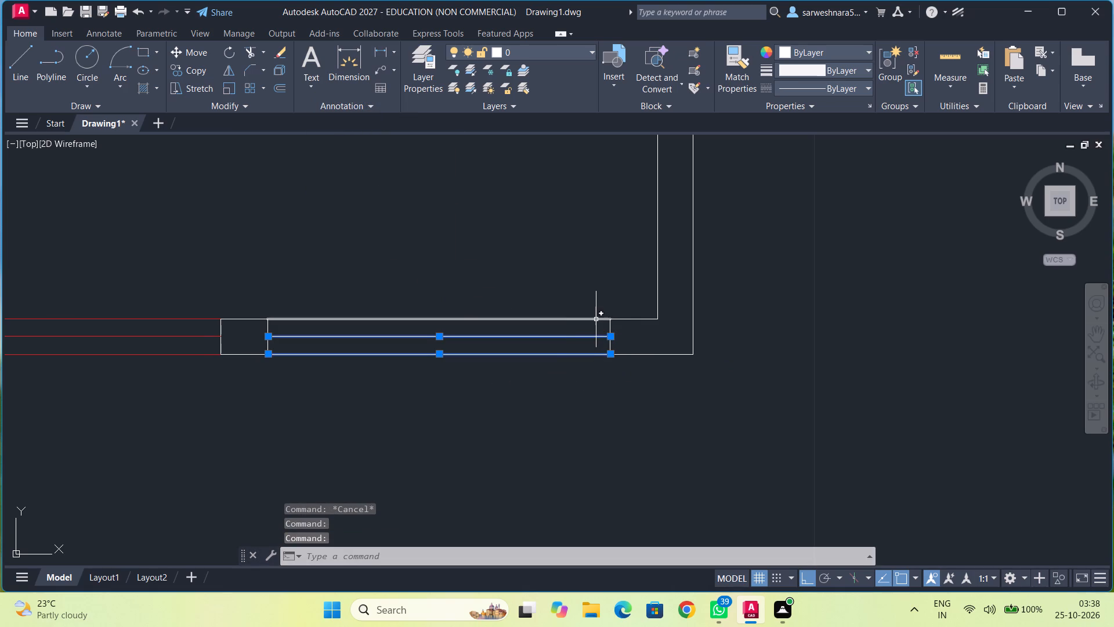
left_click(596, 319)
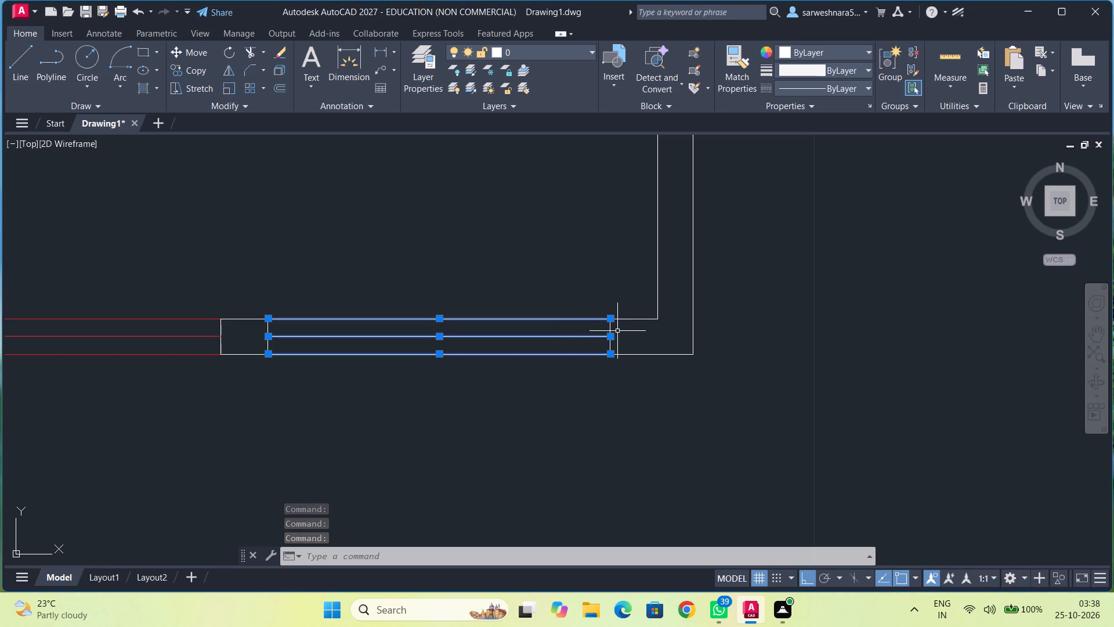
left_click(844, 45)
left_click(827, 131)
key("Escape")
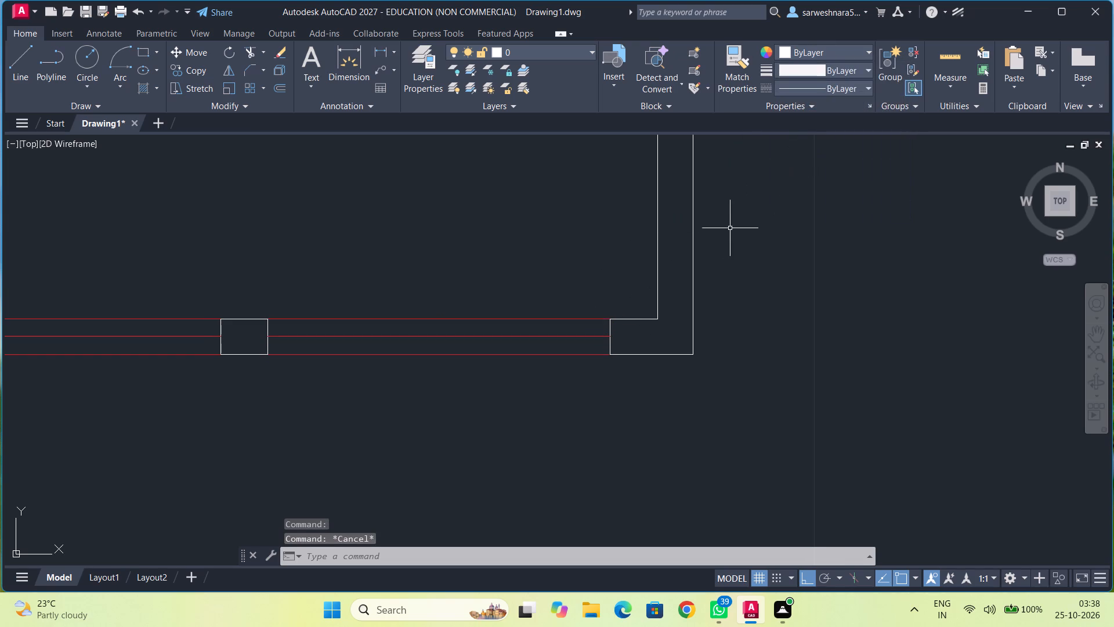
Examine both floor plans to check the colouring of their windows, openings and stairs.
scroll(725, 232, "down", 2)
middle_click_drag(725, 232, 633, 377)
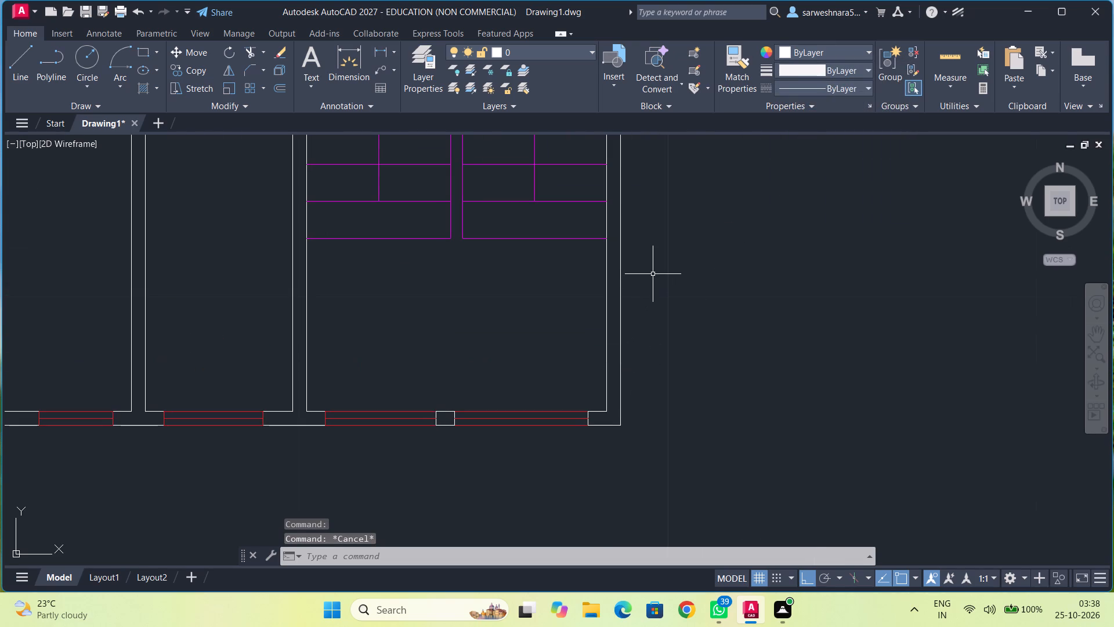
scroll(653, 269, "down", 1)
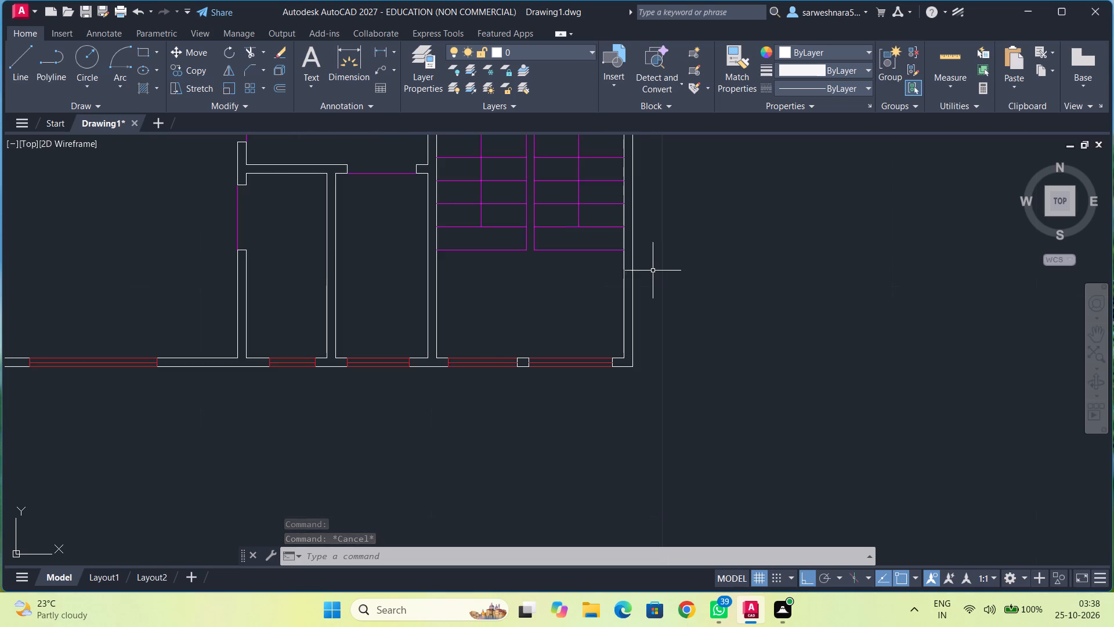
scroll(653, 271, "down", 1)
middle_click_drag(671, 239, 667, 375)
middle_click_drag(677, 301, 686, 366)
middle_click_drag(679, 294, 687, 351)
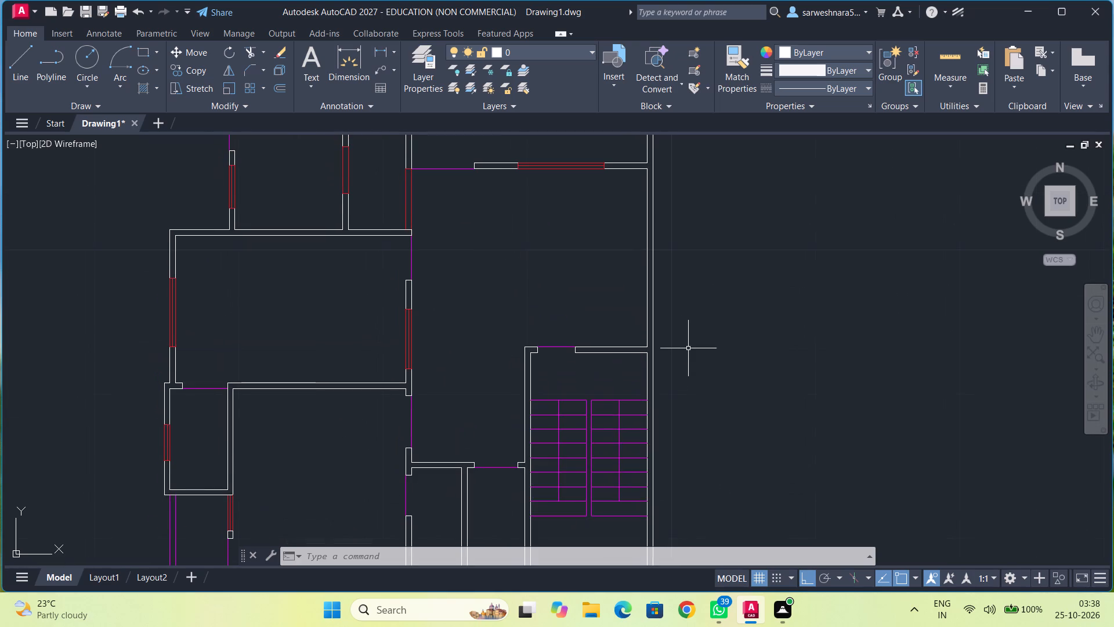
middle_click_drag(688, 347, 685, 333)
middle_click_drag(688, 351, 688, 302)
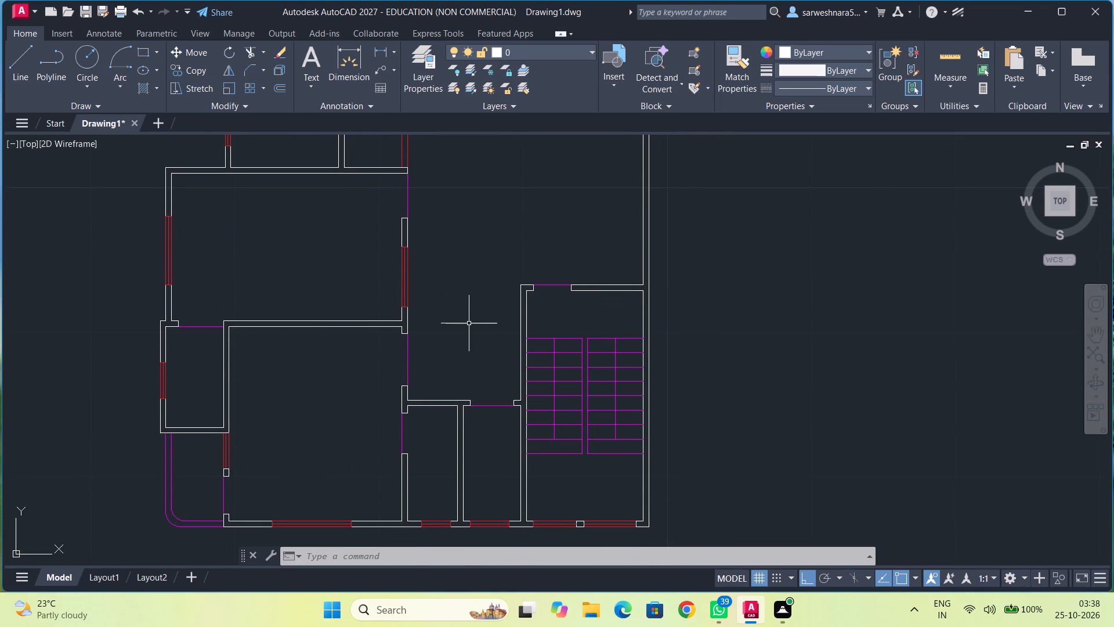
scroll(468, 322, "down", 1)
middle_click_drag(468, 322, 501, 363)
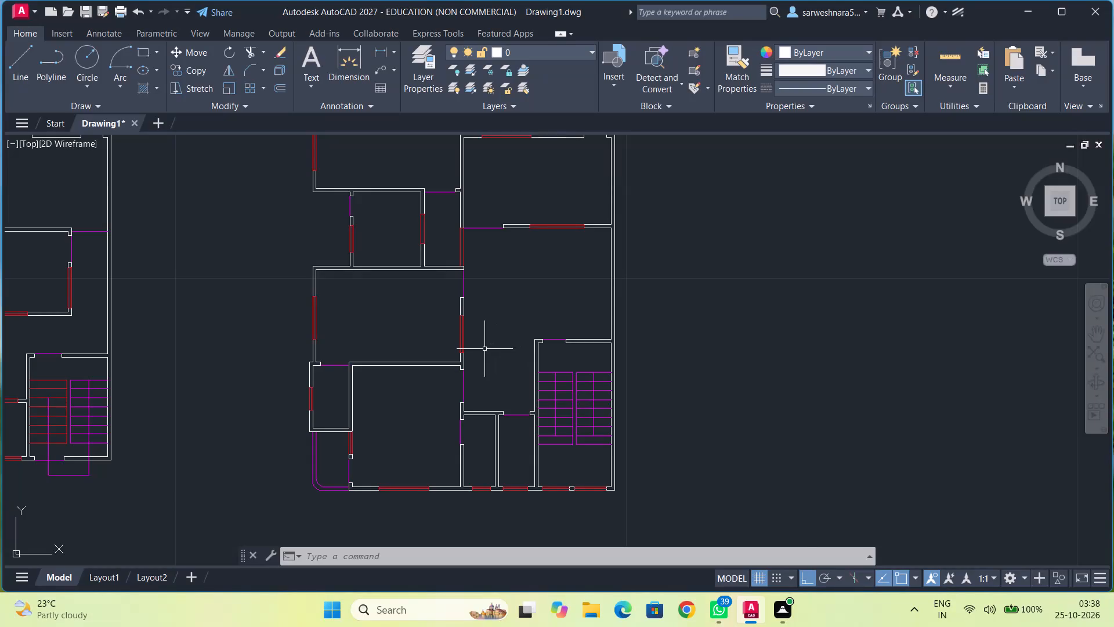
middle_click_drag(493, 284, 725, 325)
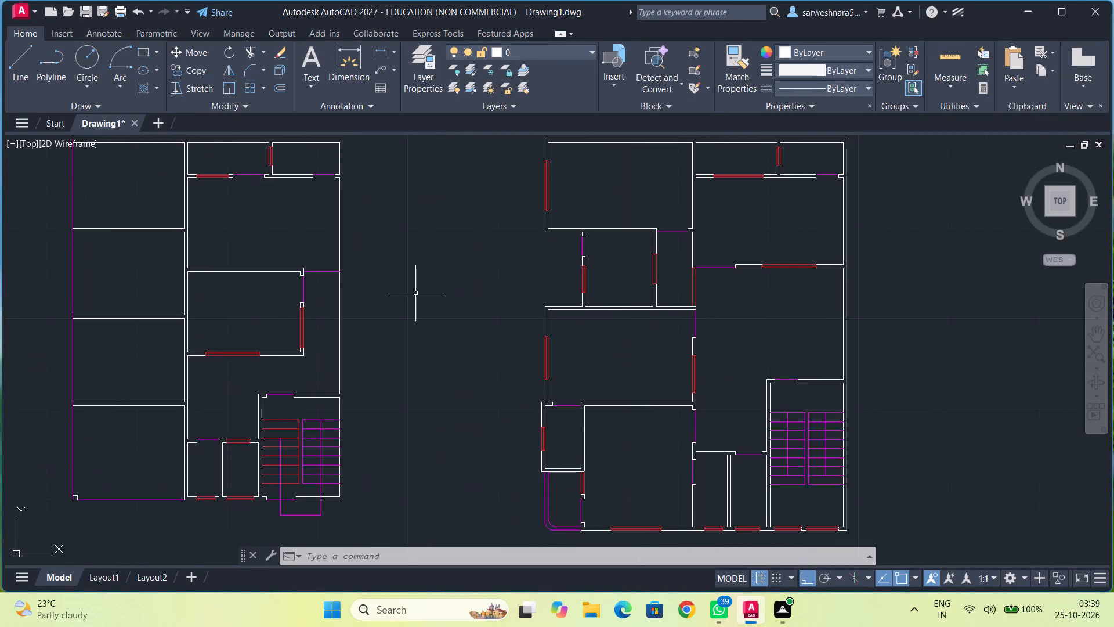
In the west plan, select the outer wall outline, the inner north wall lines and the white wall lines around the two small north rooms.
scroll(402, 299, "down", 2)
middle_click_drag(407, 300, 682, 317)
scroll(610, 308, "up", 3)
scroll(584, 278, "down", 1)
middle_click_drag(583, 284, 585, 313)
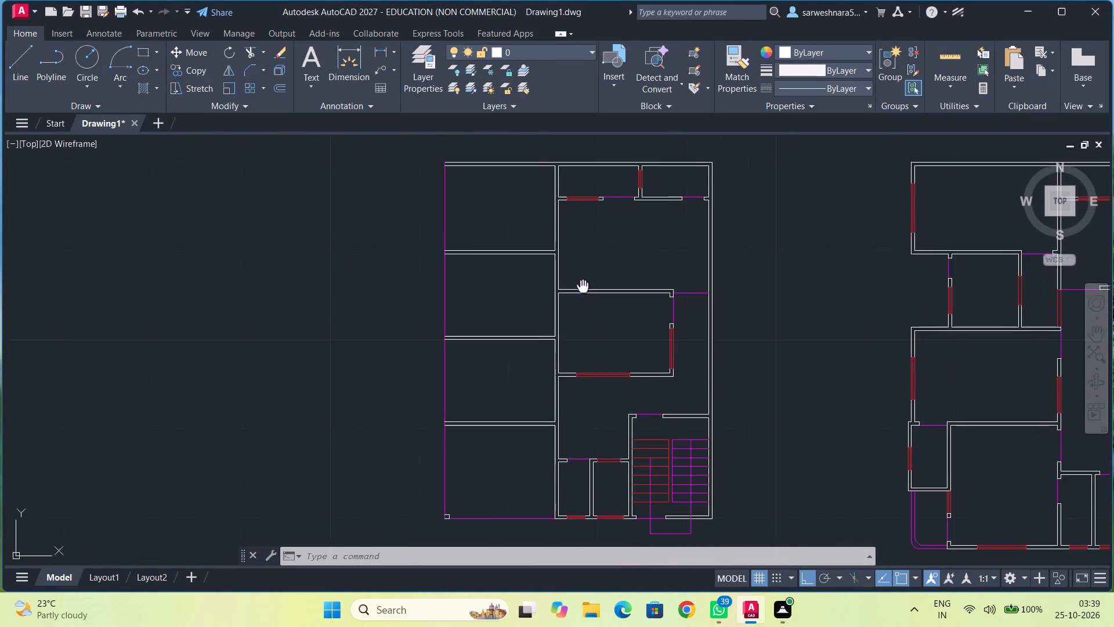
middle_click_drag(585, 313, 595, 369)
left_click(538, 244)
left_click(541, 248)
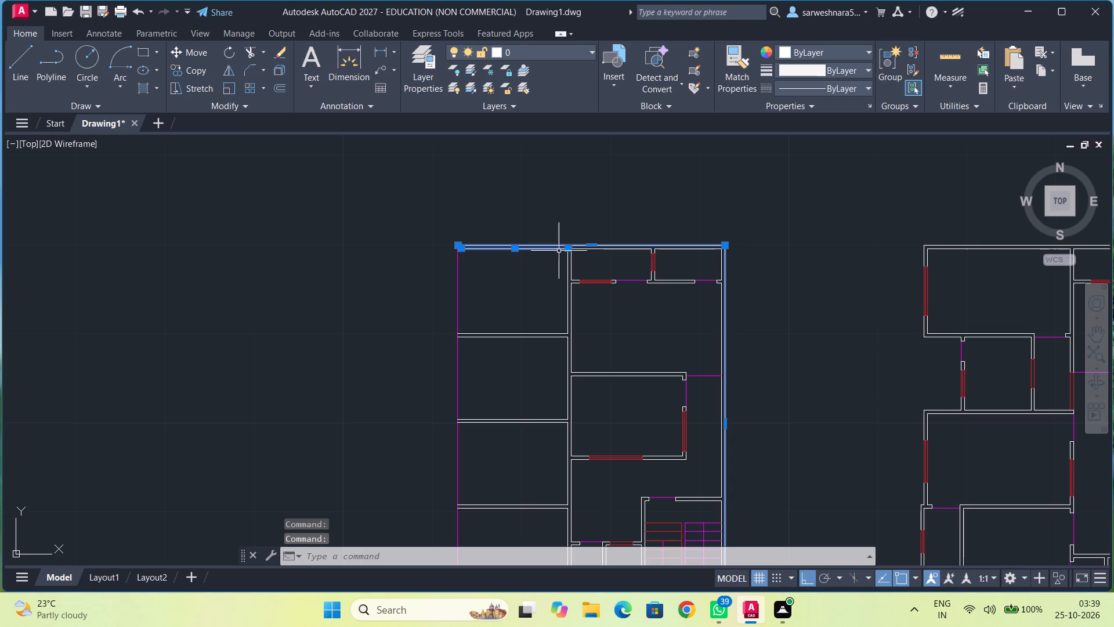
left_click(568, 261)
left_click(572, 261)
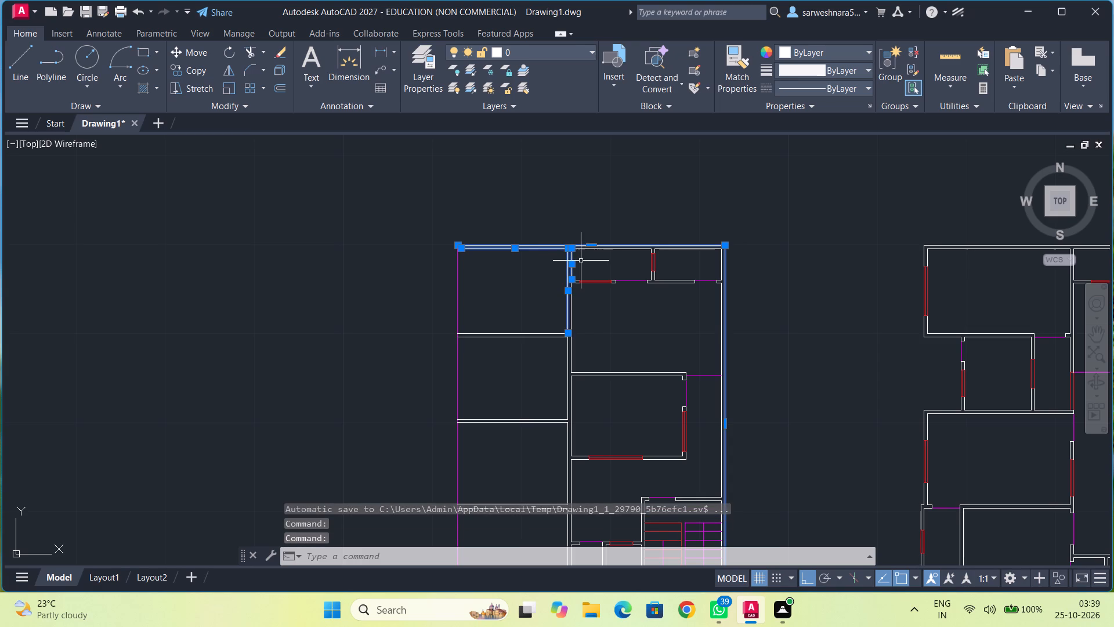
left_click(597, 248)
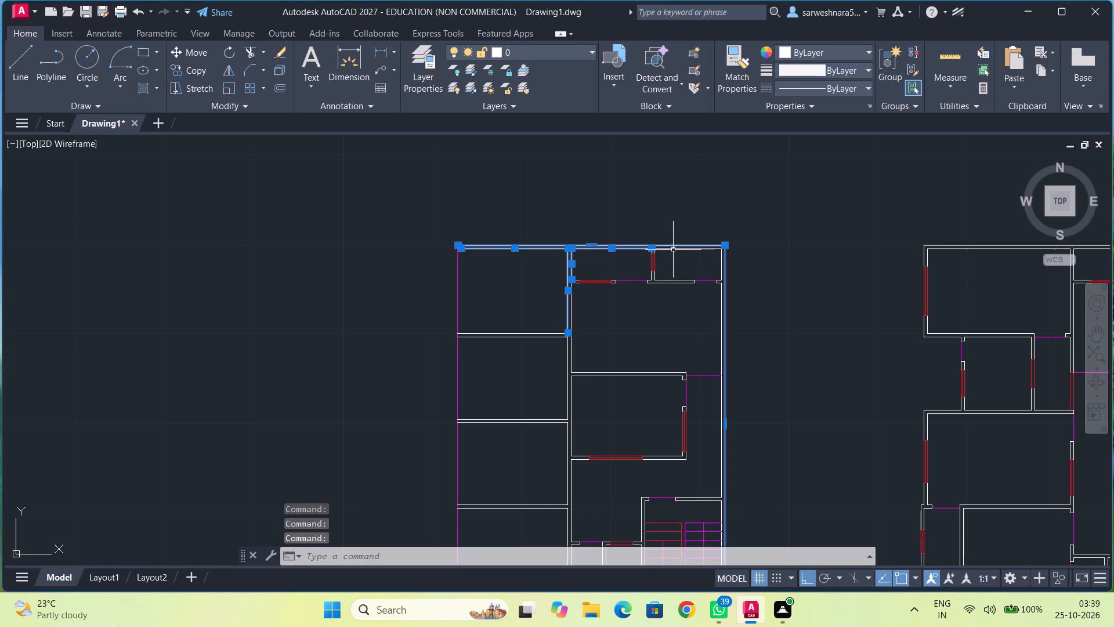
left_click(673, 250)
left_click(674, 280)
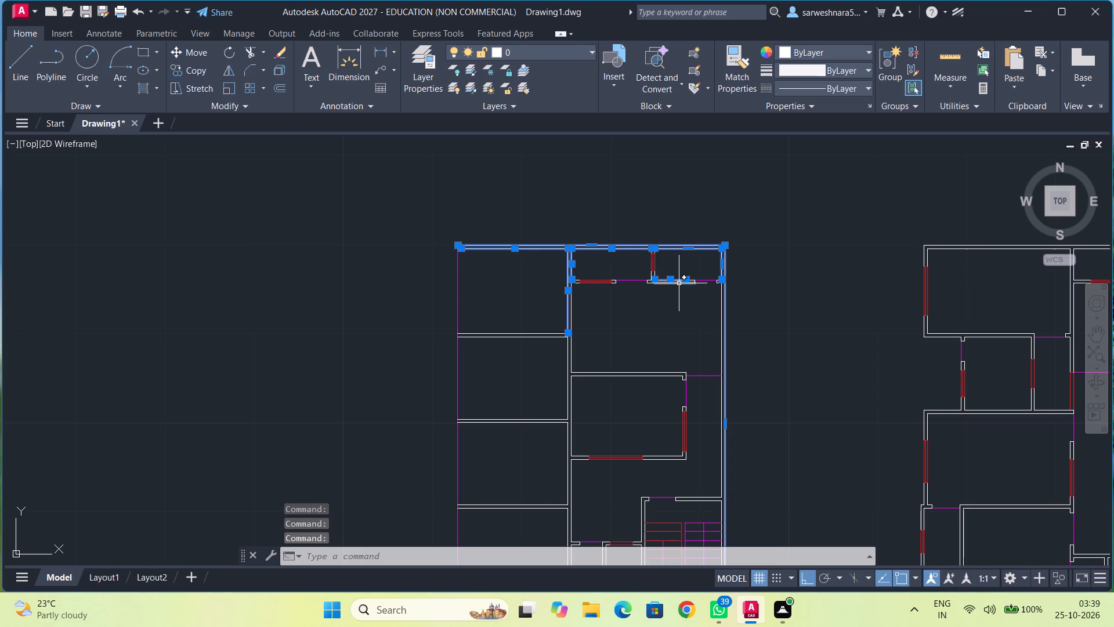
scroll(678, 287, "up", 3)
left_click(674, 275)
scroll(620, 328, "down", 1)
middle_click_drag(620, 320, 619, 283)
left_click(382, 311)
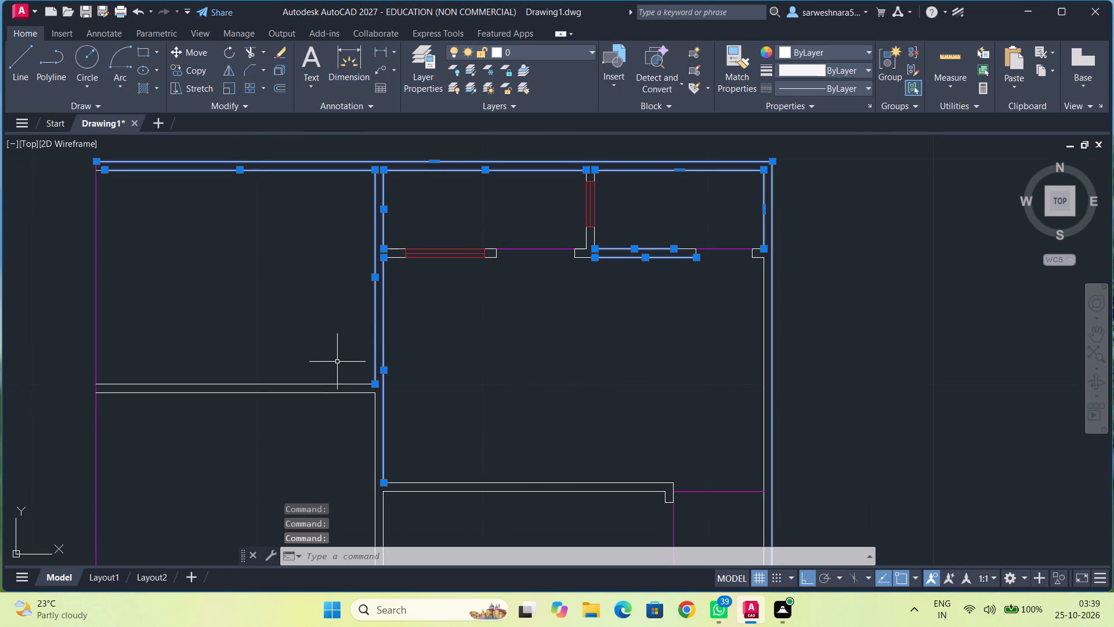
Add the three partitions between the west rooms and the adjoining north-south wall lines to the selection.
left_click(333, 383)
left_click(333, 392)
scroll(332, 413, "down", 1)
middle_click_drag(332, 399, 333, 361)
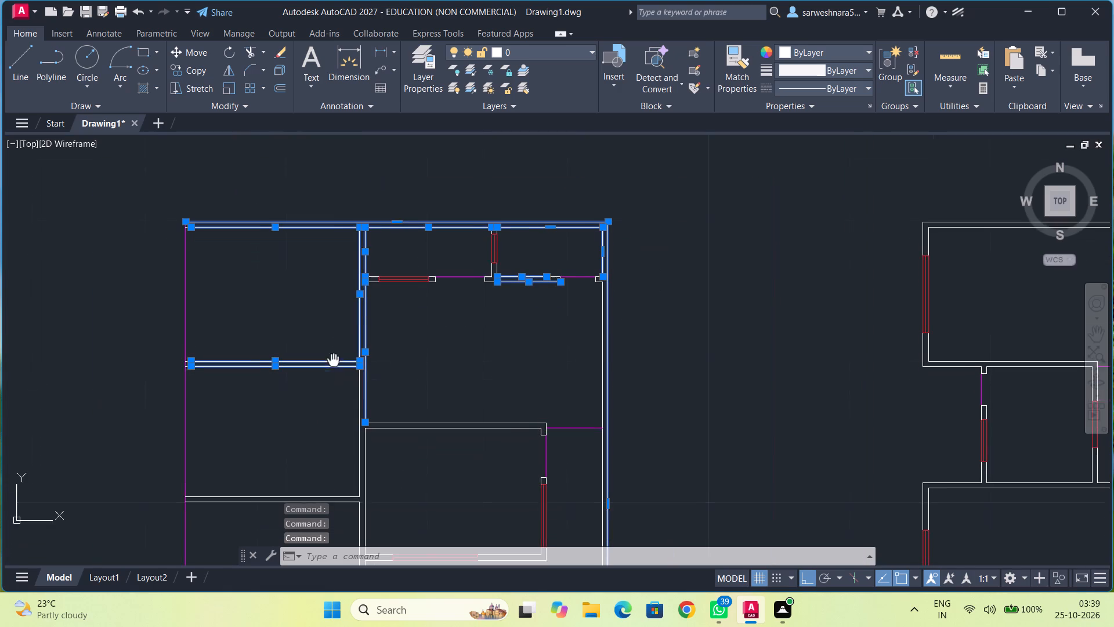
left_click(359, 383)
middle_click_drag(302, 435, 330, 257)
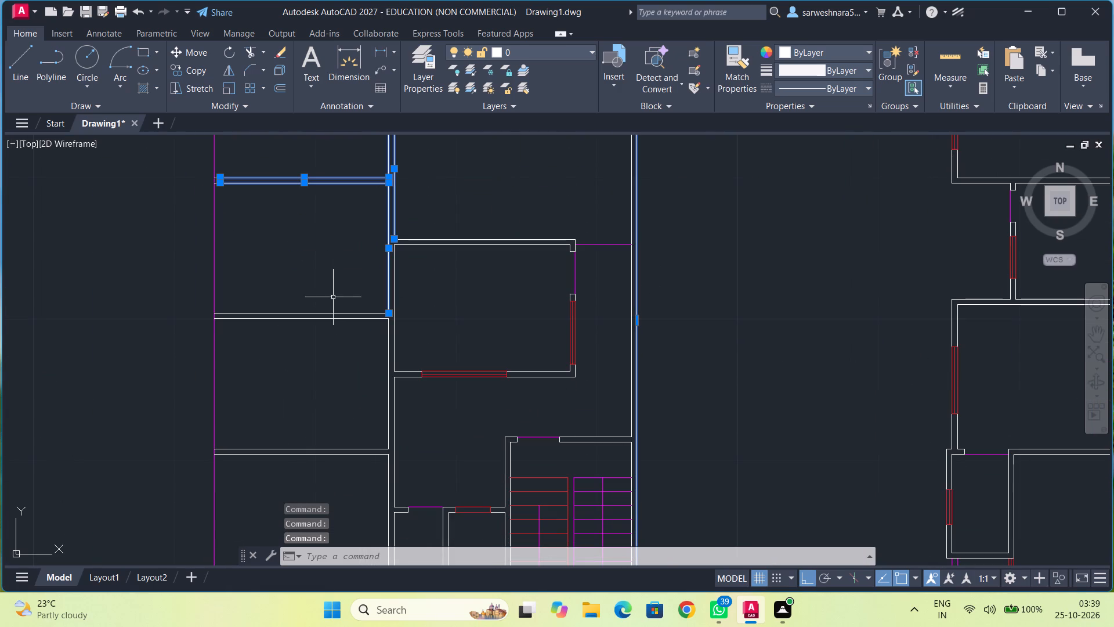
left_click(337, 313)
left_click(339, 321)
left_click(342, 319)
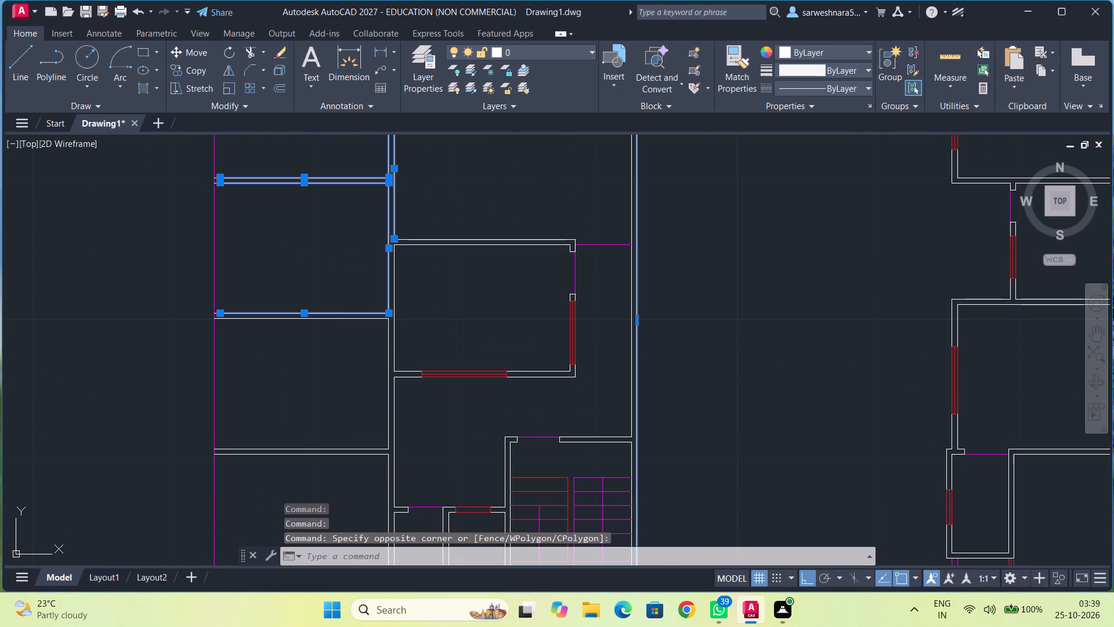
left_click(343, 318)
left_click(334, 449)
left_click(334, 456)
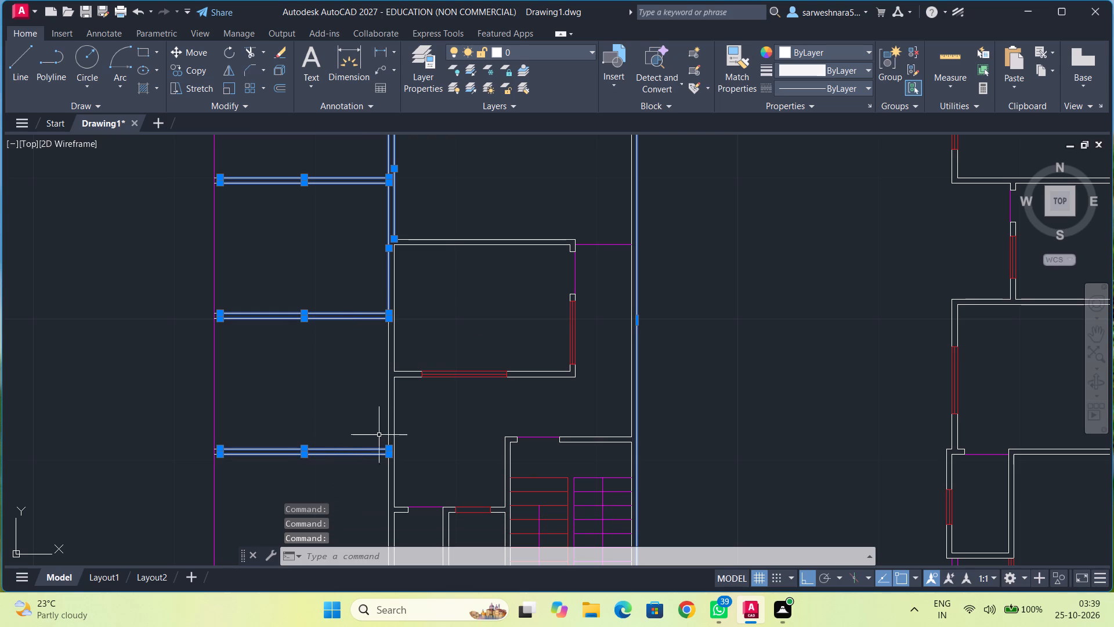
left_click(388, 401)
left_click(395, 362)
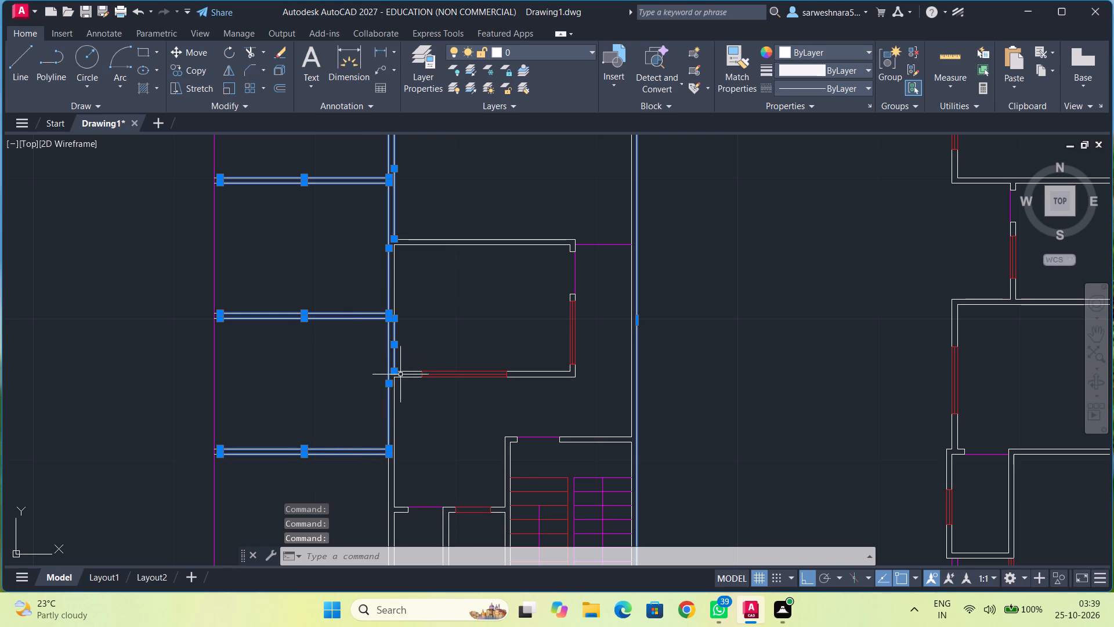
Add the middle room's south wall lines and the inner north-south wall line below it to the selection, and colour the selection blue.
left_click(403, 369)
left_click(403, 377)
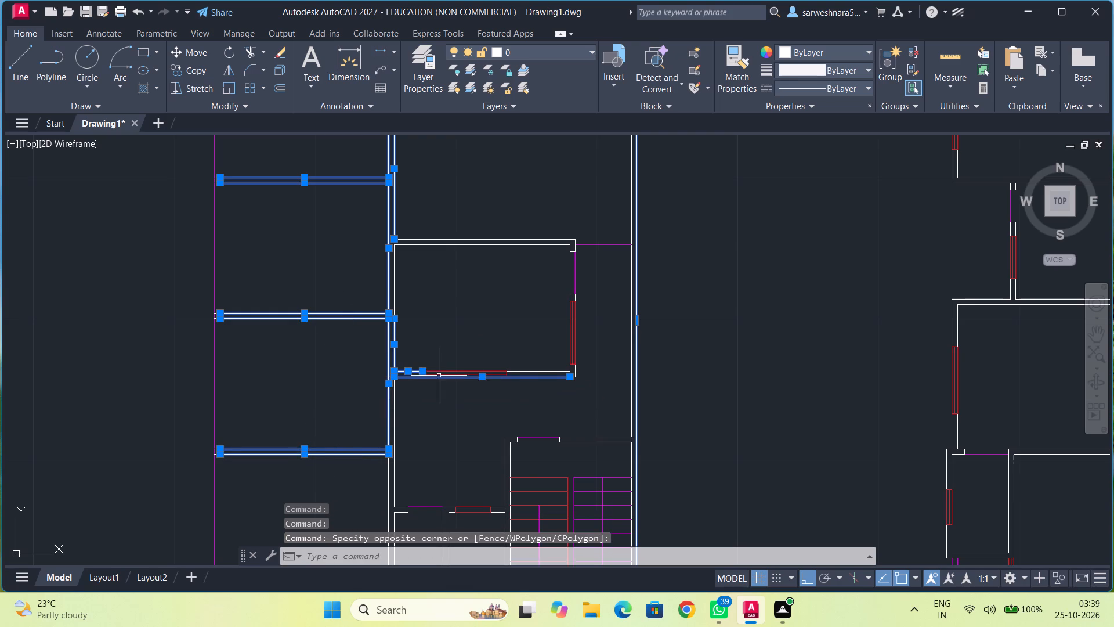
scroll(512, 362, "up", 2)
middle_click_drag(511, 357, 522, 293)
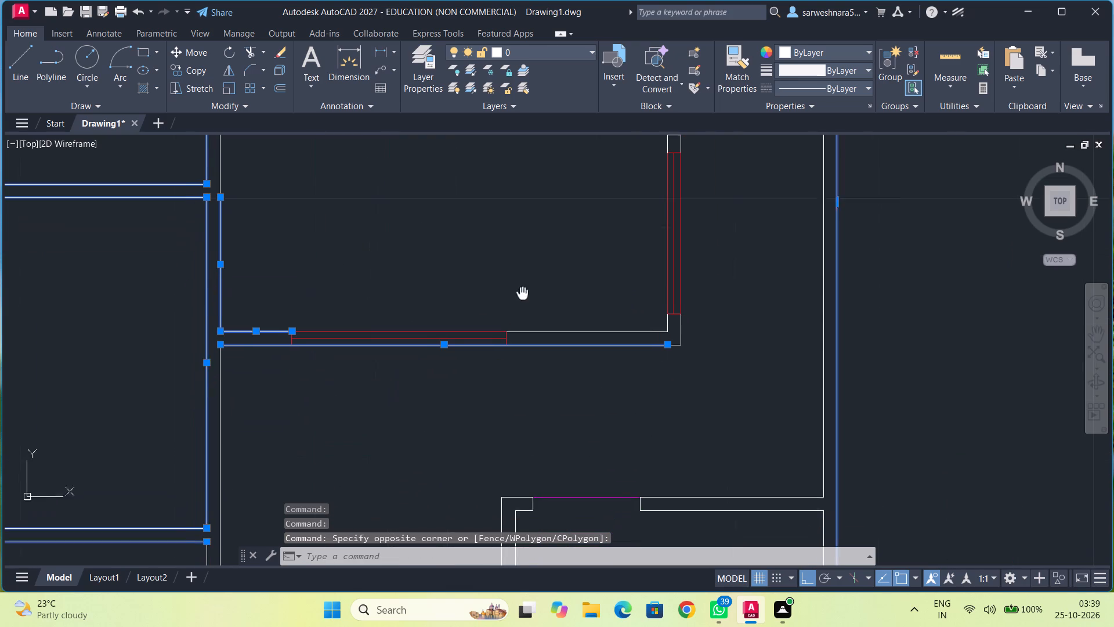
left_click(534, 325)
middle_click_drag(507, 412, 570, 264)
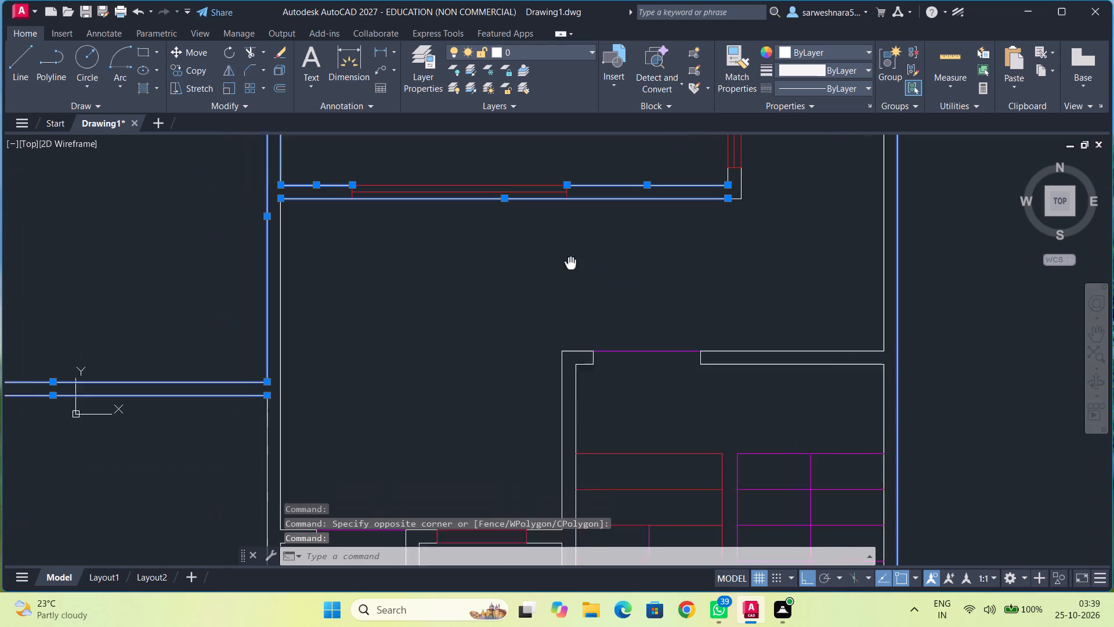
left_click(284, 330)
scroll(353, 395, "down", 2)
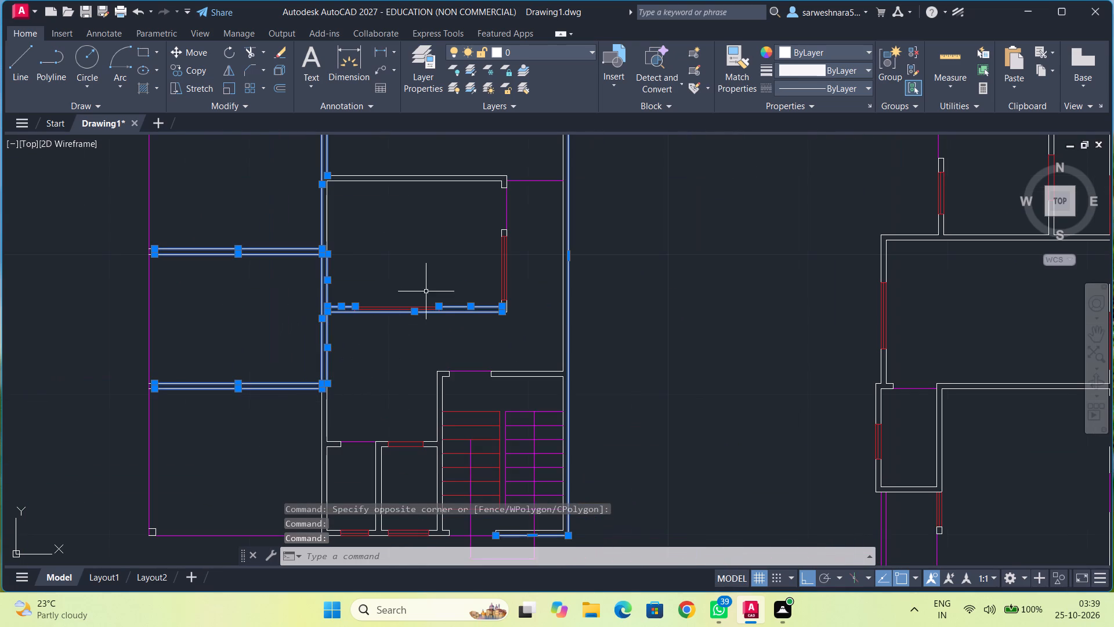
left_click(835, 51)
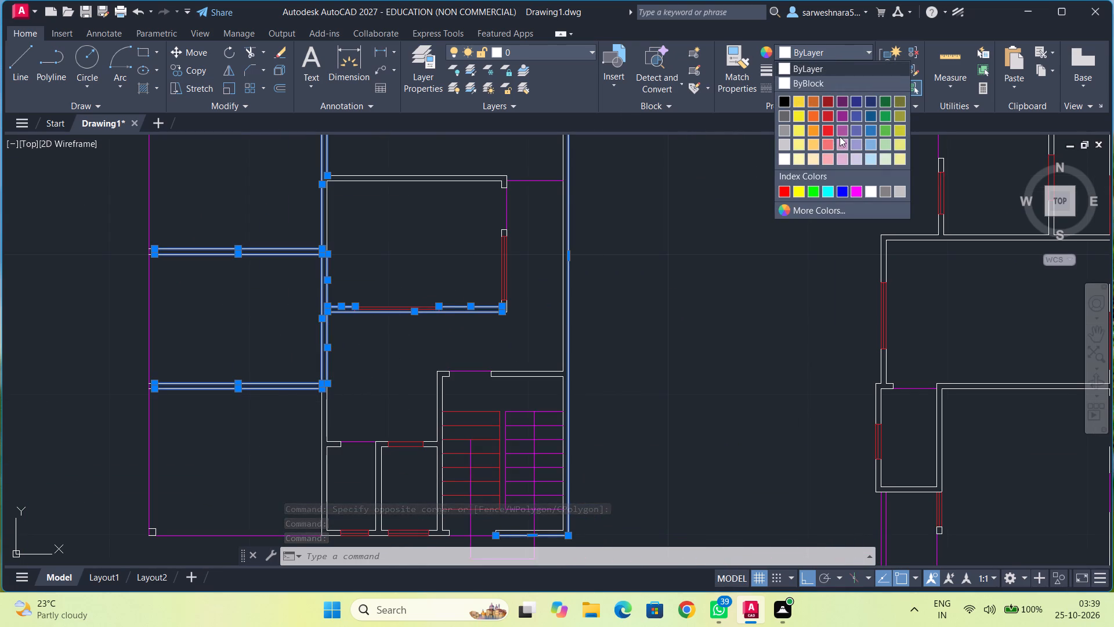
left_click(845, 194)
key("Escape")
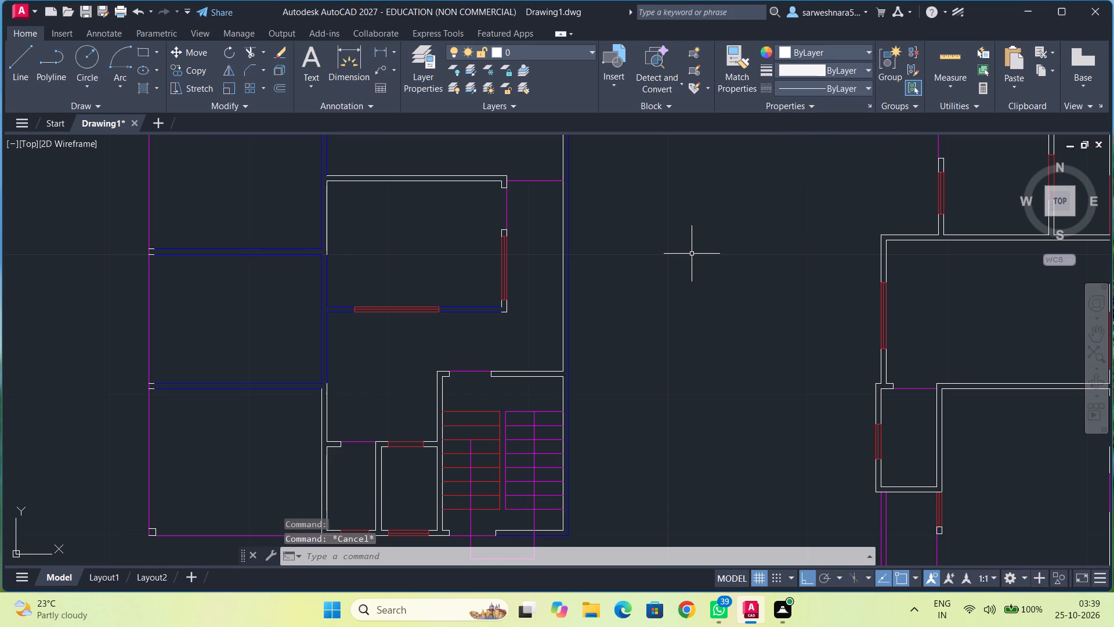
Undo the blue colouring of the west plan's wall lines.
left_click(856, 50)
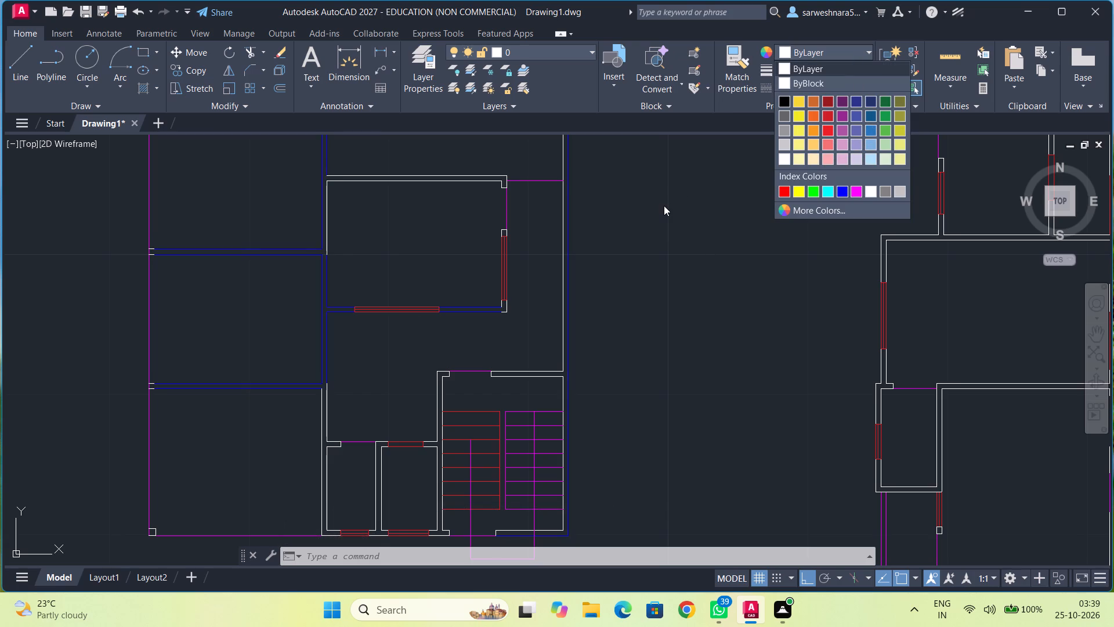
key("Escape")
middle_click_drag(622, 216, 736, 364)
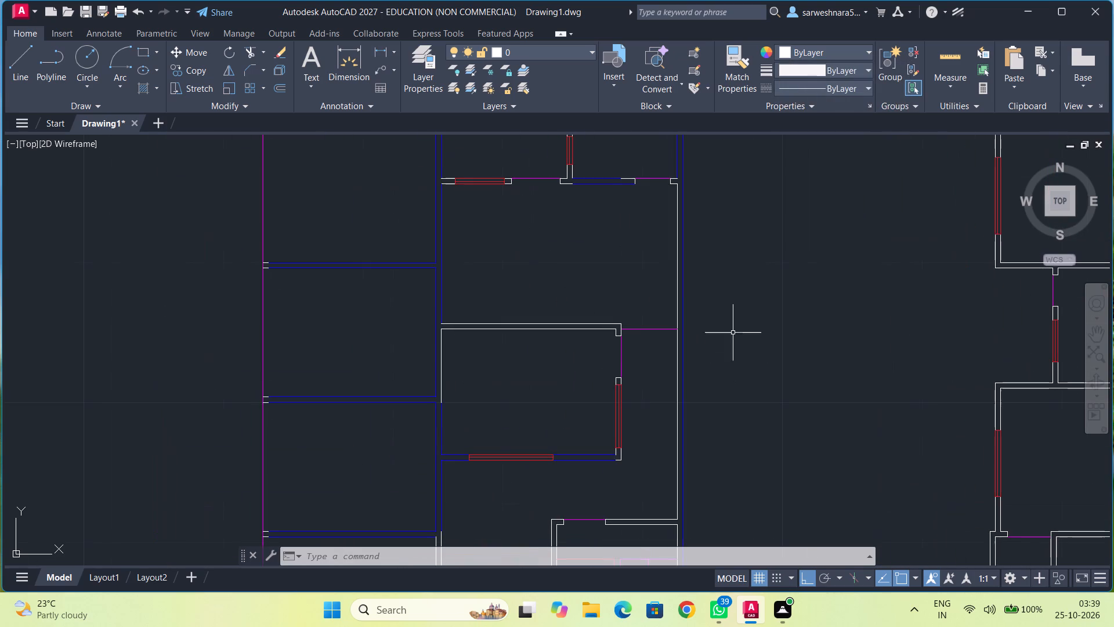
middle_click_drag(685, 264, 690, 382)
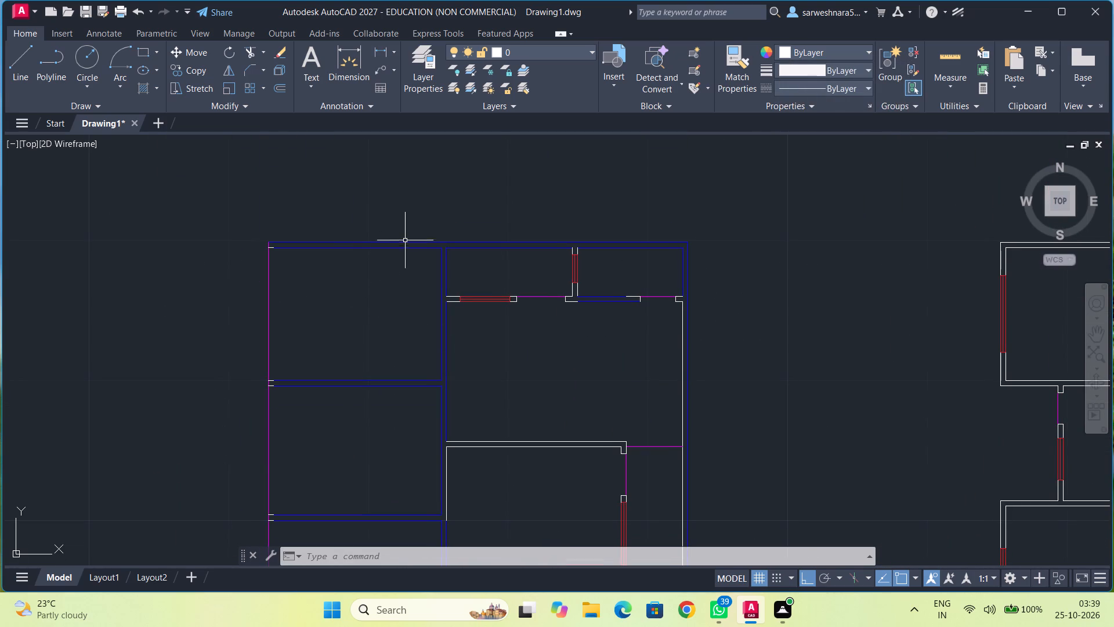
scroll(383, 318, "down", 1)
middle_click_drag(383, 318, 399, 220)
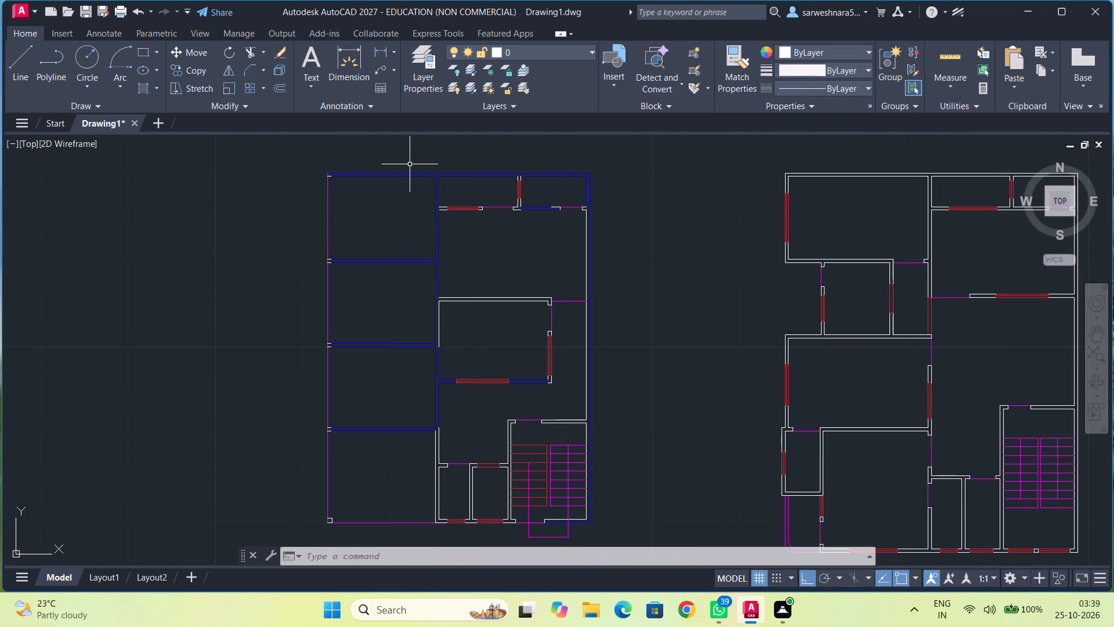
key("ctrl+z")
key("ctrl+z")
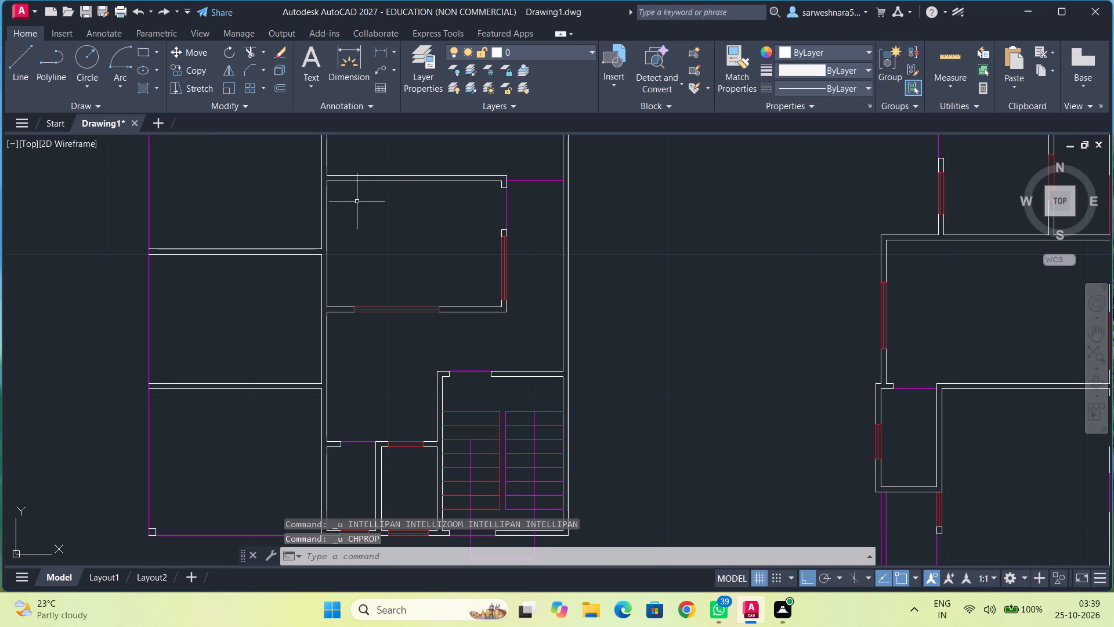
Colour the west plan's outer wall outline and the northwest room's inner north wall line with colour 69,84,165.
middle_click_drag(351, 204, 487, 338)
middle_click_drag(394, 243, 393, 367)
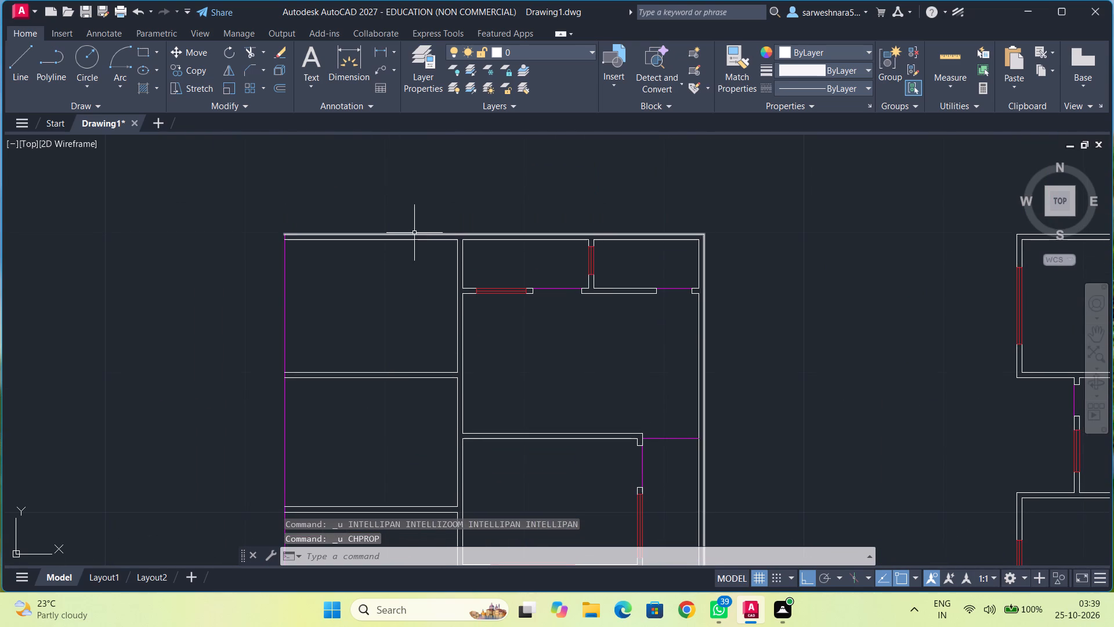
left_click(414, 232)
left_click(415, 242)
left_click(416, 240)
left_click(417, 239)
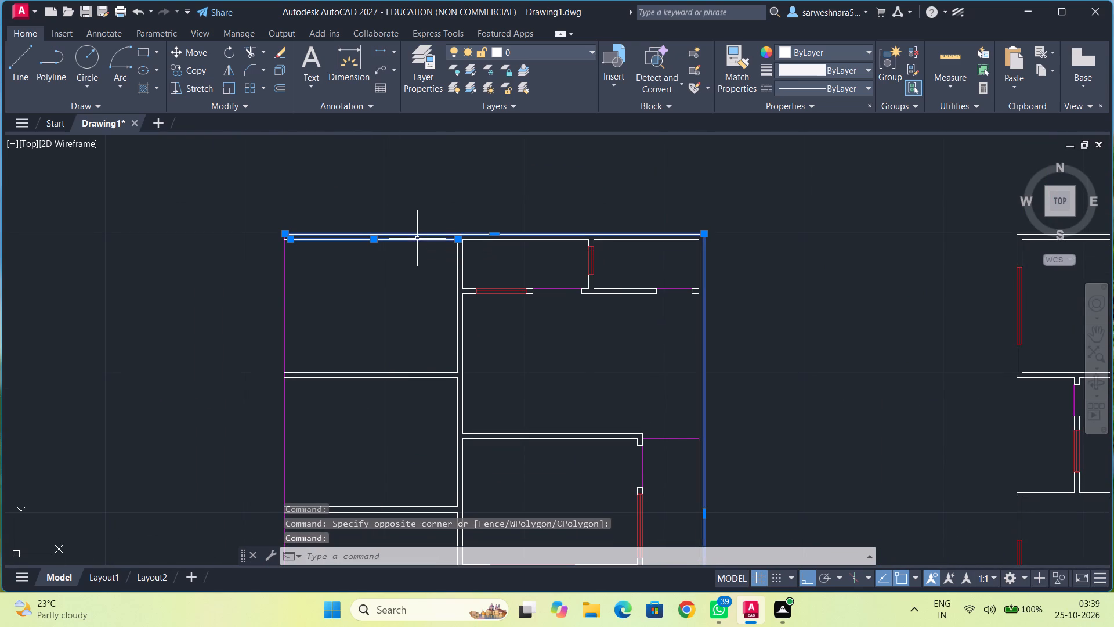
left_click(836, 55)
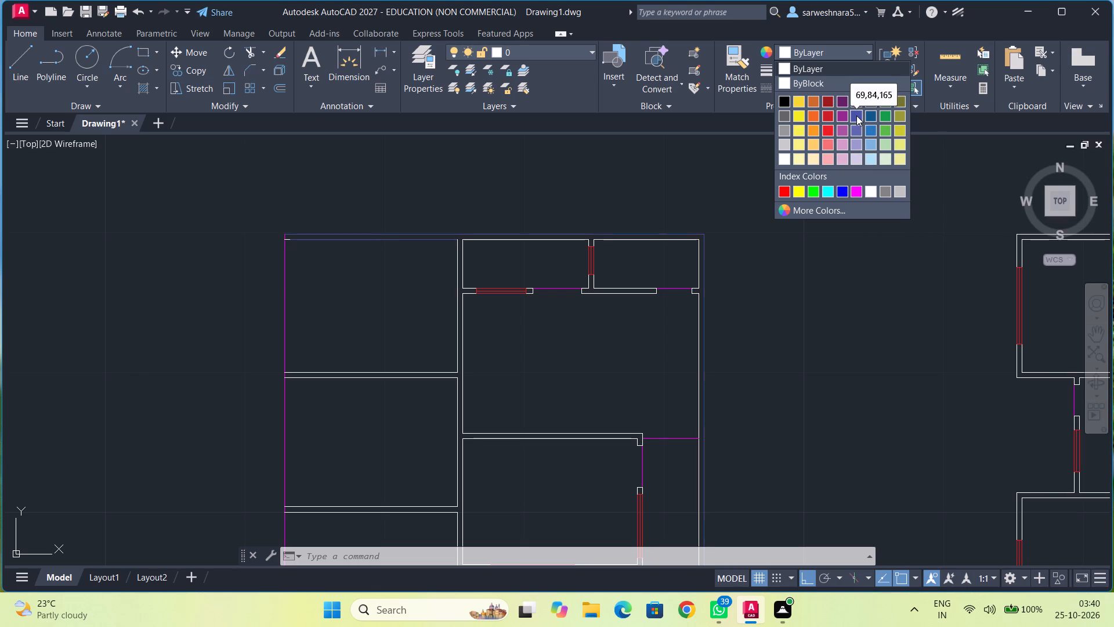
left_click(856, 116)
key("Escape")
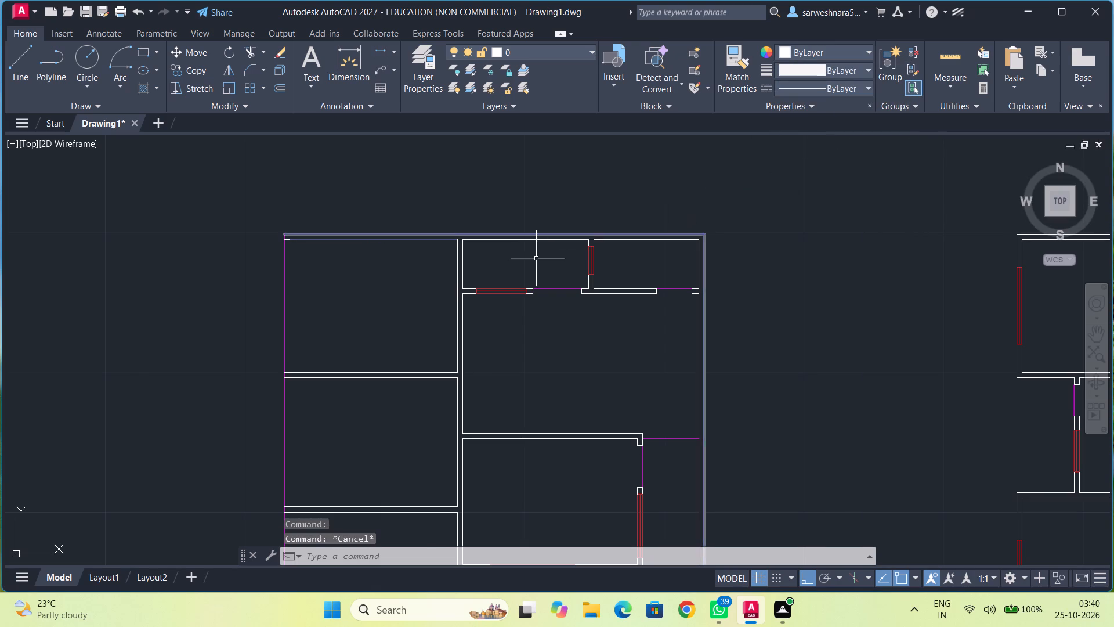
Select the northwest room's short north wall end and east wall line, the small north rooms' inner outer-wall lines and the stubs above their shared window.
scroll(507, 268, "up", 2)
middle_click_drag(507, 268, 700, 319)
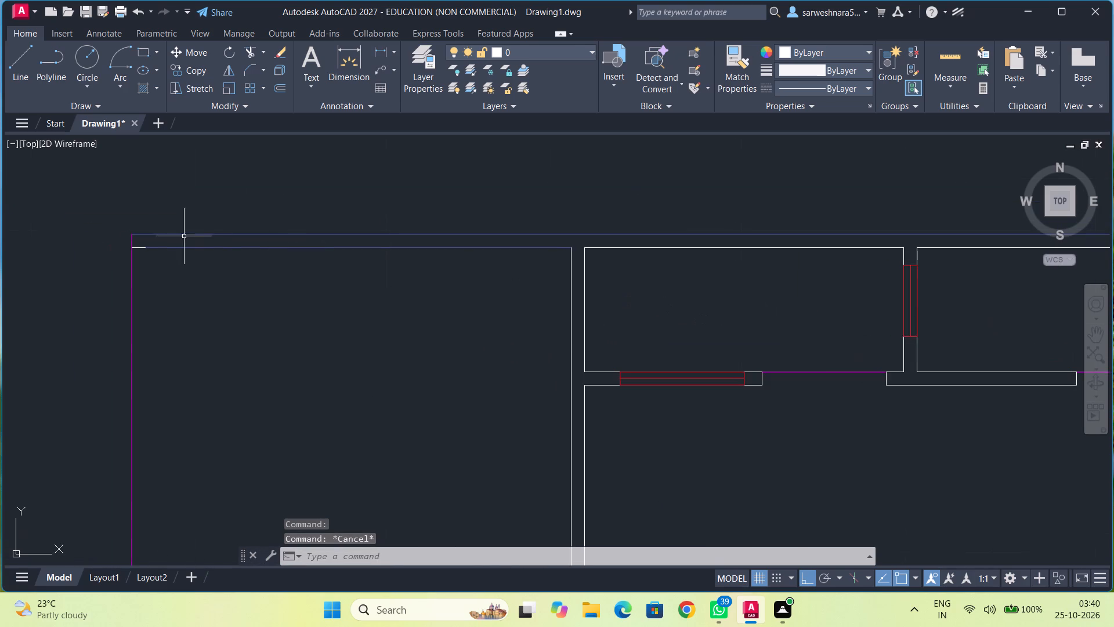
left_click(139, 247)
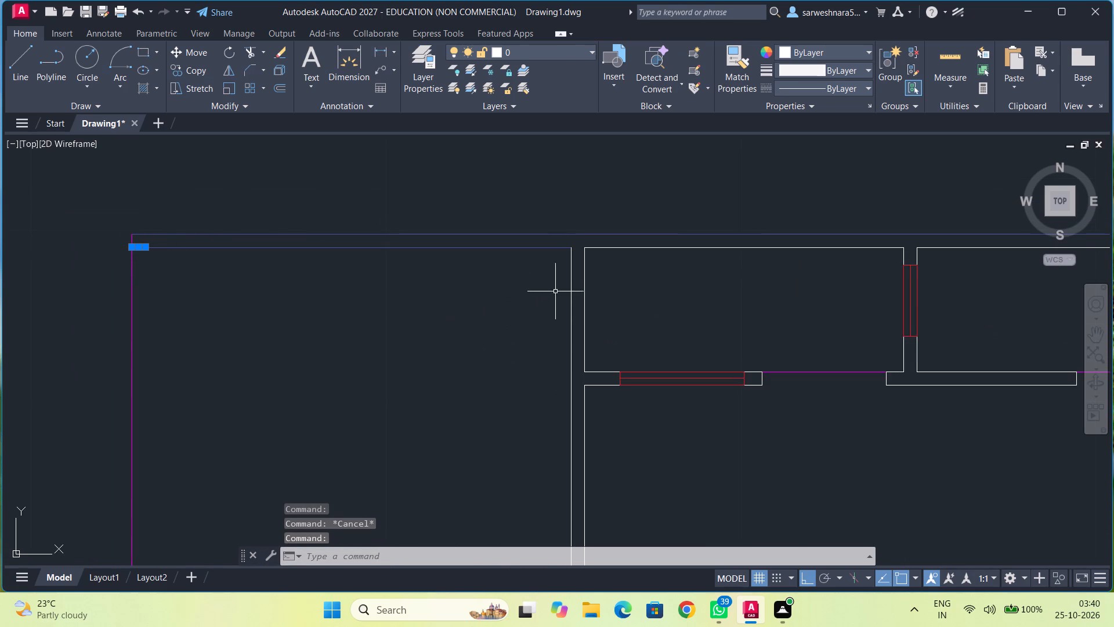
left_click(572, 287)
left_click(585, 286)
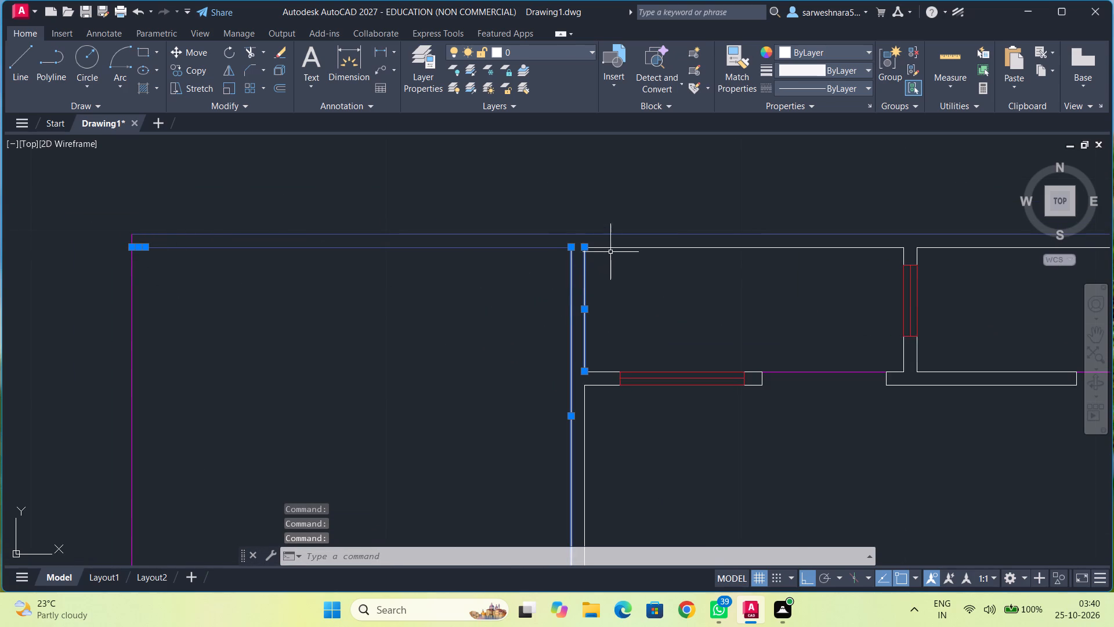
left_click(613, 246)
middle_click_drag(708, 294, 445, 323)
scroll(574, 304, "up", 2)
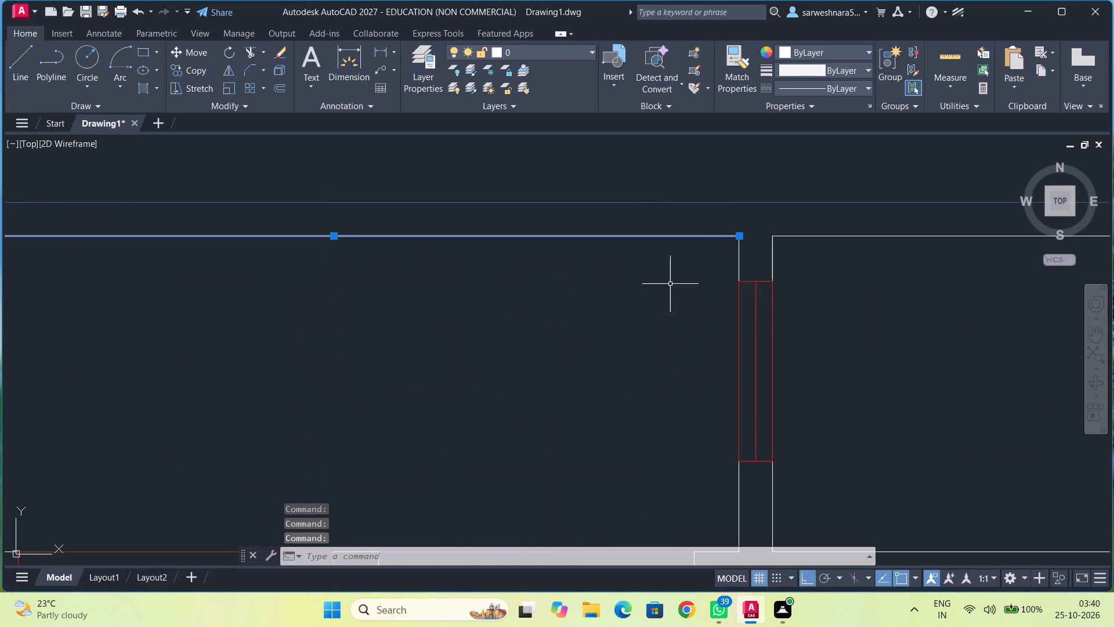
left_click(739, 258)
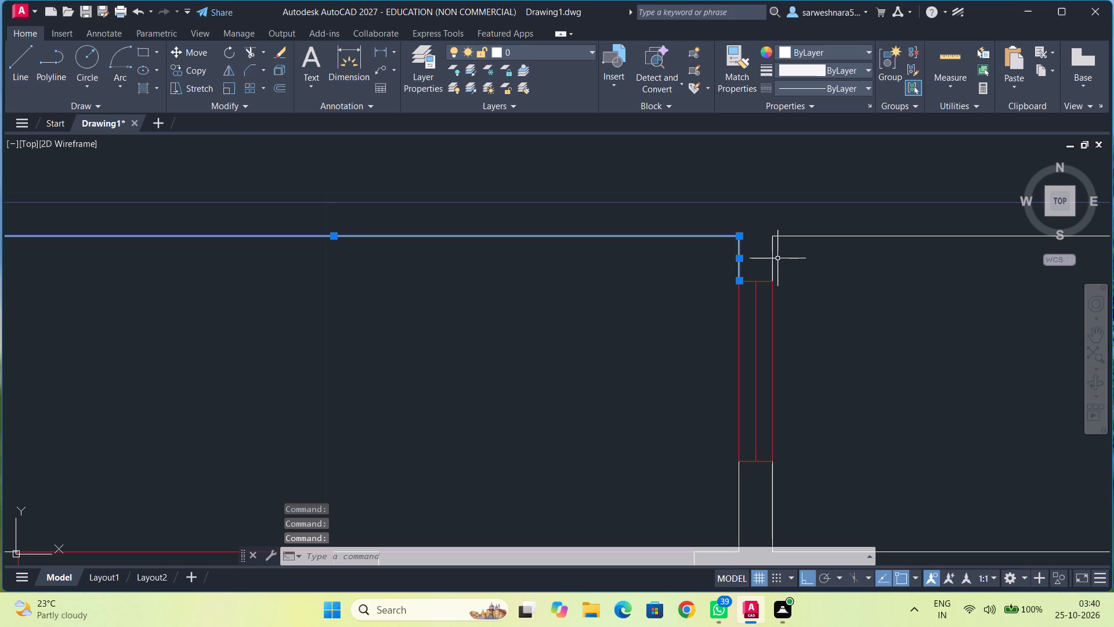
left_click(773, 258)
left_click(790, 236)
Add the short wall return below the northeast small room and the inner east wall line south of it to the selection.
scroll(830, 295, "down", 1)
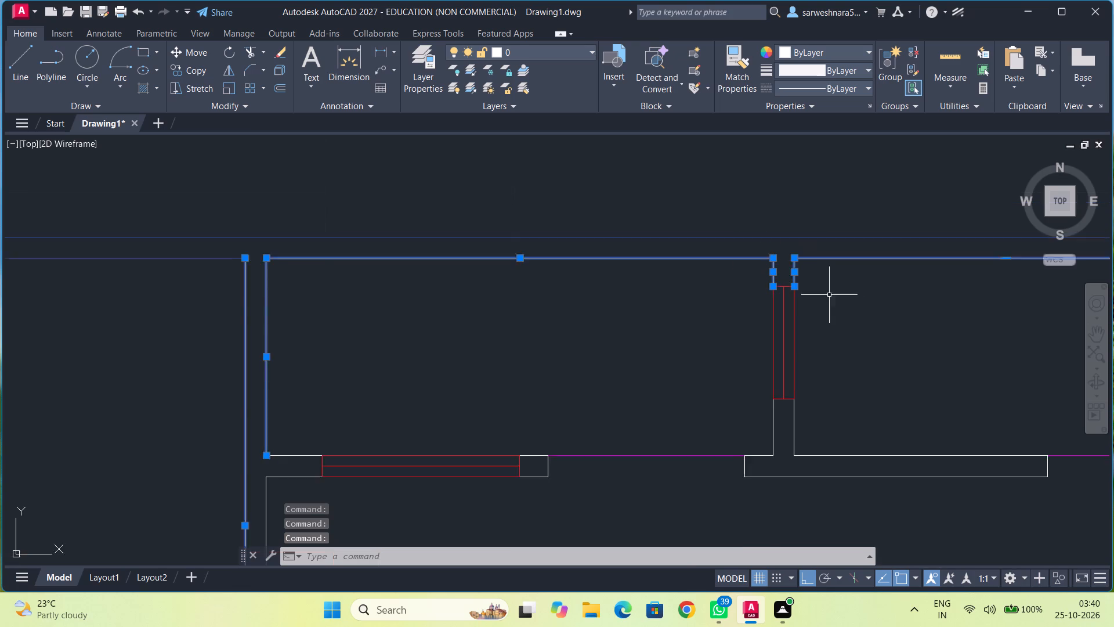
middle_click_drag(824, 295, 544, 260)
middle_click_drag(798, 306, 665, 292)
middle_click_drag(619, 356, 656, 292)
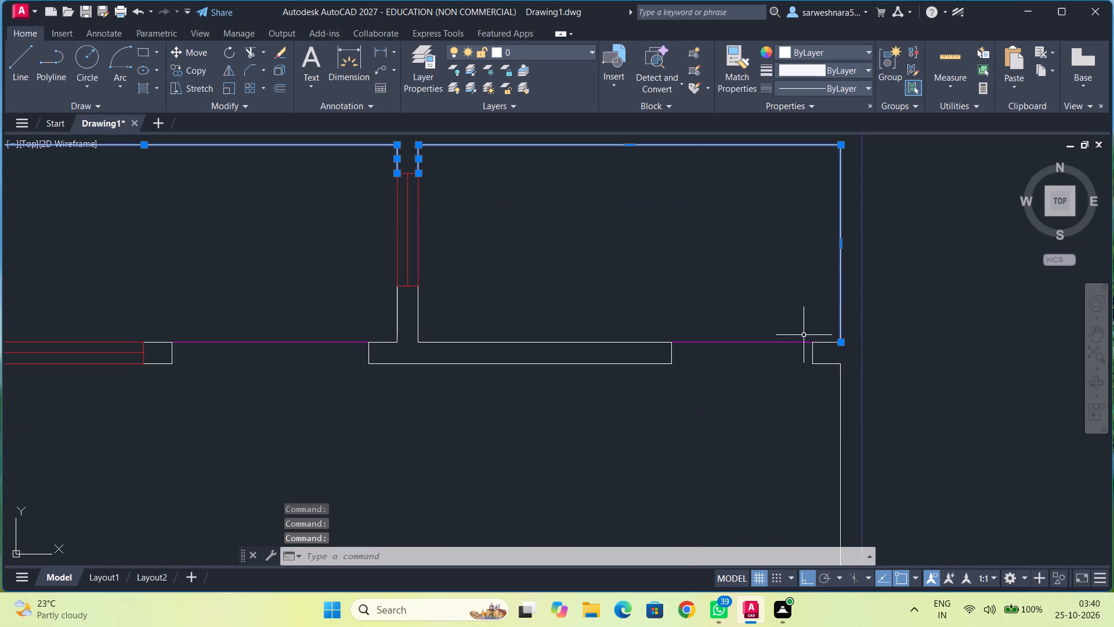
left_click(827, 341)
left_click(813, 353)
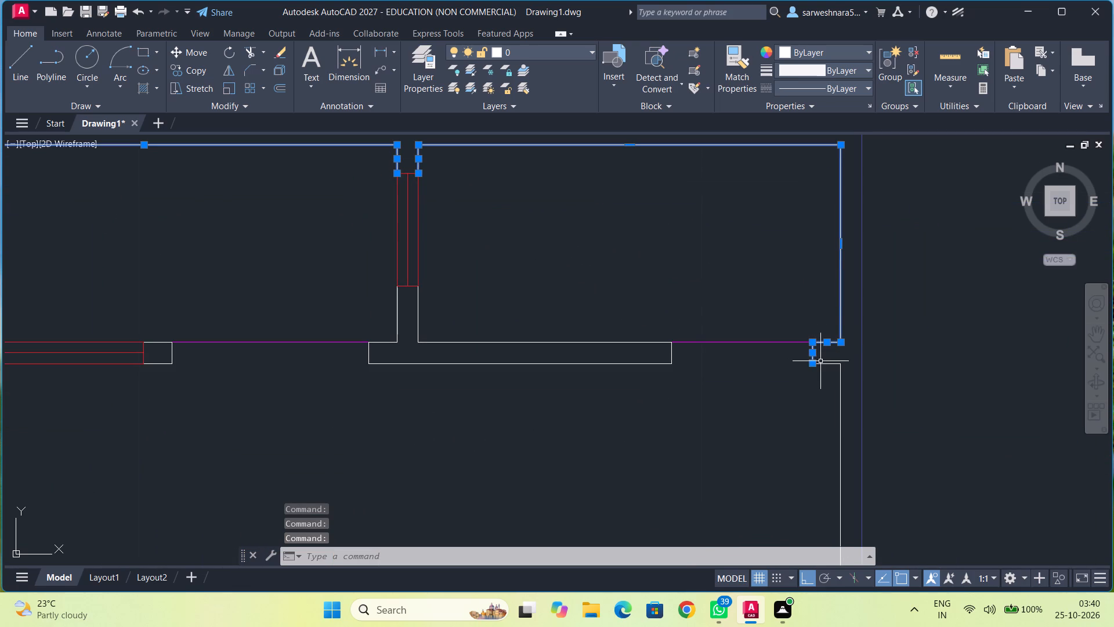
left_click(822, 363)
left_click(840, 377)
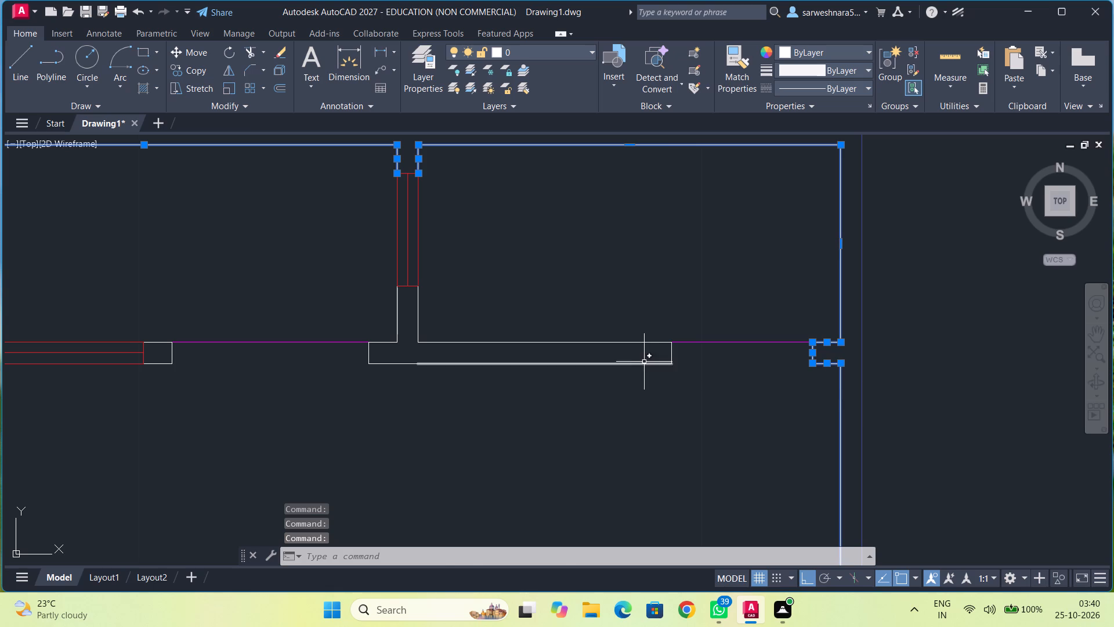
Add the wall segment between the two small north rooms' south openings and the stub lines below their shared window to the selection.
left_click(645, 361)
double_click(652, 365)
left_click(674, 354)
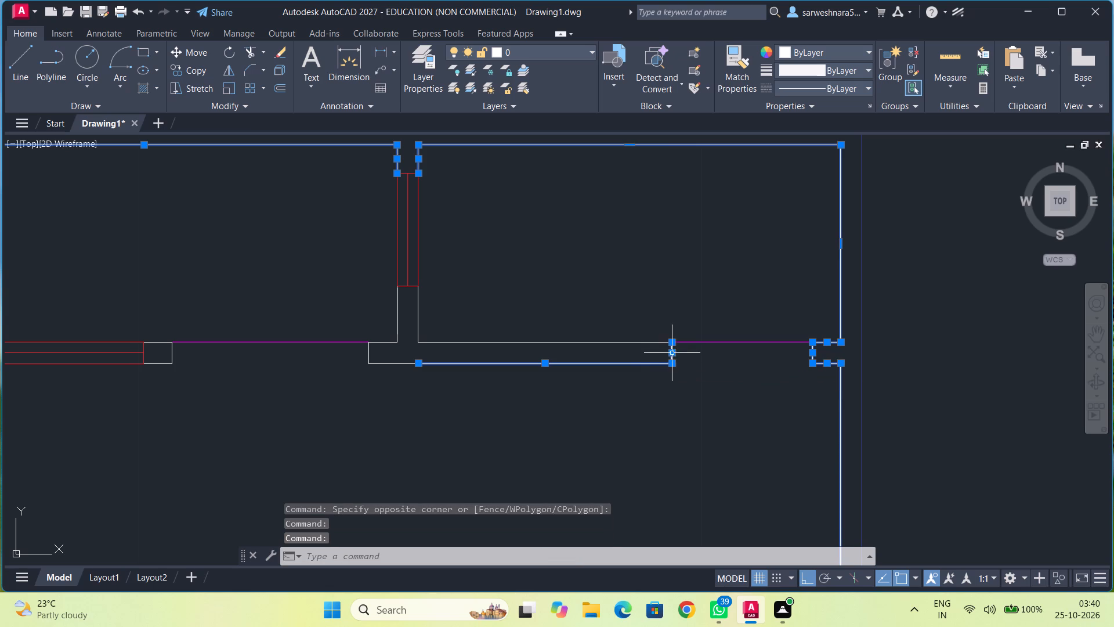
left_click(655, 343)
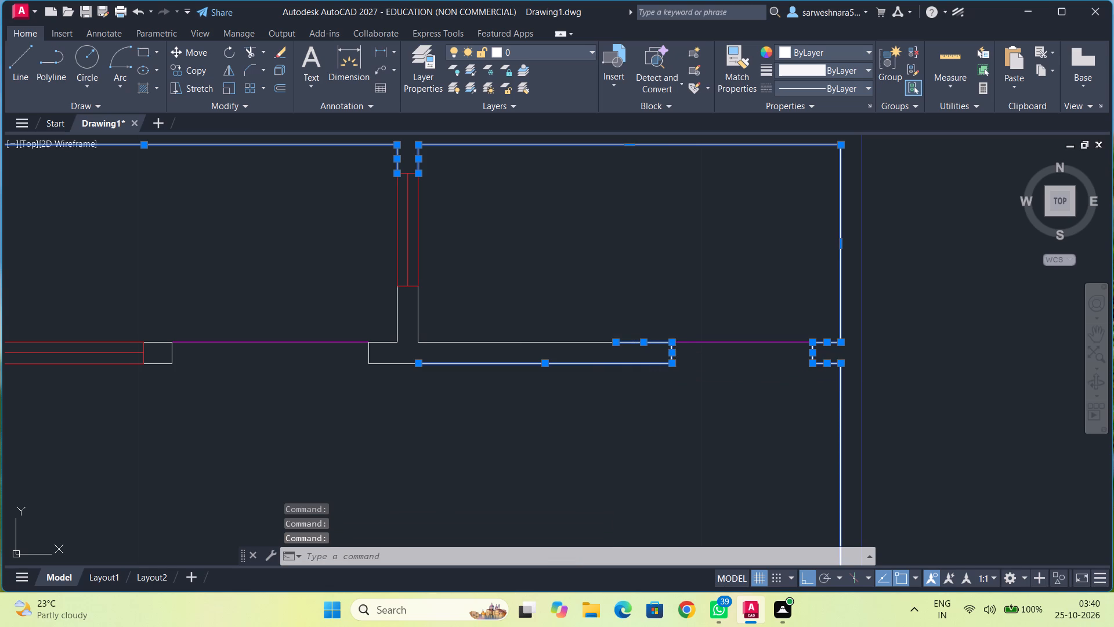
left_click(601, 343)
left_click(418, 309)
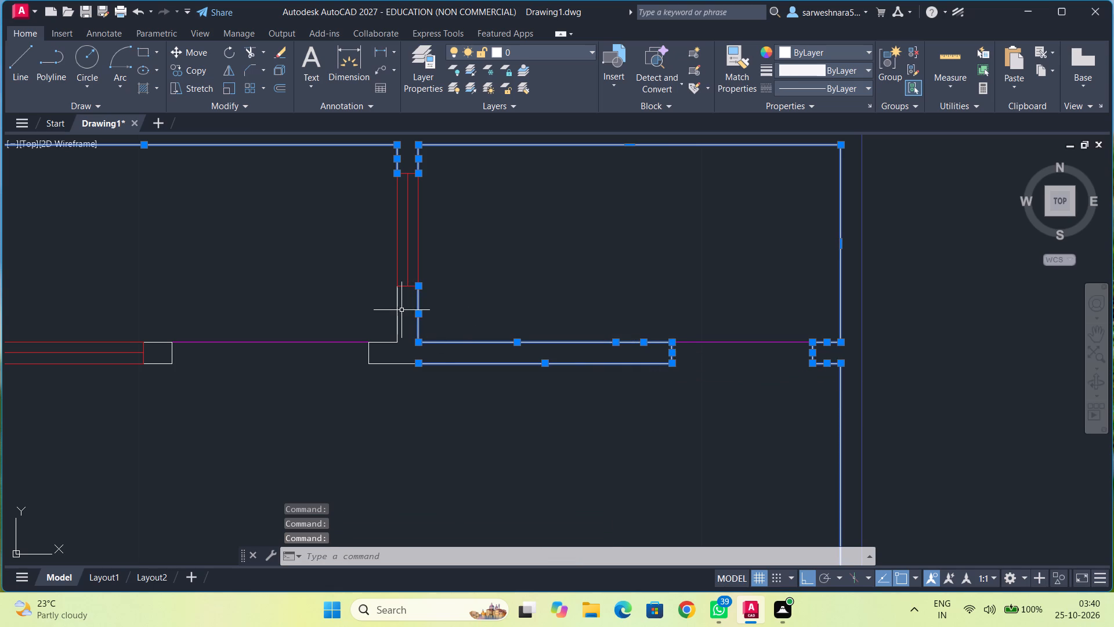
left_click(399, 309)
left_click(383, 342)
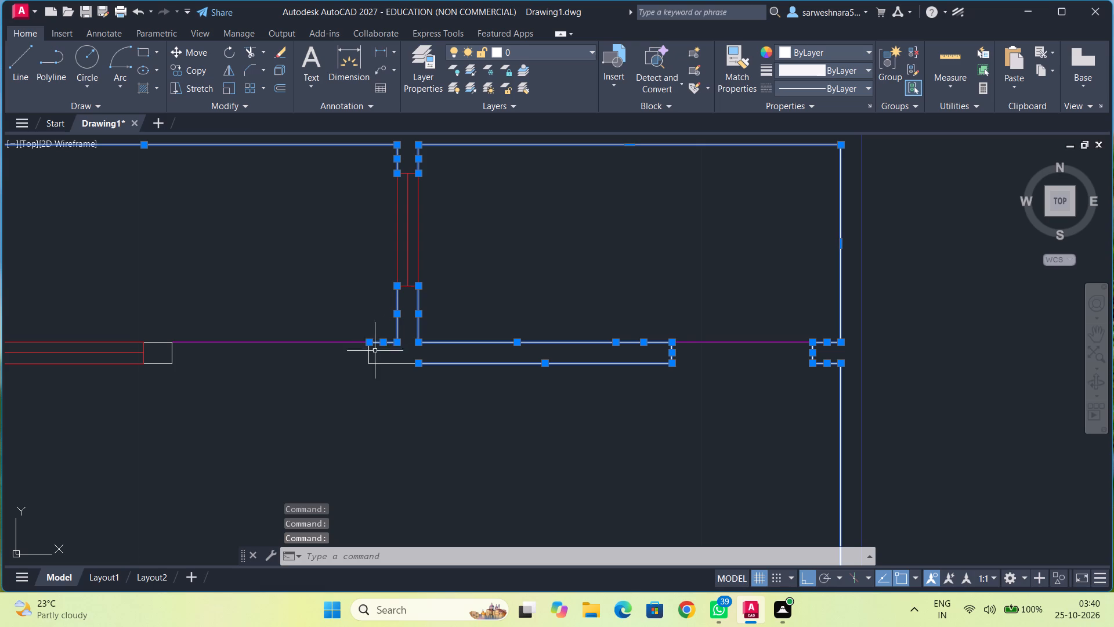
left_click(368, 354)
left_click(383, 365)
Add the wall pieces on both sides of the western small room's south window and the north-south wall line below to the selection.
middle_click_drag(233, 387, 569, 372)
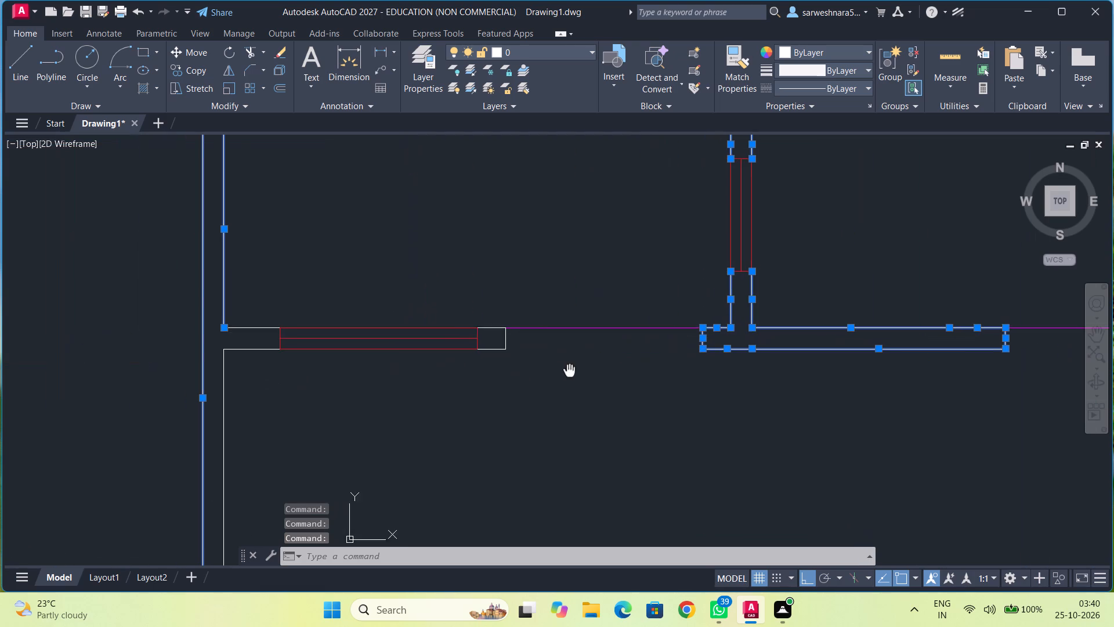
left_click(508, 339)
left_click(495, 348)
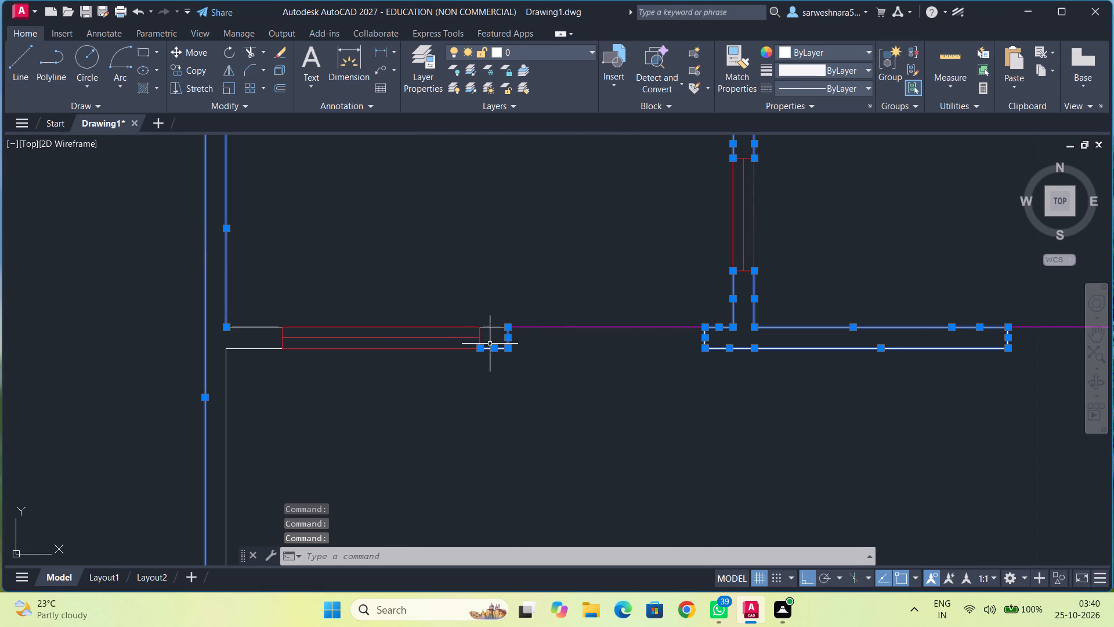
left_click(490, 326)
scroll(342, 372, "up", 1)
middle_click_drag(339, 372, 579, 398)
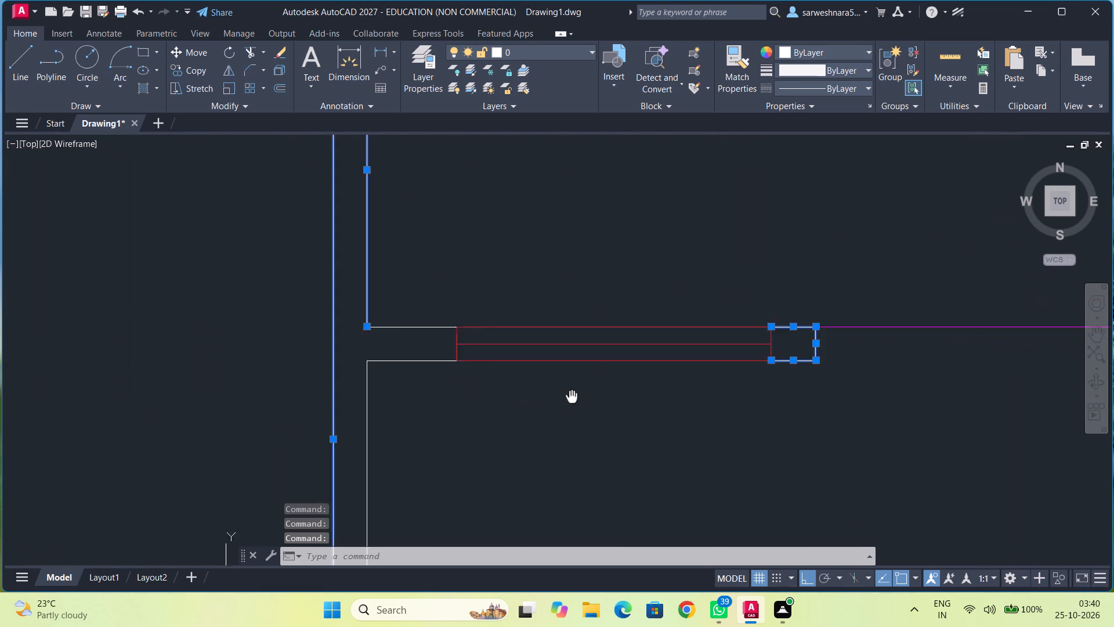
left_click(447, 362)
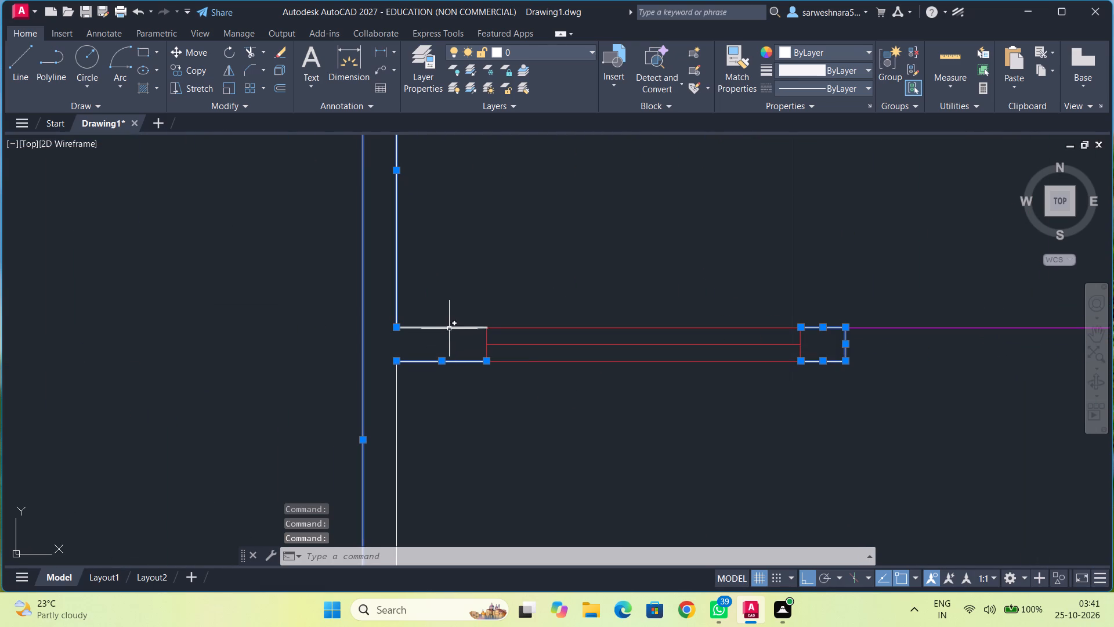
left_click(449, 327)
left_click(398, 381)
Add both lines of the northwest room's south wall, including their short west end pieces, to the selection.
scroll(449, 413, "down", 3)
scroll(501, 437, "down", 1)
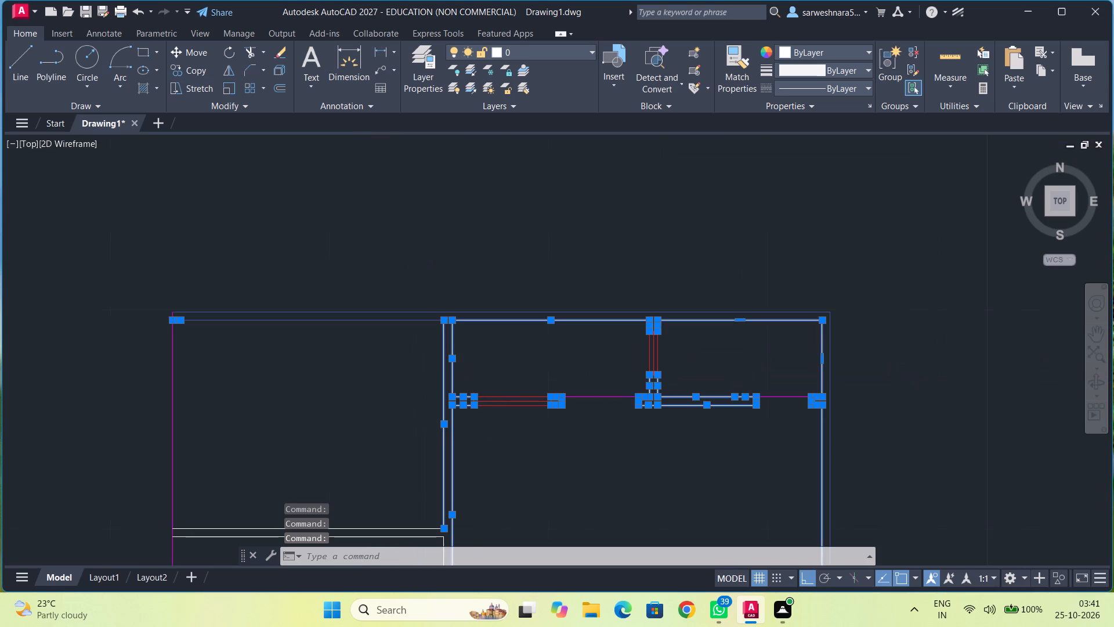
middle_click_drag(501, 438, 576, 338)
middle_click_drag(555, 388, 589, 343)
scroll(481, 391, "up", 2)
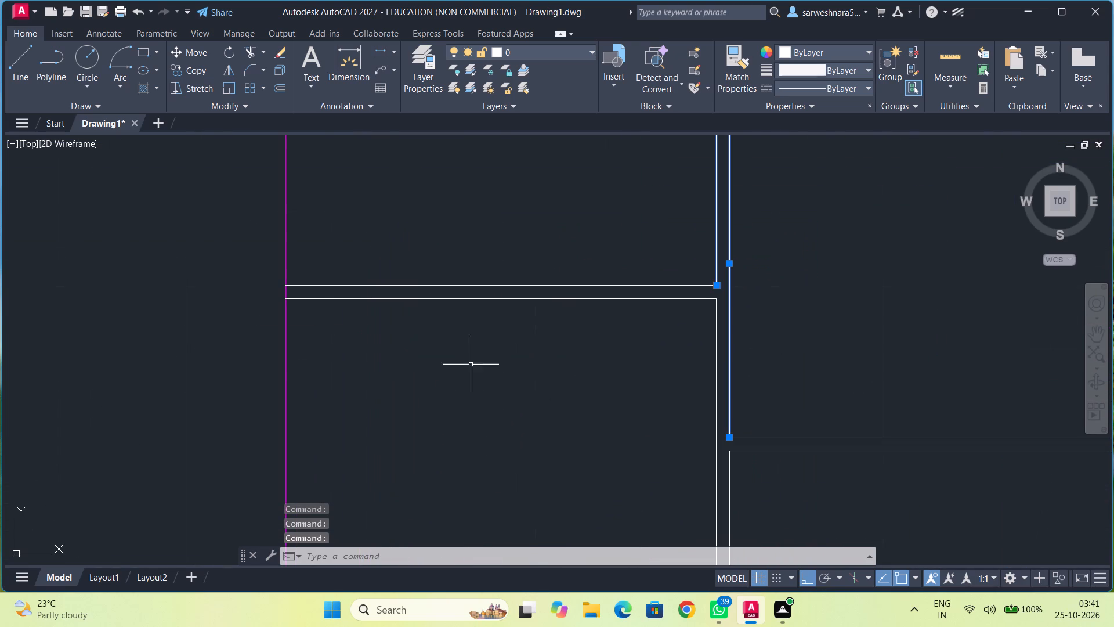
left_click(447, 286)
left_click(435, 299)
scroll(338, 293, "up", 2)
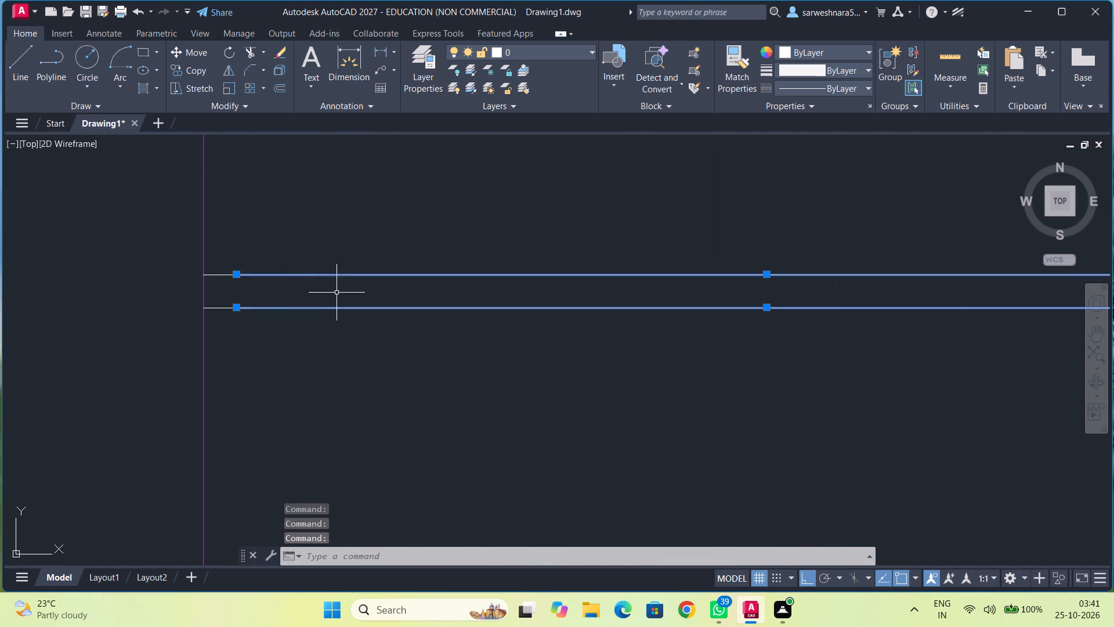
left_click(219, 274)
left_click(219, 308)
Add the east wall line of the second west room and both lines of the wall north of the middle room to the selection.
scroll(710, 393, "down", 2)
middle_click_drag(813, 385, 373, 338)
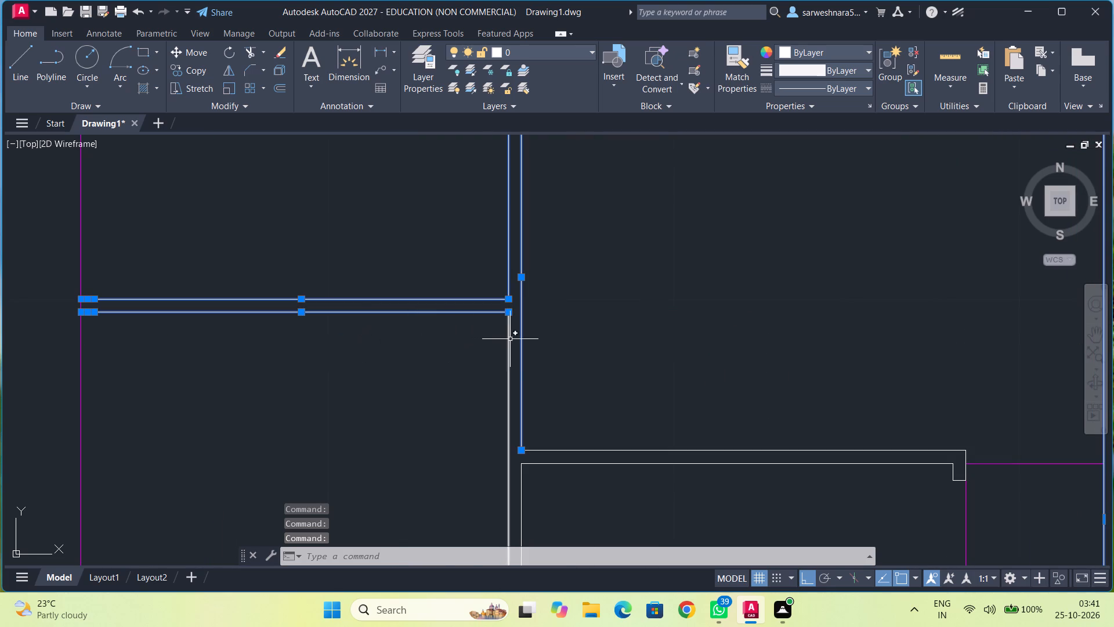
left_click(511, 339)
left_click(508, 367)
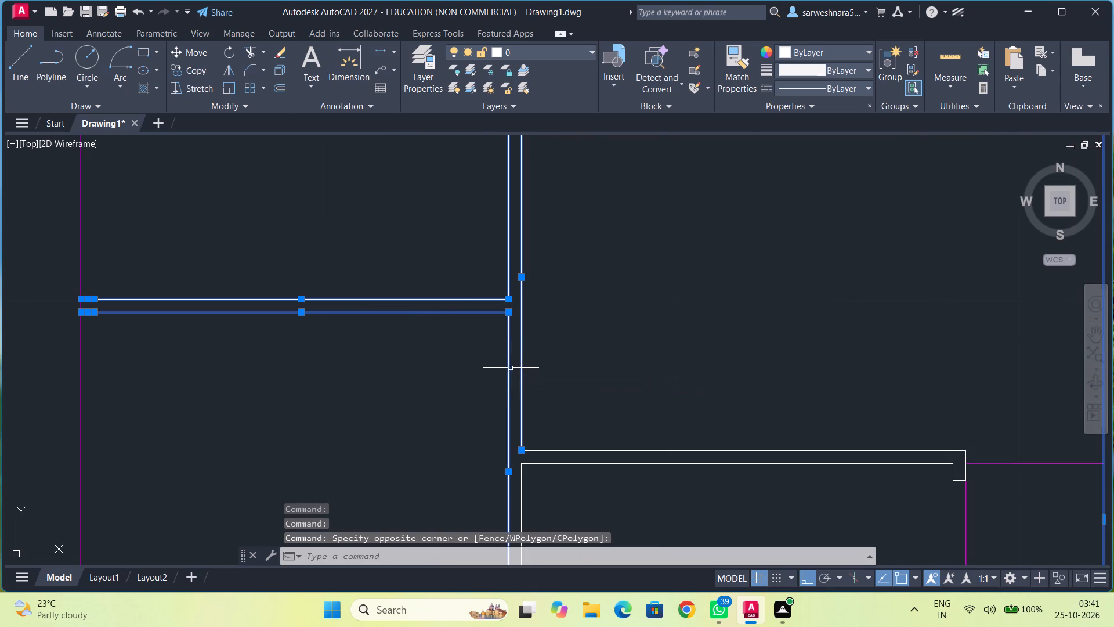
scroll(589, 394, "down", 1)
middle_click_drag(589, 392, 509, 300)
left_click(549, 336)
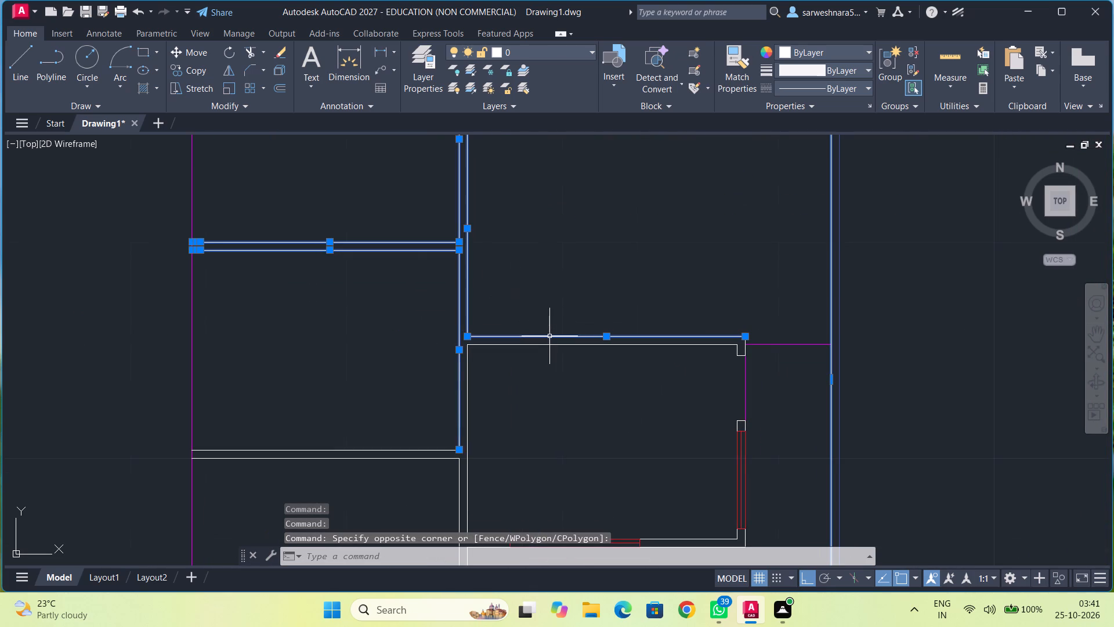
left_click(550, 345)
Add the wall end pieces on both sides of the opening in the middle room's east wall to the selection.
middle_click_drag(628, 390, 488, 387)
scroll(574, 360, "up", 1)
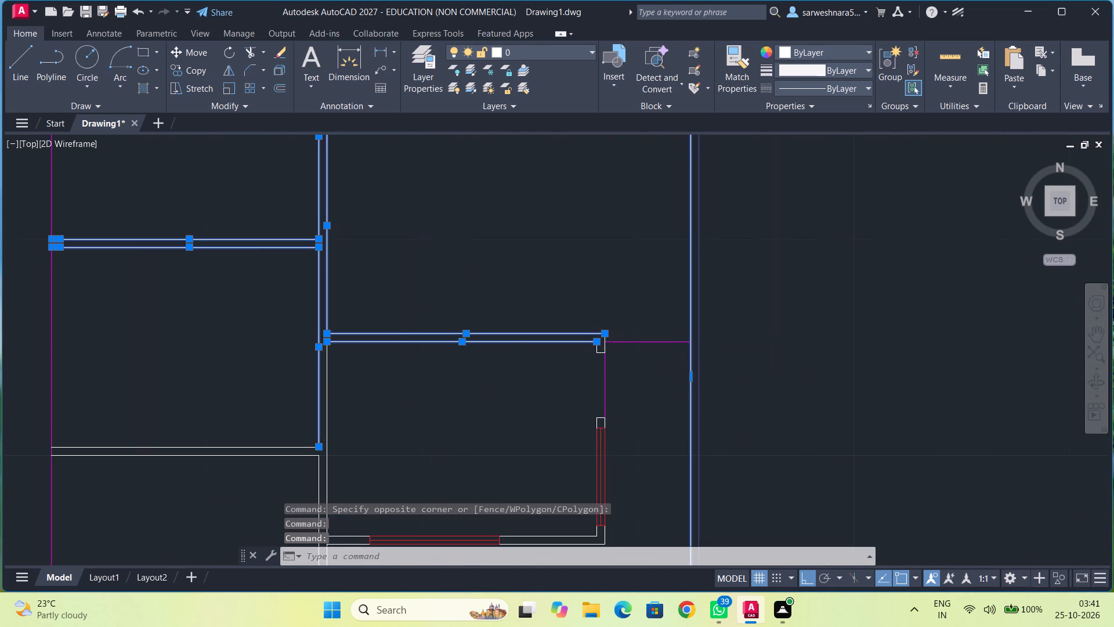
scroll(574, 359, "up", 1)
left_click(629, 333)
left_click(641, 346)
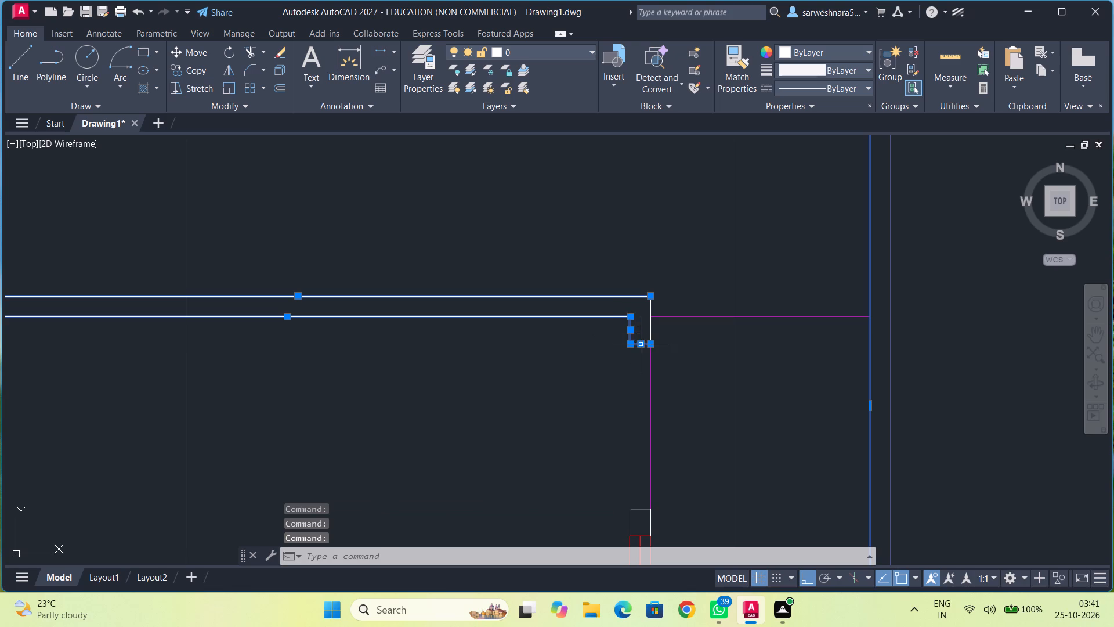
left_click(651, 331)
left_click(650, 309)
scroll(469, 403, "down", 2)
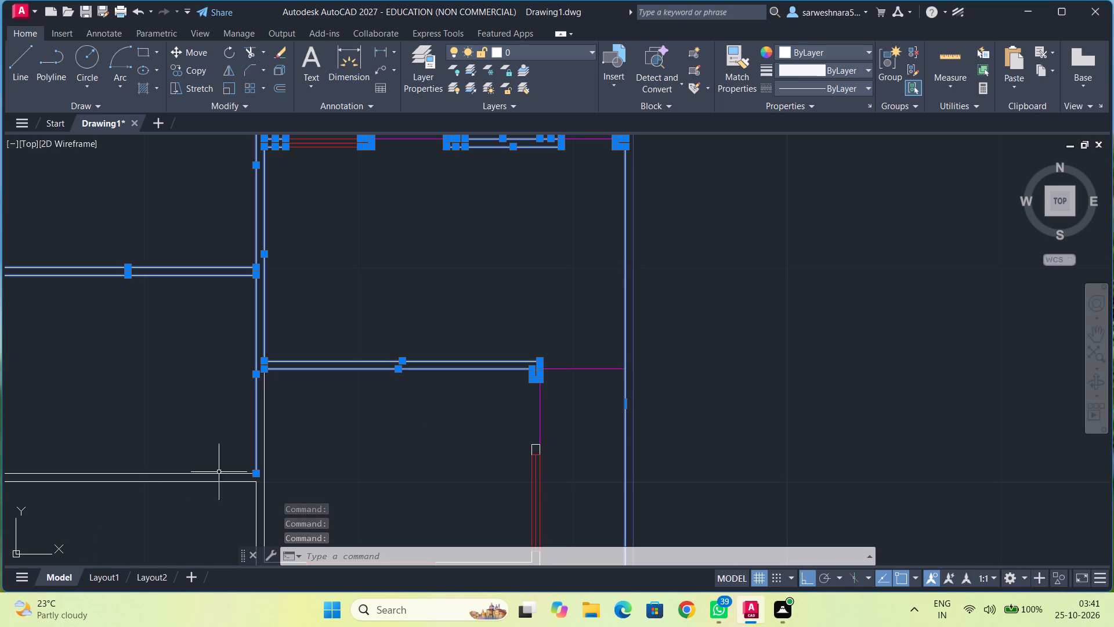
scroll(485, 420, "up", 1)
middle_click_drag(499, 426, 425, 388)
scroll(455, 396, "up", 2)
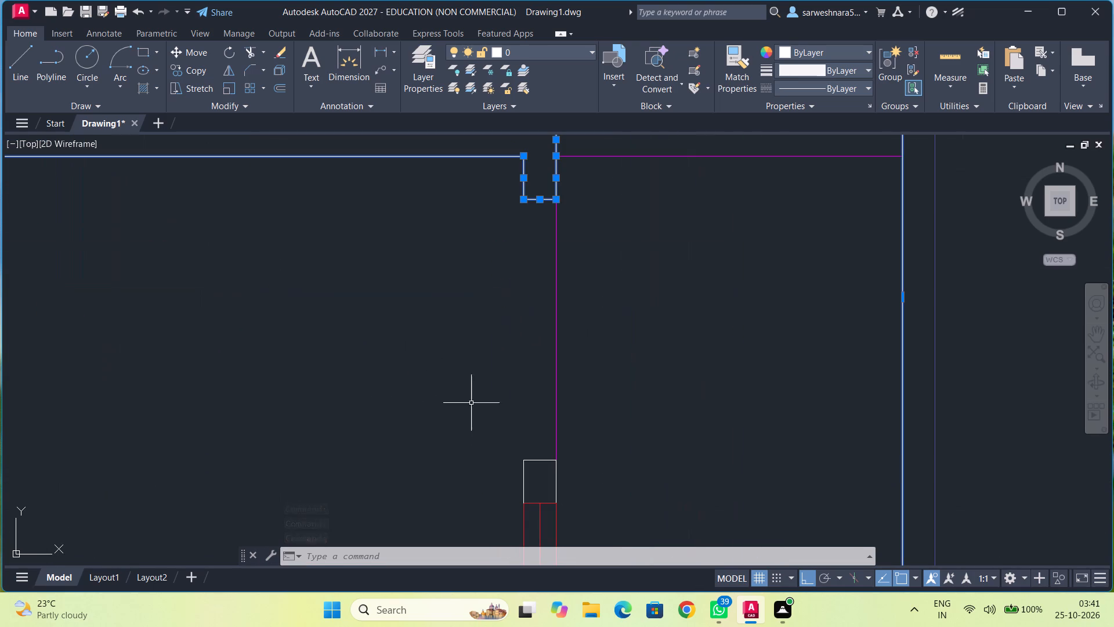
left_click(542, 462)
left_click(525, 474)
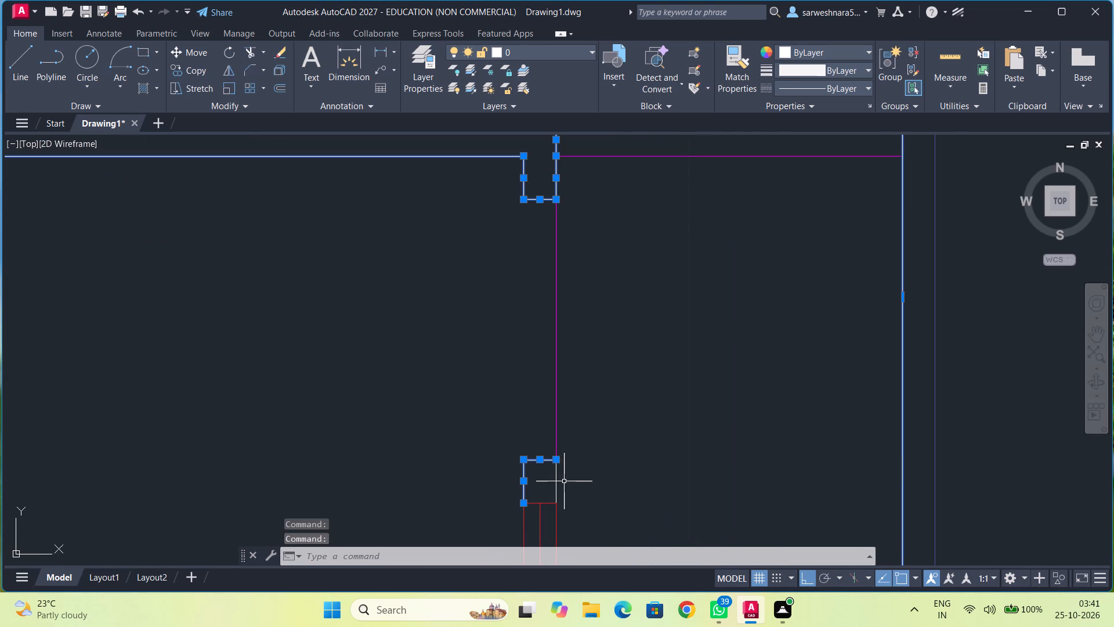
left_click(557, 479)
Add the middle room's west wall line and both lines of the second west room's south wall, with their west end stubs, to the selection.
scroll(426, 444, "down", 2)
middle_click_drag(421, 440, 780, 362)
middle_click_drag(597, 394, 622, 381)
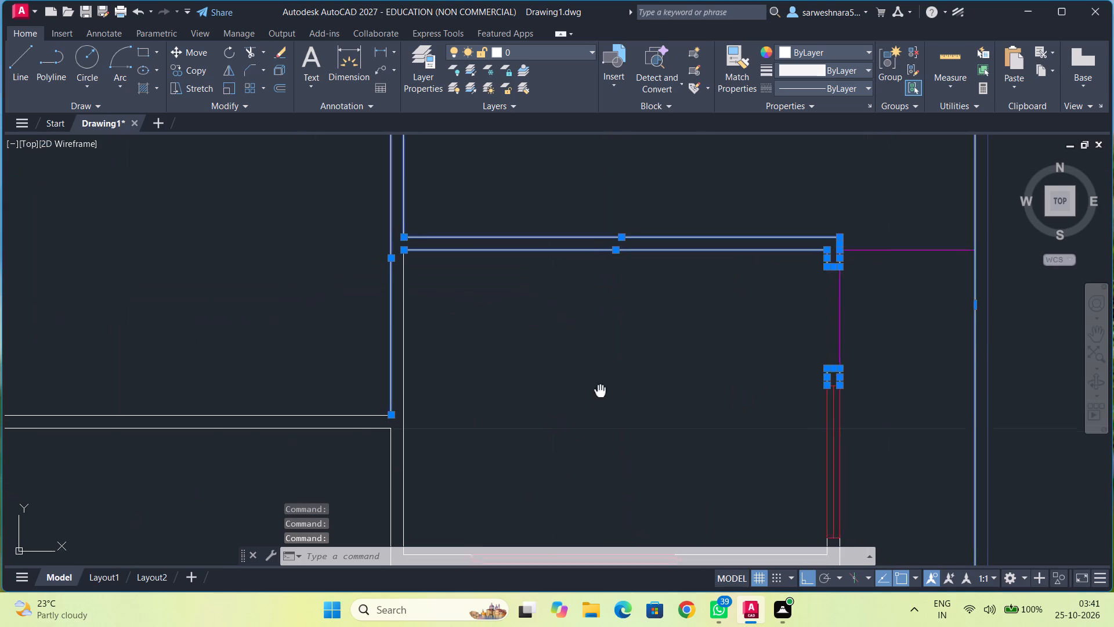
middle_click_drag(622, 381, 755, 347)
left_click(559, 307)
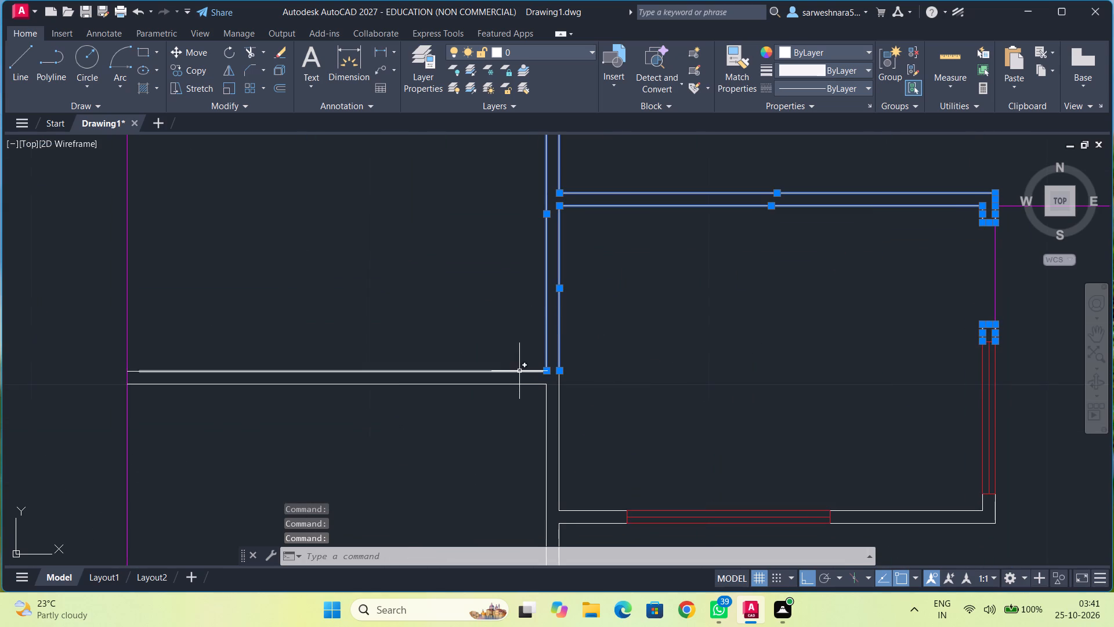
left_click(519, 371)
middle_click_drag(328, 405, 570, 369)
scroll(400, 349, "up", 3)
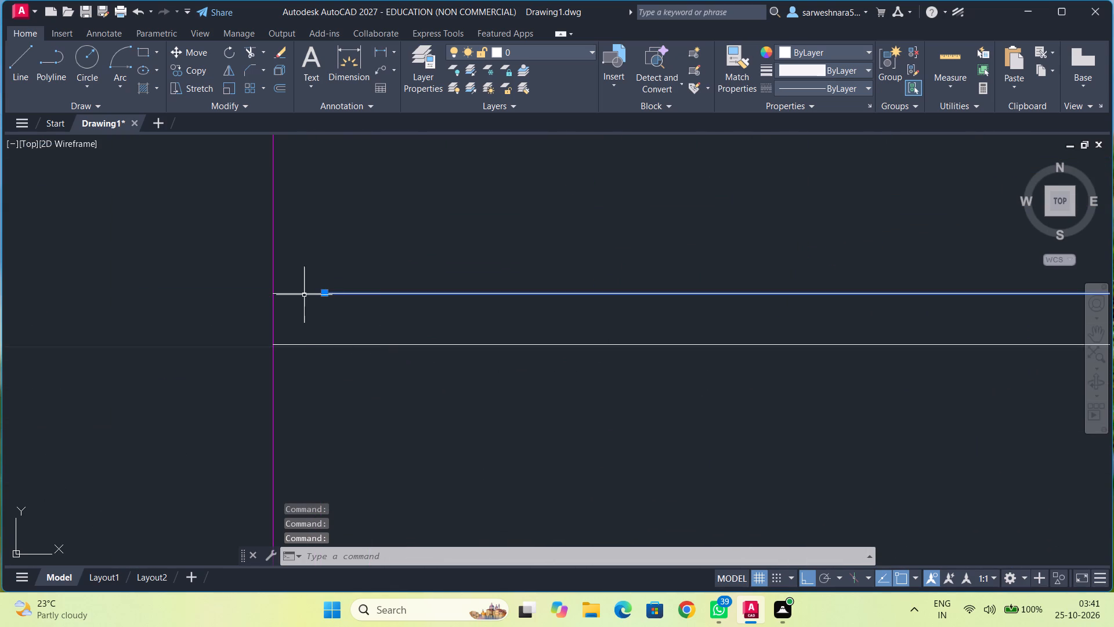
left_click(304, 294)
left_click(301, 344)
left_click(354, 346)
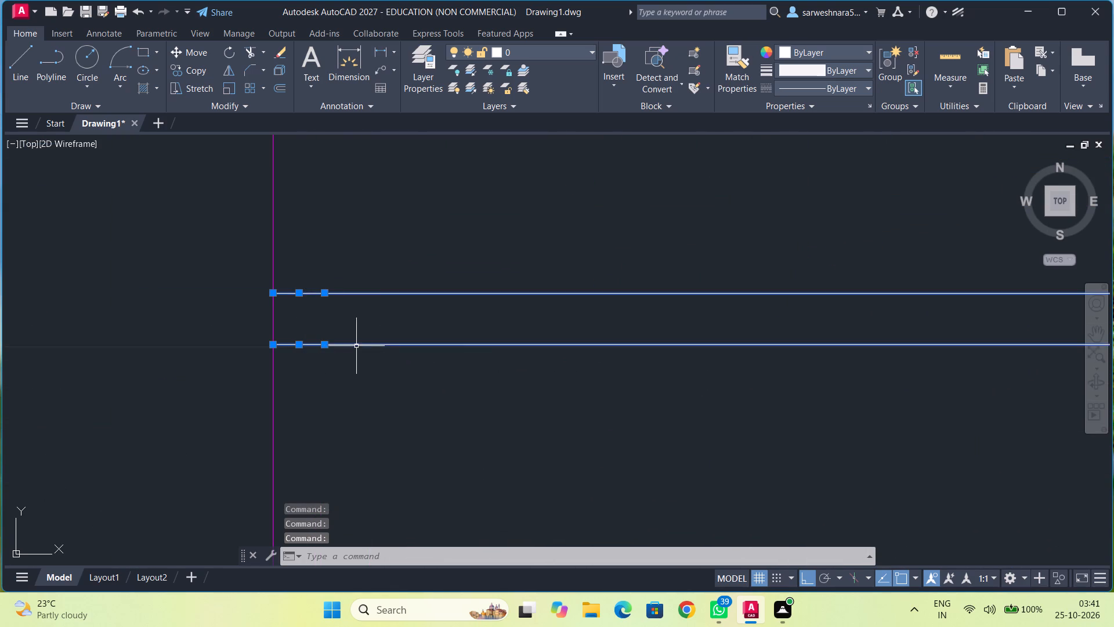
Add both north-south wall lines below that wall junction and the short piece joining the east line to the selection.
scroll(636, 378, "down", 2)
middle_click_drag(830, 388, 453, 375)
middle_click_drag(672, 379, 385, 356)
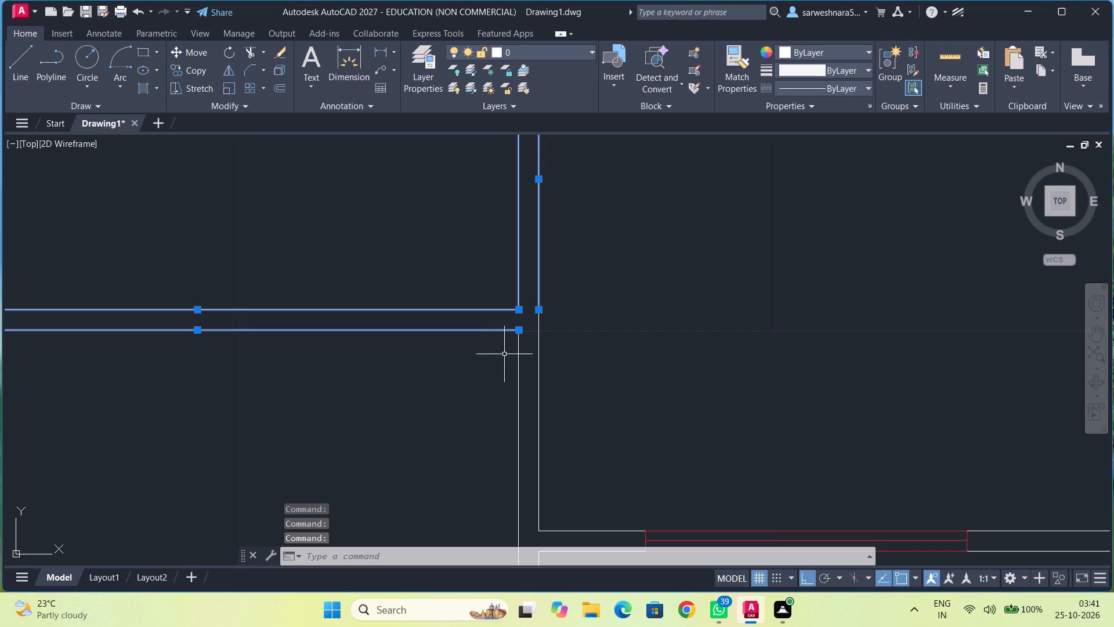
left_click(518, 361)
left_click(538, 358)
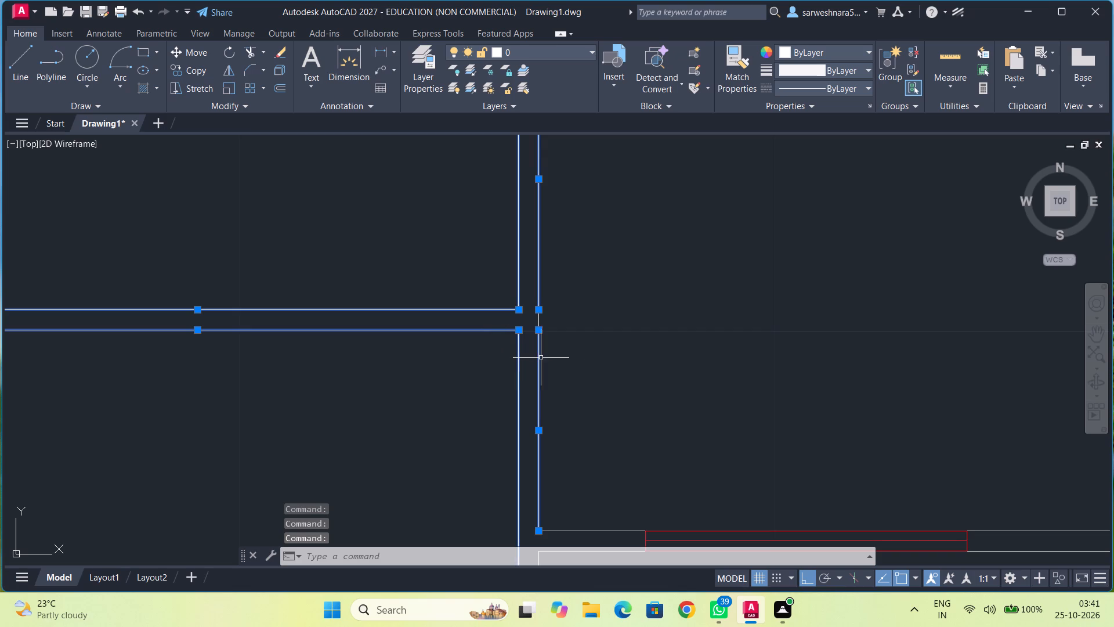
middle_click_drag(582, 368, 581, 349)
scroll(558, 333, "up", 2)
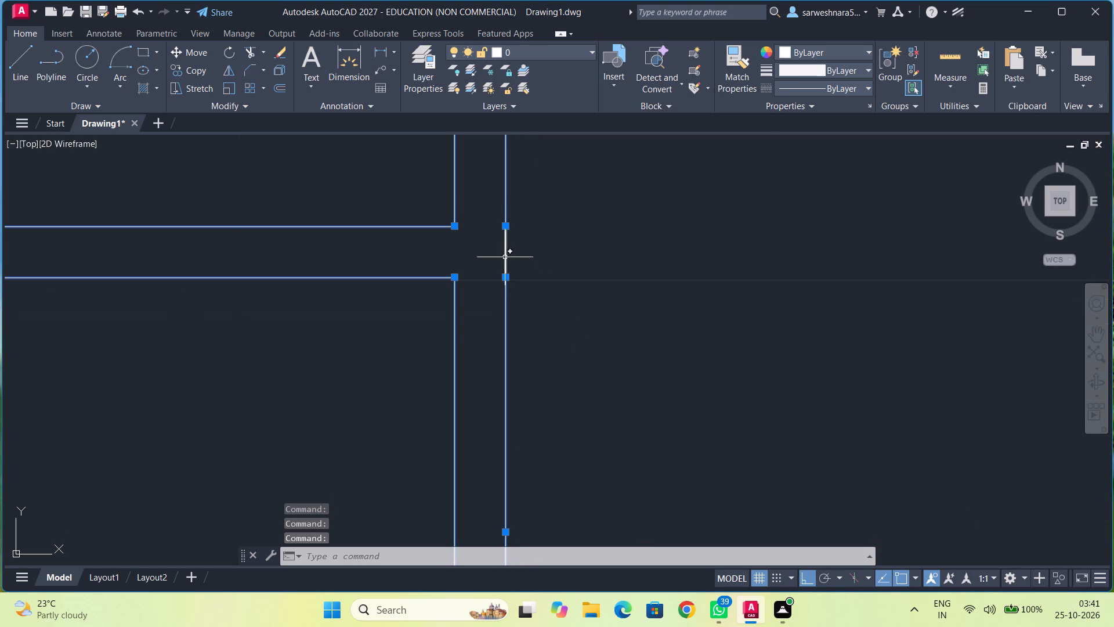
left_click(507, 257)
Add the inner wall piece west of the middle room's south window and the north-south wall line below it to the selection.
scroll(580, 356, "down", 1)
middle_click_drag(582, 363, 567, 269)
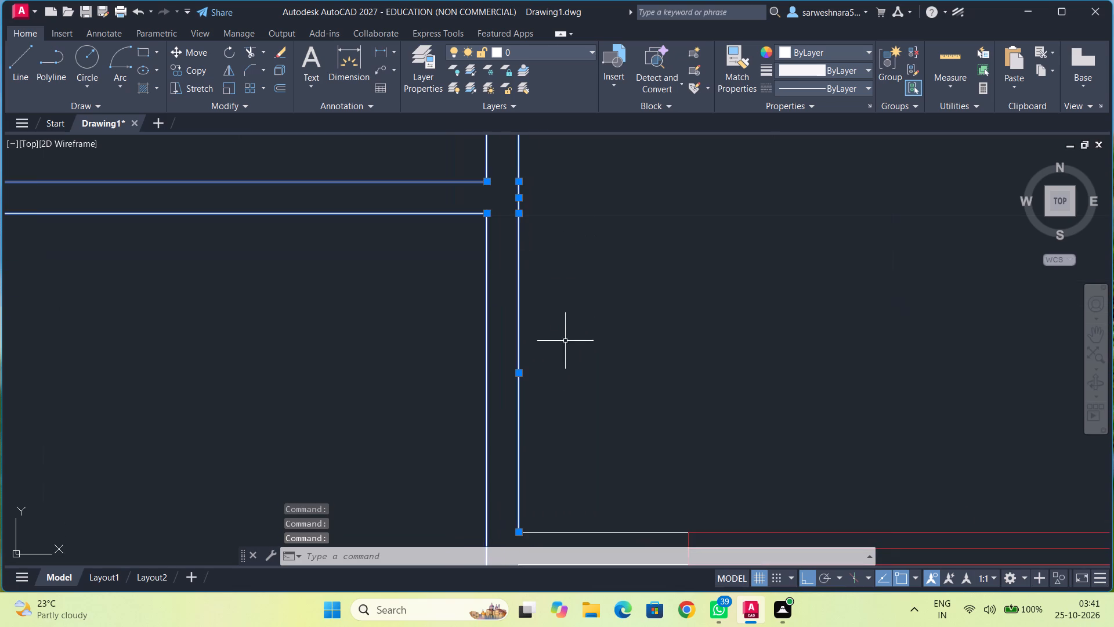
middle_click_drag(562, 367, 549, 274)
middle_click_drag(573, 361, 554, 294)
left_click(563, 373)
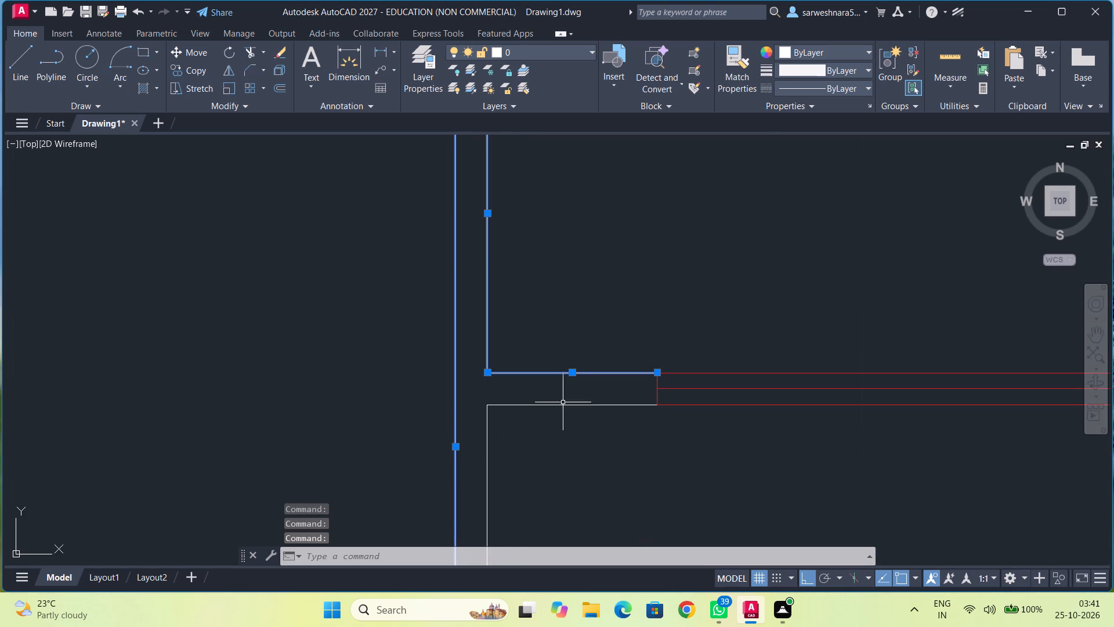
left_click(486, 426)
Add the inner wall piece east of the middle room's south window and the southeast corner lines below the east window to the selection.
scroll(578, 457, "down", 2)
middle_click_drag(573, 434, 535, 333)
middle_click_drag(623, 434, 537, 398)
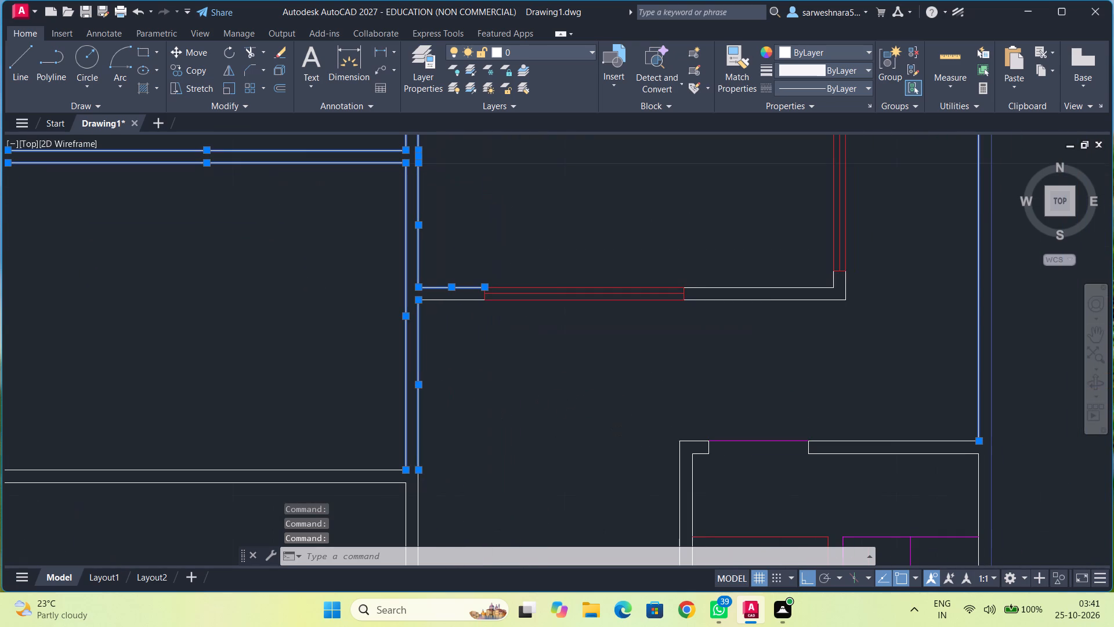
left_click(764, 287)
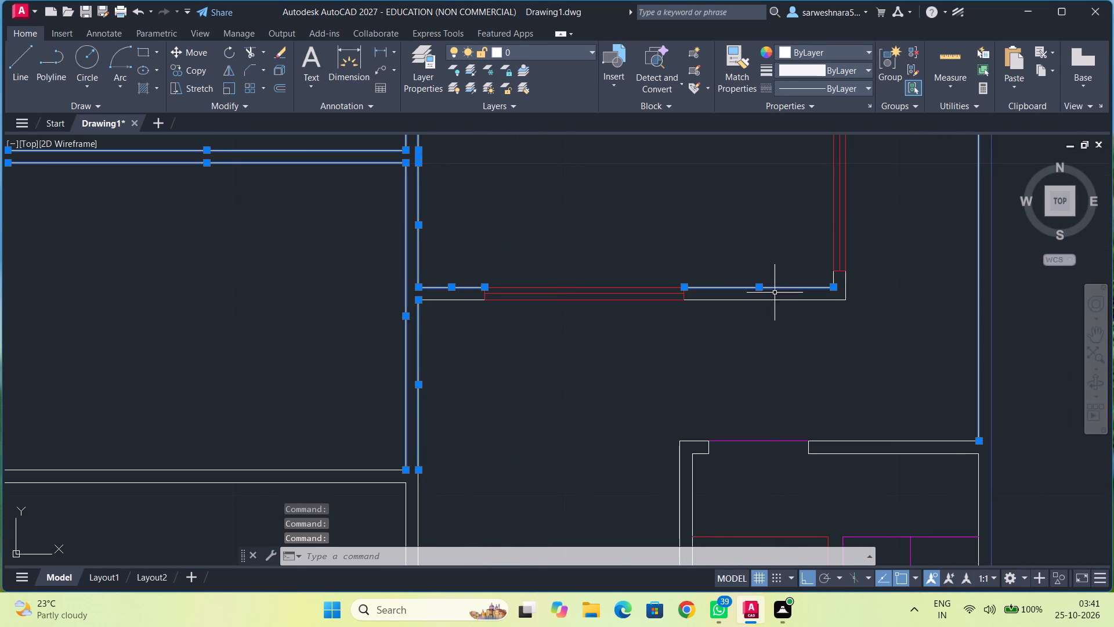
scroll(847, 278, "up", 1)
left_click(823, 278)
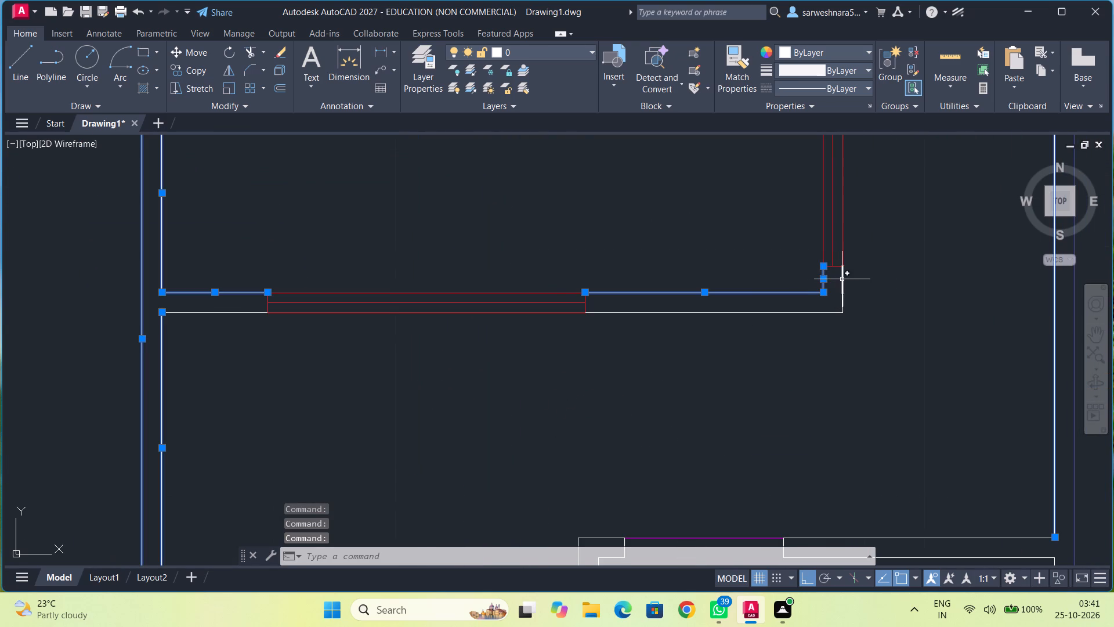
left_click(842, 279)
left_click(842, 302)
Add the wall lines and end cap east of the stair room's north opening to the selection.
scroll(878, 289, "down", 1)
middle_click_drag(878, 289, 874, 306)
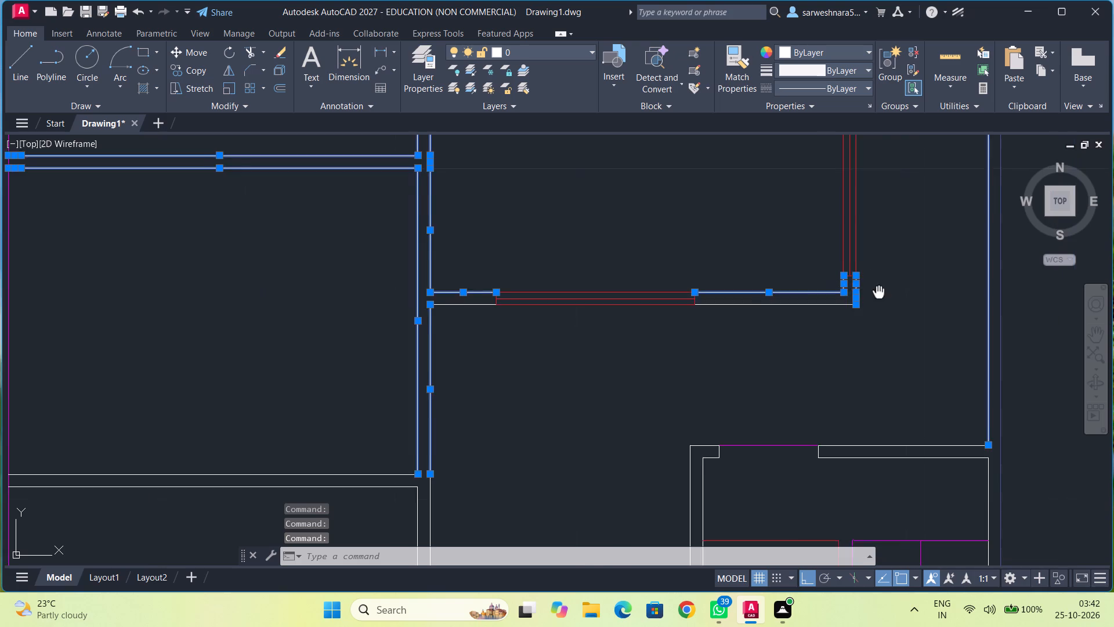
middle_click_drag(874, 306, 806, 300)
middle_click_drag(790, 423, 800, 325)
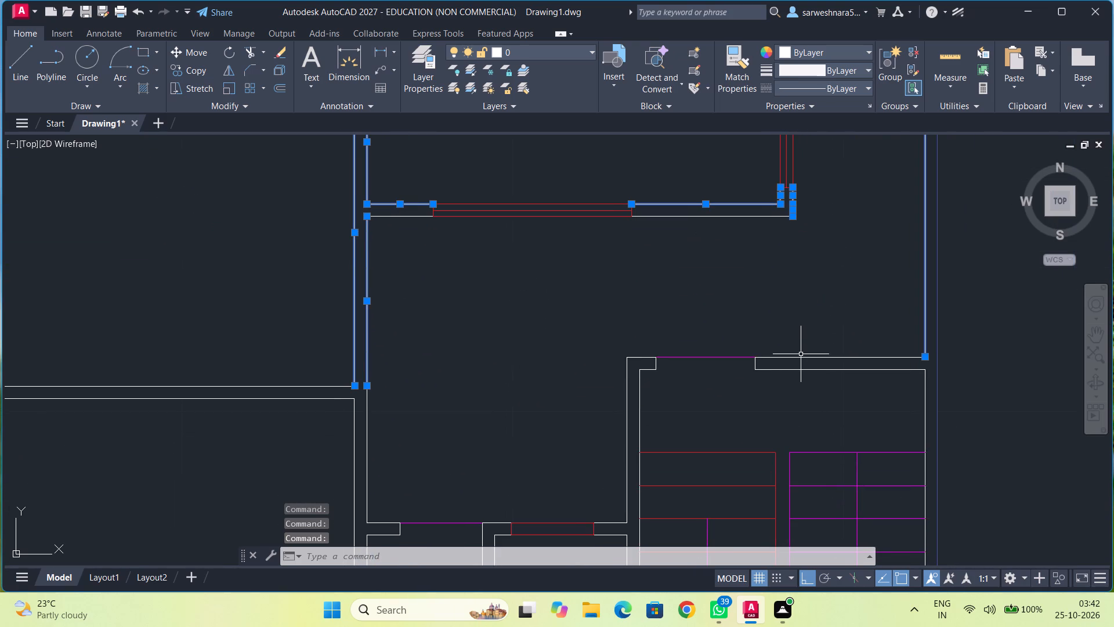
left_click(799, 359)
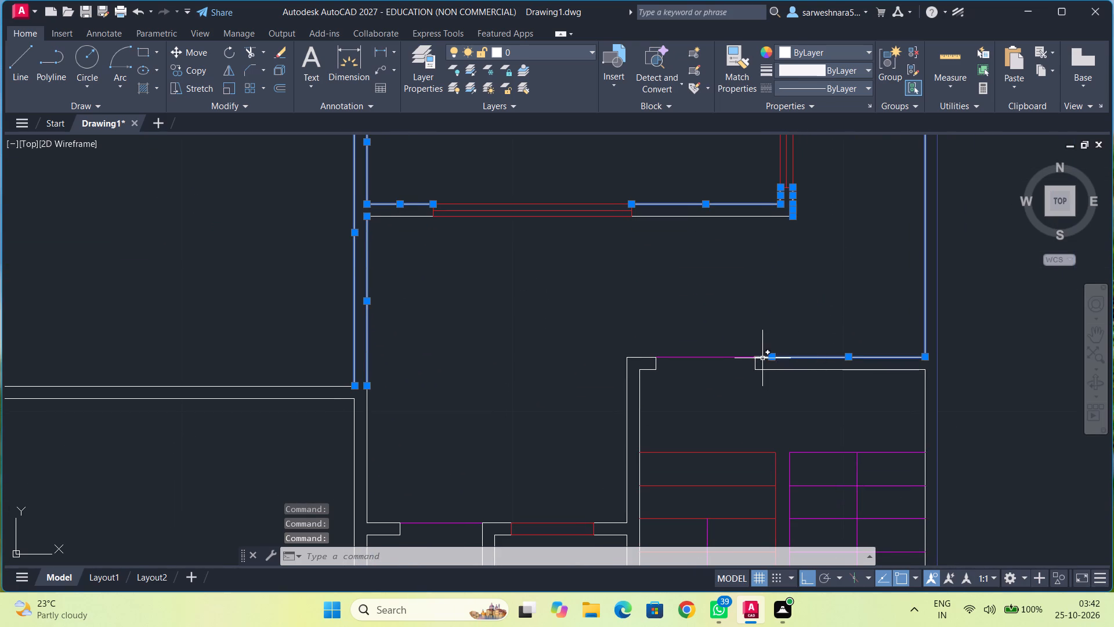
left_click(762, 358)
left_click(757, 365)
left_click(773, 369)
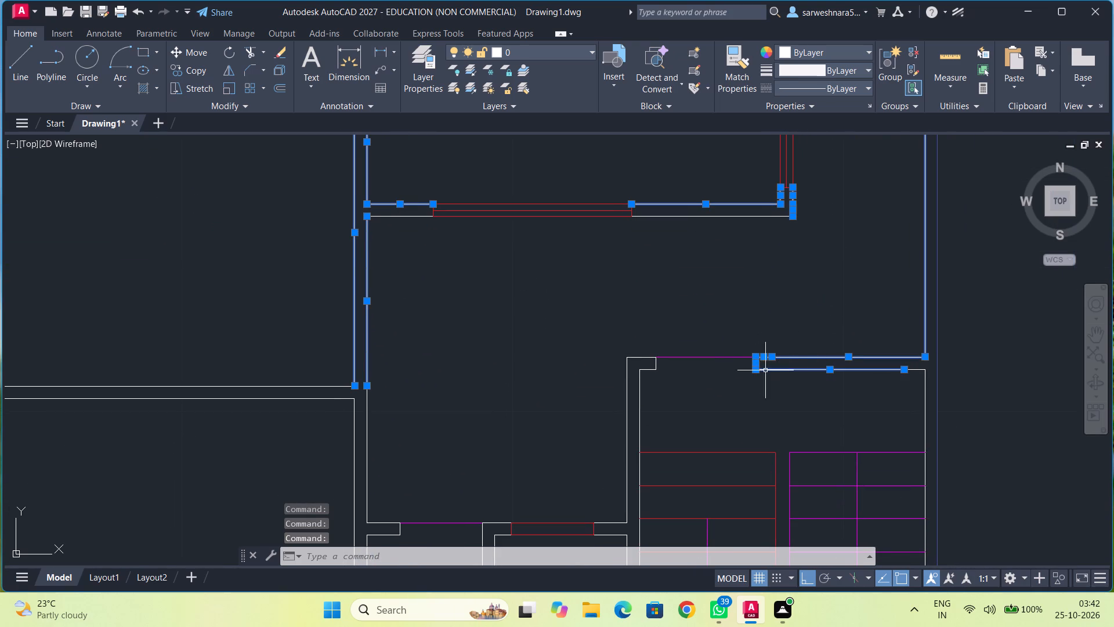
Add the wall corner west of the stair room's north opening, its two west wall lines and its inner east wall line to the selection.
left_click(643, 355)
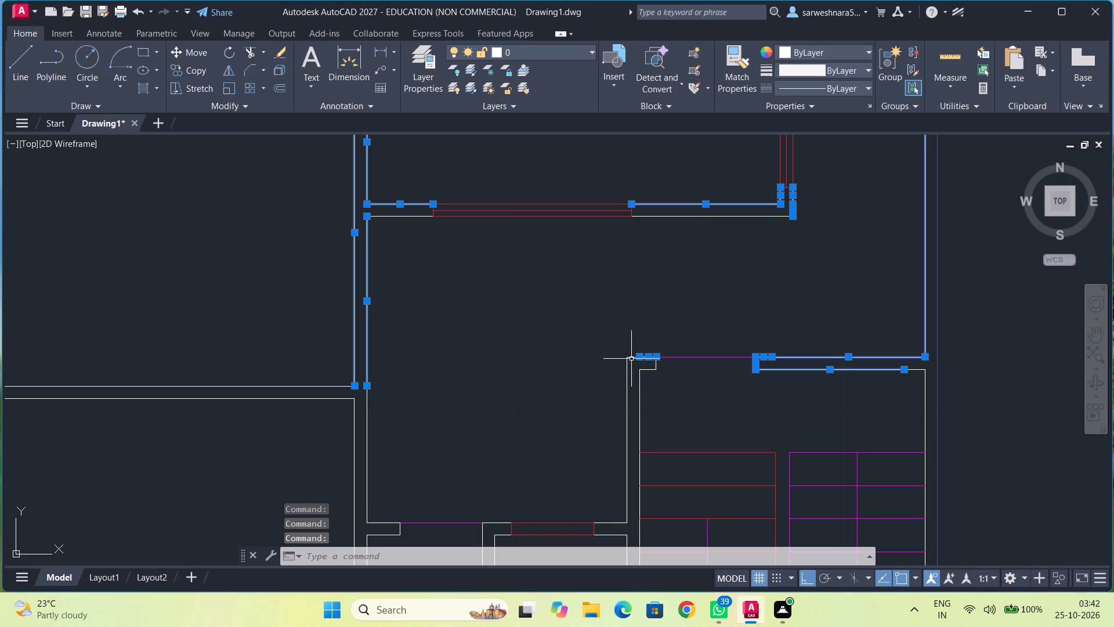
left_click(631, 356)
left_click(628, 367)
left_click(643, 379)
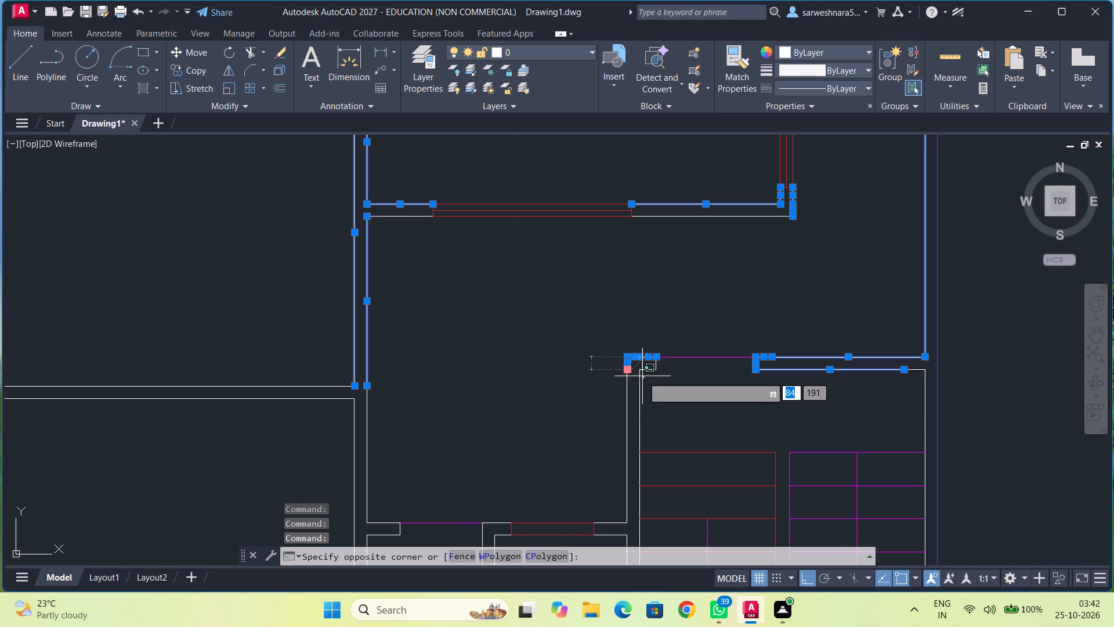
left_click(640, 376)
left_click(646, 369)
scroll(661, 369, "up", 2)
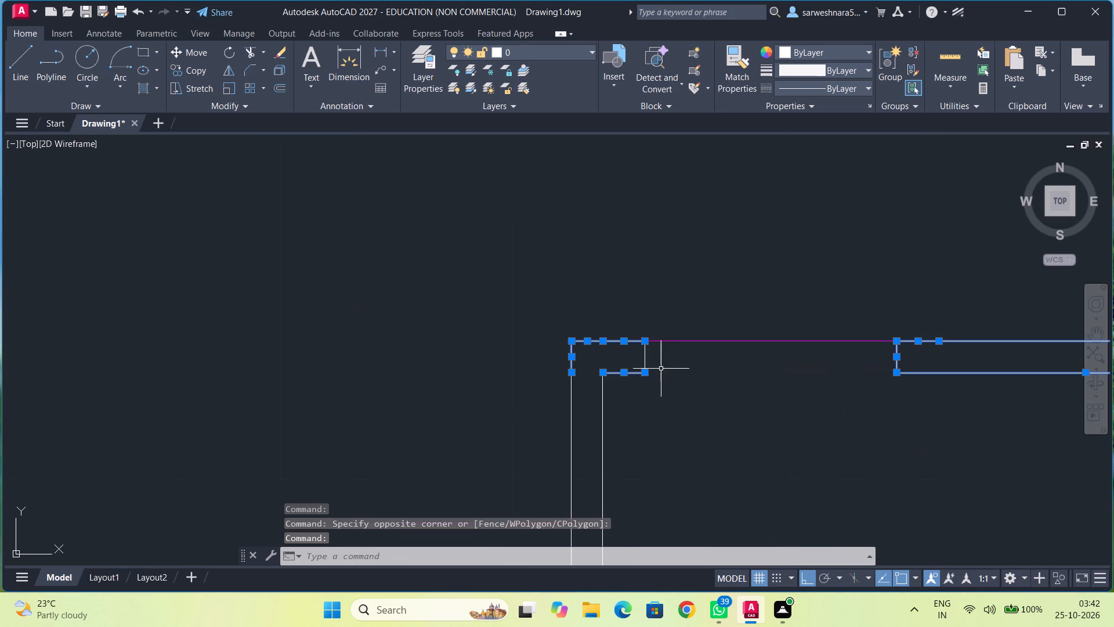
left_click(644, 356)
left_click(570, 399)
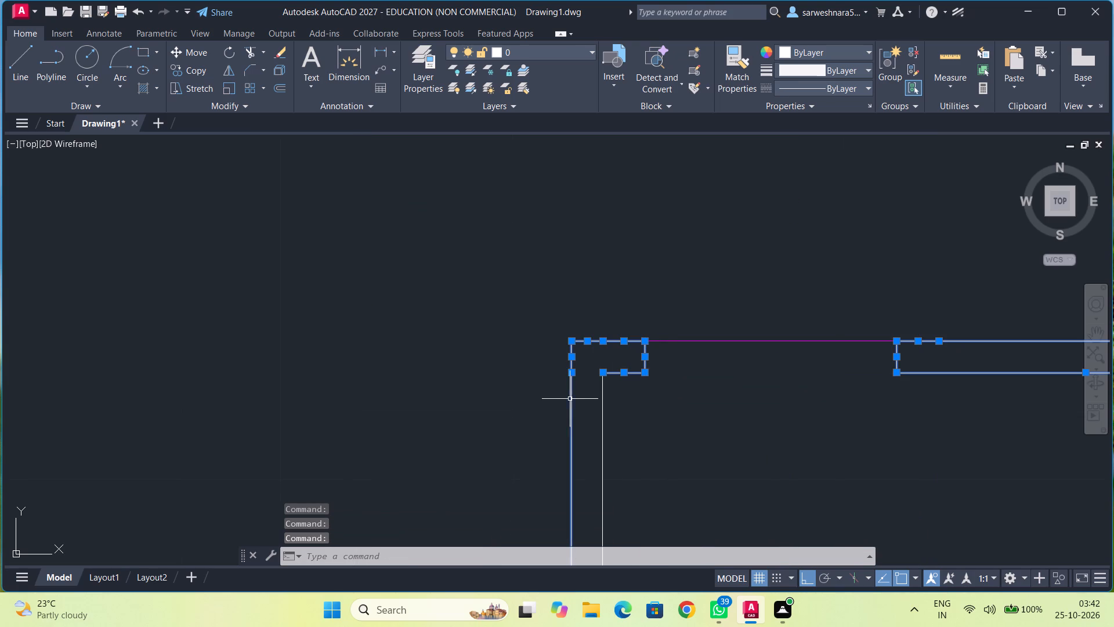
left_click(603, 404)
scroll(791, 421, "down", 2)
middle_click_drag(833, 421, 552, 389)
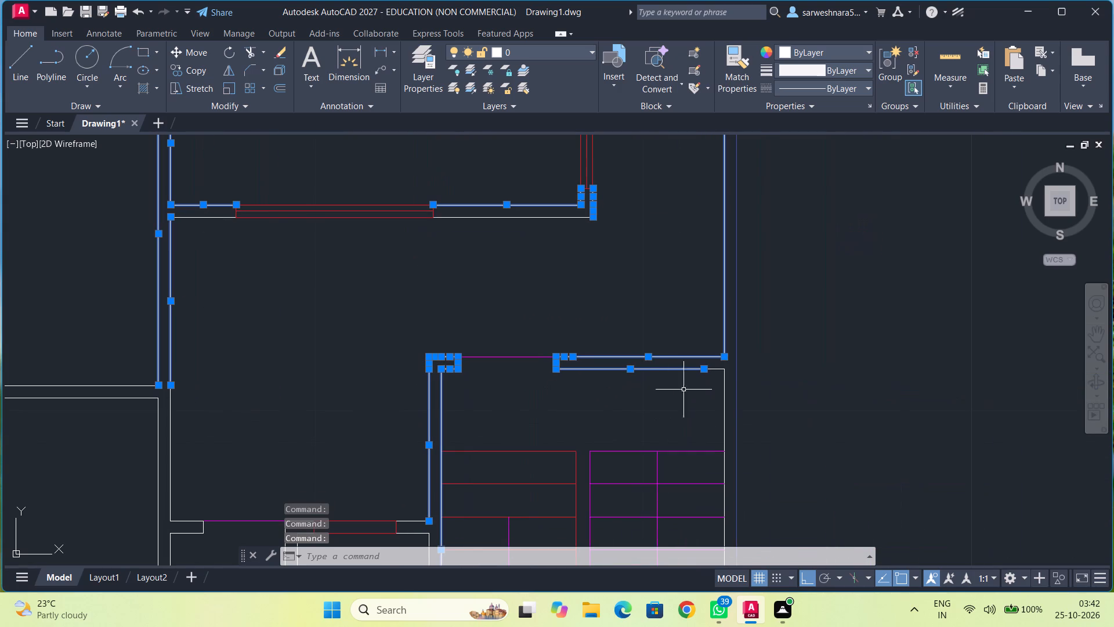
left_click(725, 390)
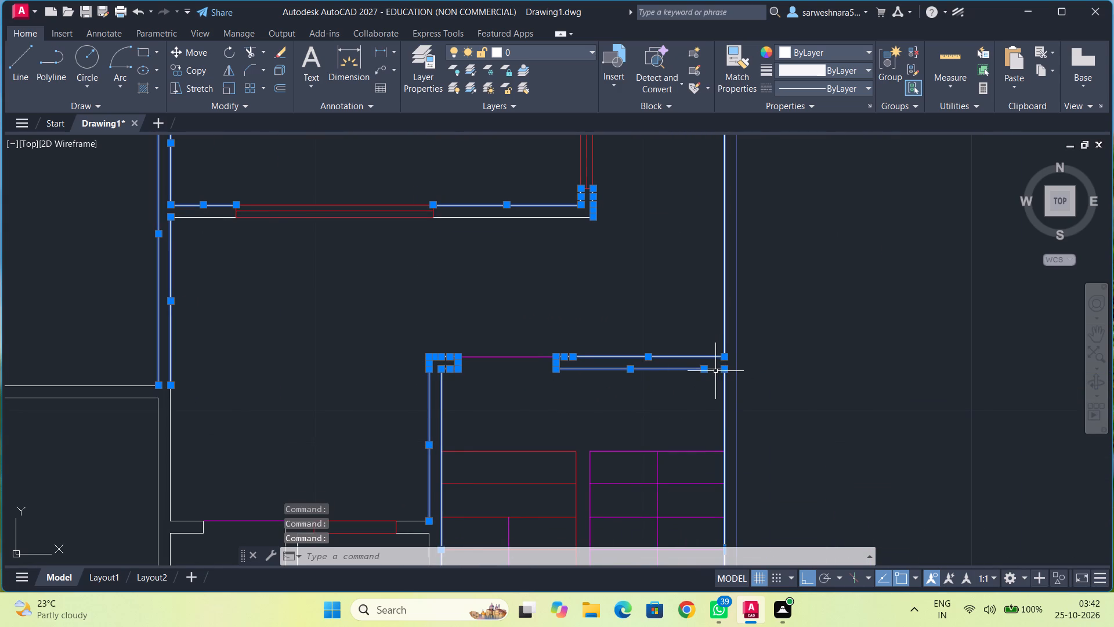
Add the stair room north wall's short east piece, the small room's wall lines east of its north window and its east wall line to the selection.
left_click(715, 371)
middle_click_drag(699, 424, 681, 362)
middle_click_drag(564, 347, 746, 318)
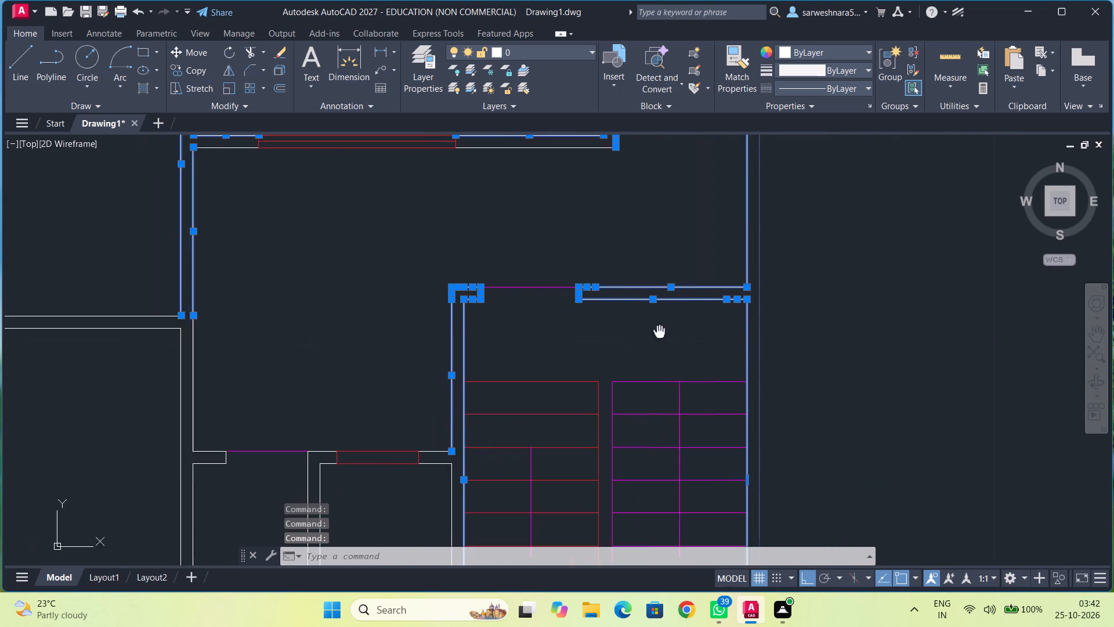
middle_click_drag(746, 318, 799, 297)
middle_click_drag(614, 385, 685, 312)
scroll(685, 336, "up", 1)
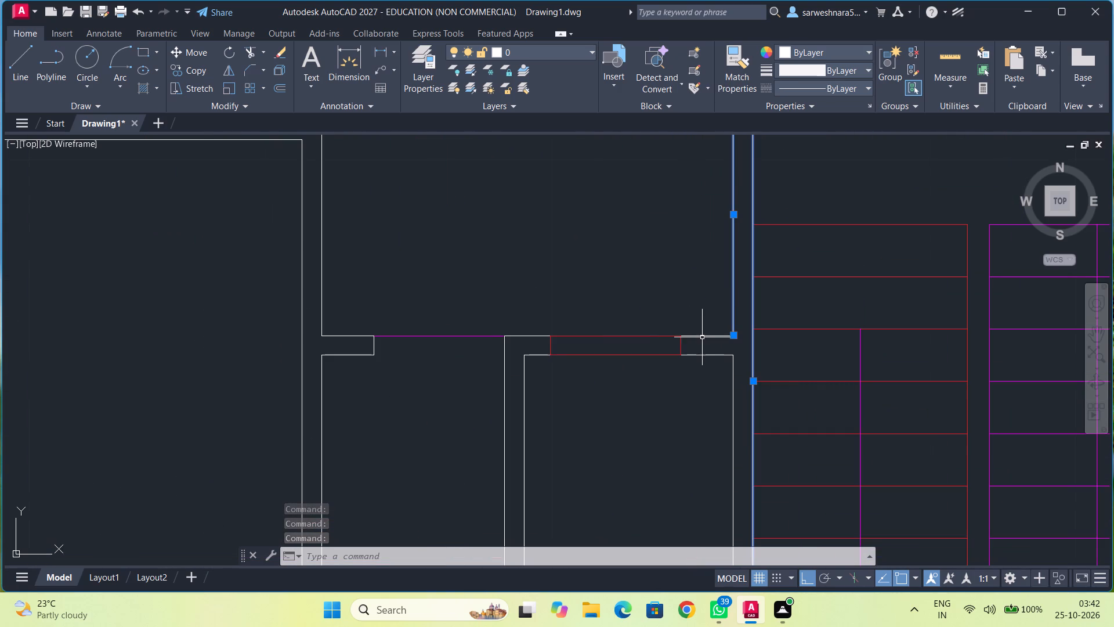
left_click(703, 335)
left_click(707, 355)
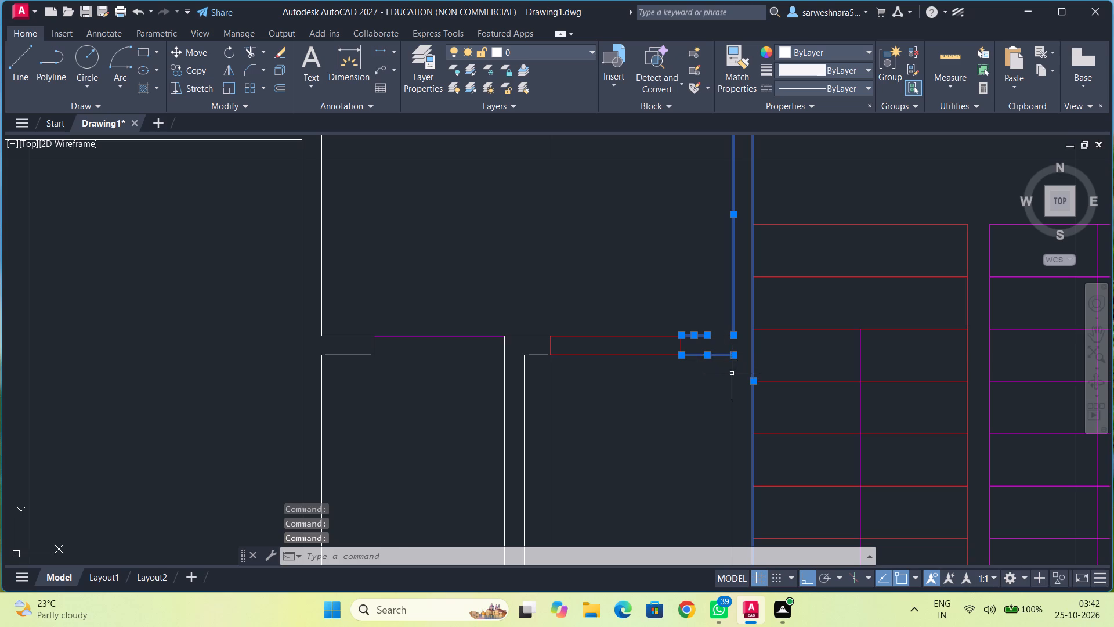
left_click(733, 374)
Add the wall corner between the two small rooms' north opening and north window, plus both partition lines below it, to the selection.
left_click(540, 336)
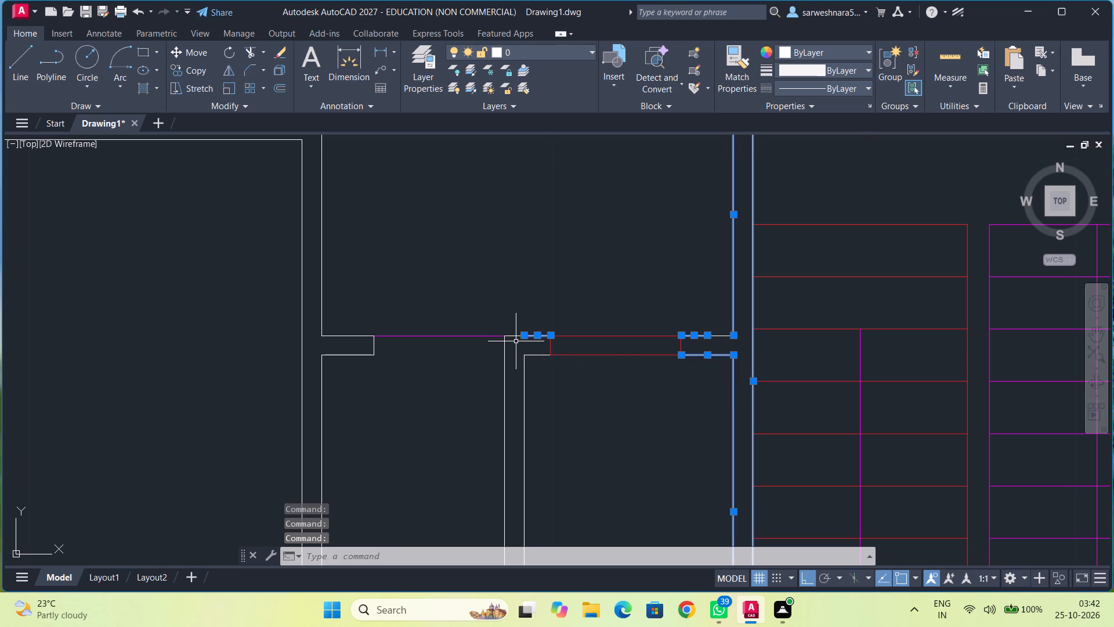
scroll(514, 337, "up", 2)
left_click(509, 331)
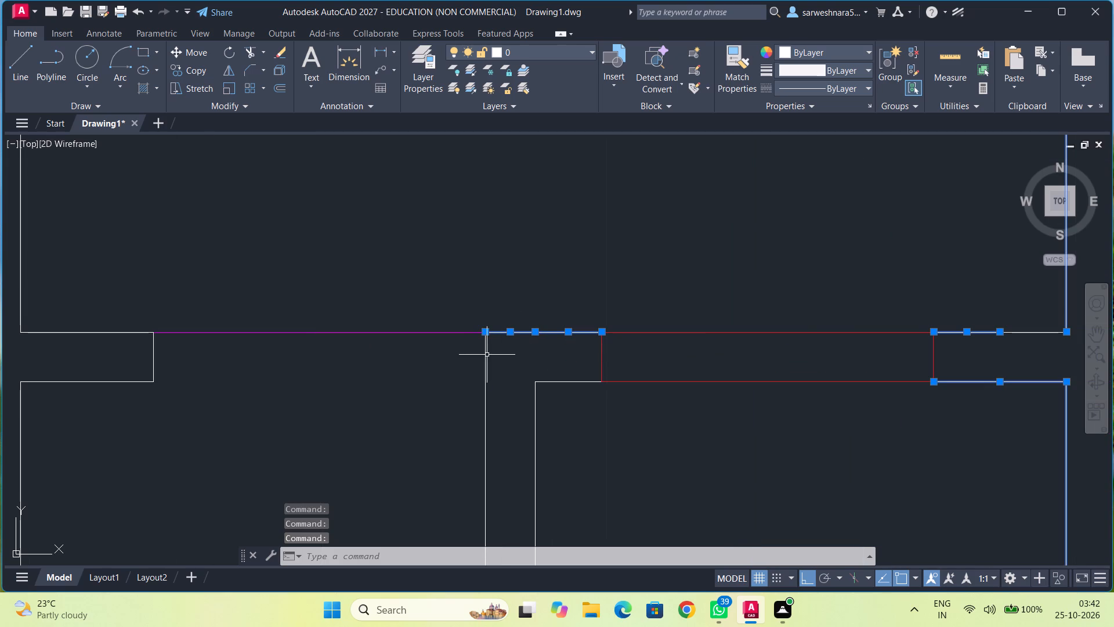
left_click(487, 355)
left_click(565, 383)
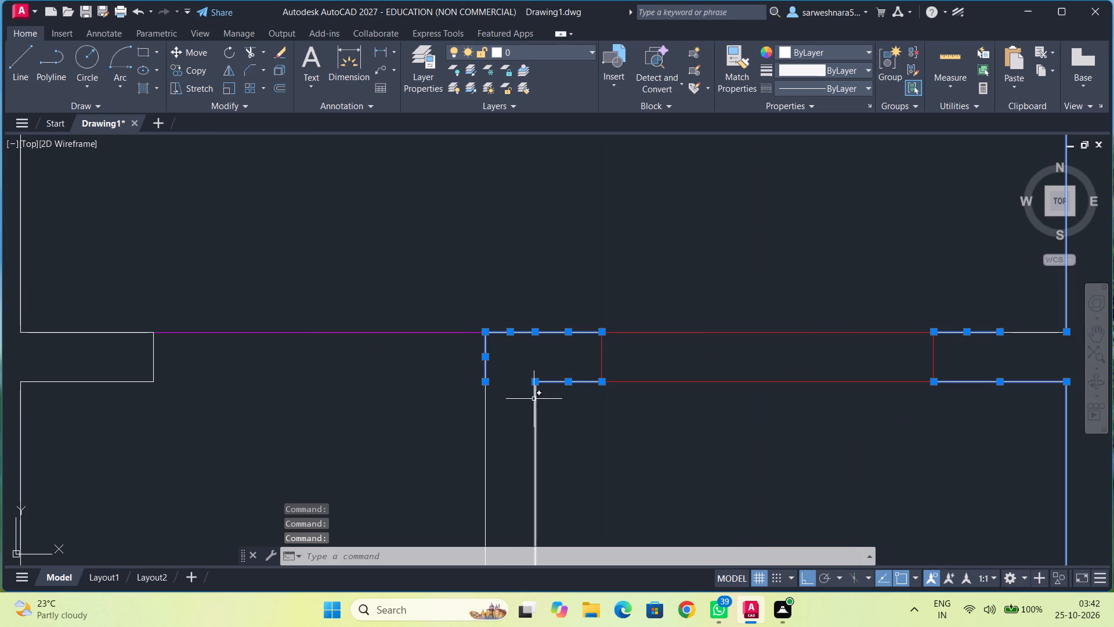
left_click(534, 401)
left_click(486, 401)
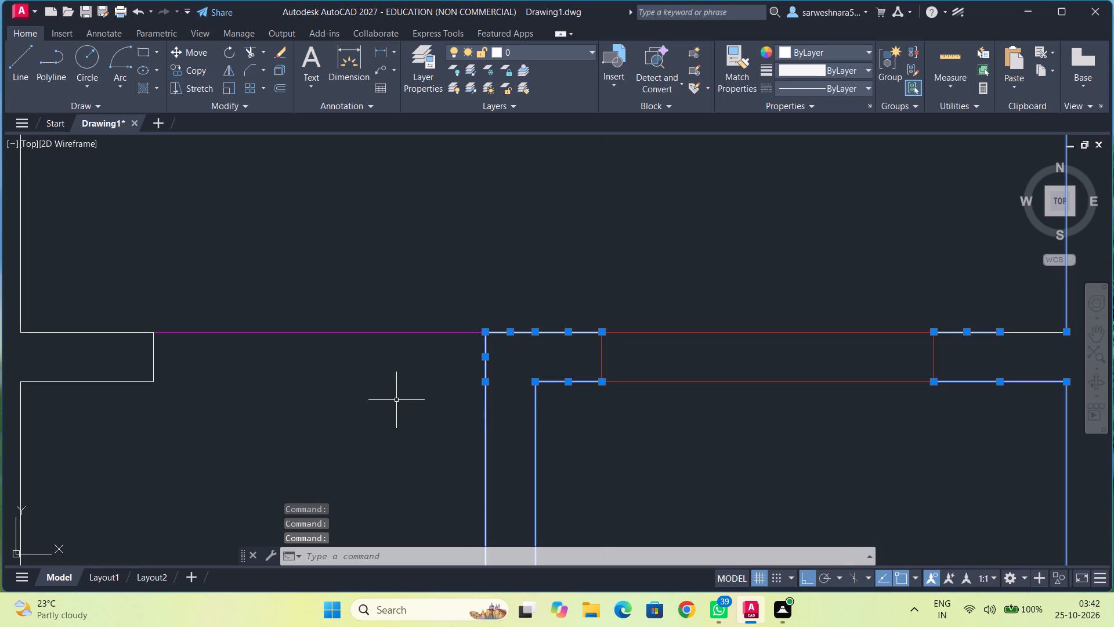
Add the wall stub west of the small room's north opening and the adjoining north-south wall lines to the selection.
scroll(384, 398, "down", 1)
middle_click_drag(382, 397, 903, 348)
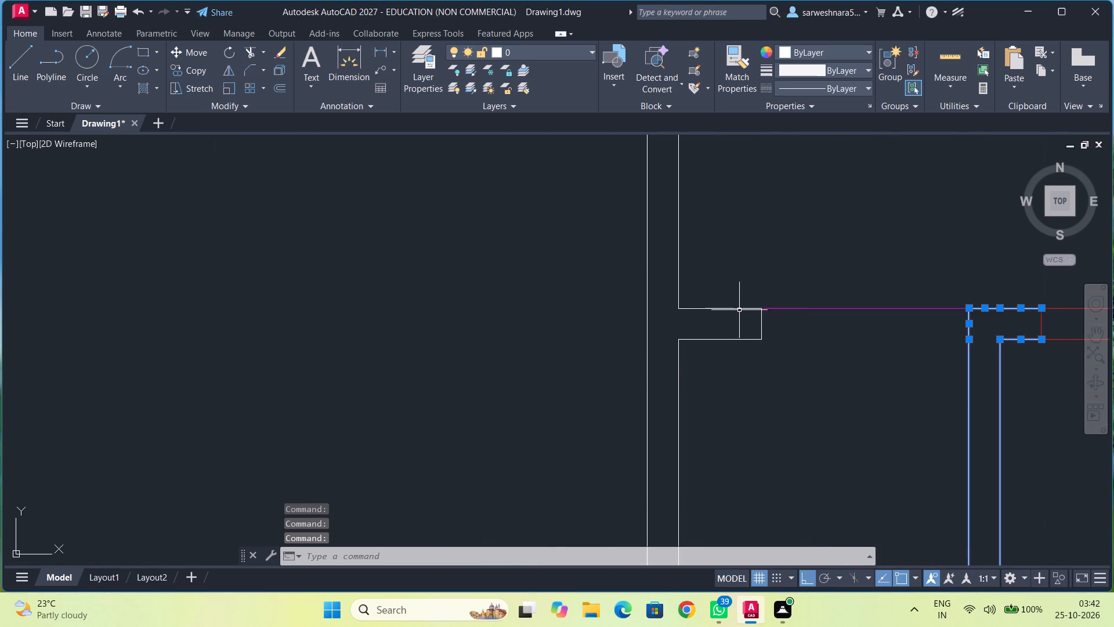
left_click(739, 309)
left_click(762, 327)
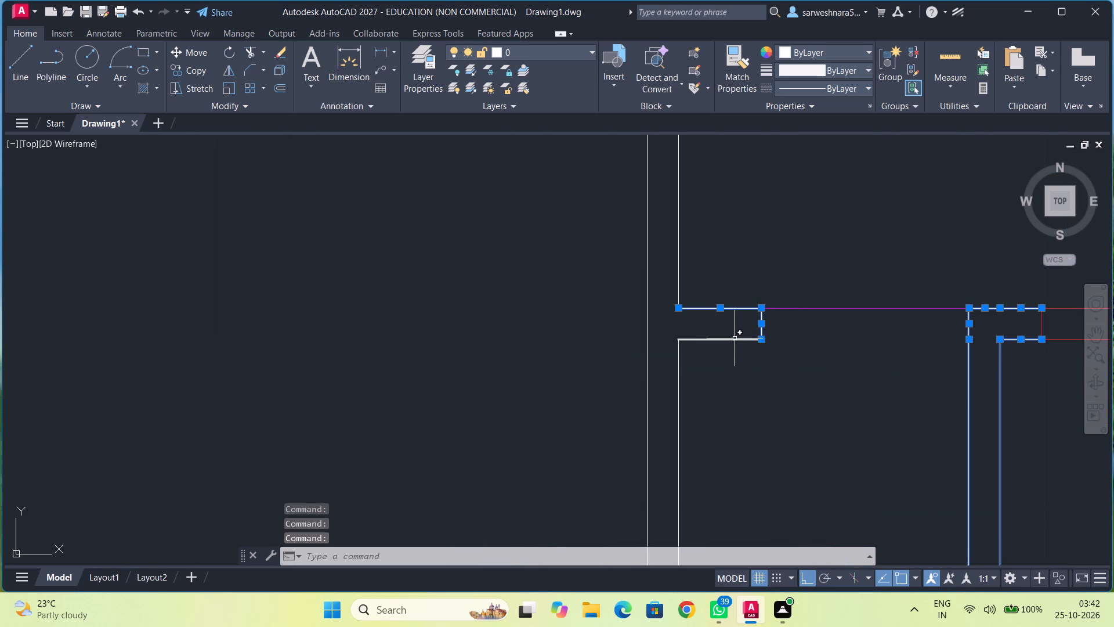
left_click(735, 339)
left_click(648, 325)
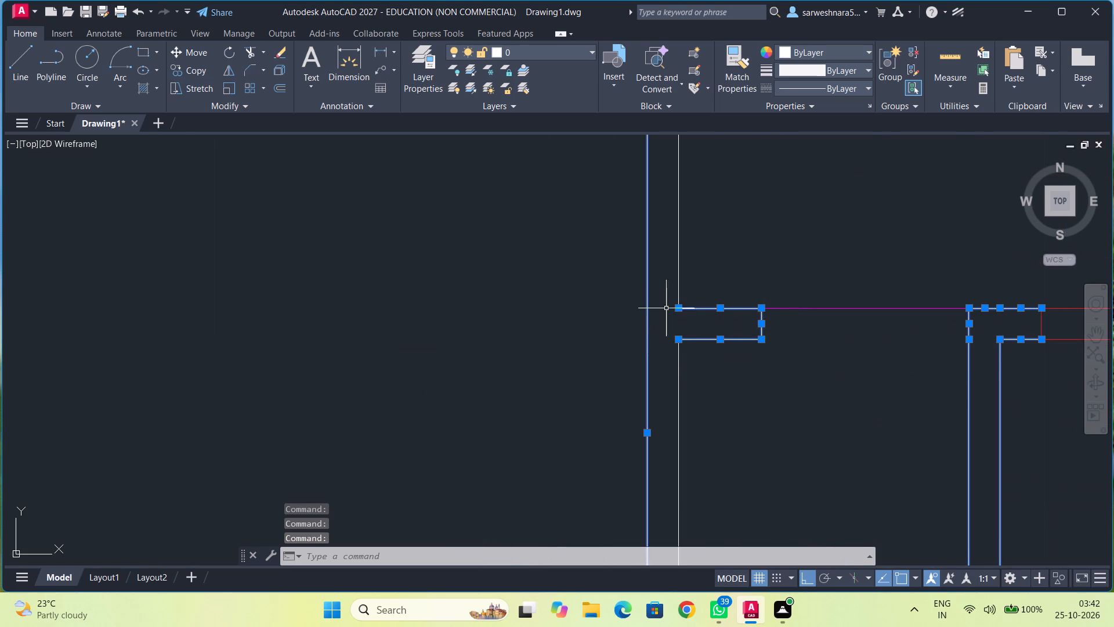
left_click(678, 287)
left_click(678, 358)
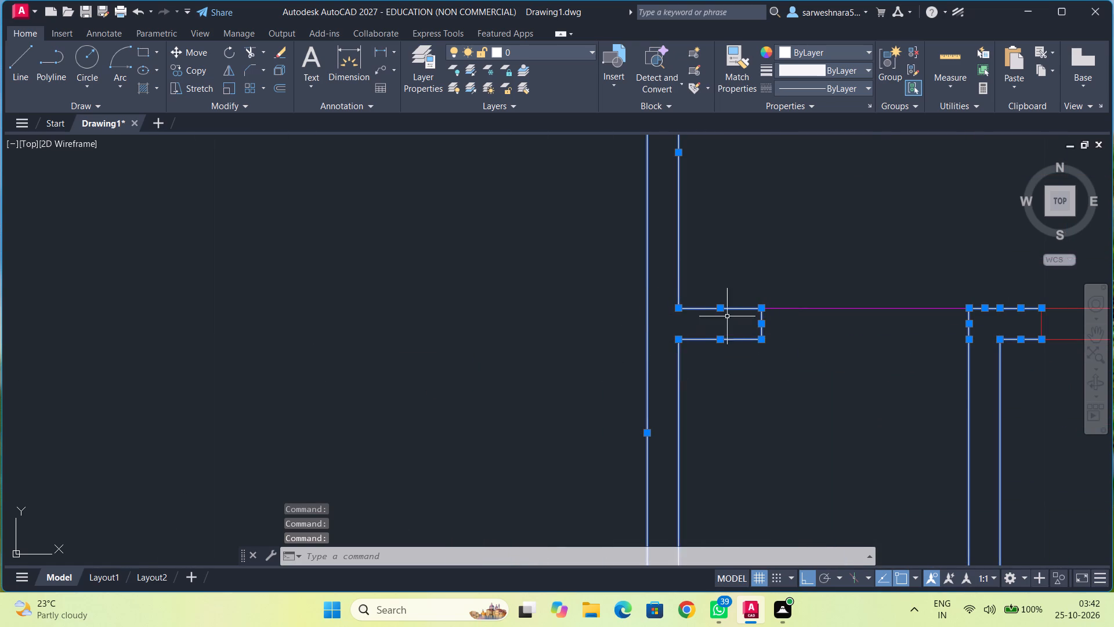
Add both lines of the east-west wall above the southwest room, including their short west end pieces, to the selection.
scroll(756, 237, "down", 3)
middle_click_drag(758, 240, 744, 334)
scroll(648, 312, "up", 1)
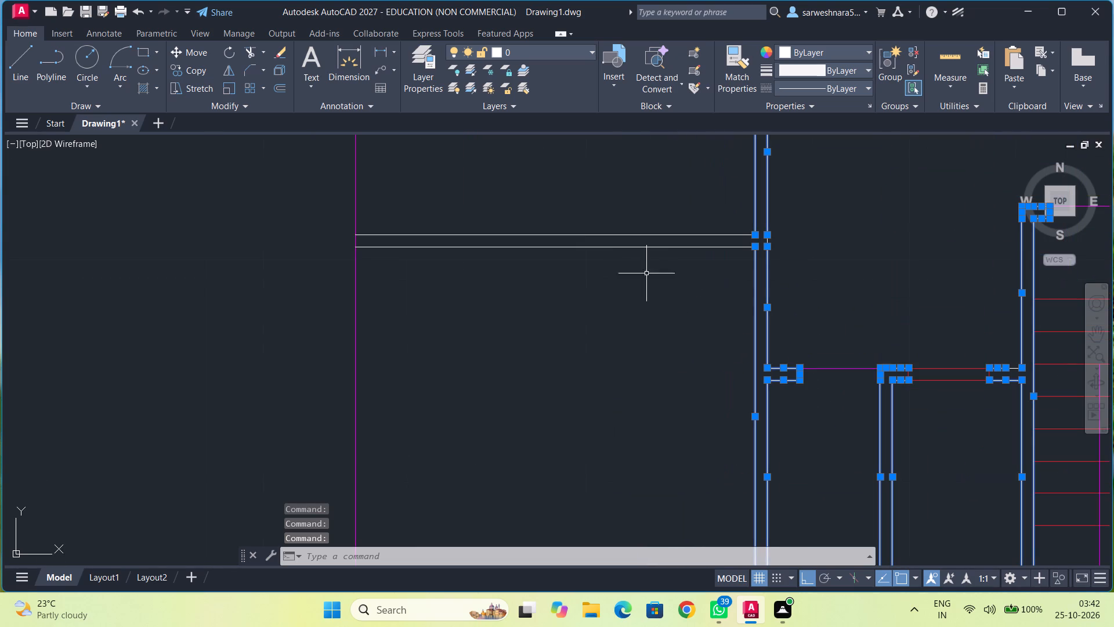
left_click(650, 248)
left_click(650, 232)
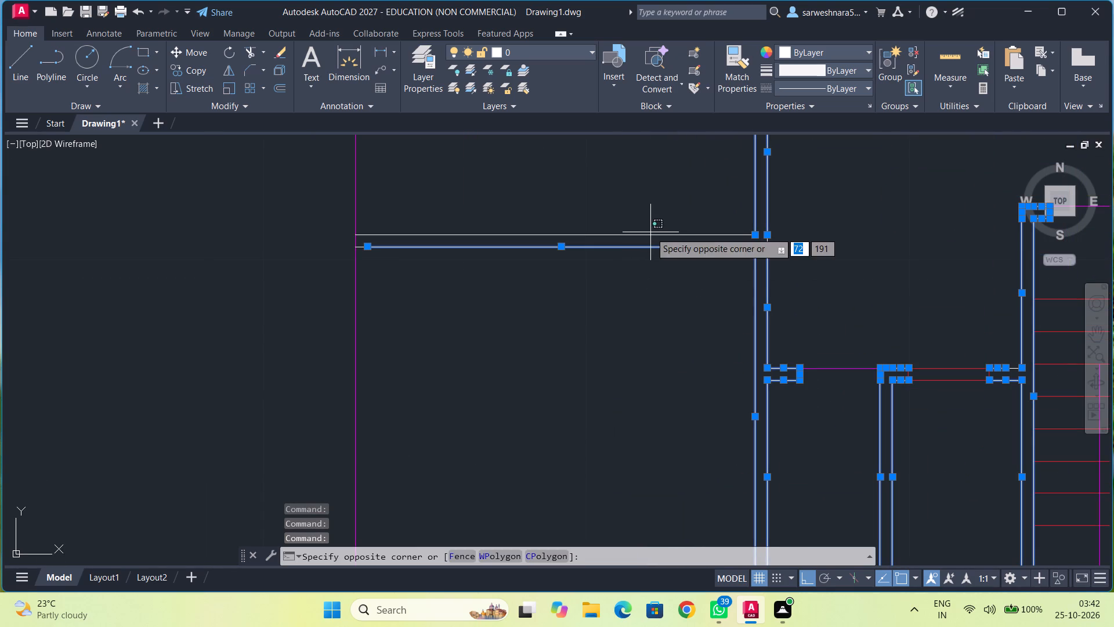
left_click(650, 236)
middle_click_drag(614, 220, 906, 242)
scroll(710, 267, "up", 3)
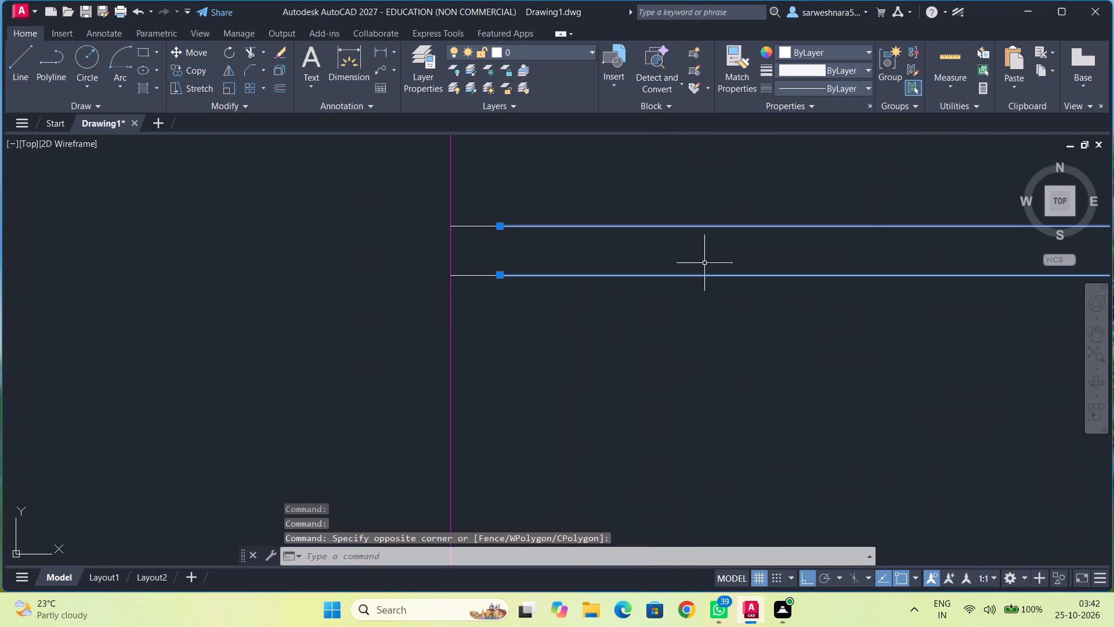
left_click(487, 228)
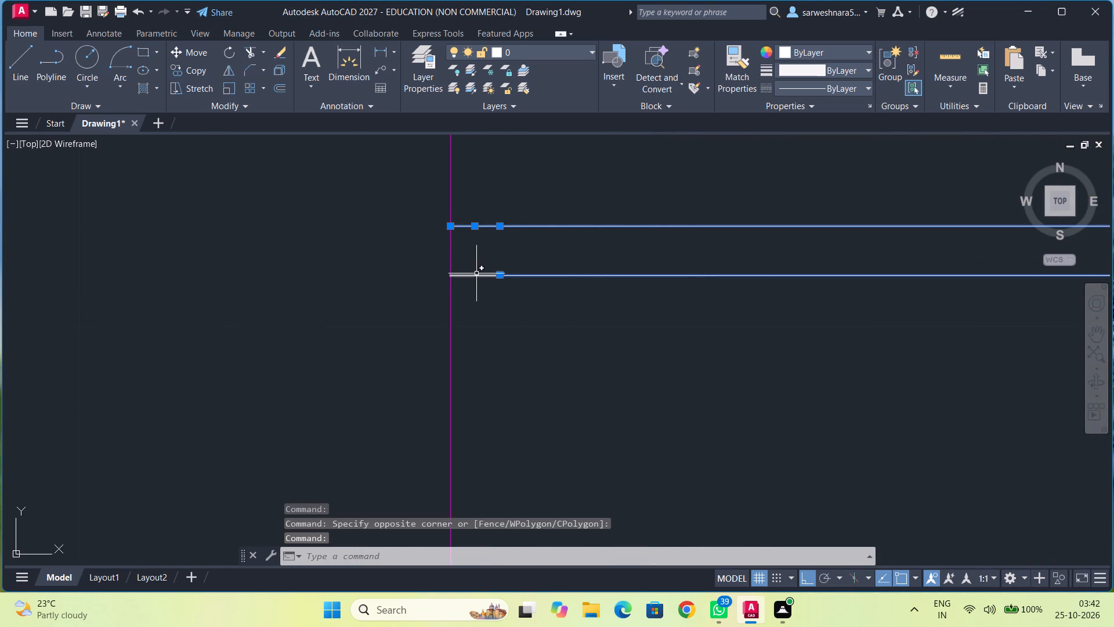
left_click(476, 273)
Add the white lines of the small square at the plan's southwest corner to the selection.
scroll(577, 339, "down", 3)
middle_click(699, 421)
scroll(699, 421, "down", 1)
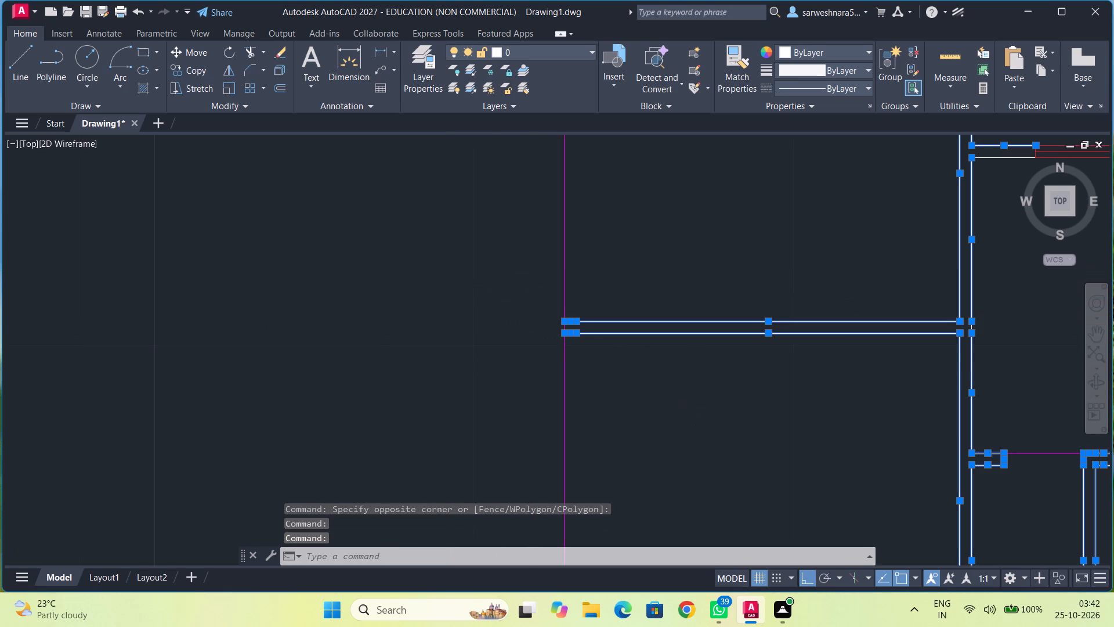
scroll(699, 421, "down", 1)
middle_click_drag(699, 420, 643, 289)
middle_click_drag(665, 345, 663, 311)
scroll(614, 339, "up", 3)
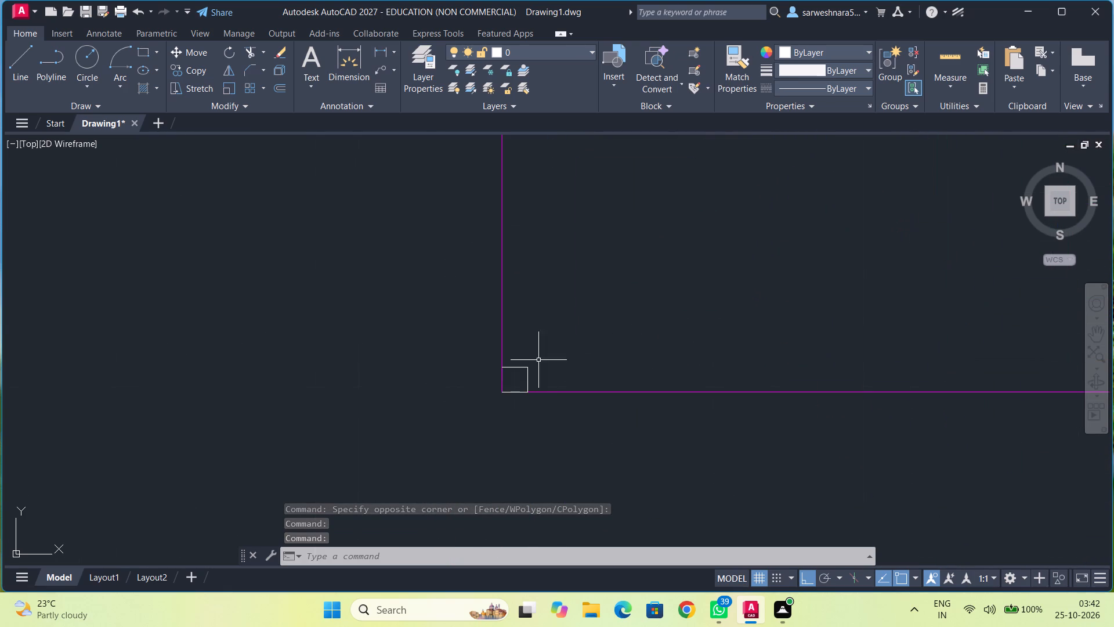
left_click(516, 367)
left_click(527, 377)
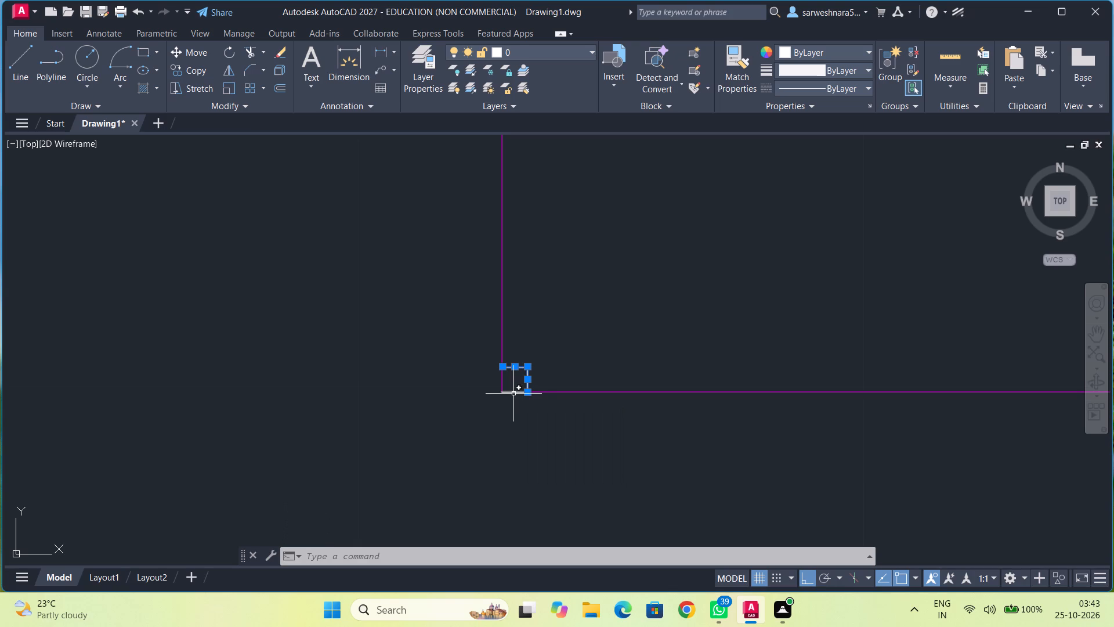
left_click(513, 394)
Add the south wall lines west of the small rooms' first window and between their two south windows to the selection.
middle_click_drag(737, 339, 431, 385)
middle_click_drag(455, 372, 744, 341)
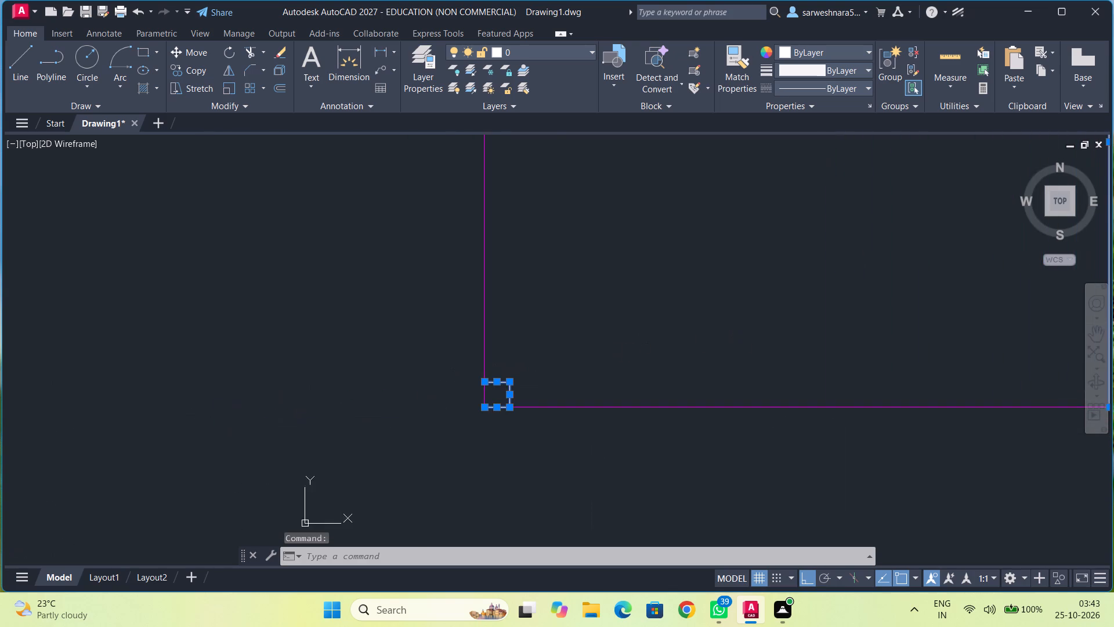
middle_click_drag(768, 362, 422, 357)
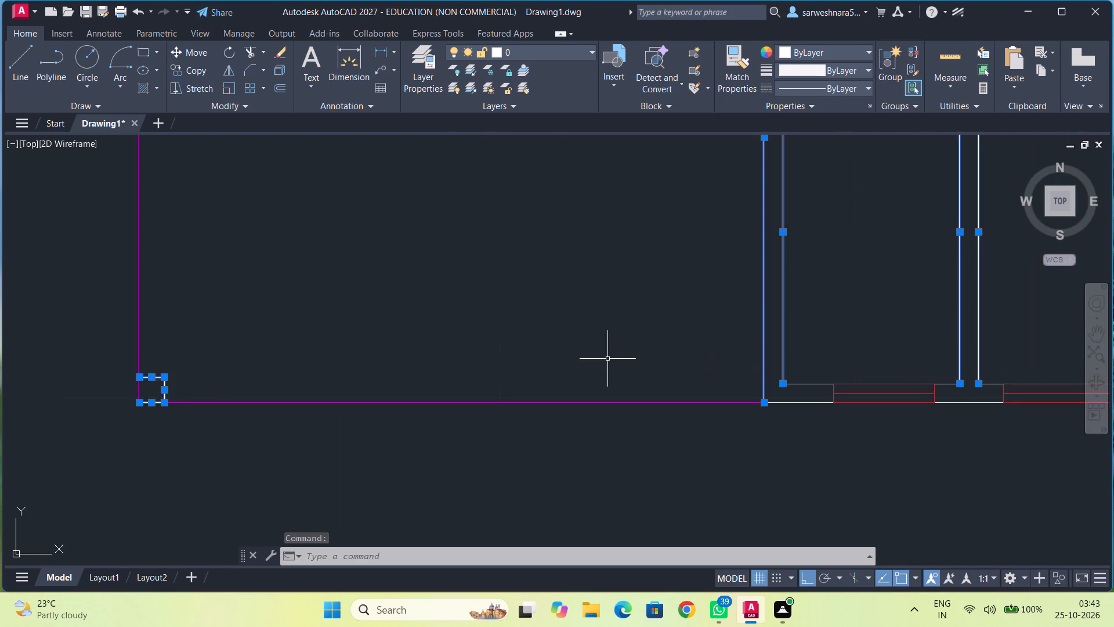
middle_click_drag(616, 357, 471, 361)
left_click(661, 389)
left_click(657, 407)
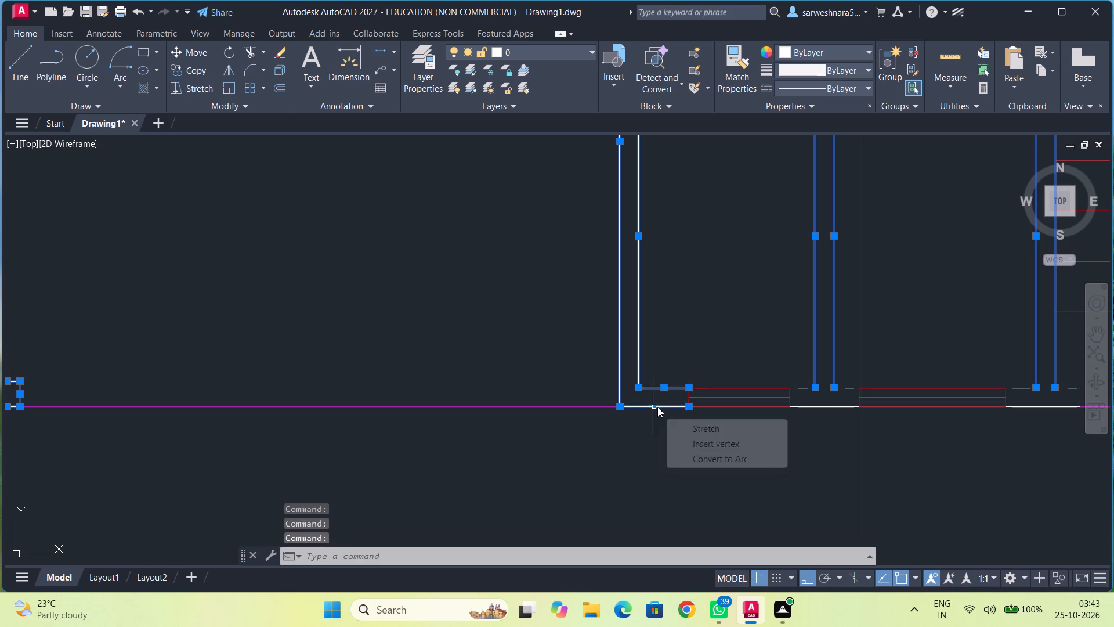
middle_click_drag(726, 352, 581, 347)
scroll(669, 384, "up", 2)
left_click(655, 384)
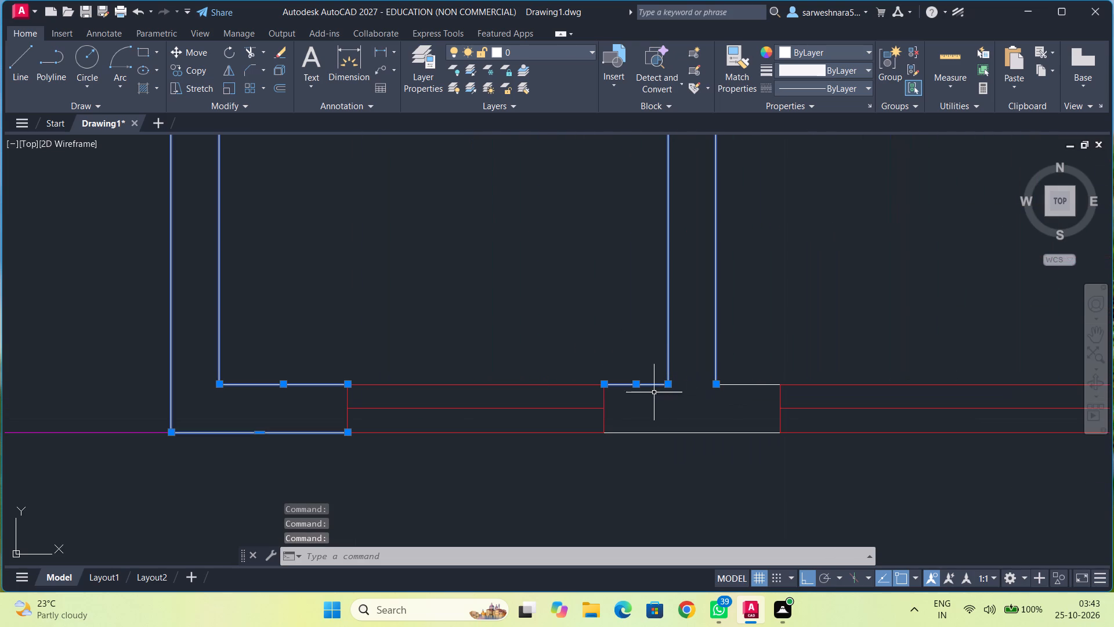
left_click(650, 433)
left_click(744, 384)
Add the south wall piece between the second window and the stair room's opening, and the end cap east of that opening, to the selection.
scroll(802, 354, "down", 2)
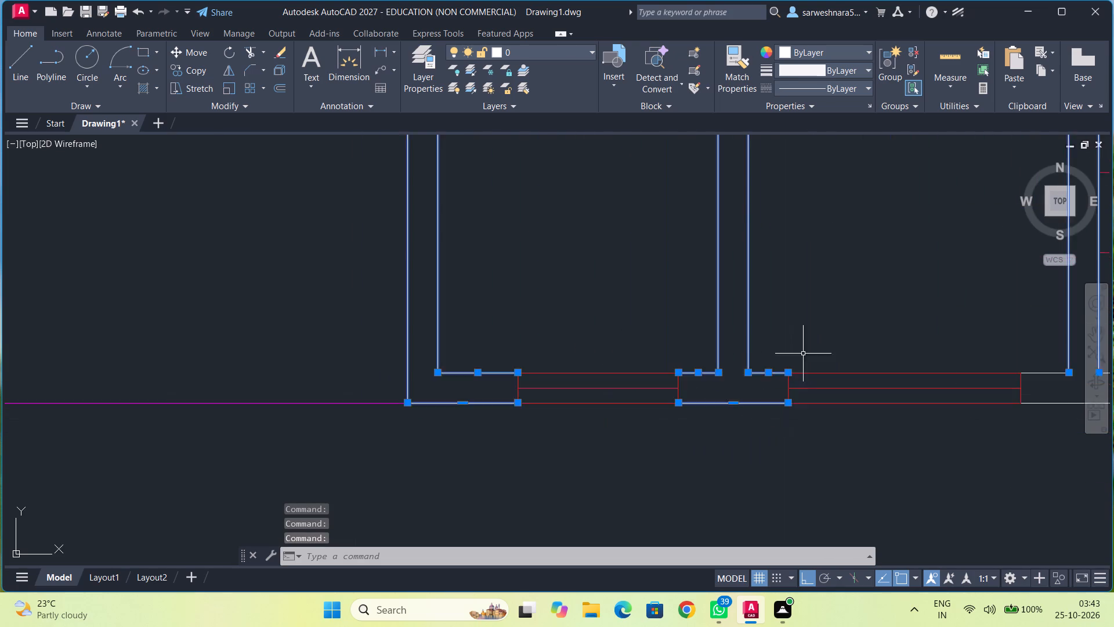
middle_click_drag(853, 337, 414, 368)
scroll(450, 367, "up", 1)
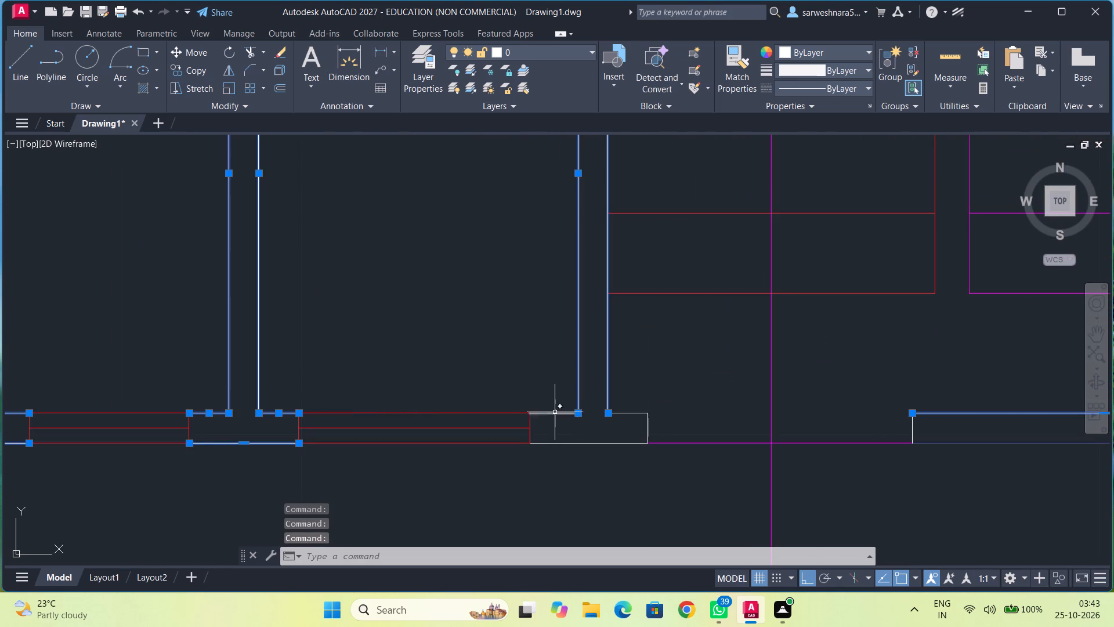
left_click(555, 412)
left_click(558, 444)
left_click(630, 412)
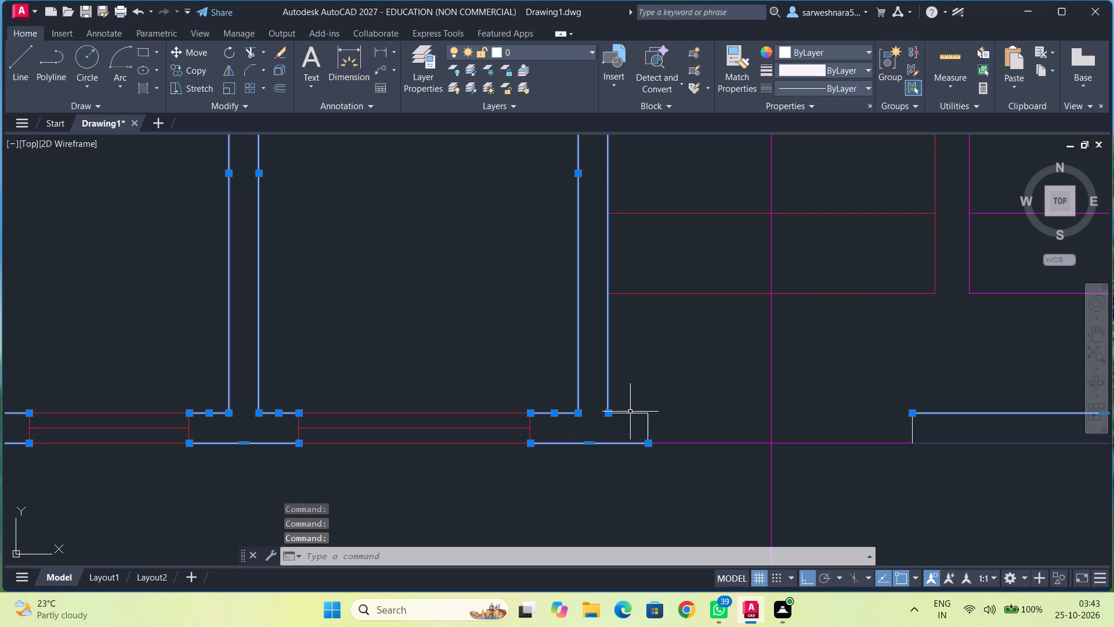
left_click(648, 427)
middle_click_drag(701, 413, 325, 381)
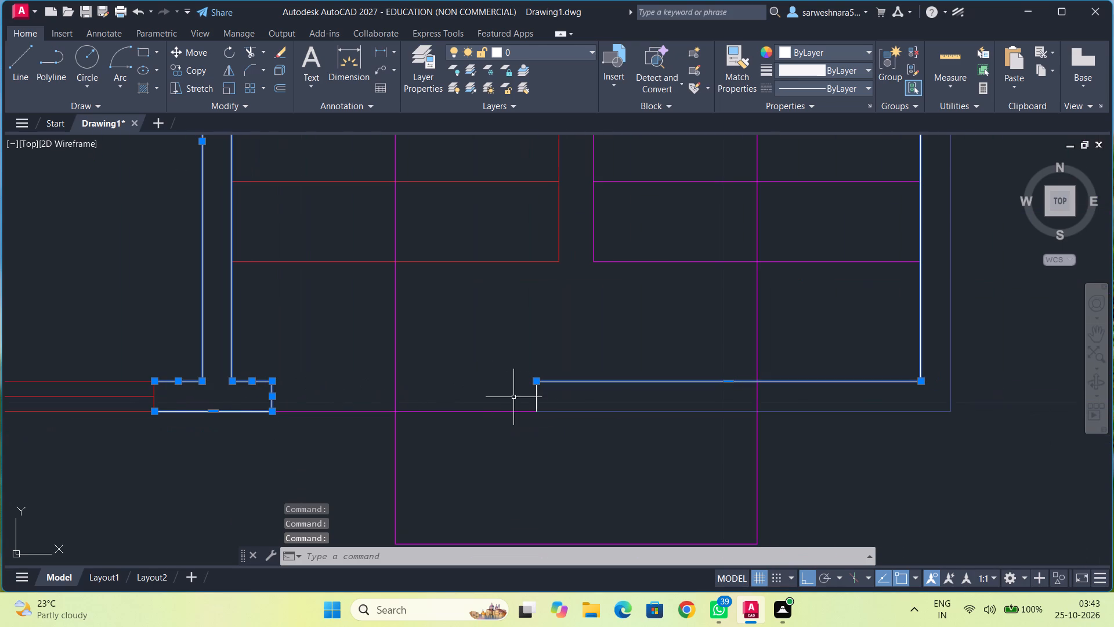
left_click(536, 402)
Set the colour of the selected wall lines to 69,84,165.
scroll(561, 356, "down", 3)
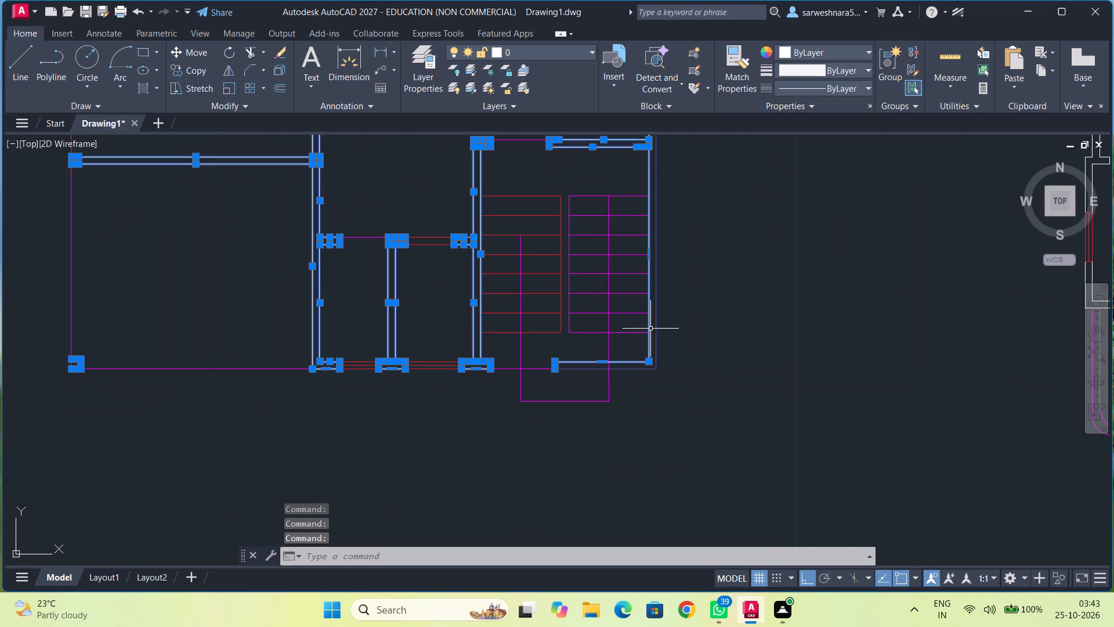
middle_click_drag(408, 391, 437, 466)
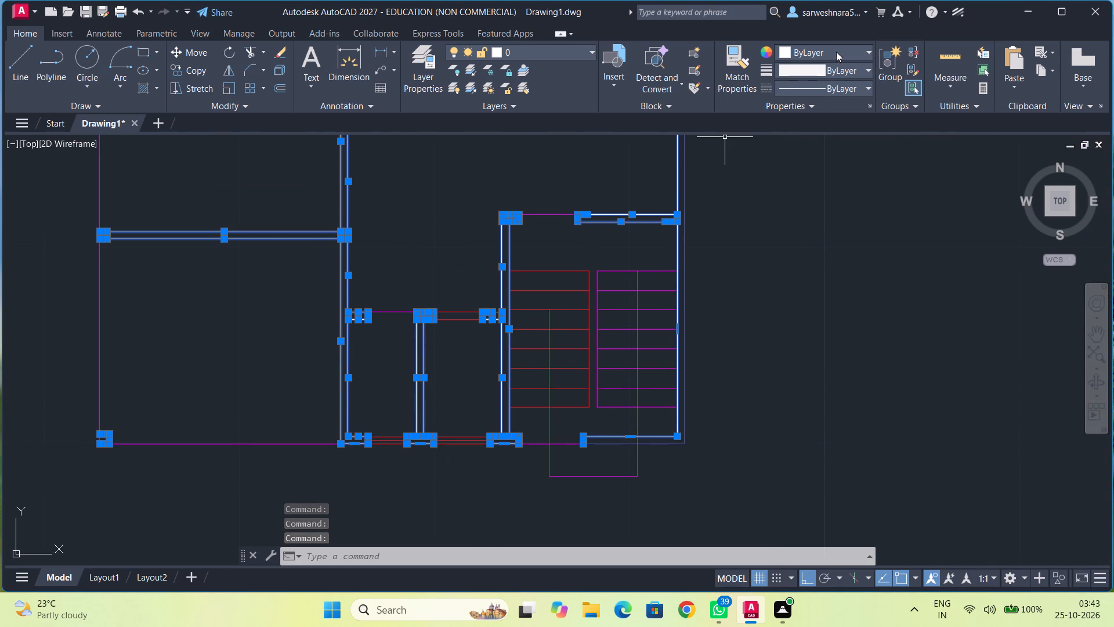
left_click(836, 52)
left_click(857, 117)
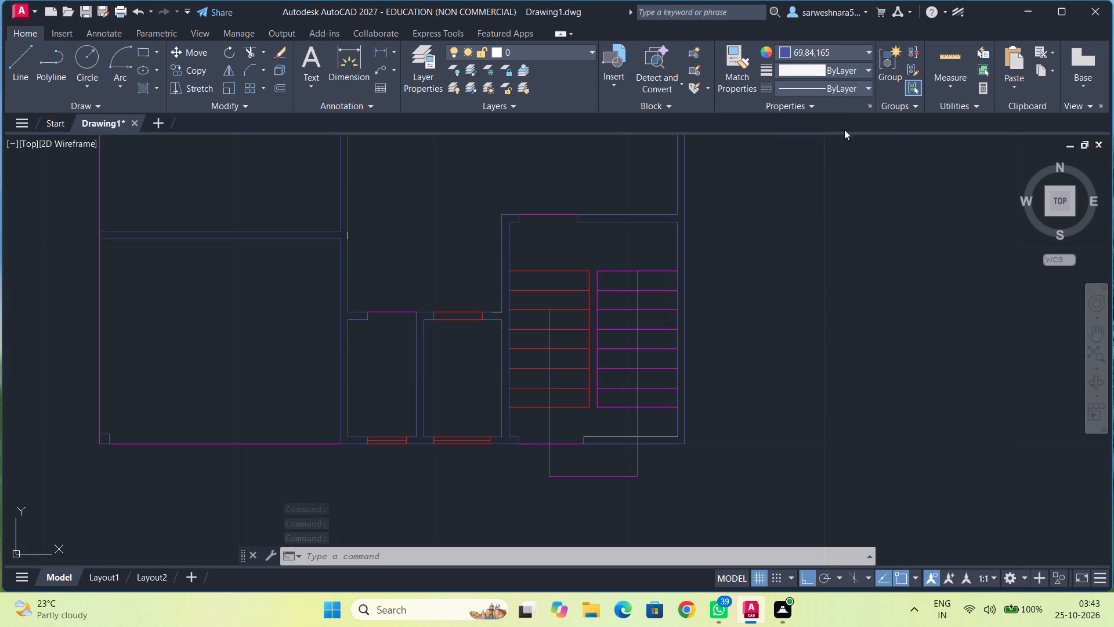
key("Escape")
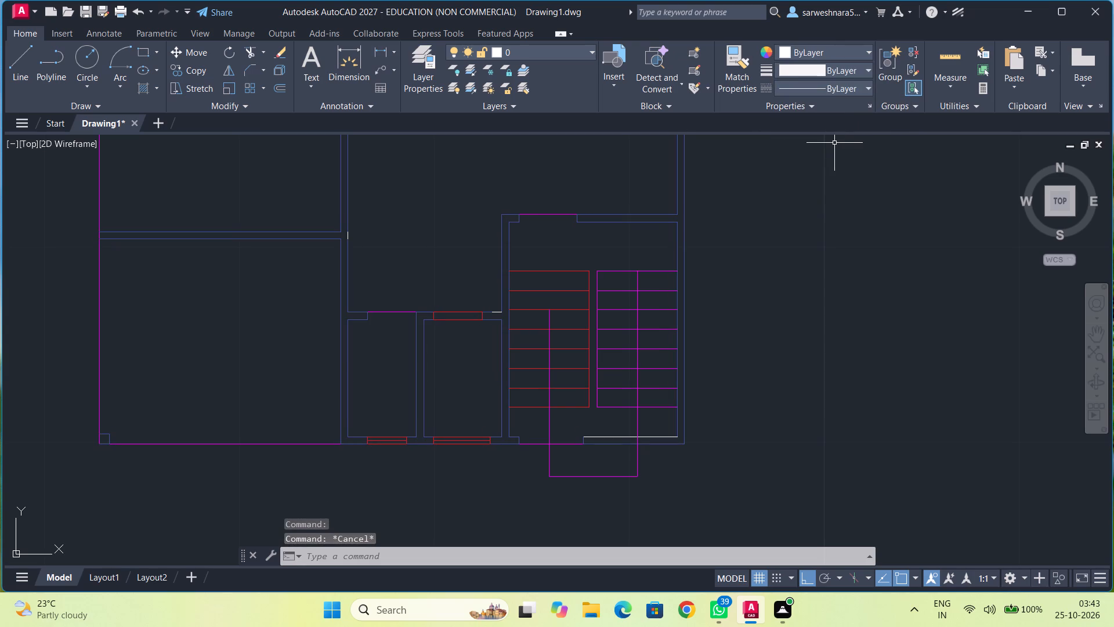
Recolour the short white pieces at the small rooms' north wall and west partition junction, plus the stair room's inner south line, to 69,84,165.
middle_click_drag(286, 293, 284, 329)
scroll(284, 321, "up", 1)
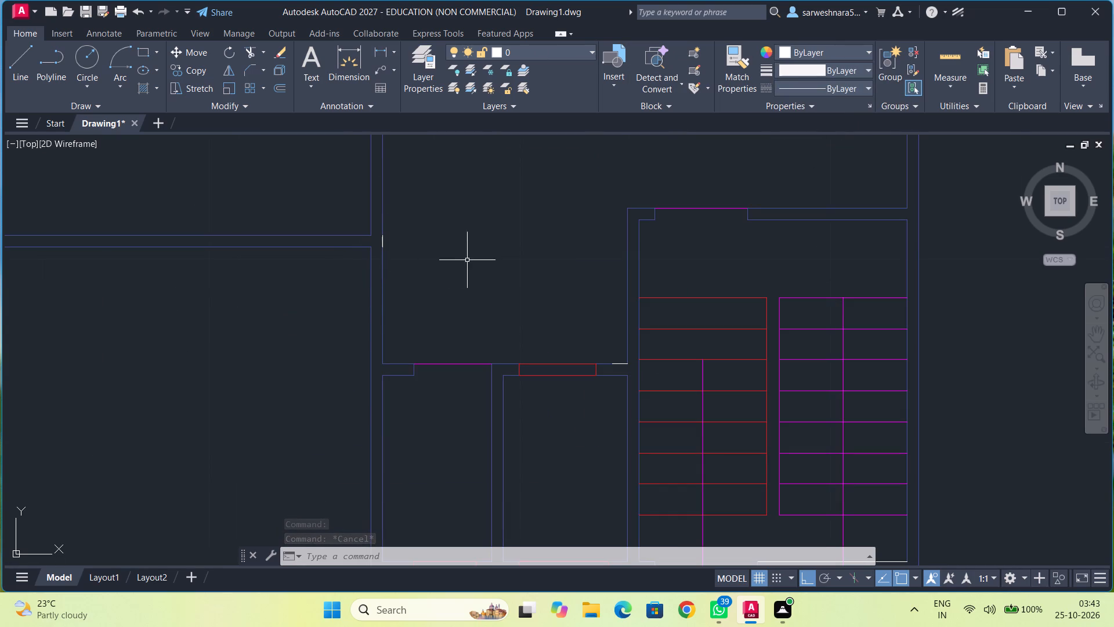
left_click(623, 362)
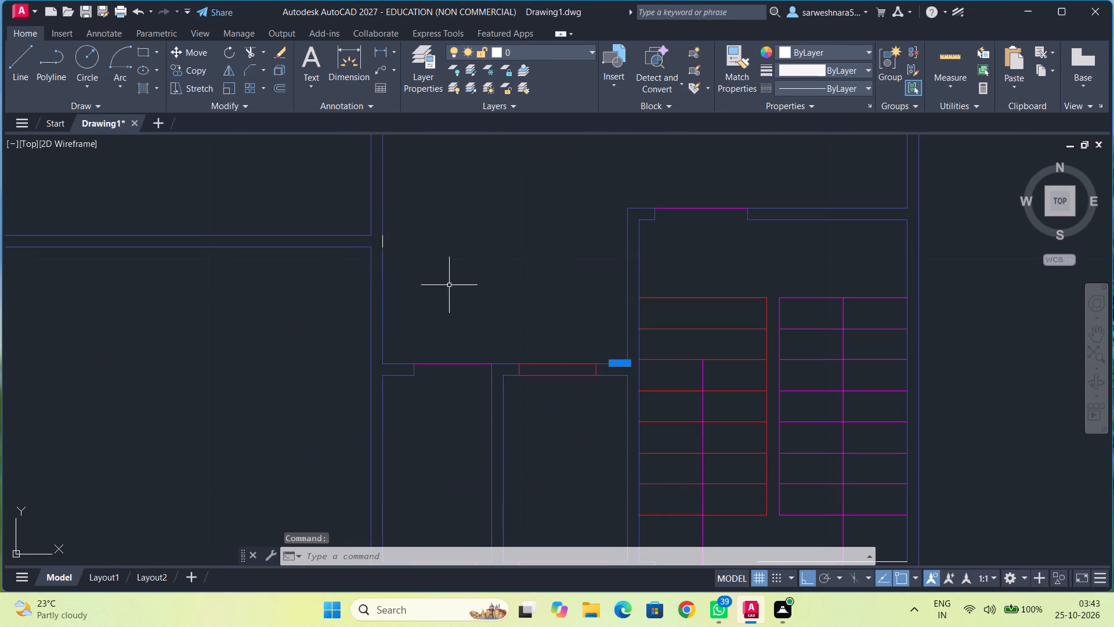
left_click(381, 243)
scroll(493, 315, "down", 1)
middle_click_drag(493, 308, 490, 300)
left_click(685, 460)
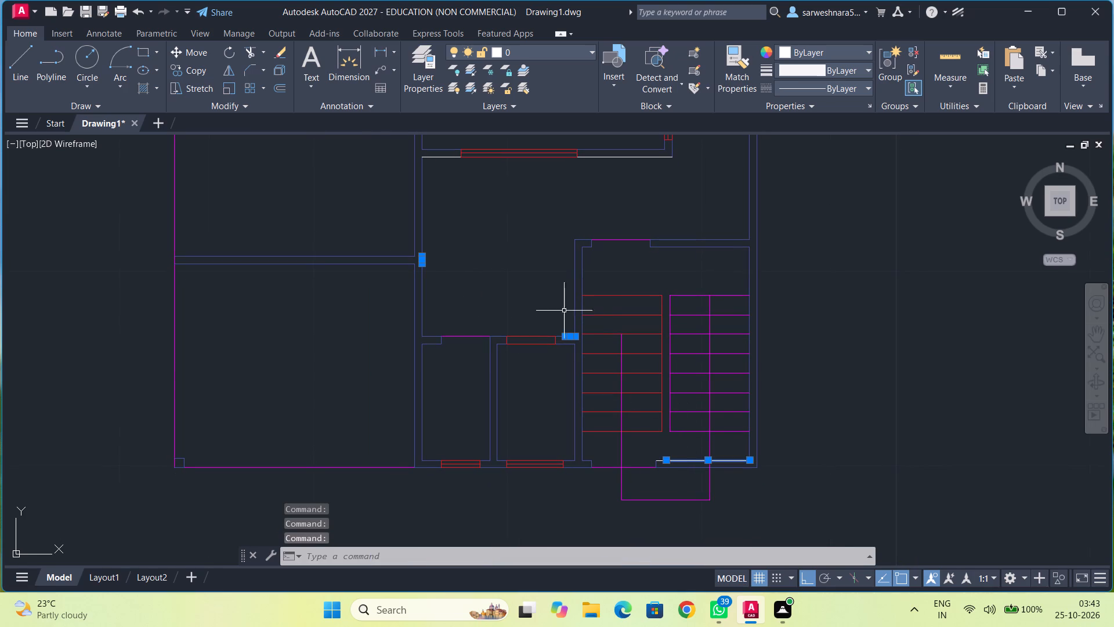
middle_click_drag(516, 247, 536, 457)
middle_click_drag(554, 305, 555, 407)
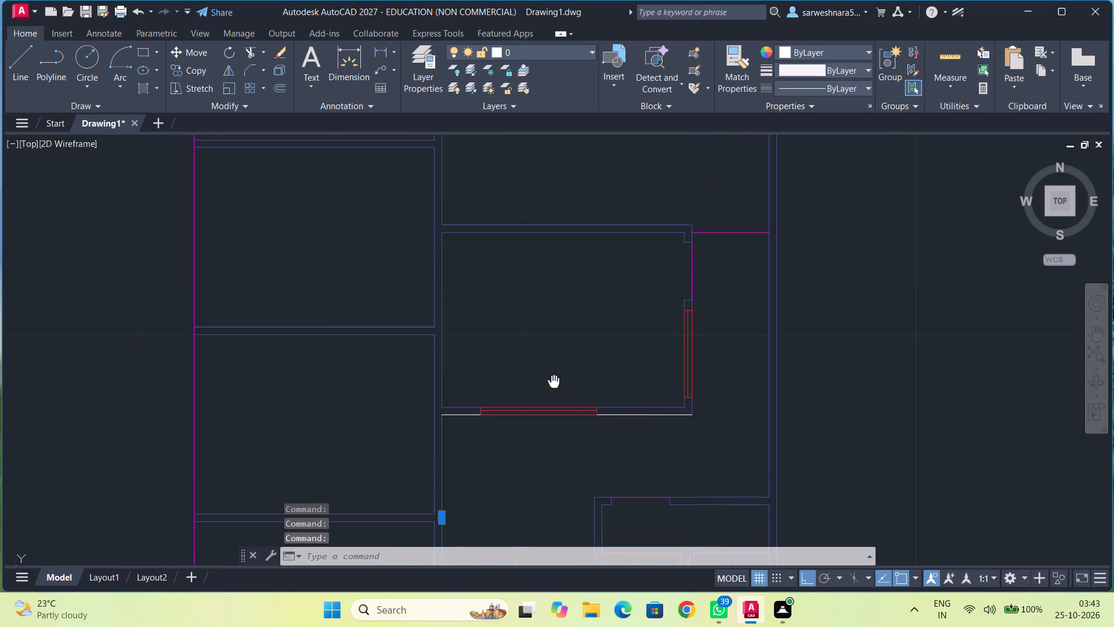
middle_click_drag(555, 407, 563, 478)
scroll(522, 383, "down", 2)
scroll(522, 382, "up", 1)
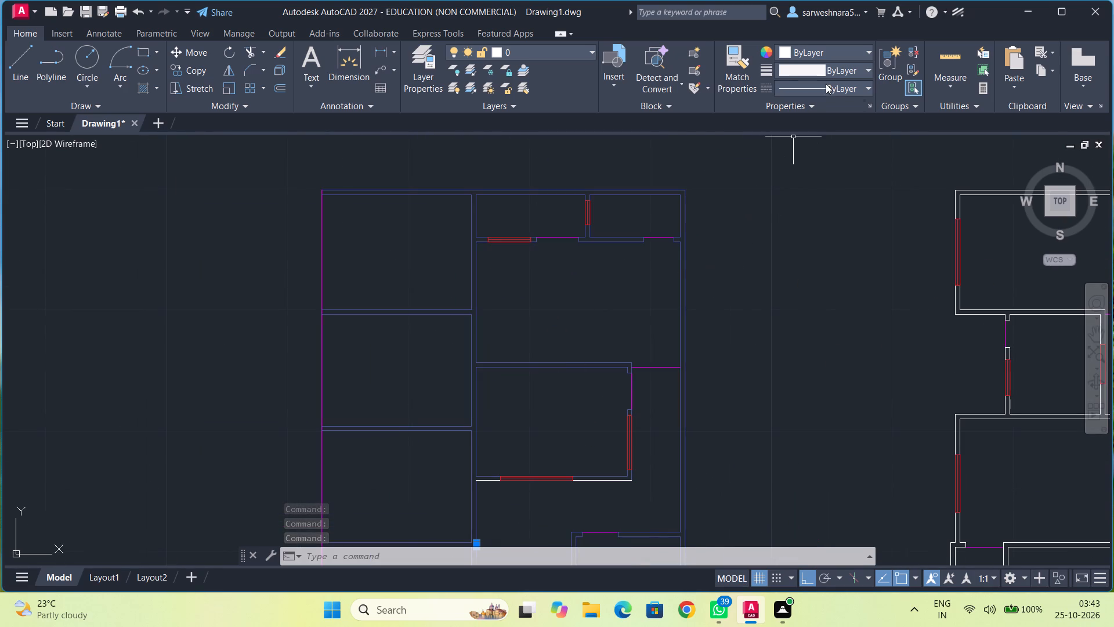
left_click(829, 52)
left_click(858, 116)
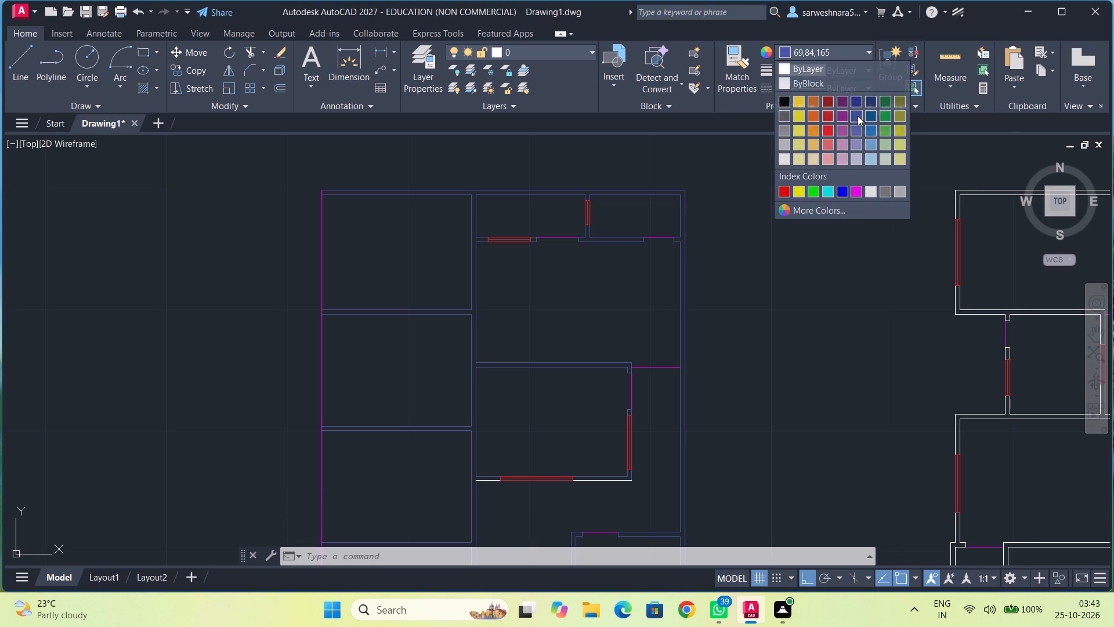
middle_click_drag(524, 352, 526, 232)
scroll(507, 345, "up", 1)
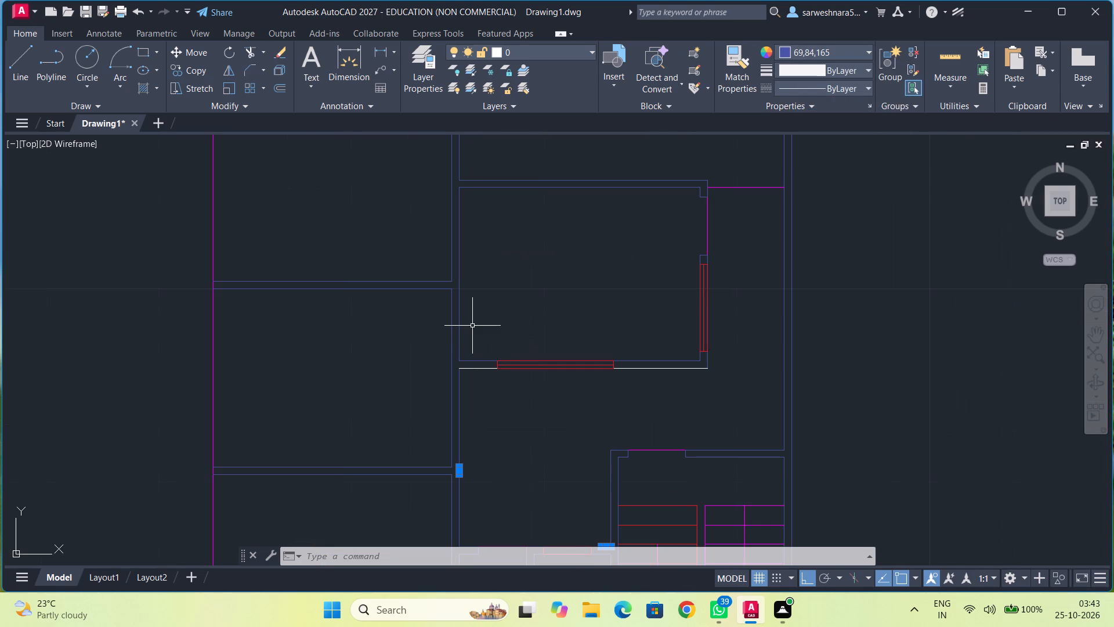
key("Escape")
Break the outer south wall line of the west plan's middle room at both ends of its window using BREAKATPOINT.
right_click(475, 309)
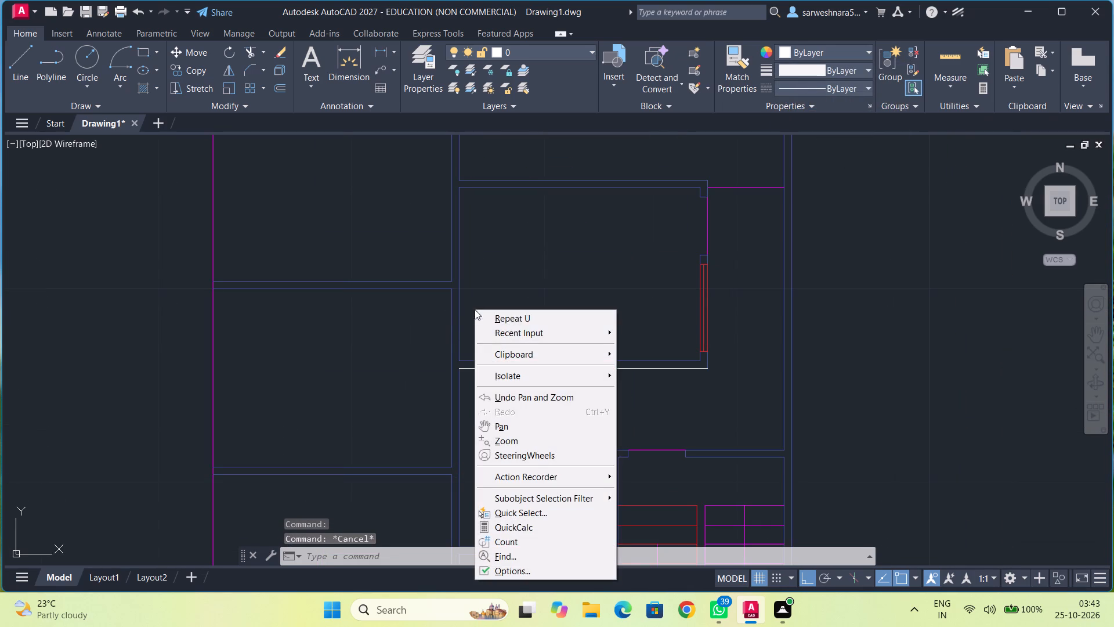
key("Escape")
type("bre")
left_click(545, 302)
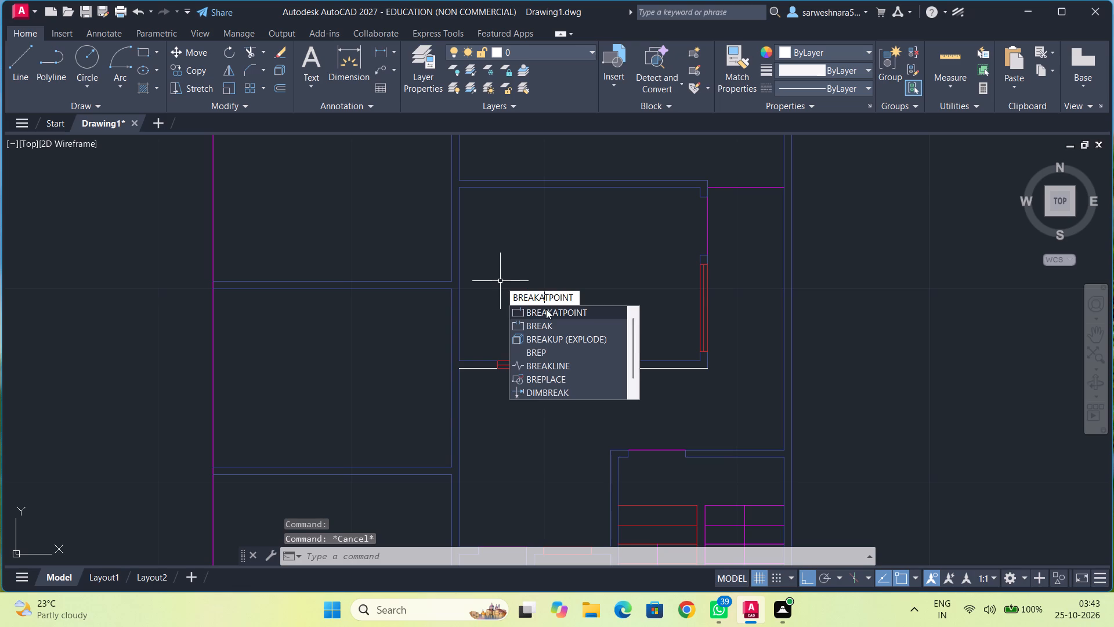
left_click(546, 309)
left_click(483, 369)
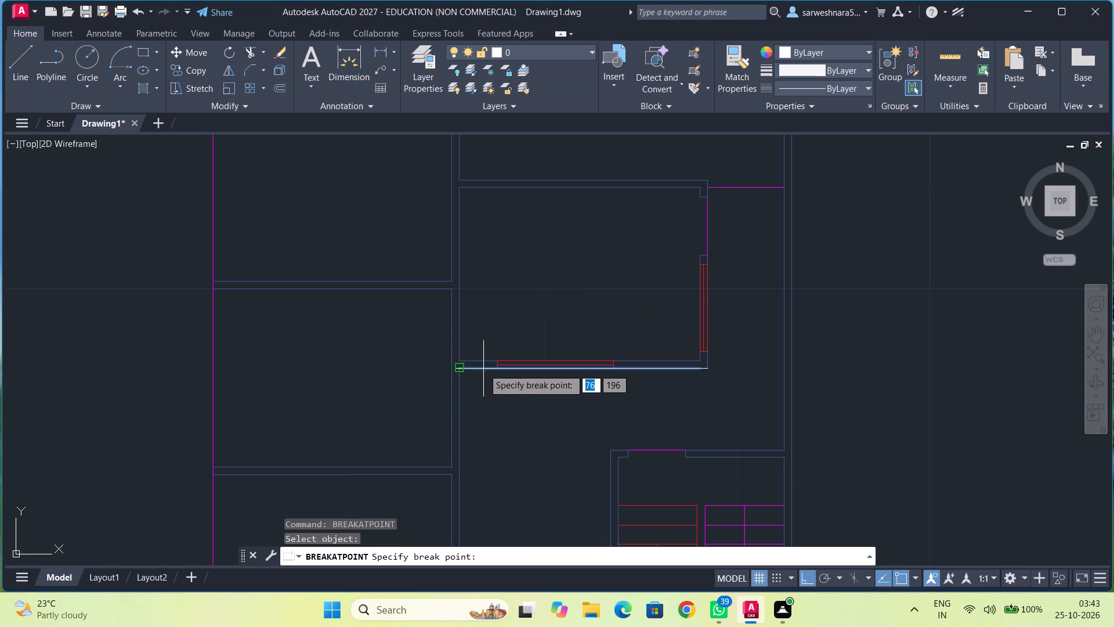
left_click(497, 369)
right_click(500, 379)
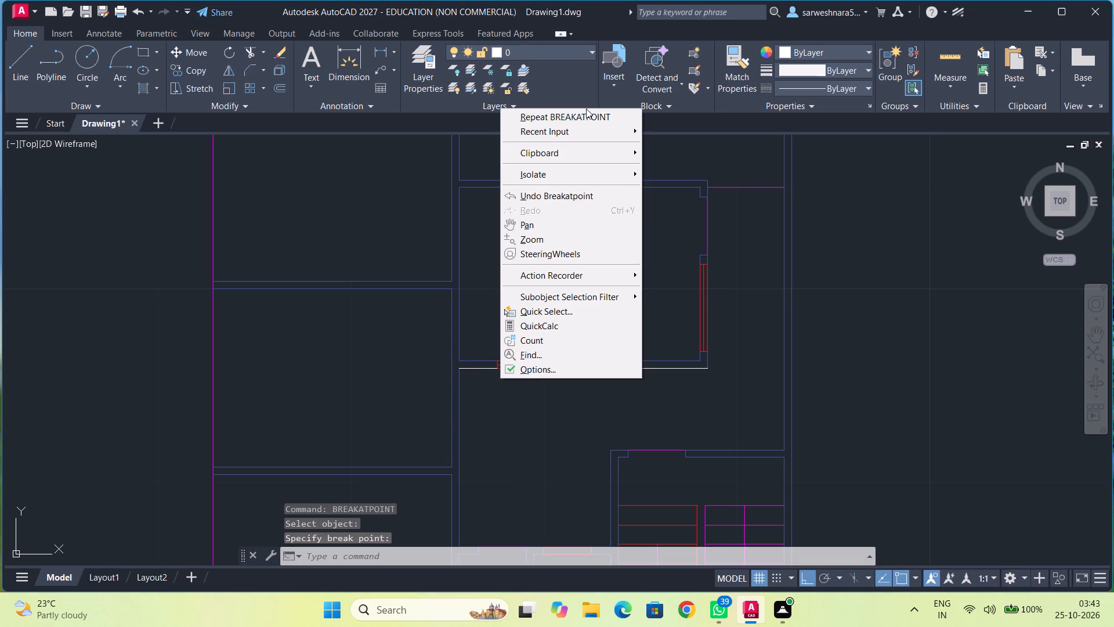
left_click(586, 109)
left_click(588, 118)
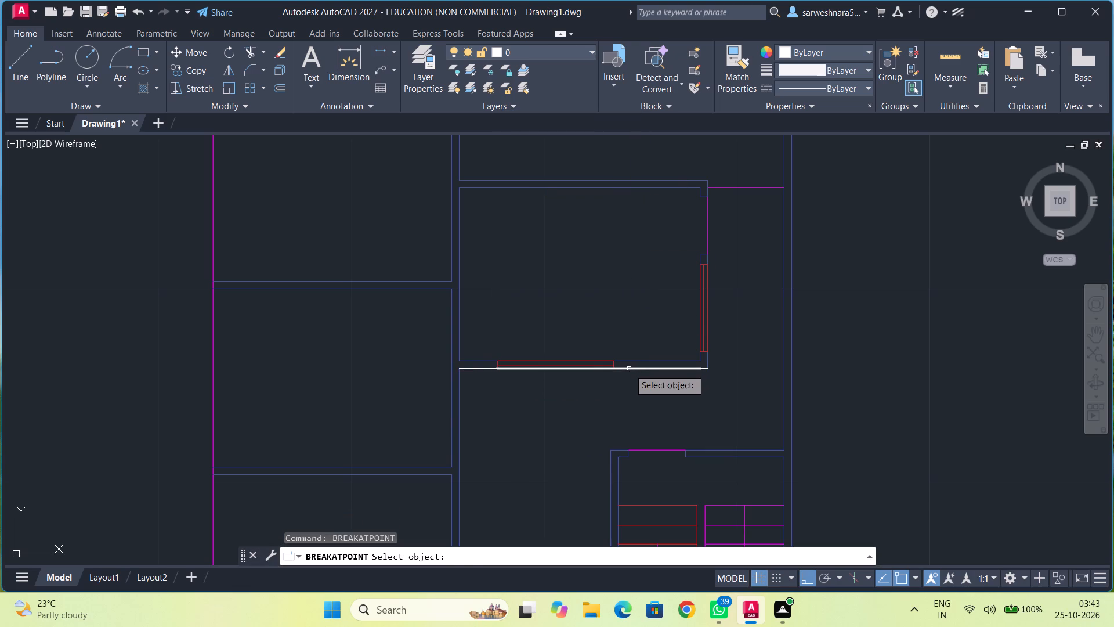
left_click(629, 369)
left_click(614, 369)
Set the middle room's outer south wall pieces on both sides of the window, including the short southeast corner piece, to colour 69,84,165.
left_click(624, 369)
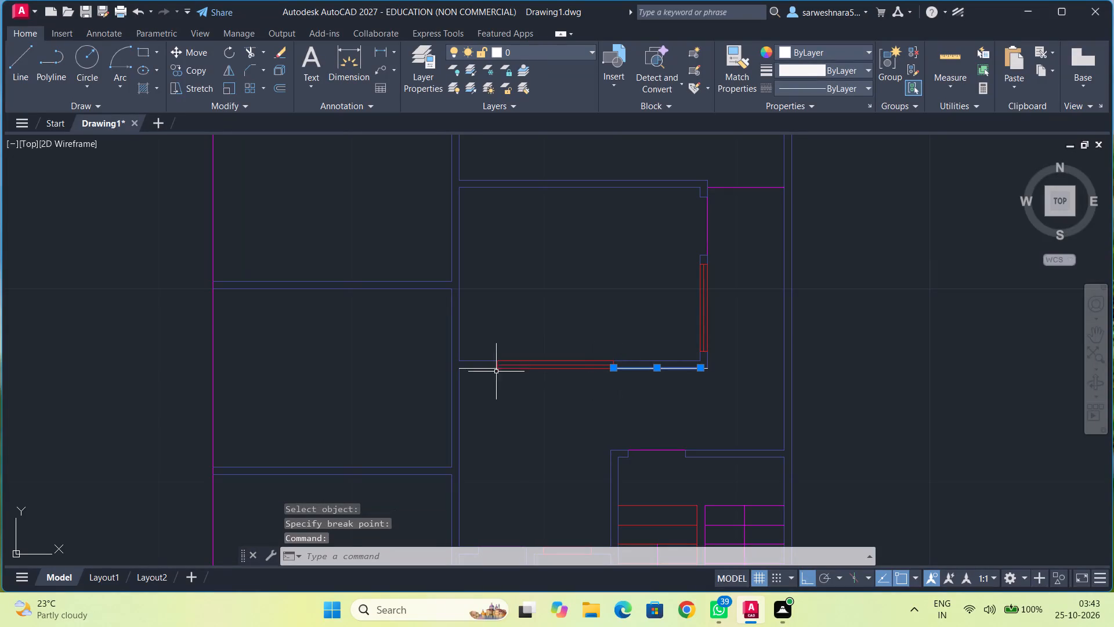
left_click(487, 369)
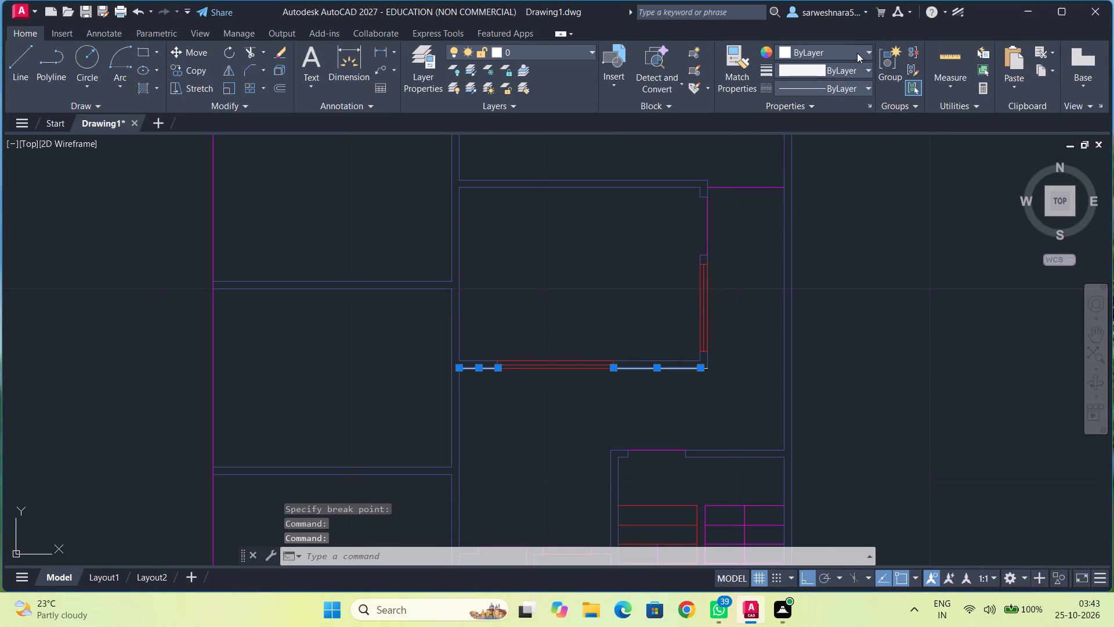
left_click(857, 53)
left_click(856, 118)
scroll(757, 306, "up", 3)
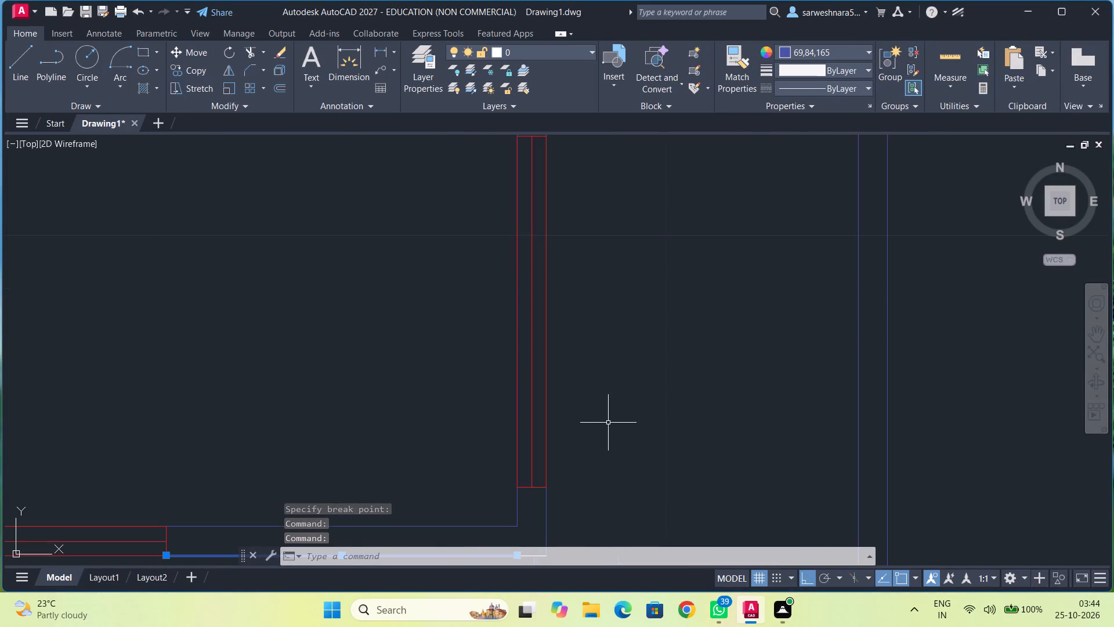
middle_click_drag(611, 421, 685, 172)
left_click(614, 308)
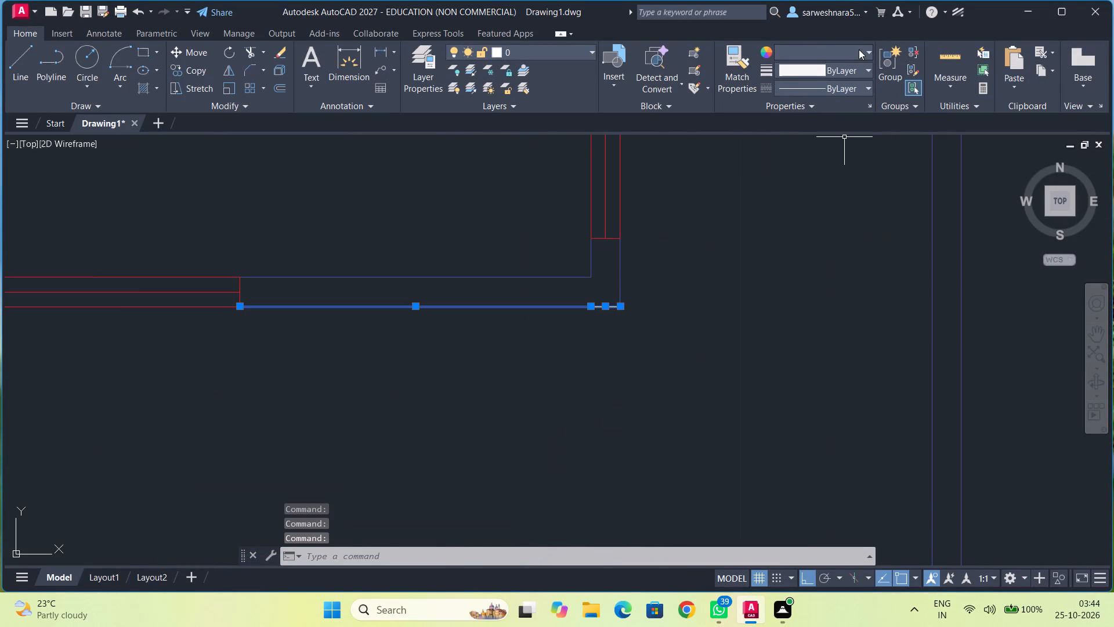
left_click(859, 49)
left_click(853, 117)
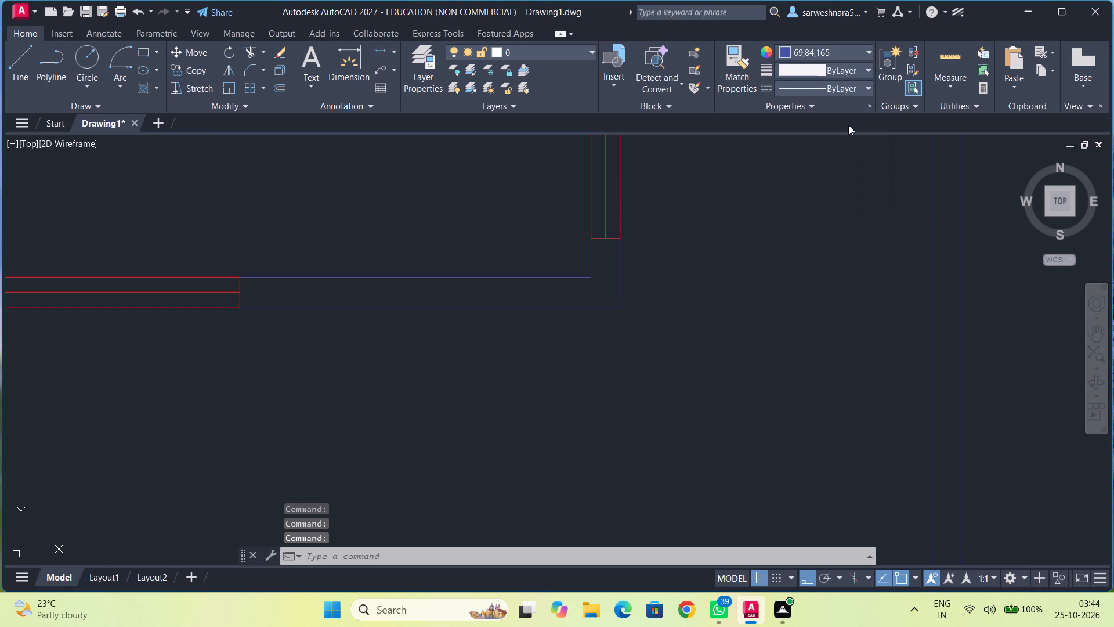
key("Escape")
scroll(737, 374, "down", 3)
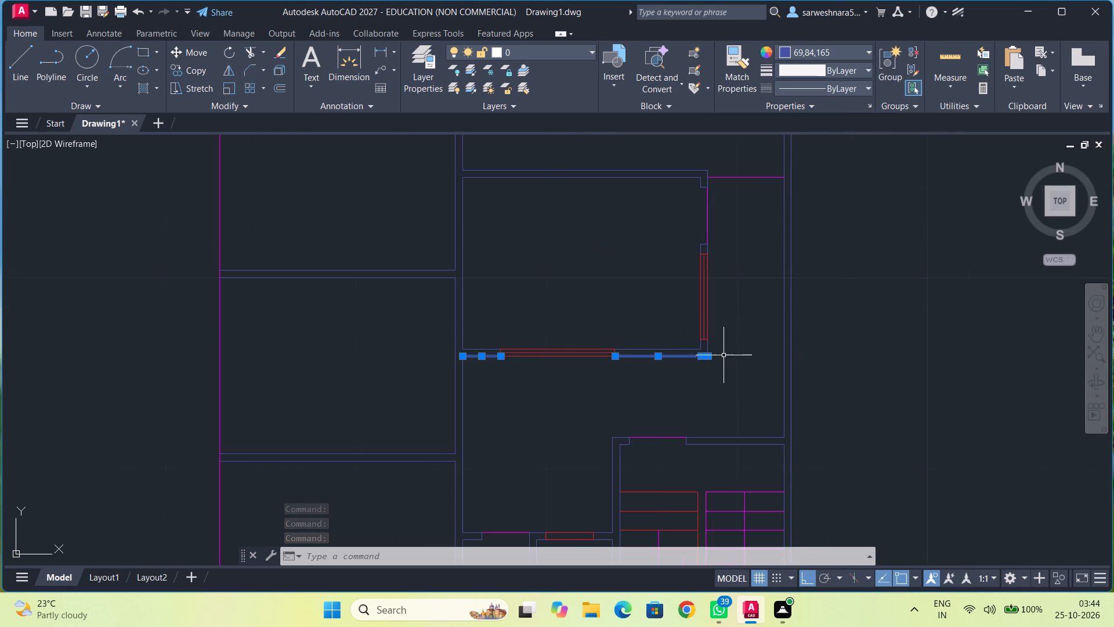
scroll(723, 355, "down", 2)
key("Escape")
key("Escape")
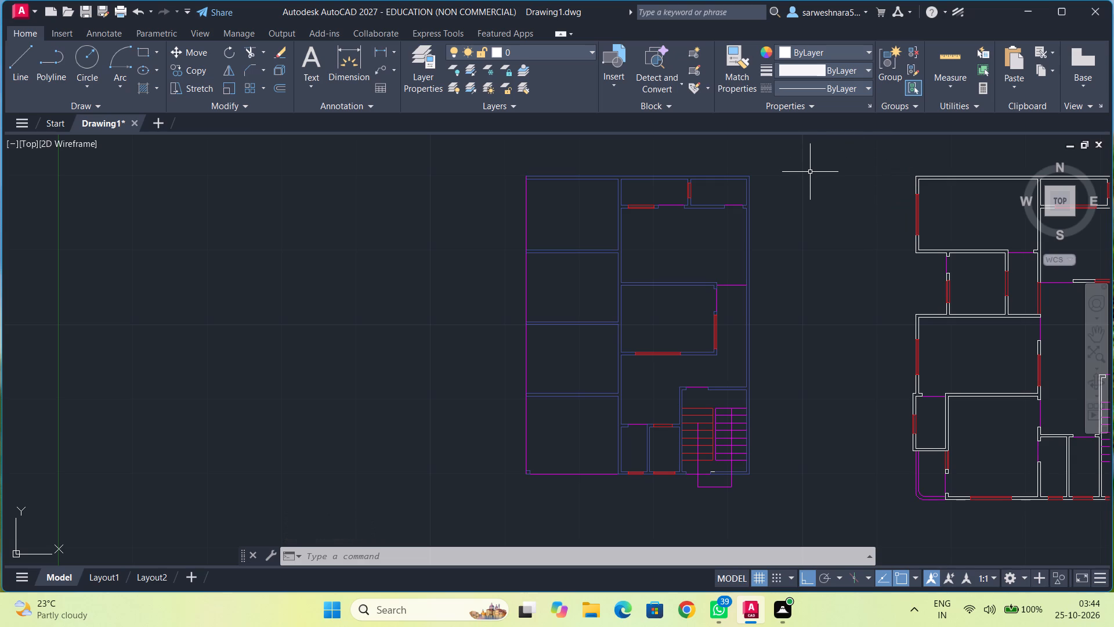
Set the short white wall piece just east of the stair room's south opening to colour 69,84,165.
middle_click_drag(784, 334, 776, 296)
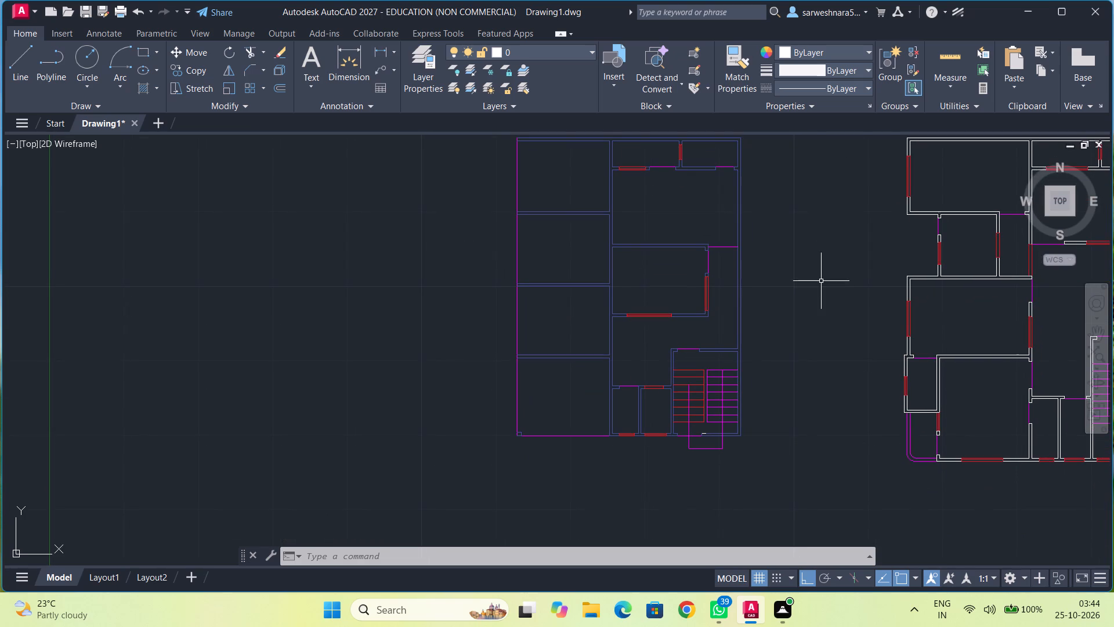
middle_click_drag(821, 282, 787, 320)
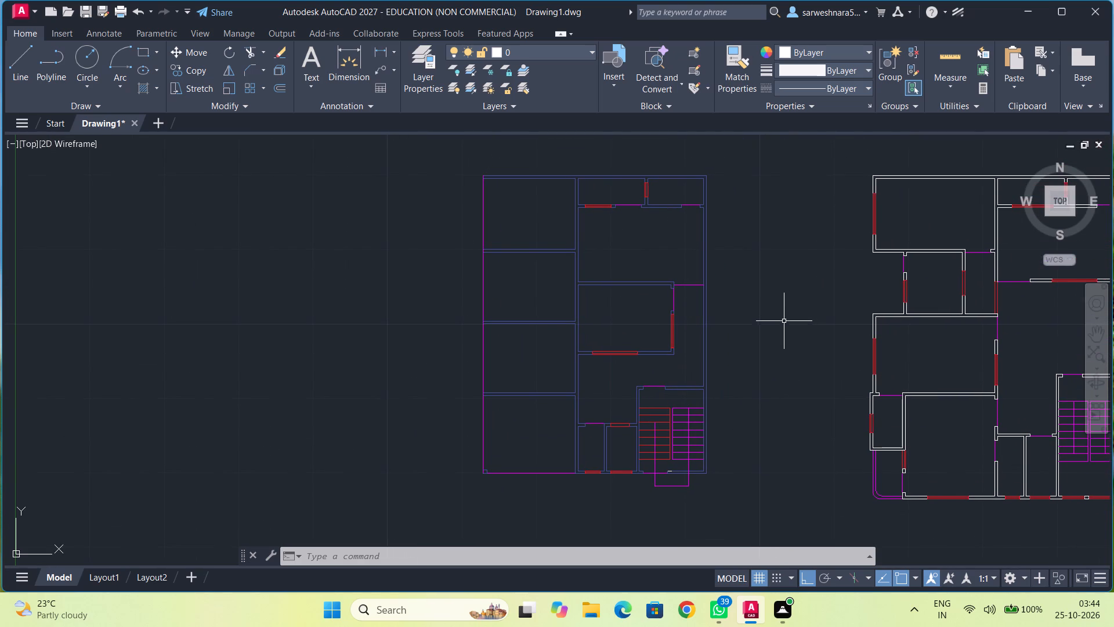
middle_click_drag(702, 394, 731, 300)
scroll(704, 362, "up", 4)
middle_click_drag(700, 369, 706, 325)
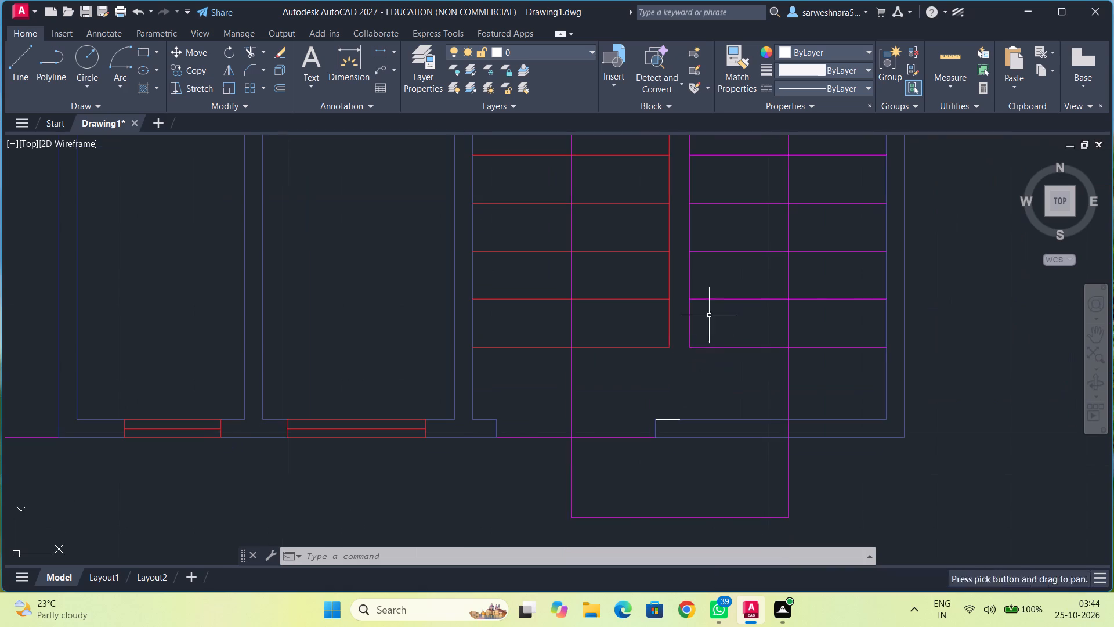
left_click(670, 419)
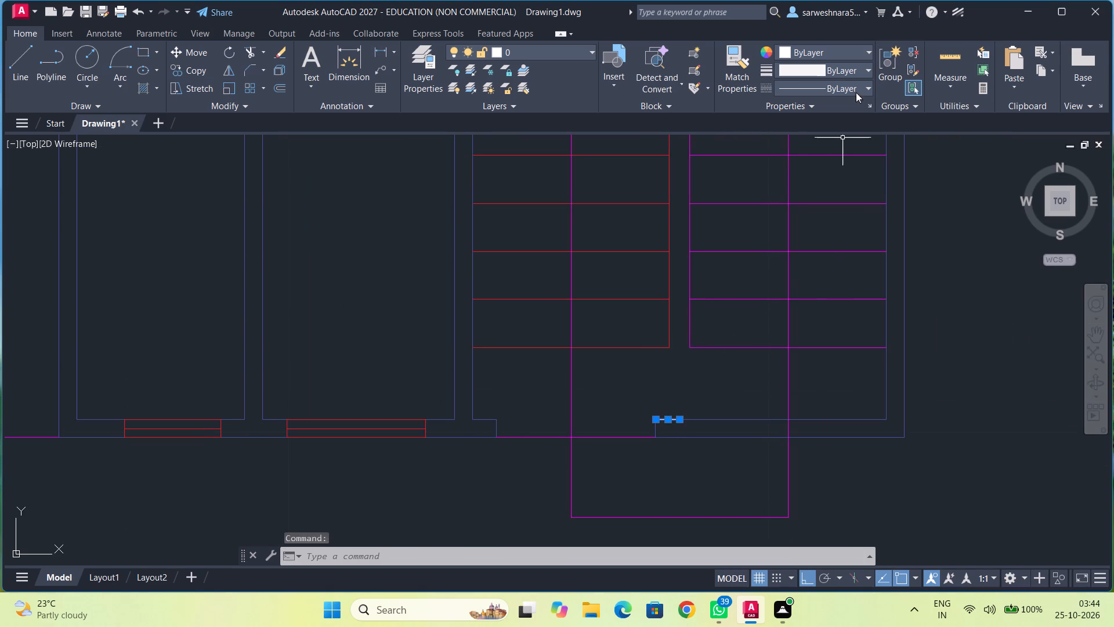
left_click(855, 57)
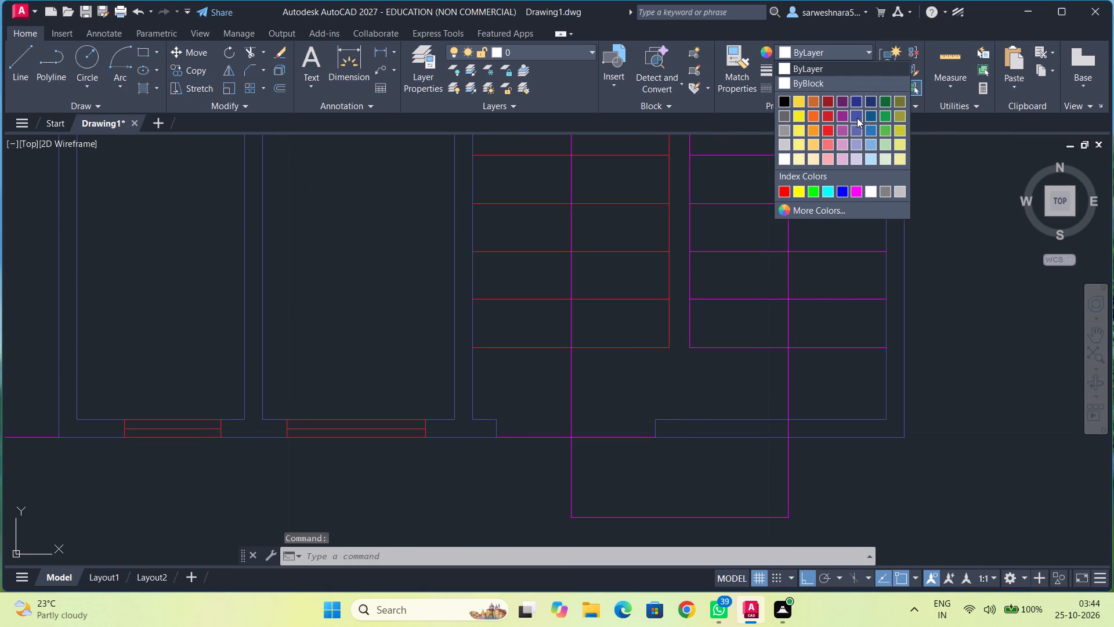
left_click(857, 118)
key("Escape")
Select the east plan's long outer north wall line and the inner north wall lines of its three northern rooms.
scroll(895, 241, "down", 2)
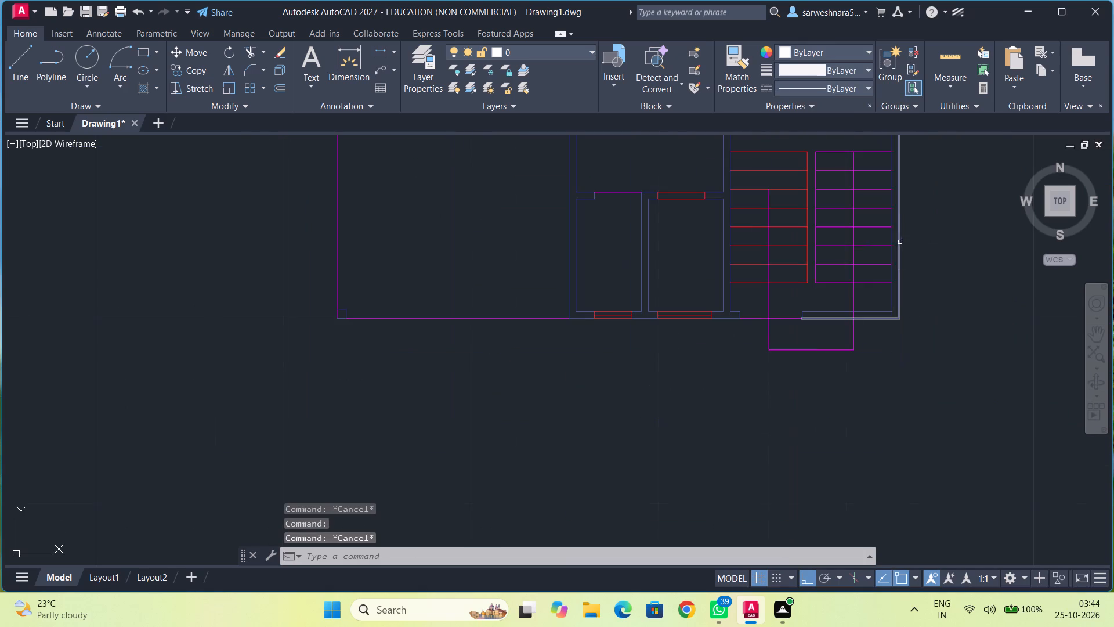
middle_click_drag(906, 247, 720, 328)
scroll(820, 290, "down", 3)
middle_click_drag(853, 286, 689, 325)
middle_click_drag(824, 243, 766, 270)
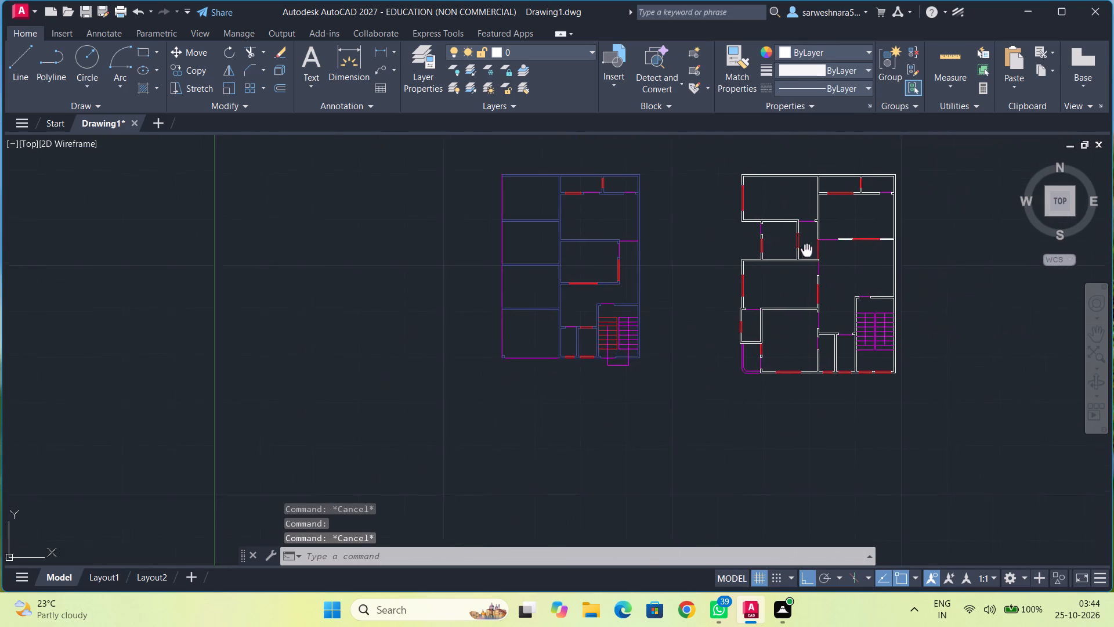
middle_click_drag(766, 270, 706, 296)
scroll(695, 242, "up", 3)
middle_click_drag(688, 243, 625, 293)
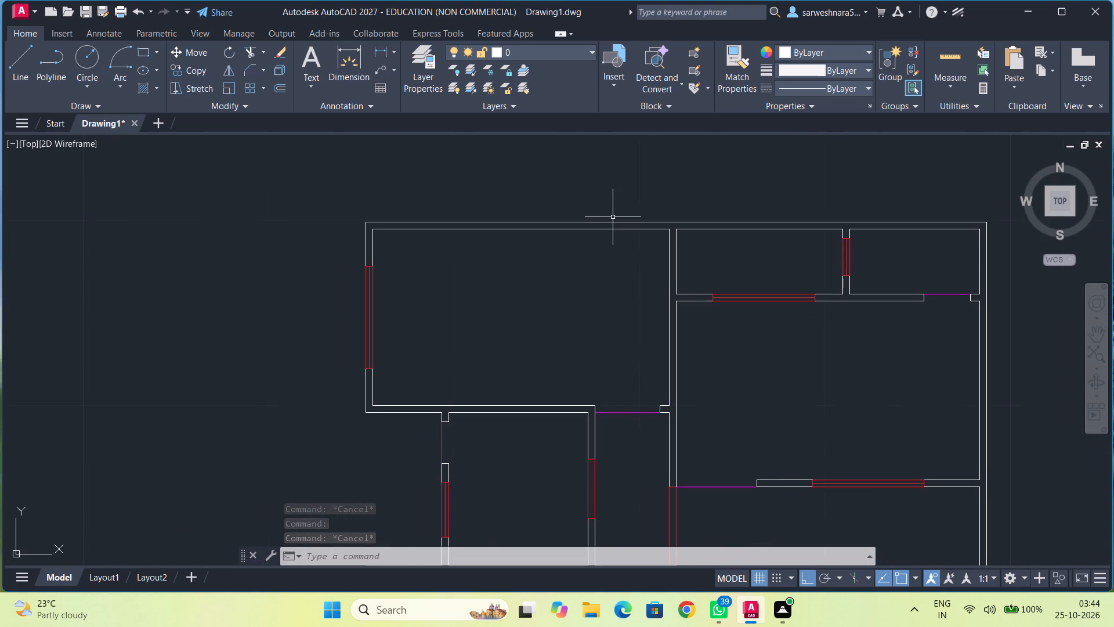
left_click(612, 221)
left_click(608, 231)
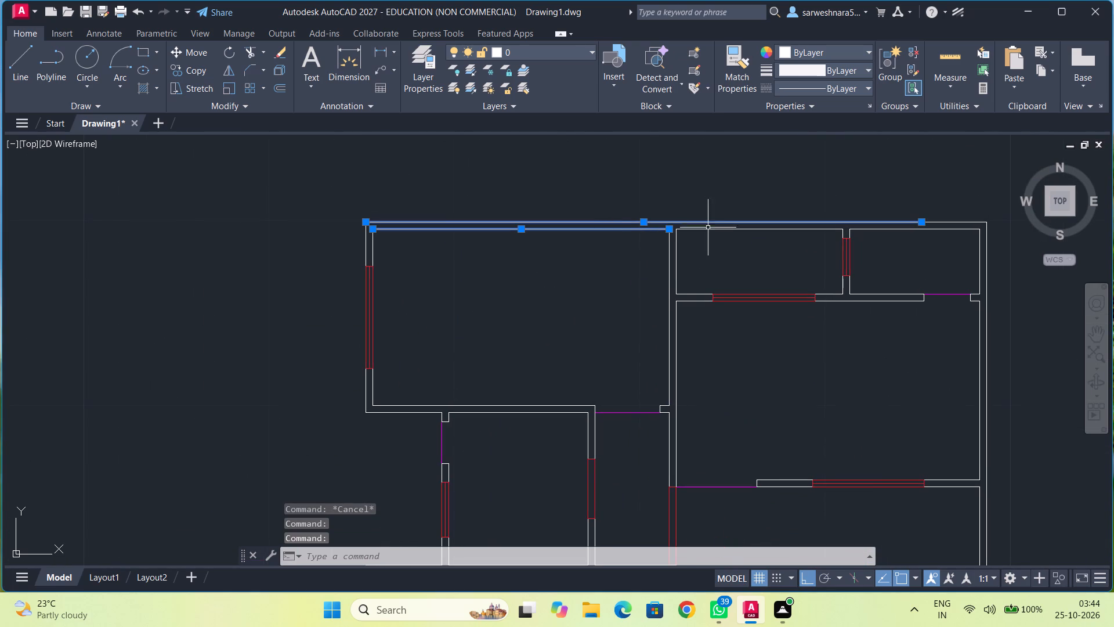
left_click(713, 227)
left_click(884, 228)
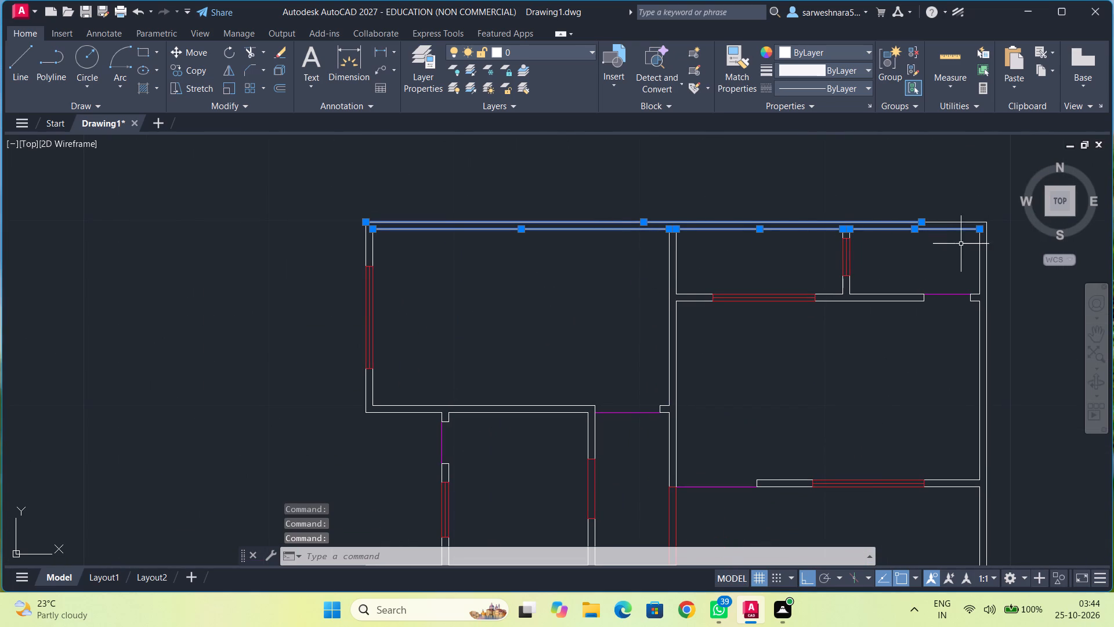
Add the northeast room's inner and outer east wall lines, remaining outer north line and northeast corner pieces to the selection.
left_click(981, 250)
scroll(956, 216, "up", 3)
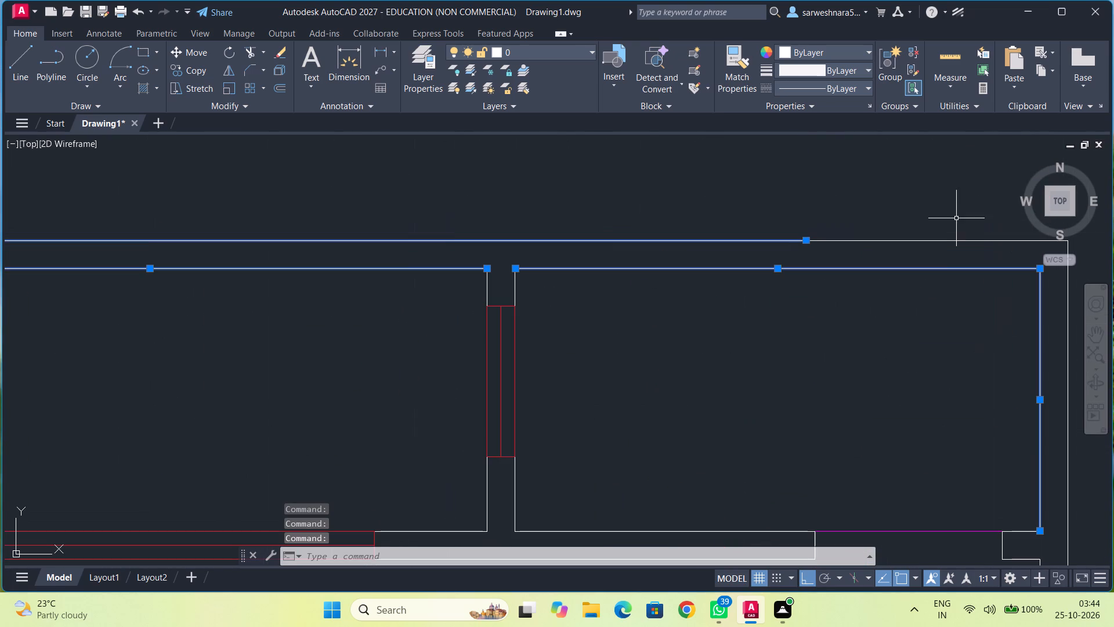
left_click(953, 240)
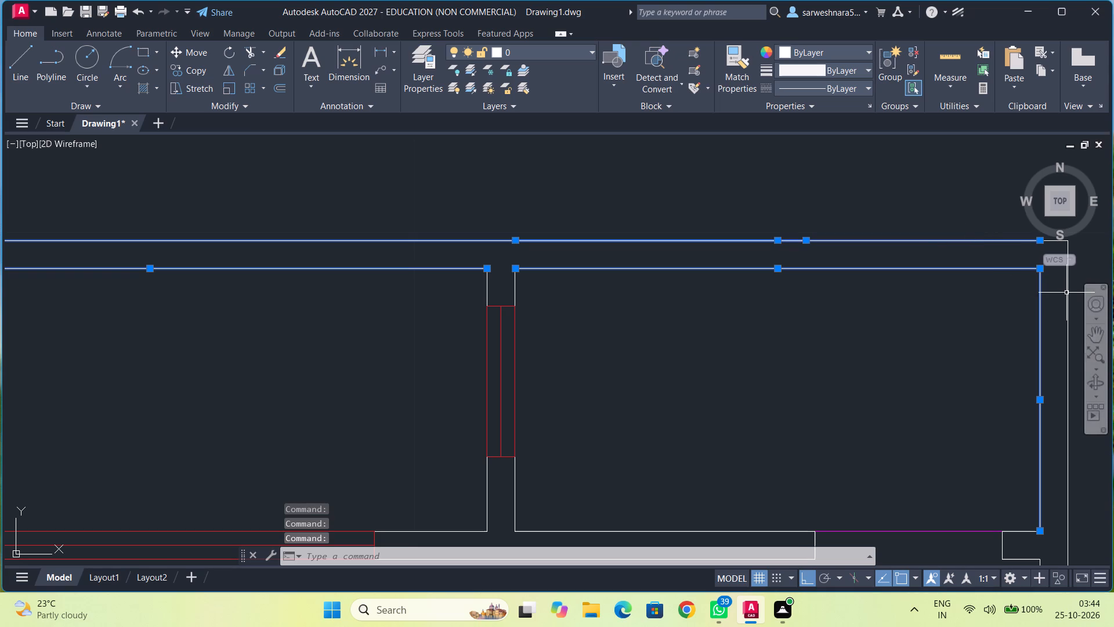
left_click(1067, 293)
middle_click_drag(1024, 250, 846, 284)
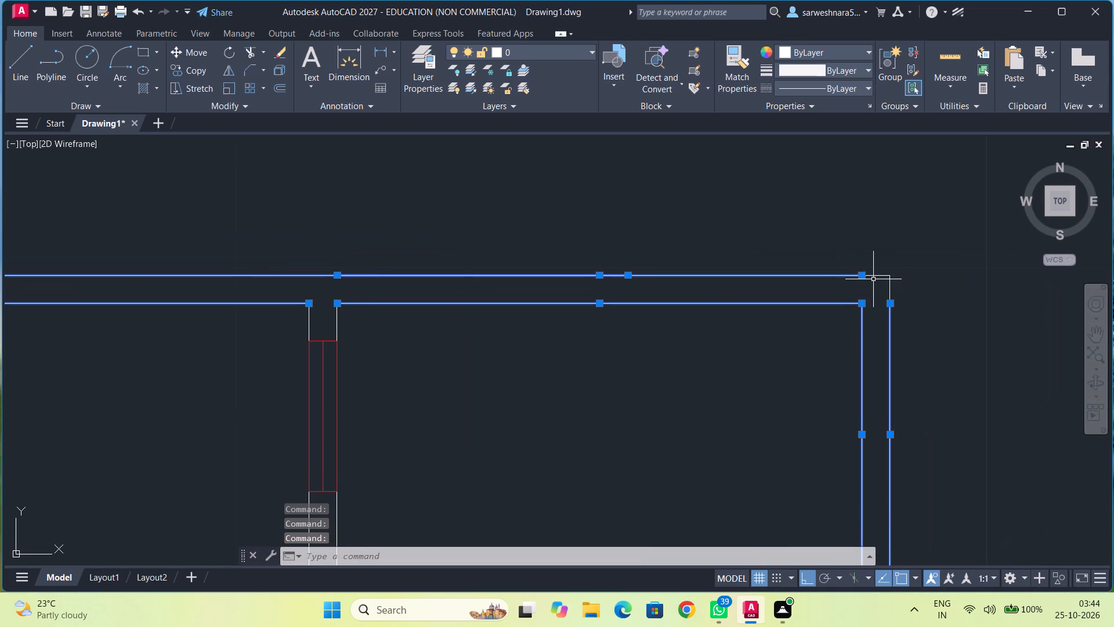
left_click(876, 275)
left_click(891, 288)
Add both short partition wall lines north of the window between the two northeastern rooms to the selection.
middle_click_drag(642, 355, 1015, 249)
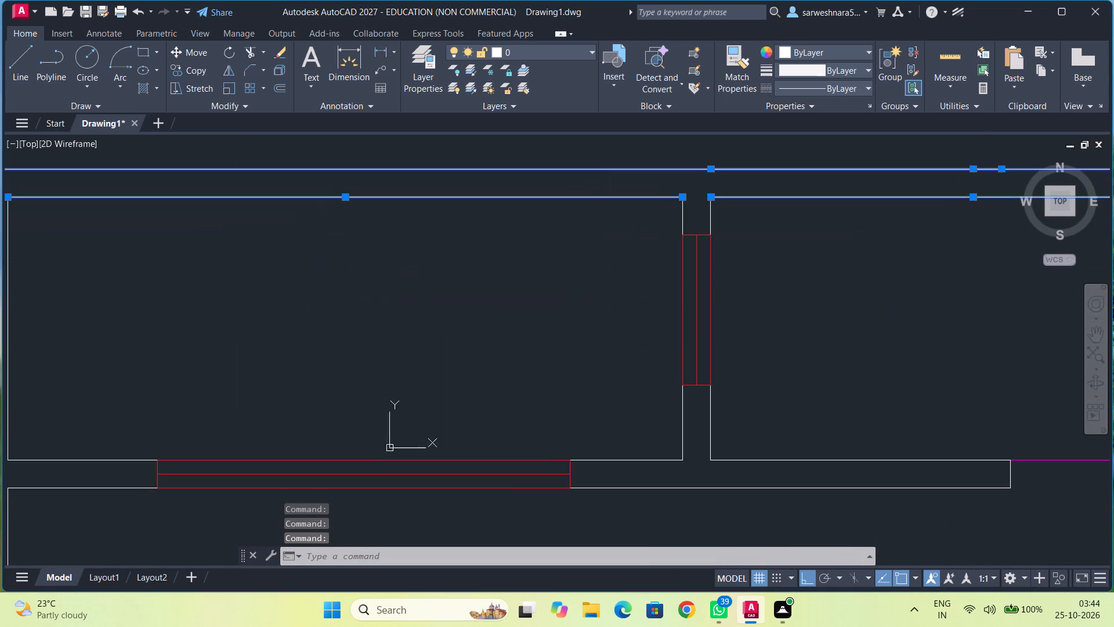
left_click(711, 216)
left_click(683, 219)
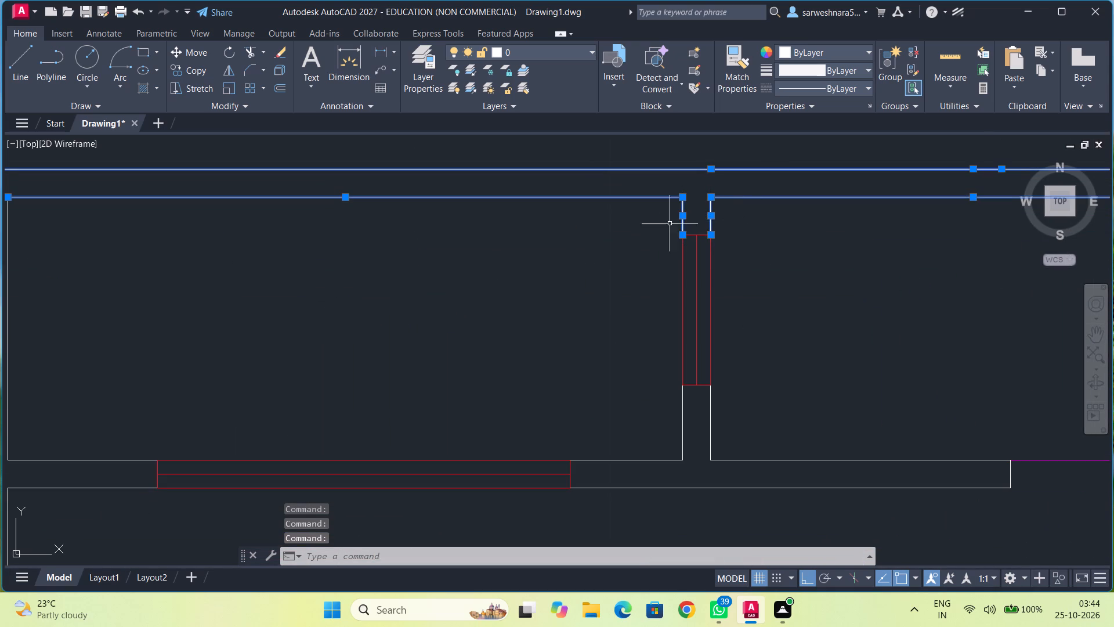
scroll(539, 230, "down", 2)
middle_click_drag(542, 233, 914, 225)
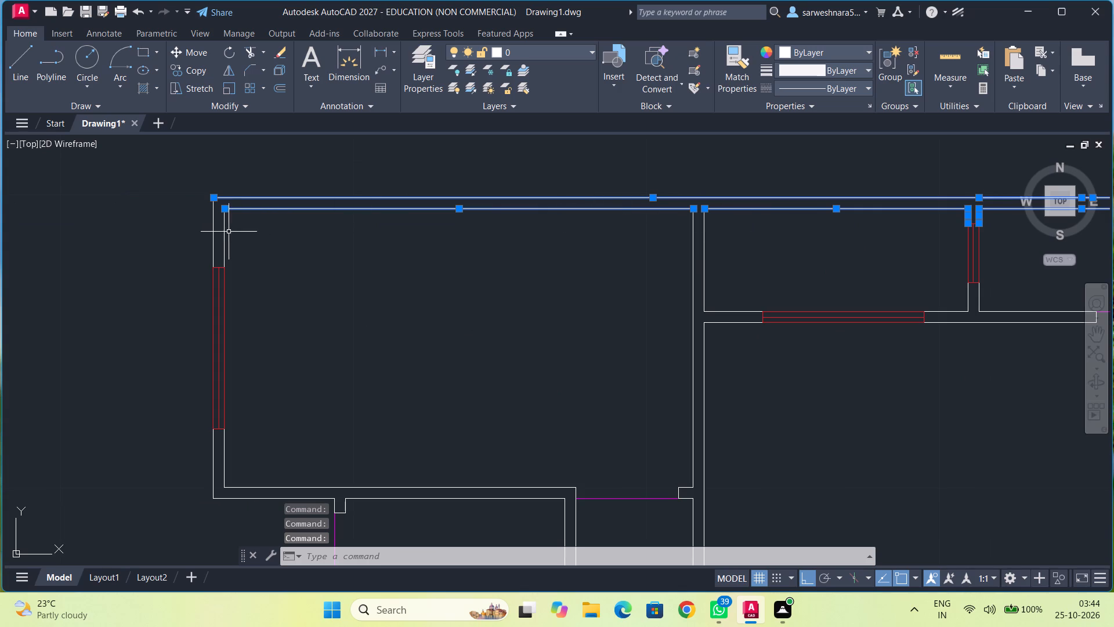
Add the northwest room's inner and outer west wall lines north of its window to the selection.
left_click(225, 231)
left_click(209, 225)
double_click(214, 228)
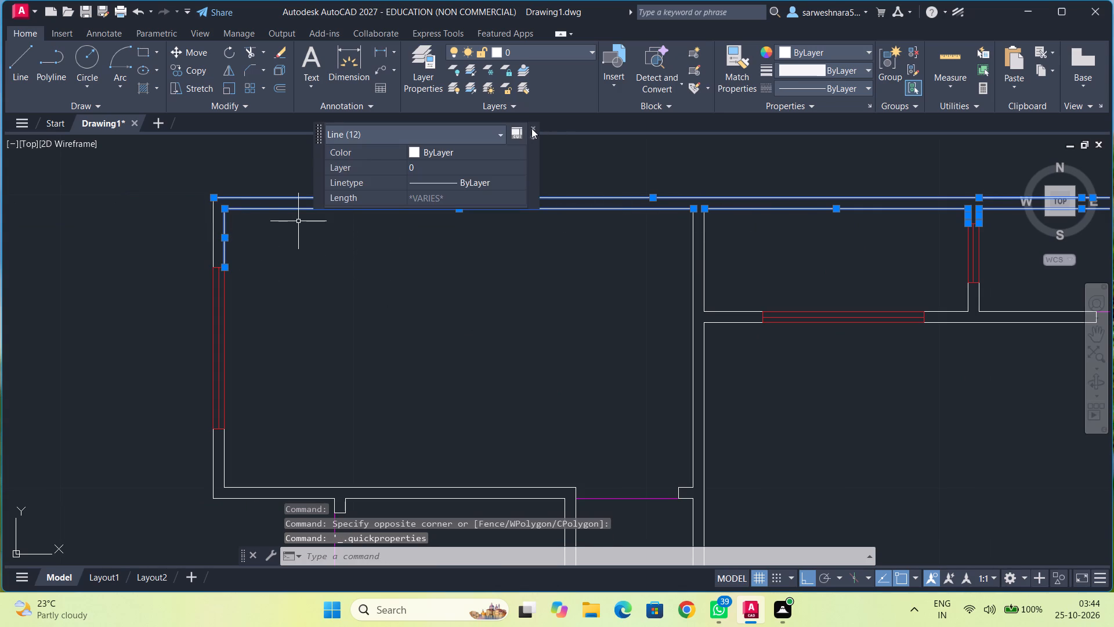
left_click(532, 128)
left_click(213, 237)
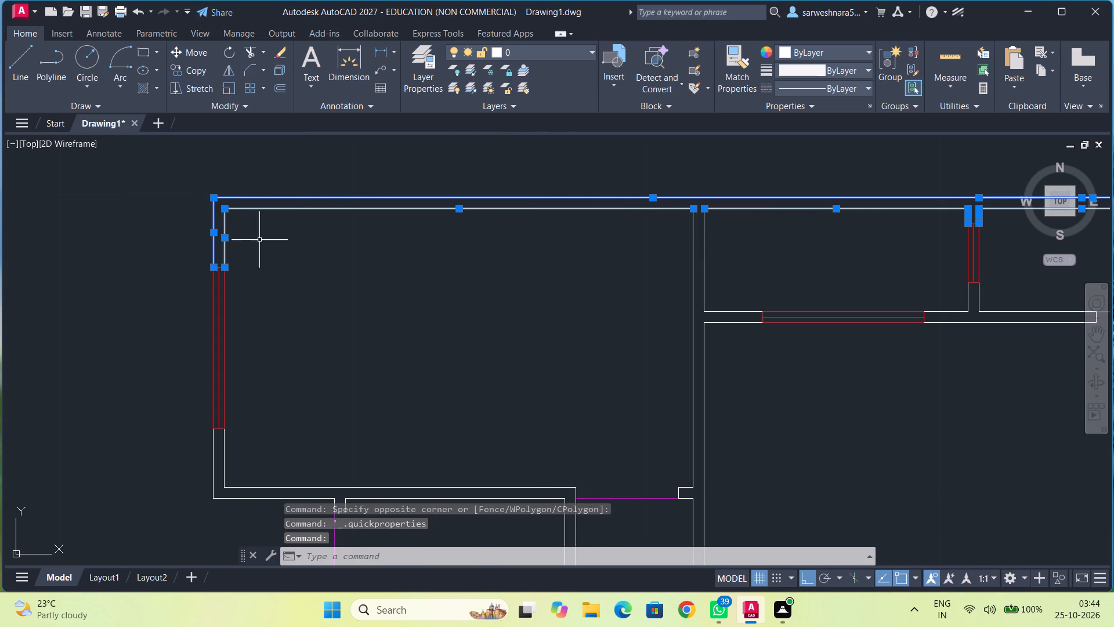
Add both partition wall lines between the northwest room and the middle northern room to the selection.
middle_click_drag(555, 293, 458, 270)
left_click(596, 235)
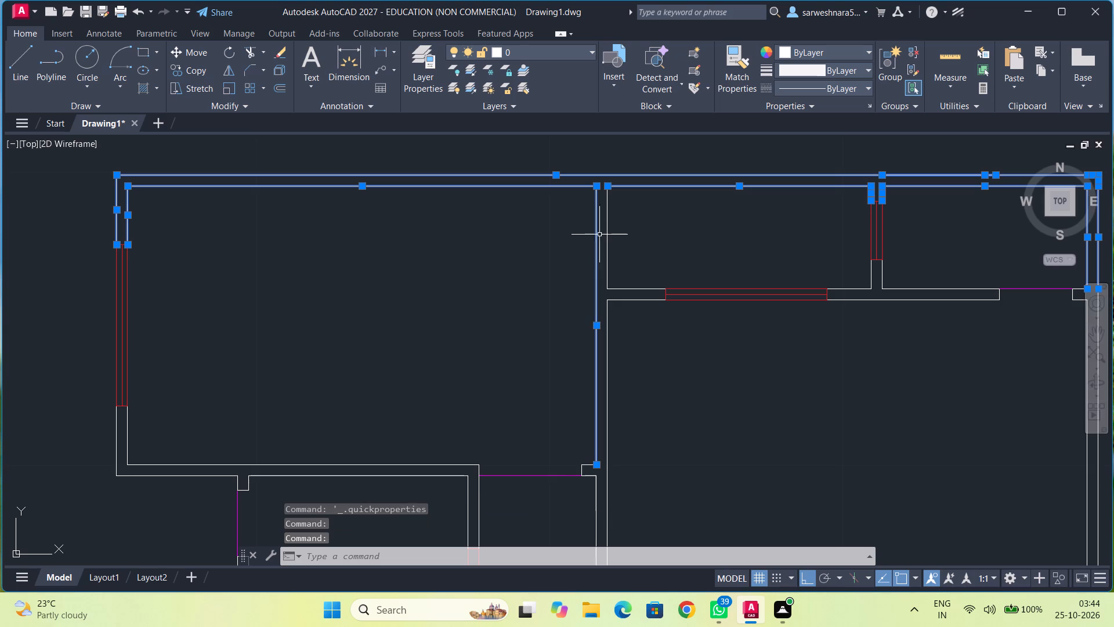
left_click(606, 231)
Add the wall lines on both sides of the middle northern room's south window and the two partition lines south of its east window.
scroll(641, 275, "up", 1)
left_click(638, 296)
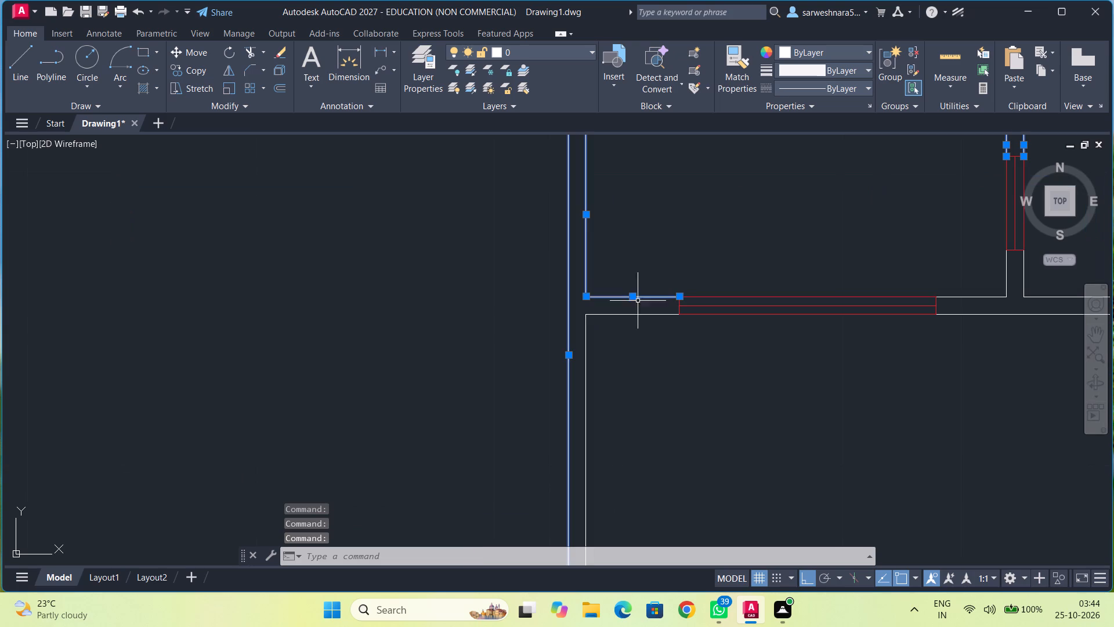
left_click(633, 315)
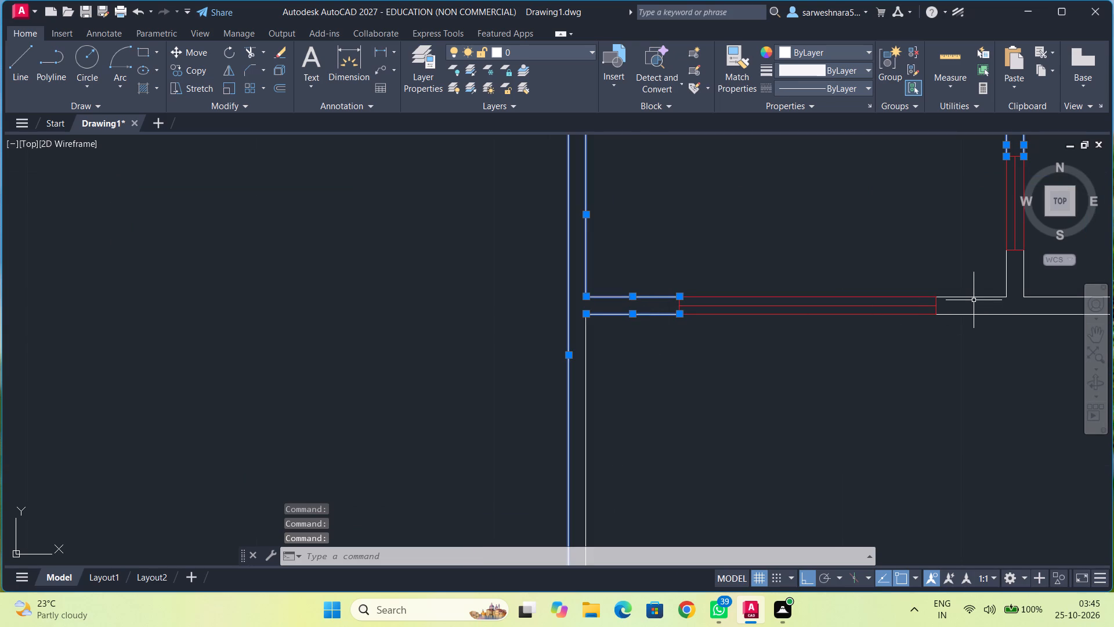
left_click(973, 297)
left_click(975, 315)
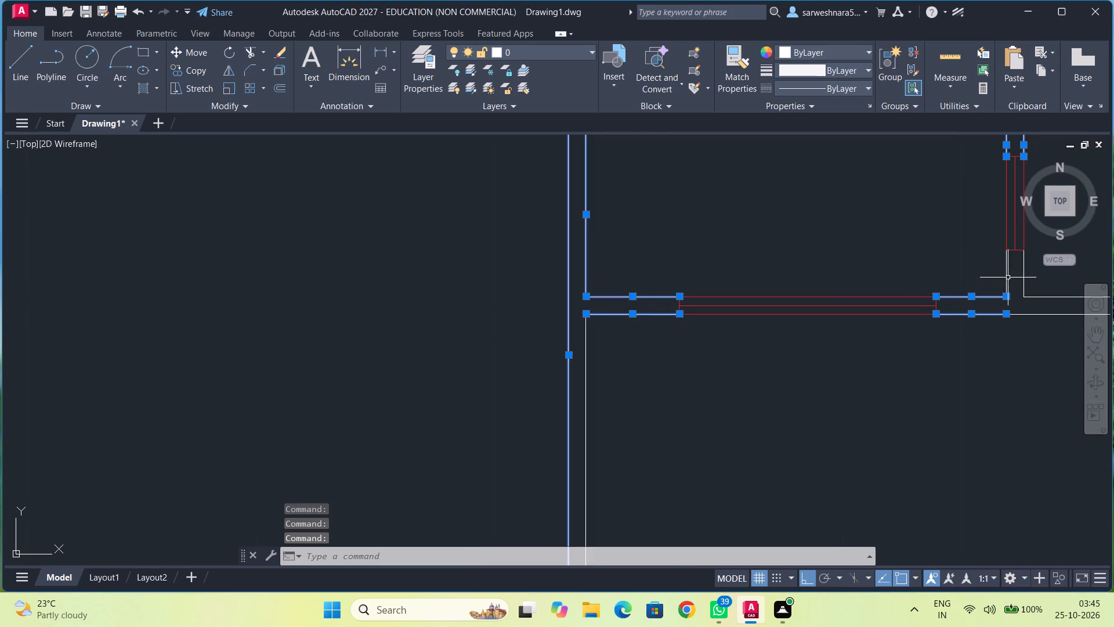
left_click(1007, 278)
left_click(1025, 276)
middle_click_drag(1035, 276, 729, 283)
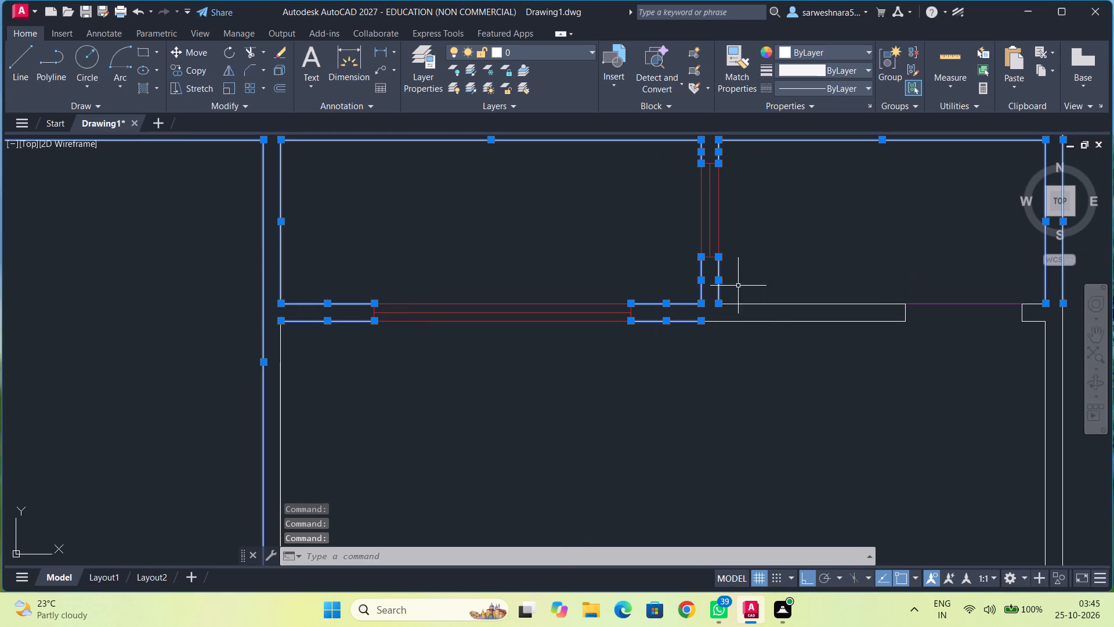
Add the northeast room's south wall lines and end pieces on both sides of the magenta opening to the selection.
left_click(774, 303)
left_click(779, 322)
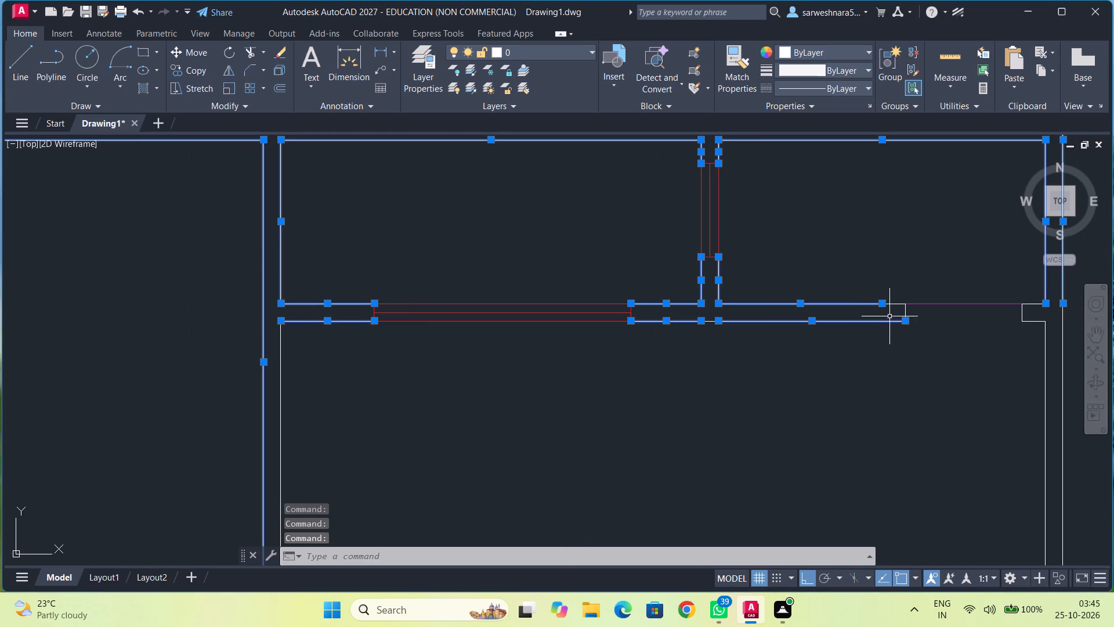
left_click(905, 312)
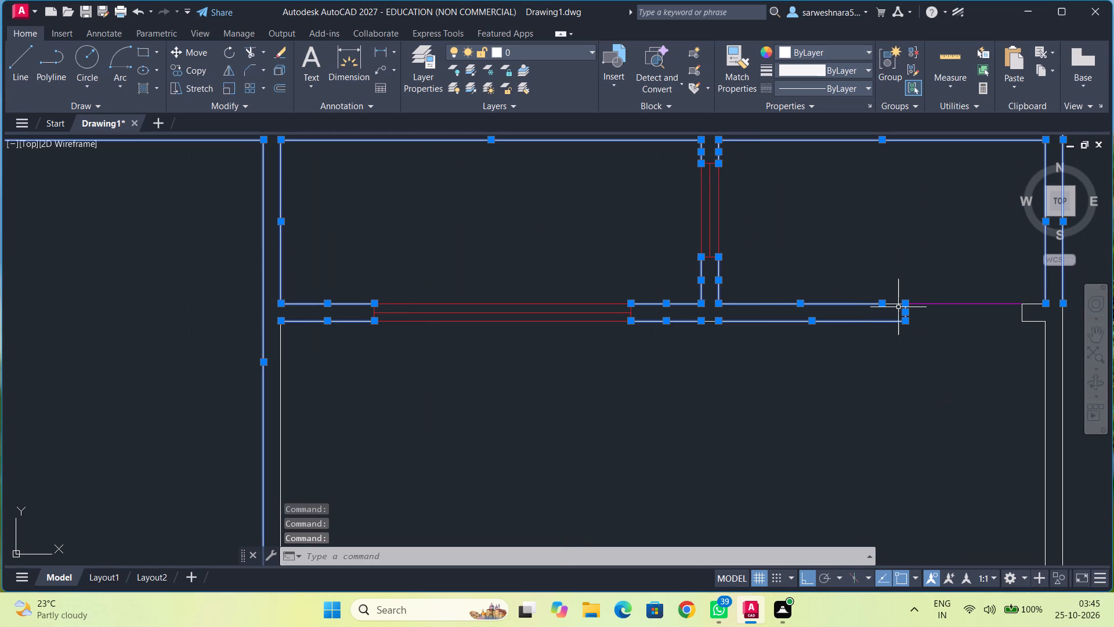
left_click(898, 305)
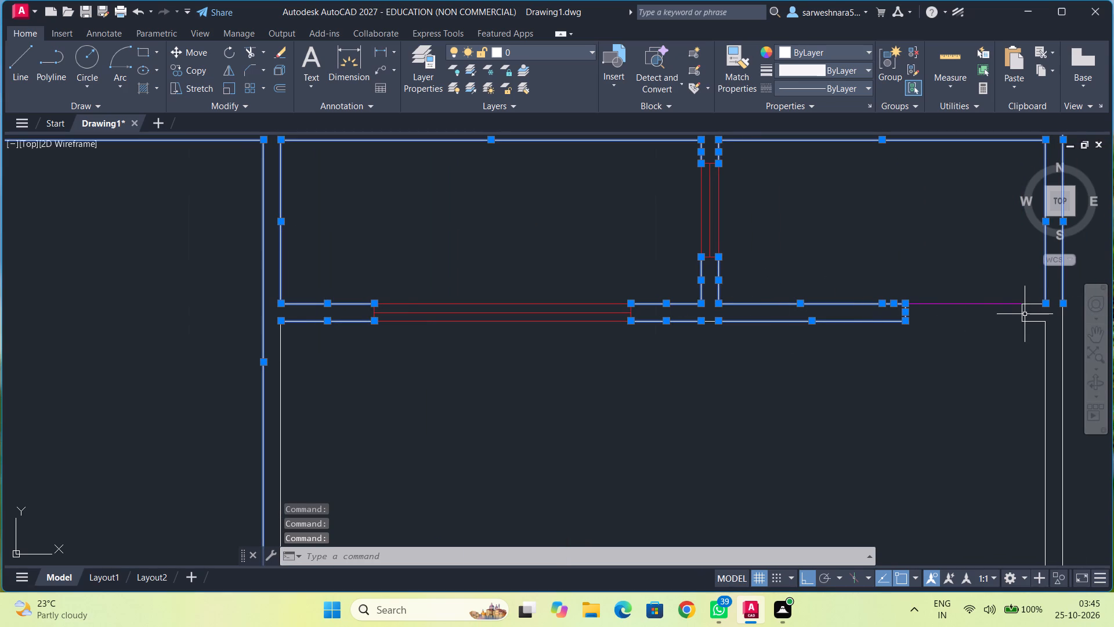
left_click(1023, 315)
left_click(1031, 305)
left_click(1032, 325)
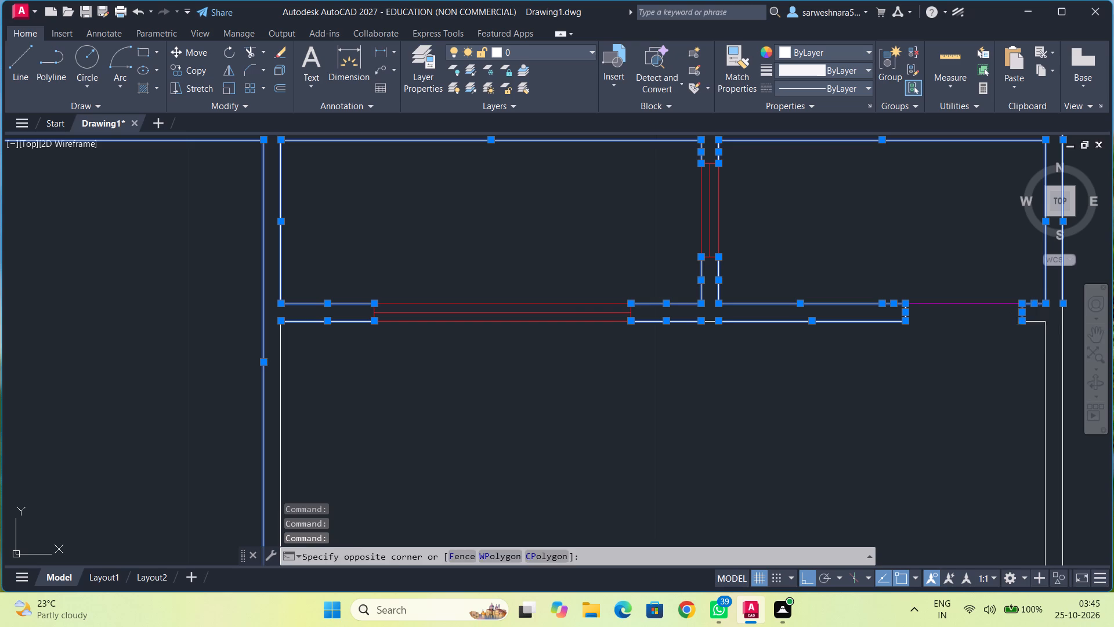
double_click(1038, 324)
Add both east wall lines and the west wall line of the large room south of the two northeastern rooms to the selection.
left_click(1045, 337)
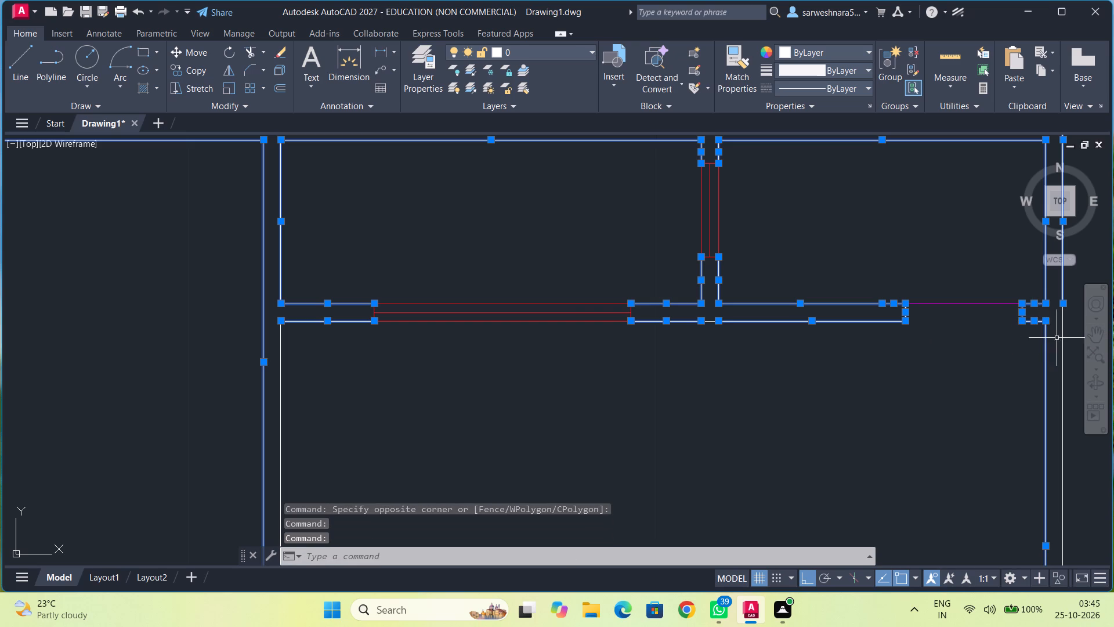
left_click(1063, 338)
scroll(652, 420, "down", 1)
middle_click_drag(646, 421, 848, 322)
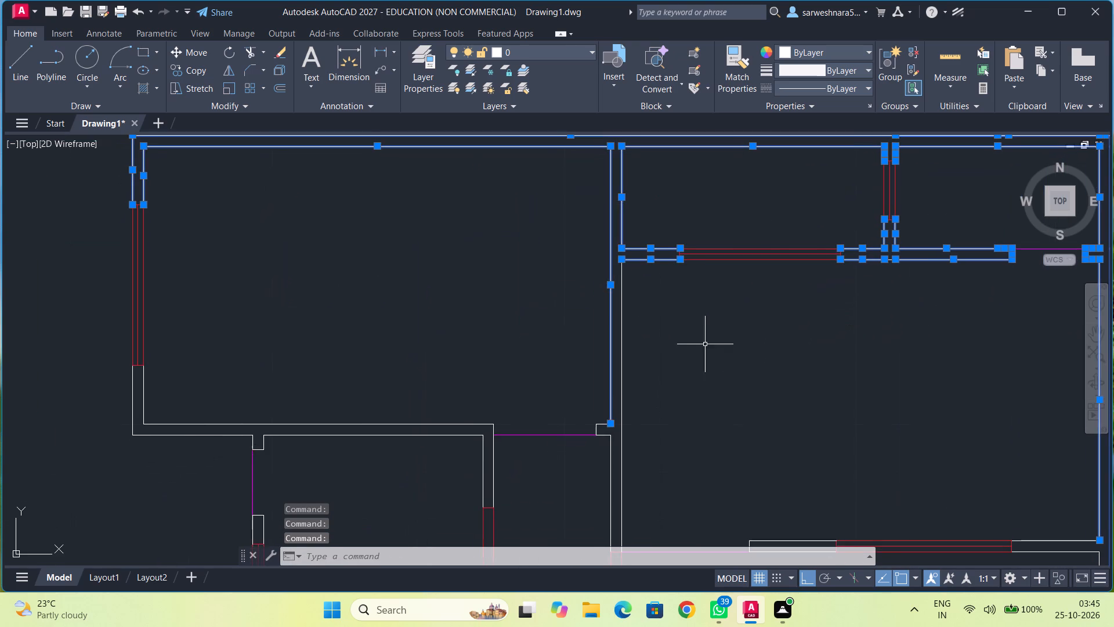
scroll(676, 343, "up", 1)
left_click(588, 305)
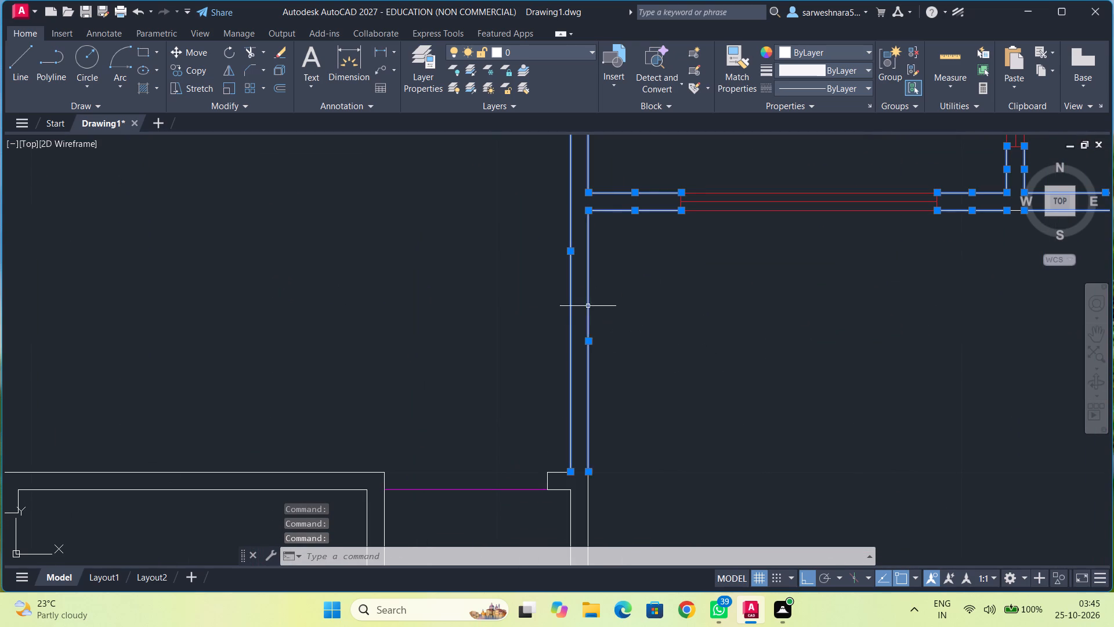
Add the short wall stub east of the northwest room's south opening and both partition lines running south from it to the selection.
scroll(641, 326, "down", 1)
middle_click_drag(656, 325, 879, 279)
scroll(802, 363, "up", 2)
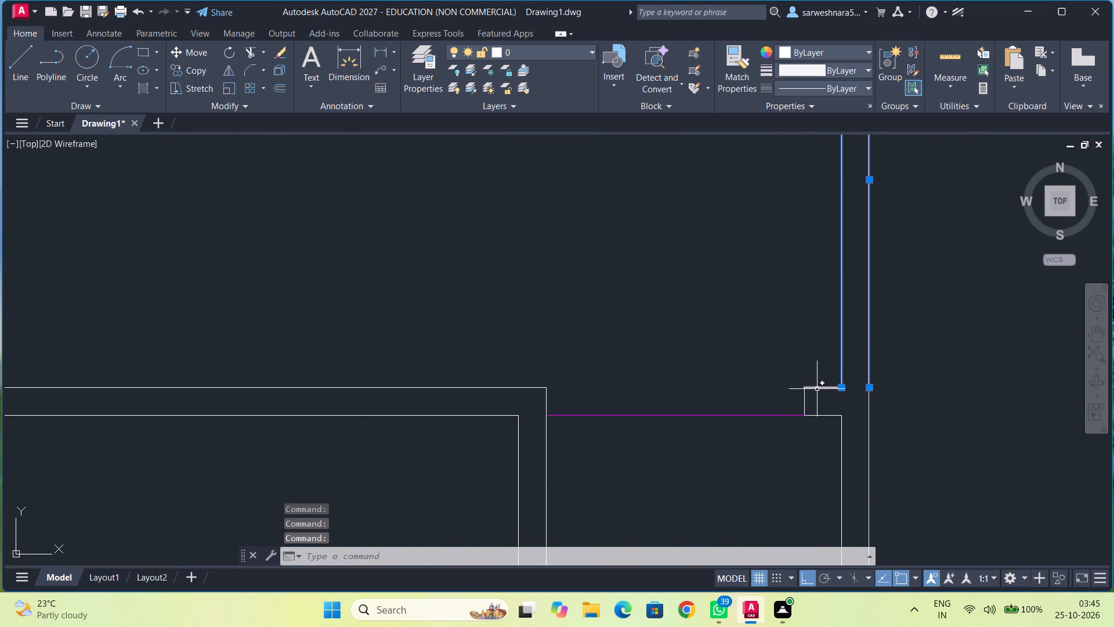
left_click(818, 389)
left_click(804, 398)
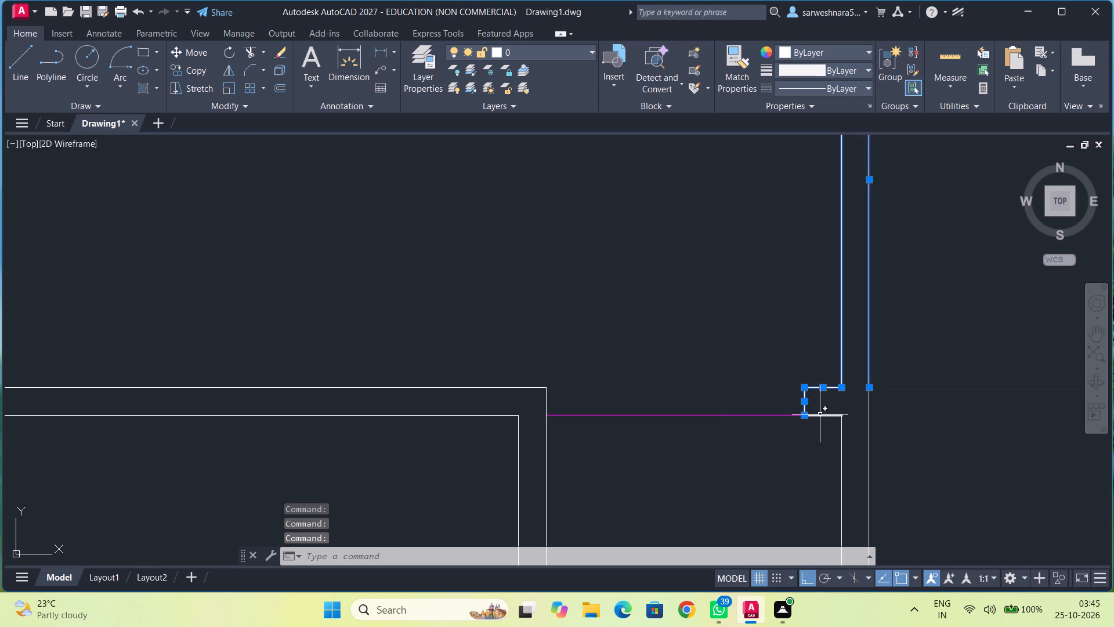
left_click(820, 415)
left_click(842, 427)
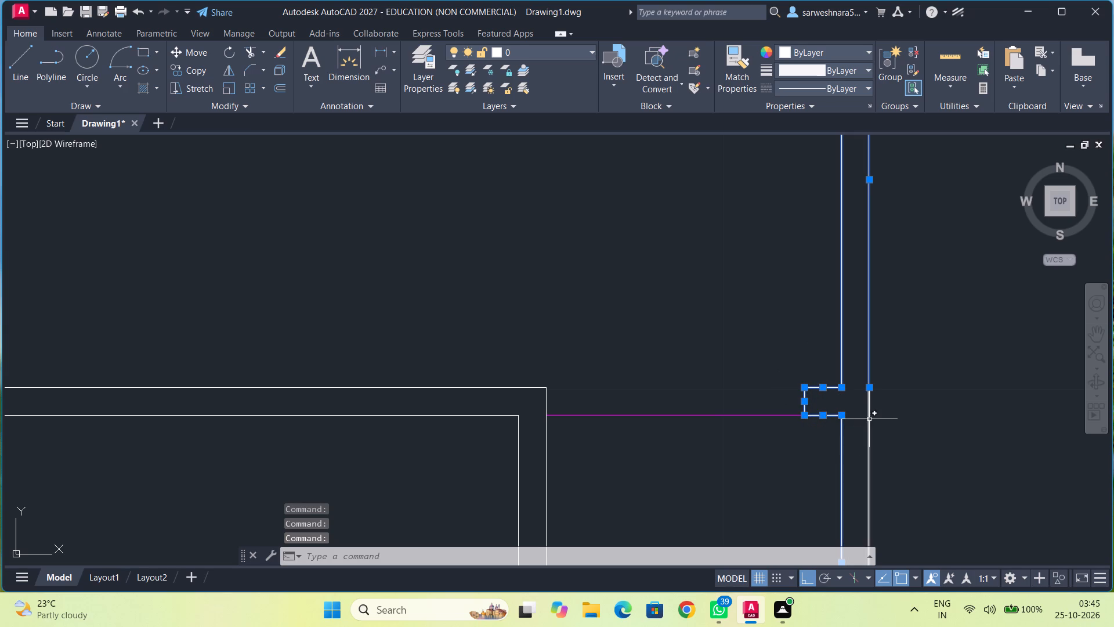
left_click(870, 419)
Add the northwest room's west wall lines south of the window and its inner and outer south wall lines to the selection.
middle_click_drag(539, 291, 790, 251)
scroll(436, 303, "down", 2)
middle_click_drag(436, 303, 571, 300)
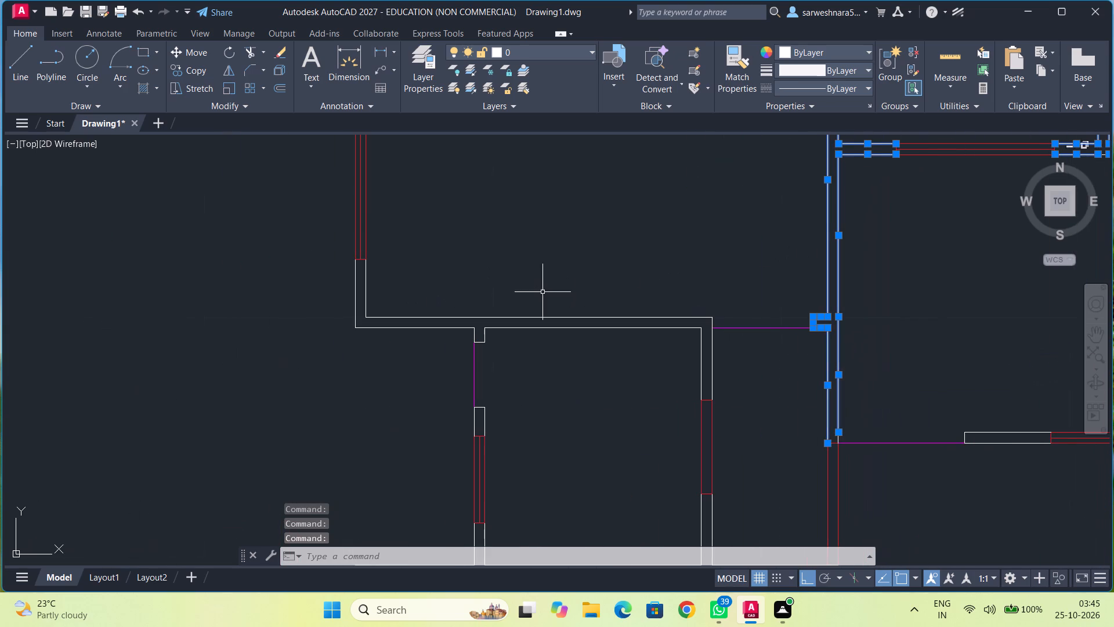
left_click(367, 279)
left_click(354, 280)
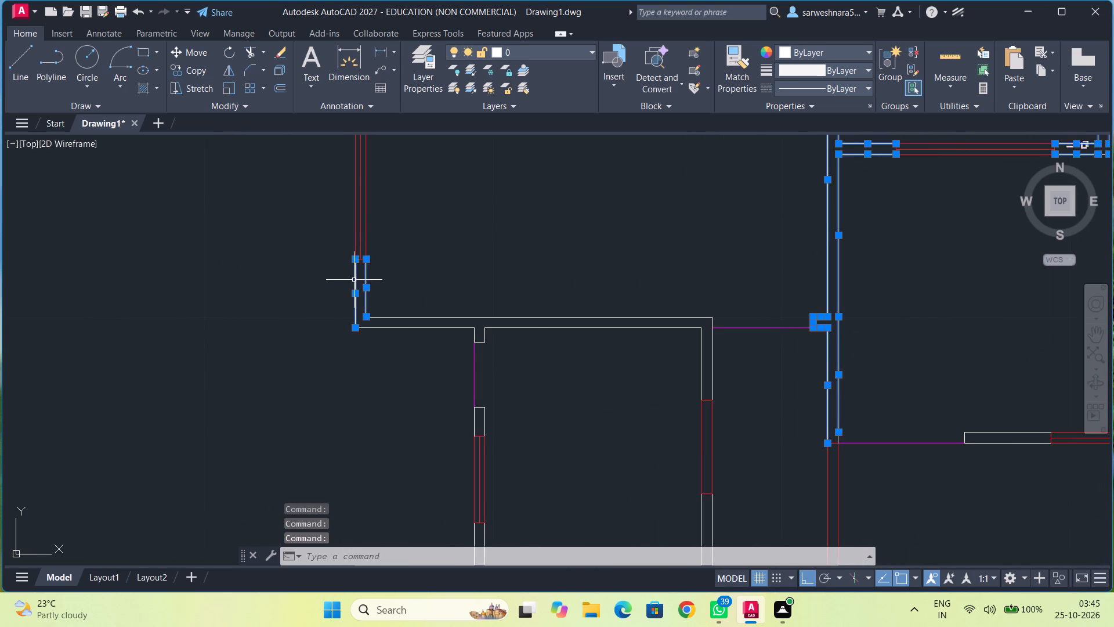
left_click(384, 329)
left_click(403, 319)
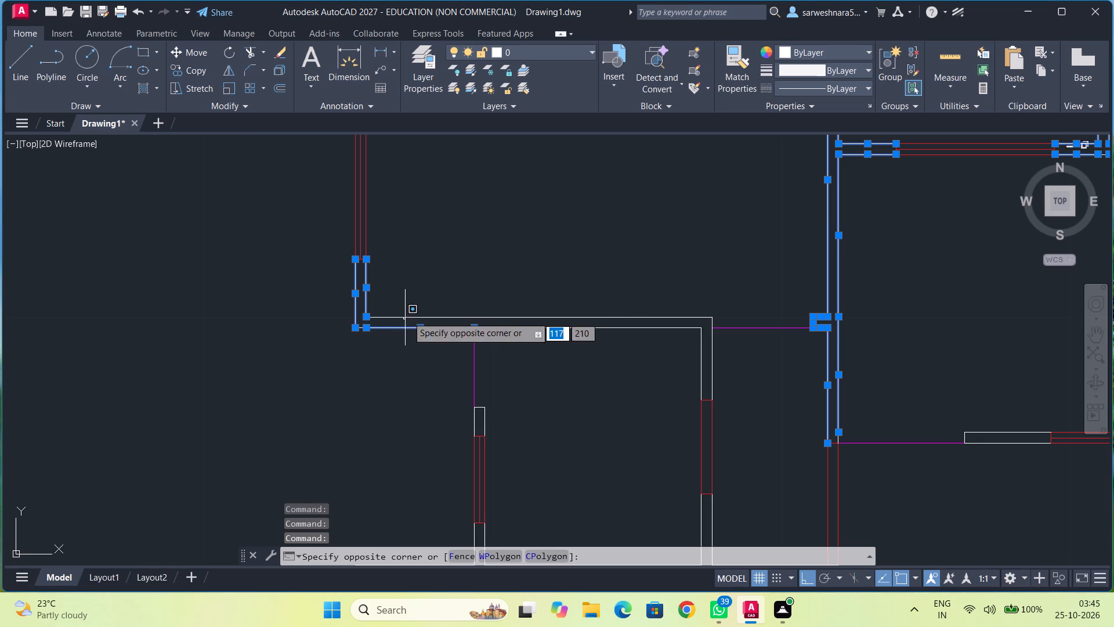
left_click(459, 315)
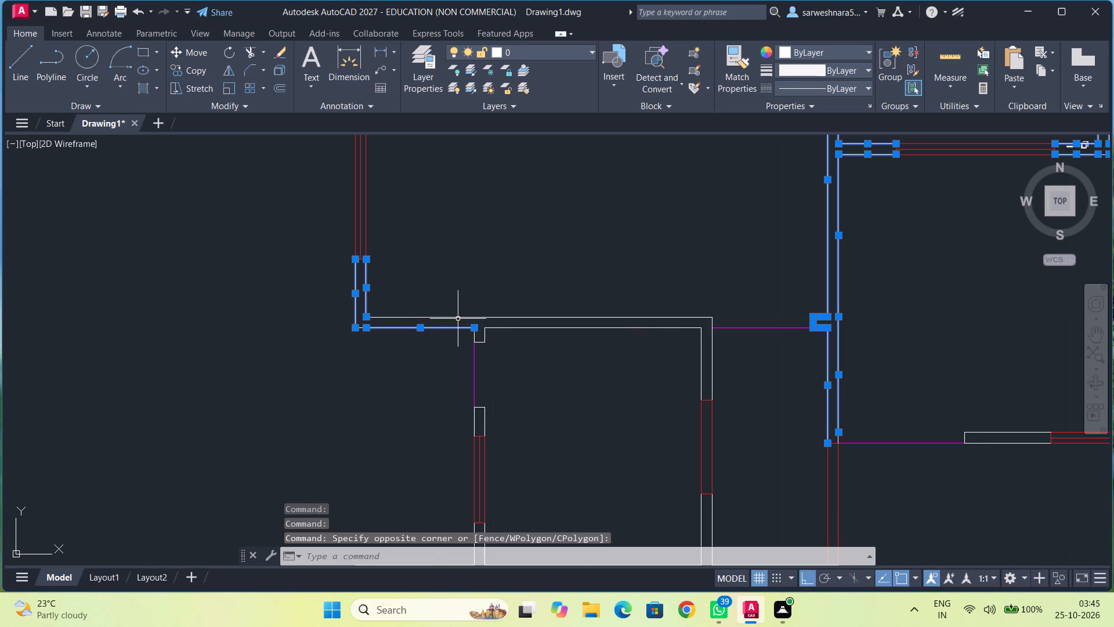
left_click(457, 316)
Add the three-line wall stub north of the small room's west opening and that room's inner north wall line to the selection.
middle_click_drag(495, 306, 509, 232)
scroll(508, 265, "up", 2)
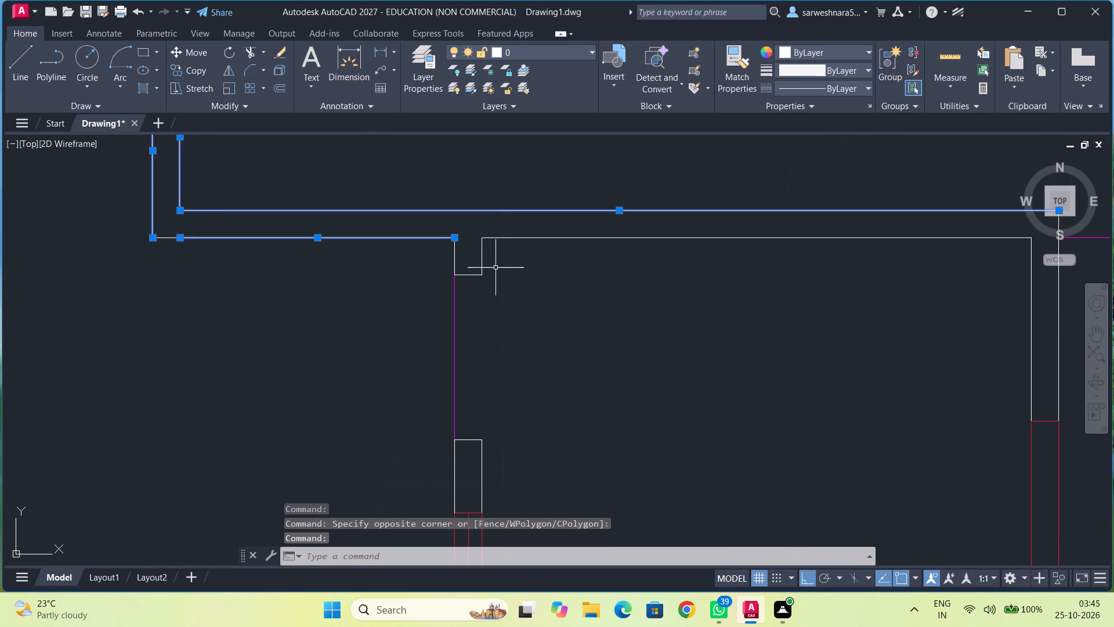
left_click(482, 256)
left_click(468, 276)
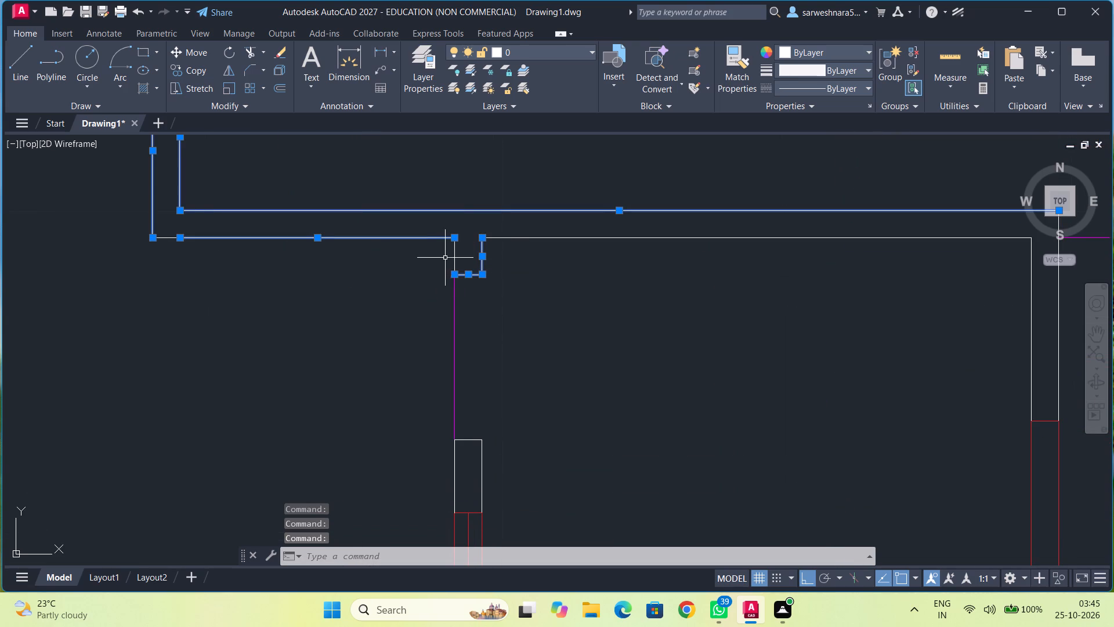
left_click(455, 255)
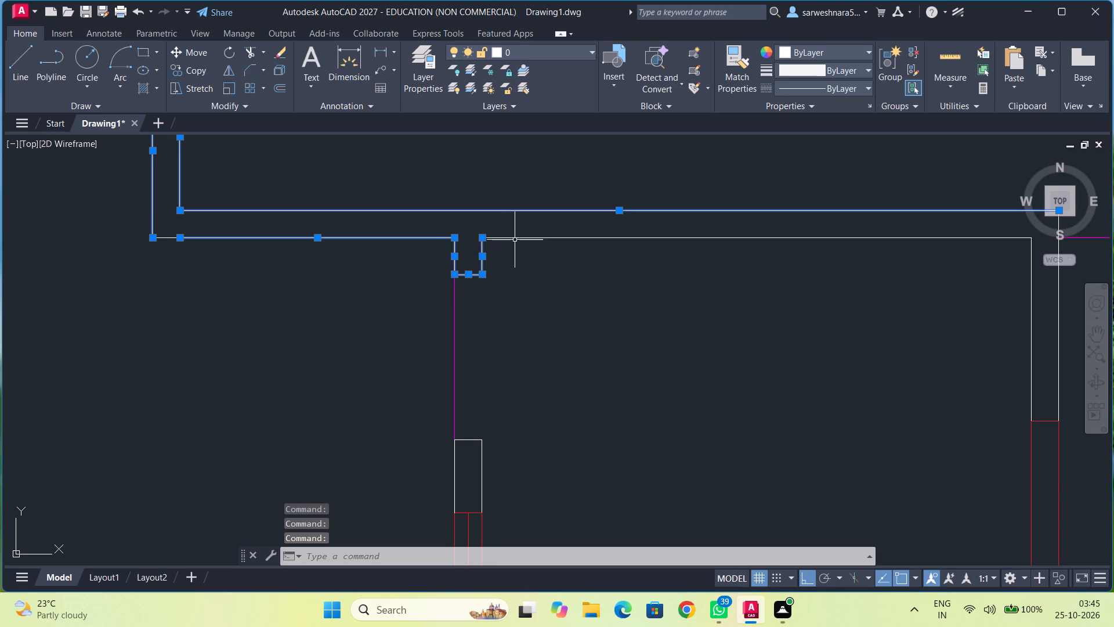
left_click(516, 237)
Add both of the small room's east wall lines north of the window and the short northeast corner piece to the selection.
middle_click_drag(717, 264, 216, 189)
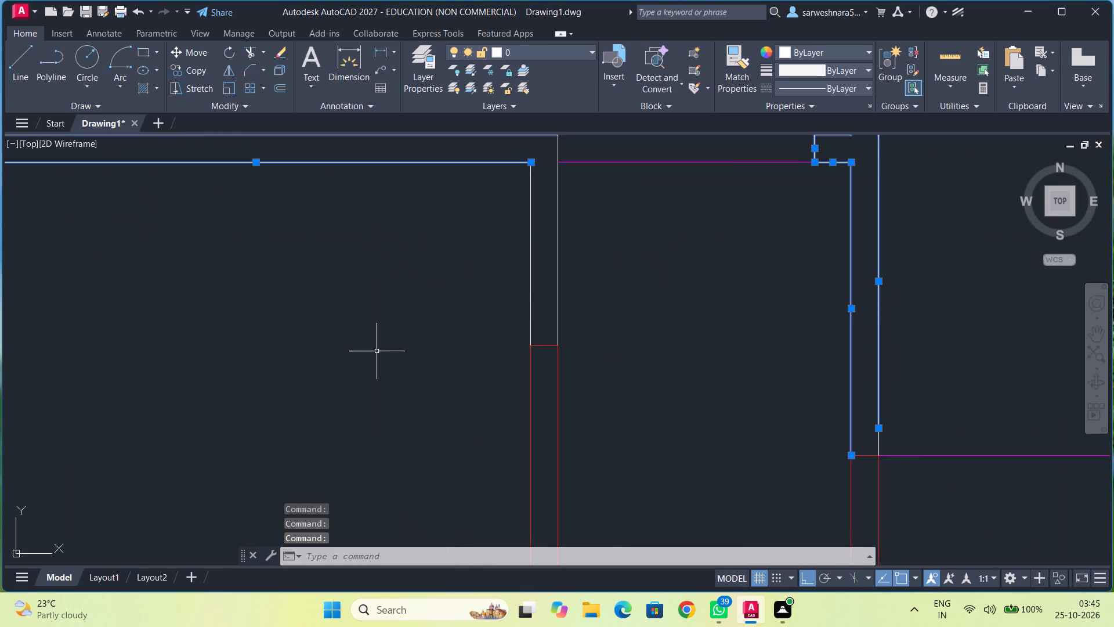
left_click(530, 267)
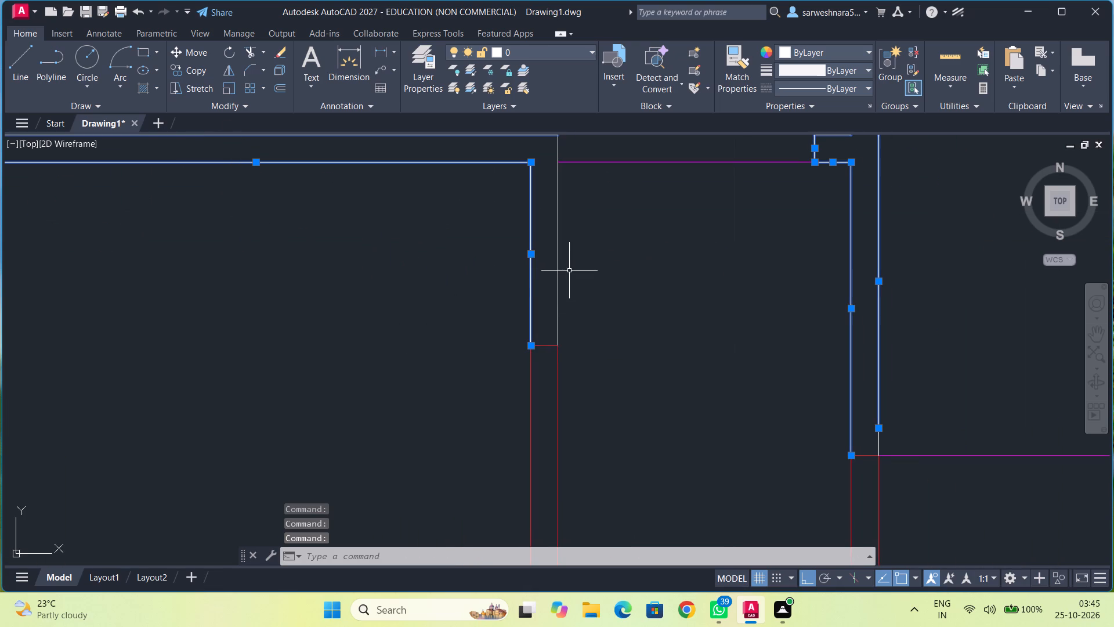
left_click(558, 262)
middle_click_drag(467, 269, 466, 296)
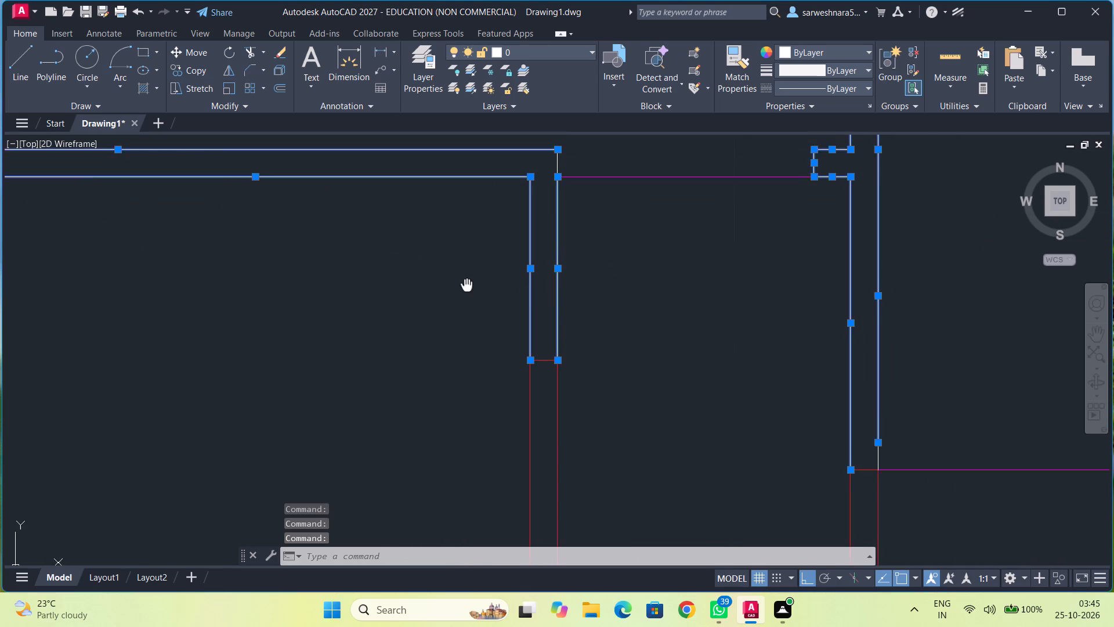
middle_click_drag(466, 296, 452, 347)
left_click(542, 226)
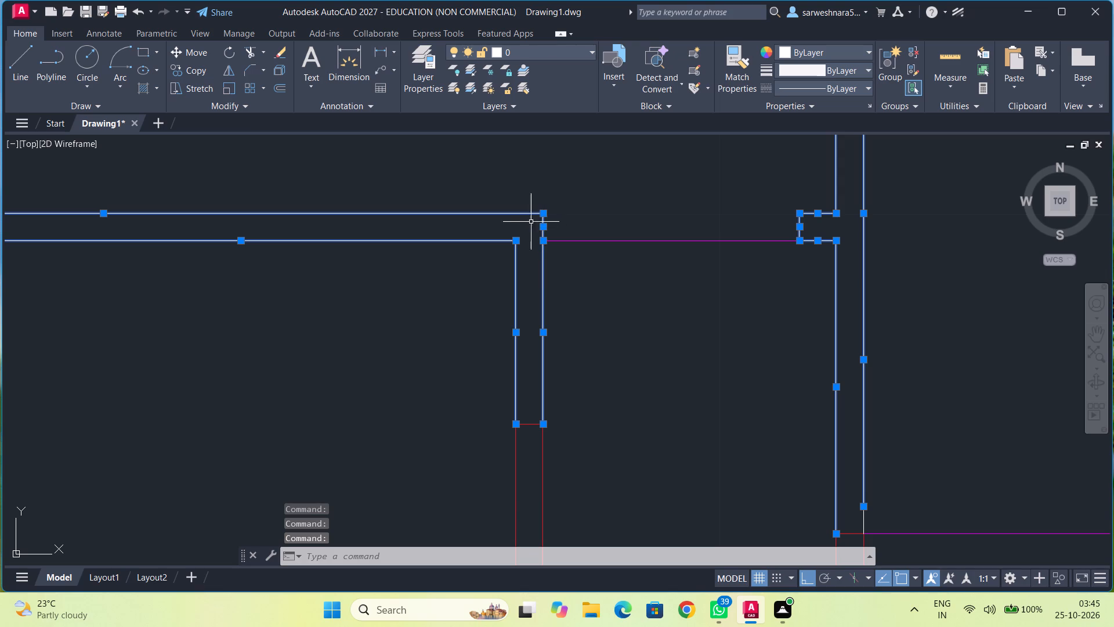
Add the three lines of the short wall piece between the small room's west opening and west window to the selection.
scroll(434, 370, "down", 2)
middle_click_drag(415, 377, 517, 294)
middle_click_drag(422, 340, 579, 334)
scroll(480, 329, "up", 2)
left_click(544, 282)
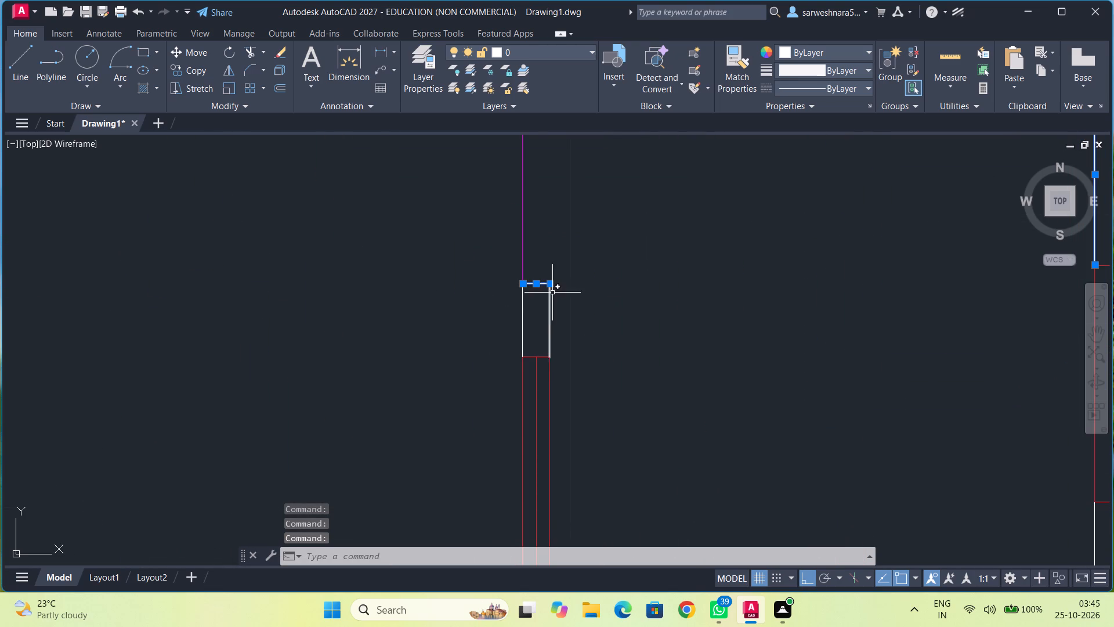
left_click(551, 298)
left_click(522, 302)
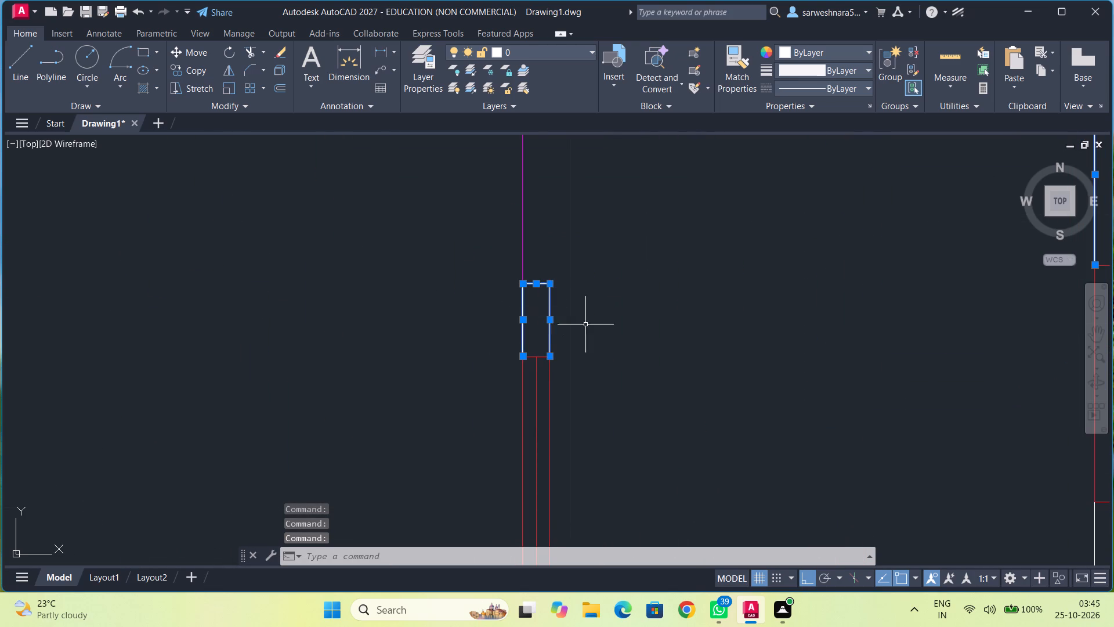
Add the wall lines at the south end of the small room's west window and the adjoining wall line running west to the selection.
scroll(613, 344, "down", 1)
middle_click_drag(679, 374, 589, 282)
middle_click_drag(560, 404, 599, 336)
scroll(569, 341, "up", 1)
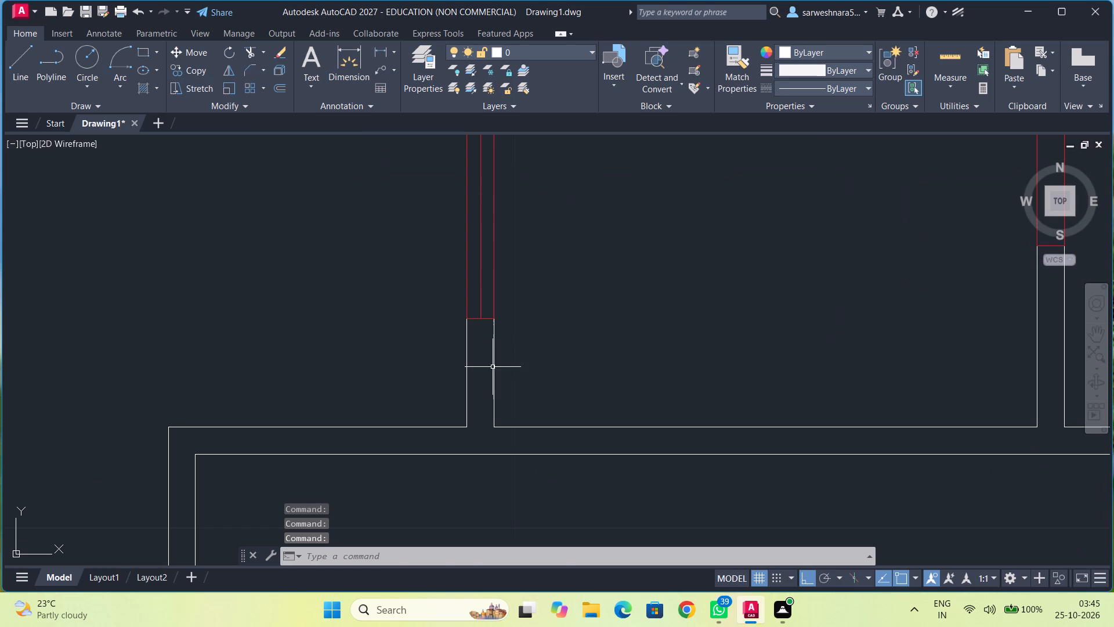
left_click(491, 366)
left_click(494, 366)
left_click(494, 366)
left_click(494, 365)
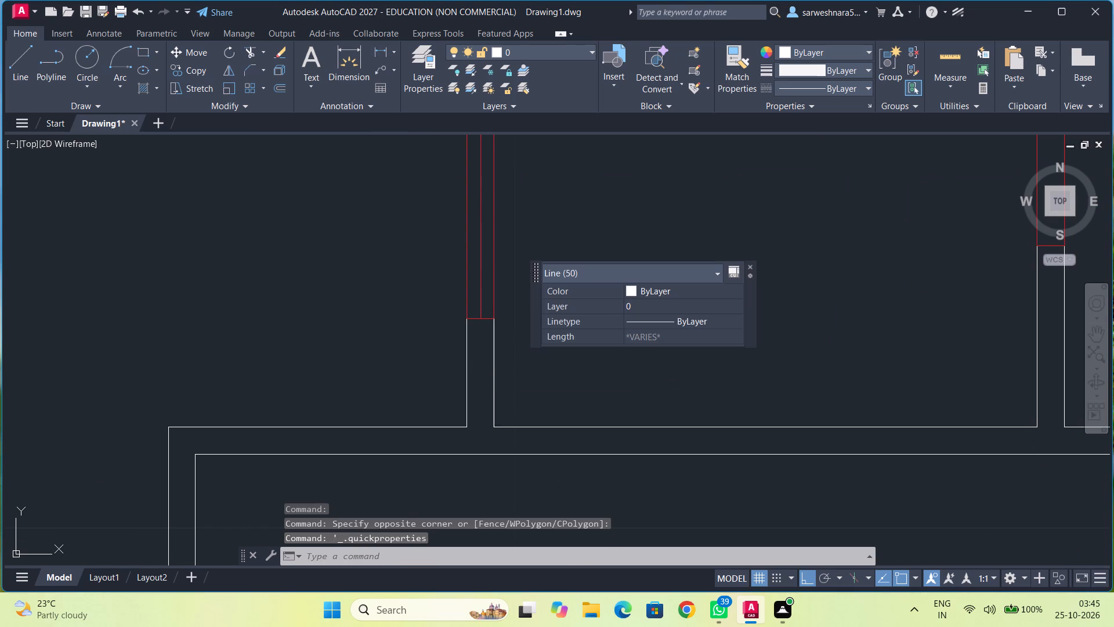
left_click(465, 362)
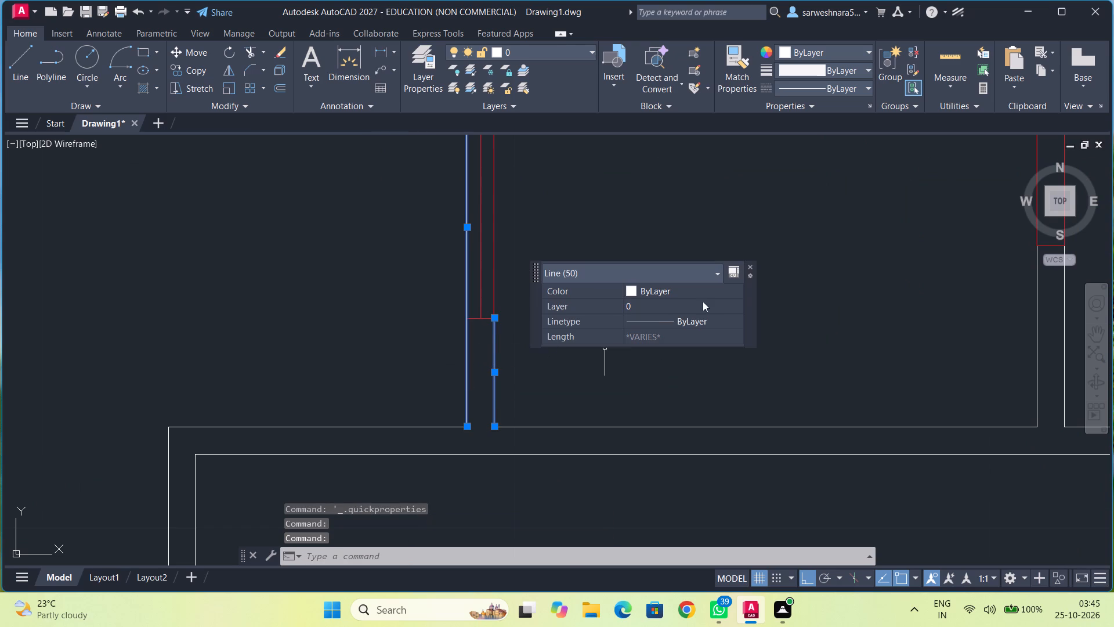
left_click(751, 266)
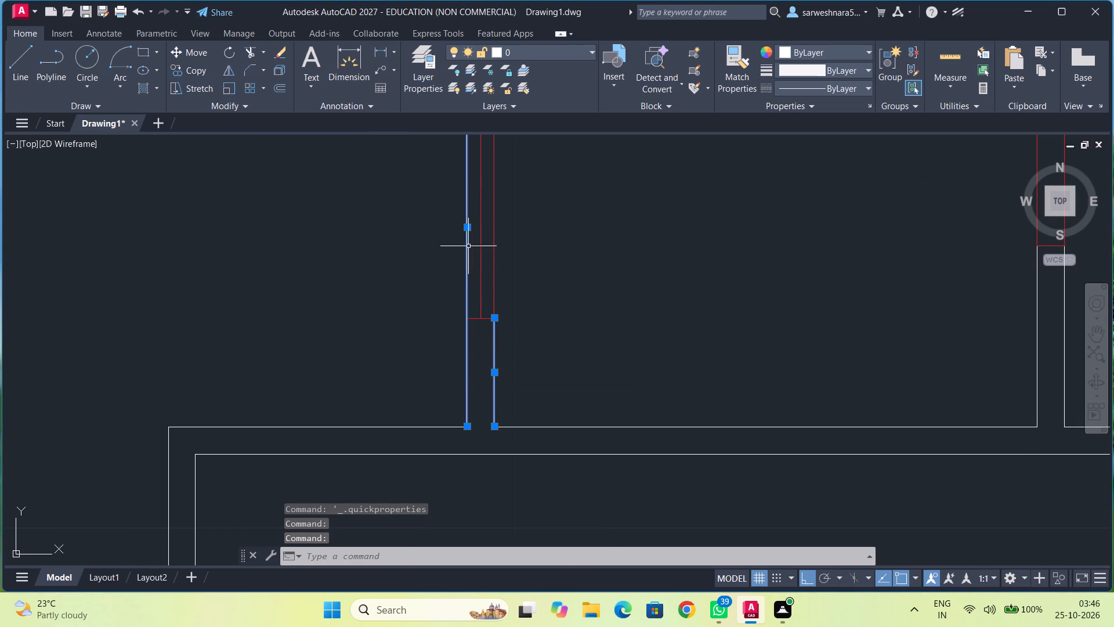
middle_click_drag(587, 308, 793, 330)
left_click(615, 452)
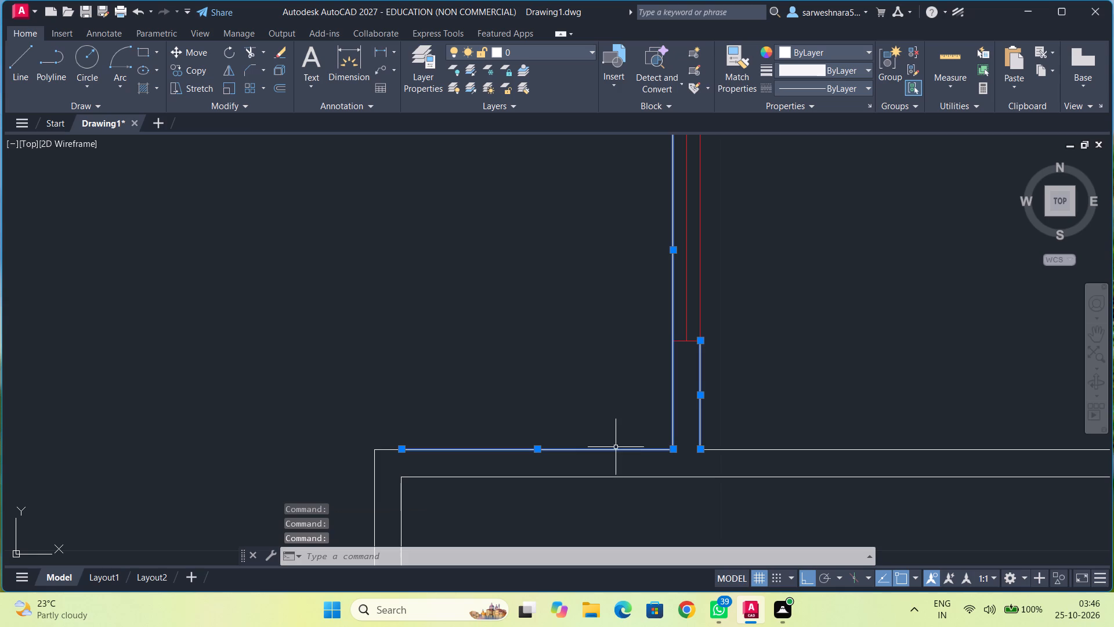
Add the west room's northwest corner wall lines, its inner north wall line and both west wall lines above the window to the selection.
middle_click_drag(466, 425, 605, 260)
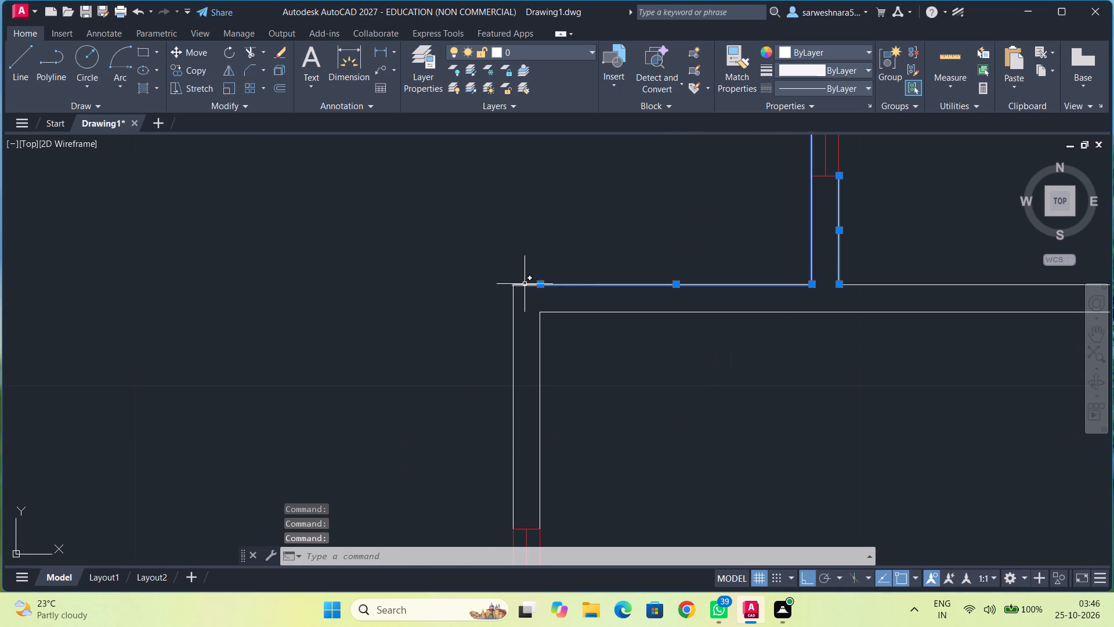
left_click(525, 284)
left_click(512, 303)
left_click(542, 361)
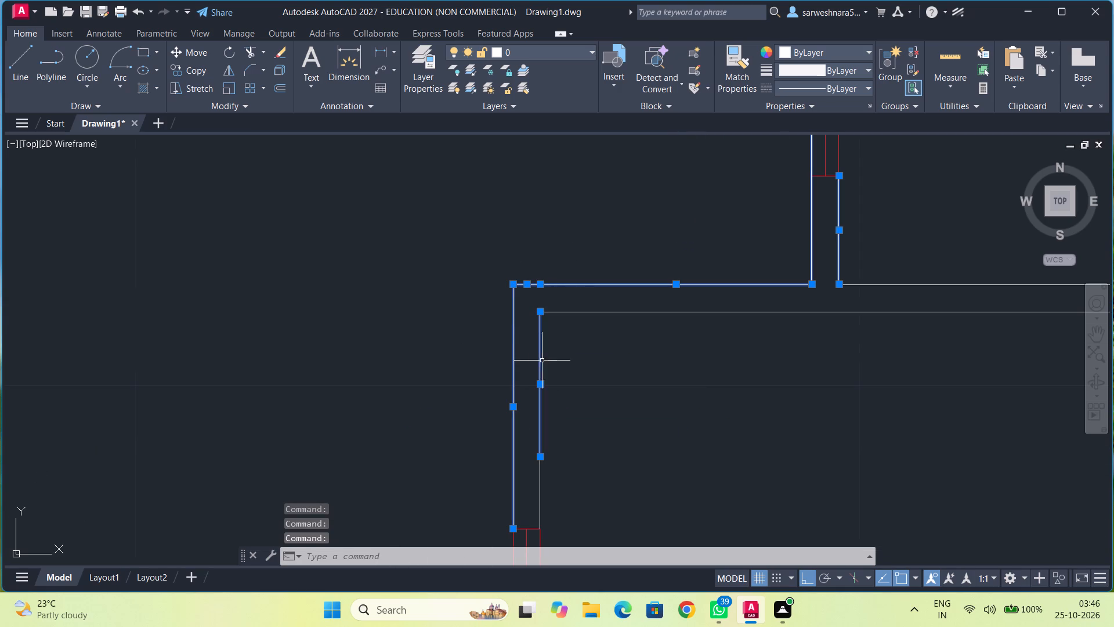
left_click(564, 311)
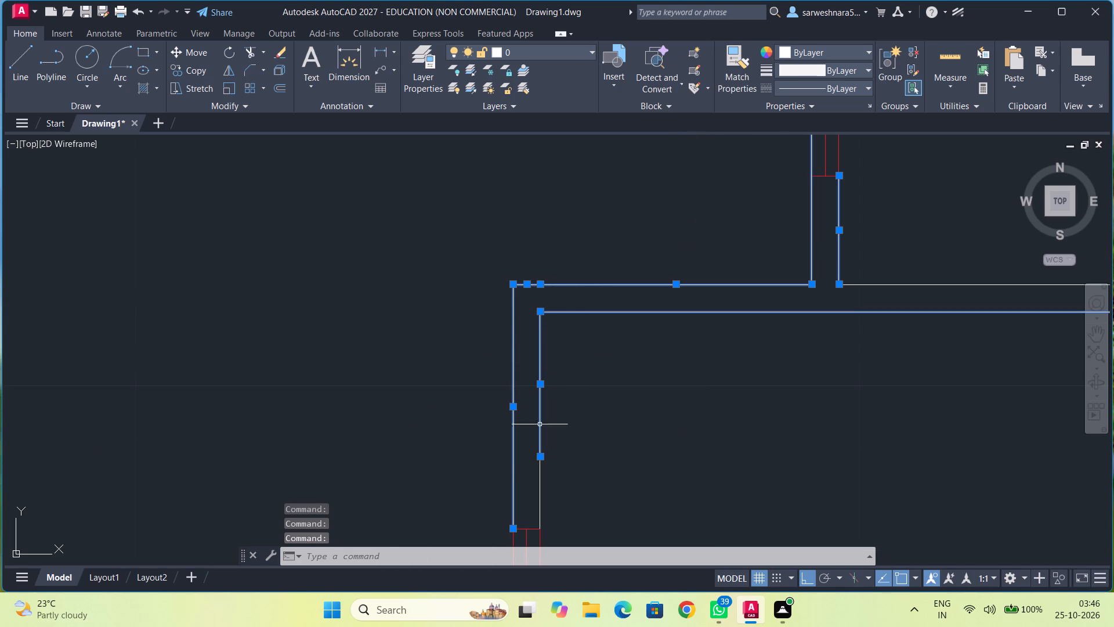
left_click(541, 474)
Add the small room's south wall line and all lines of the wall stub at its east side to the selection.
middle_click_drag(738, 431, 345, 471)
middle_click_drag(653, 433, 462, 435)
left_click(503, 327)
middle_click_drag(677, 288, 379, 361)
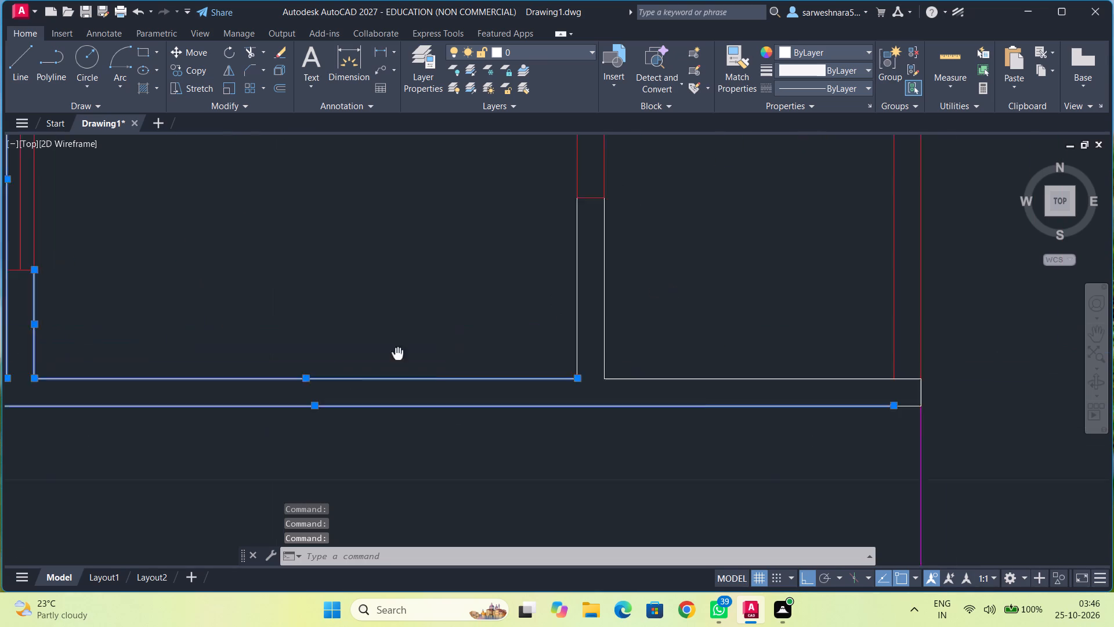
middle_click_drag(379, 361, 379, 363)
left_click(500, 331)
left_click(531, 331)
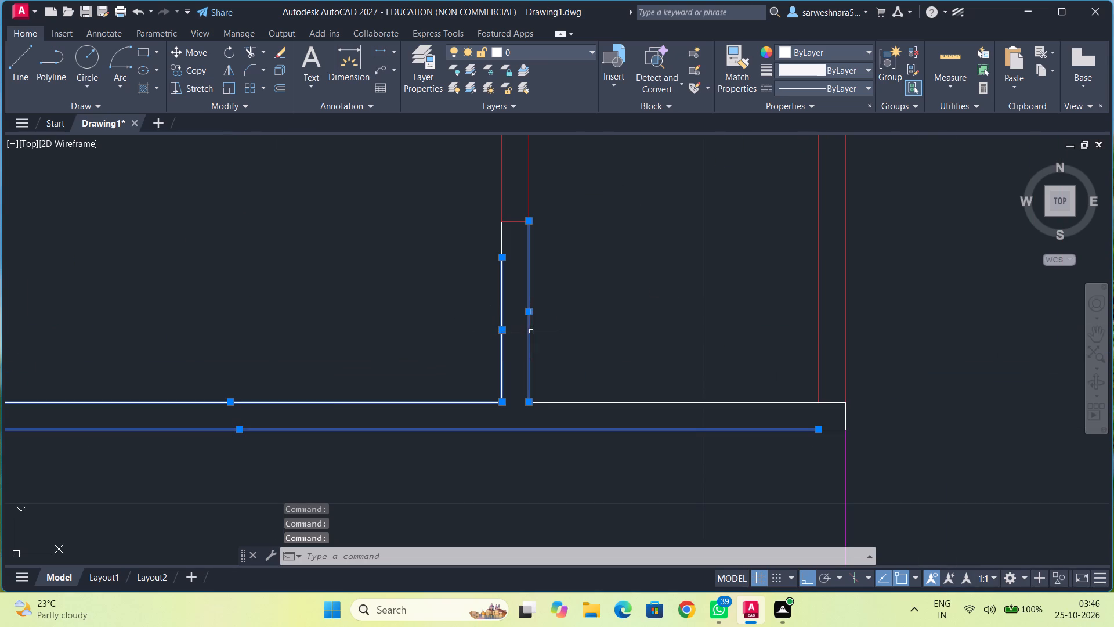
left_click(500, 240)
Add the north wall line east of that stub and the three short pieces closing the wall's east end to the selection.
left_click(621, 402)
middle_click_drag(682, 362, 425, 325)
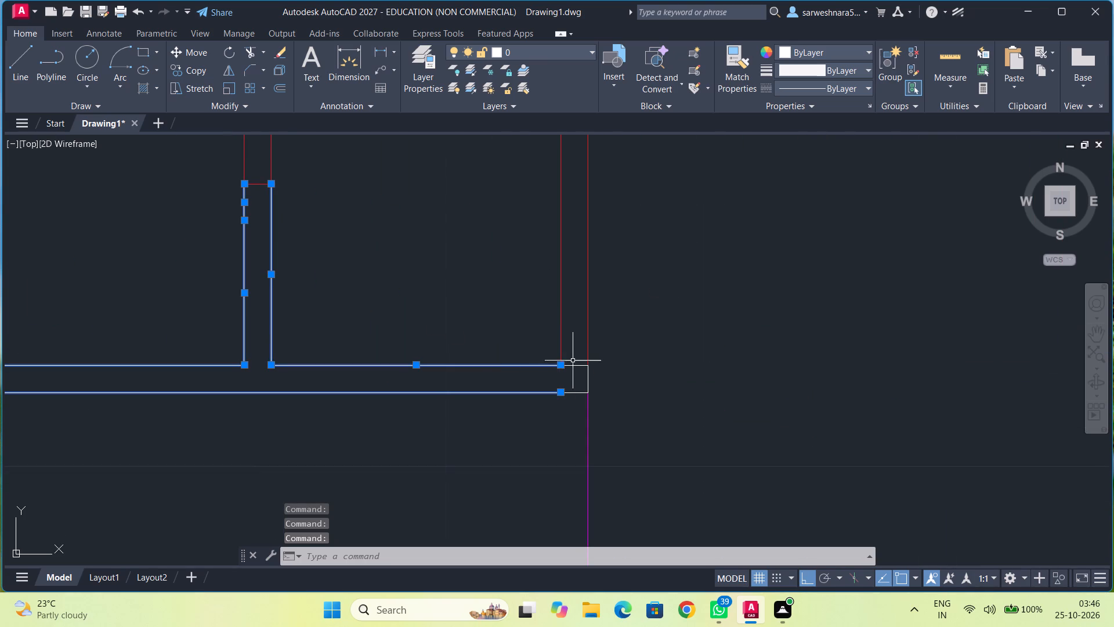
left_click(578, 364)
left_click(588, 374)
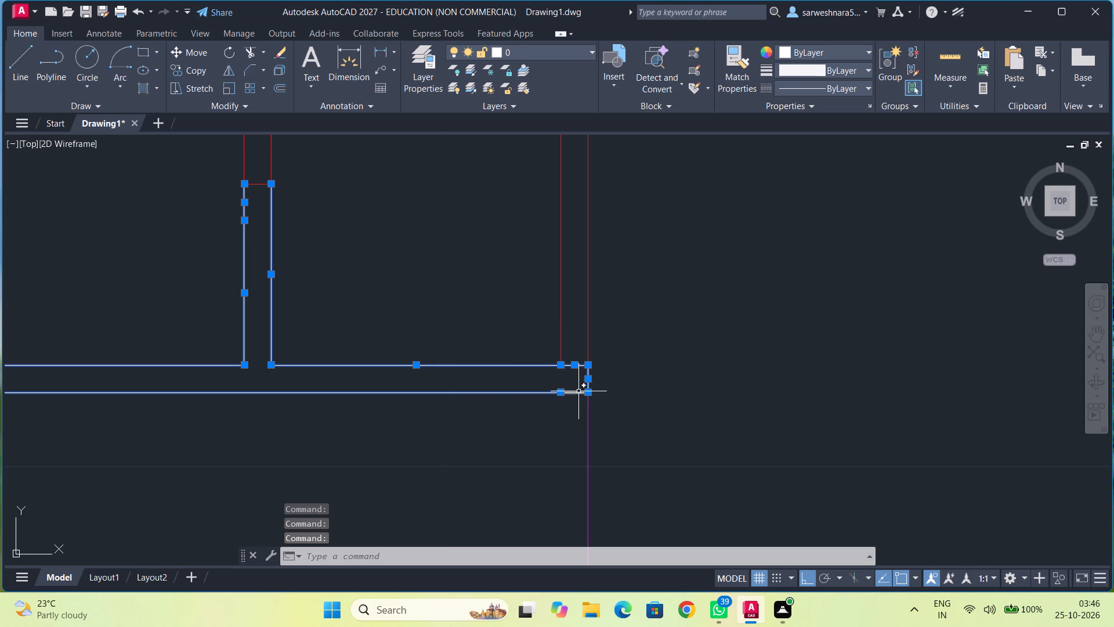
left_click(577, 392)
Add the end and side lines of the wall piece between the west room's east opening and east window to the selection.
scroll(540, 423, "down", 2)
middle_click_drag(510, 450, 516, 363)
middle_click_drag(514, 397, 507, 366)
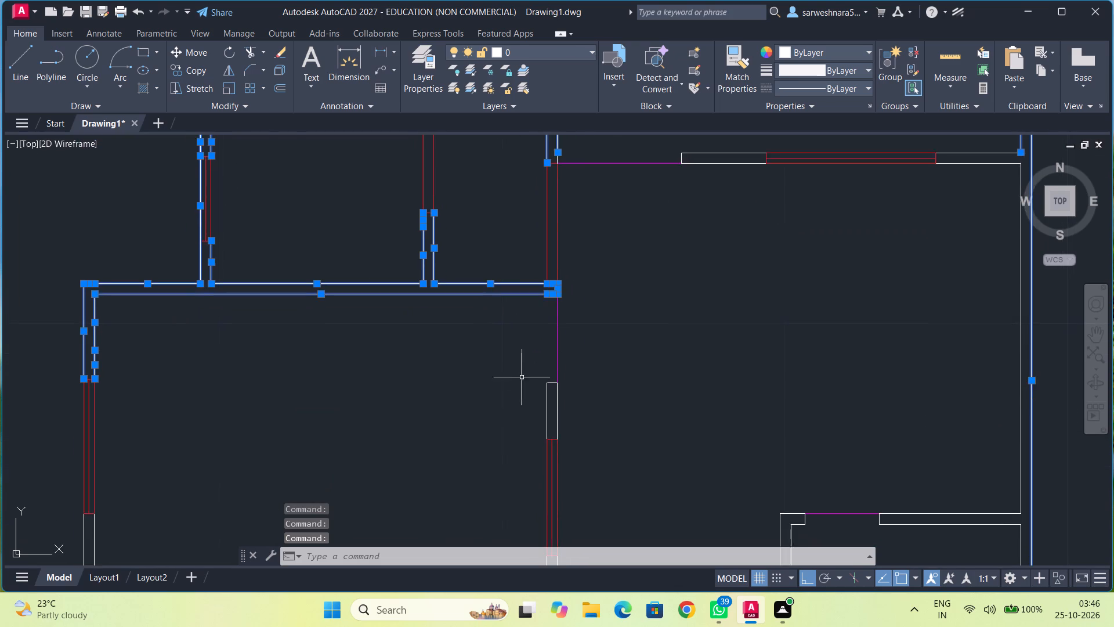
scroll(523, 379, "up", 2)
middle_click_drag(537, 392, 450, 361)
left_click(516, 360)
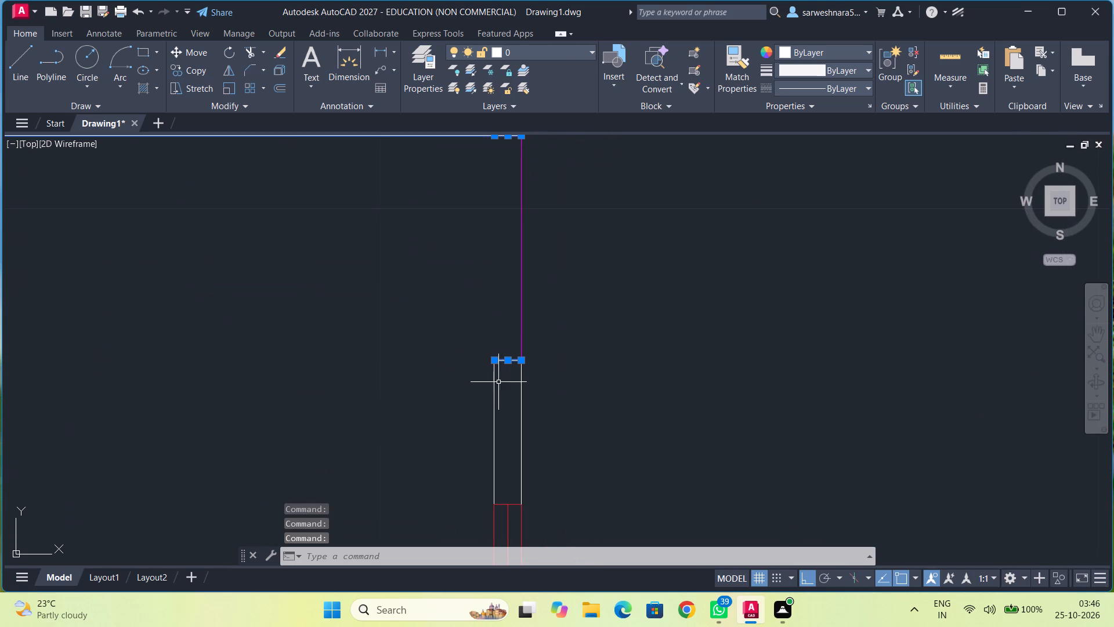
left_click(494, 382)
left_click(523, 393)
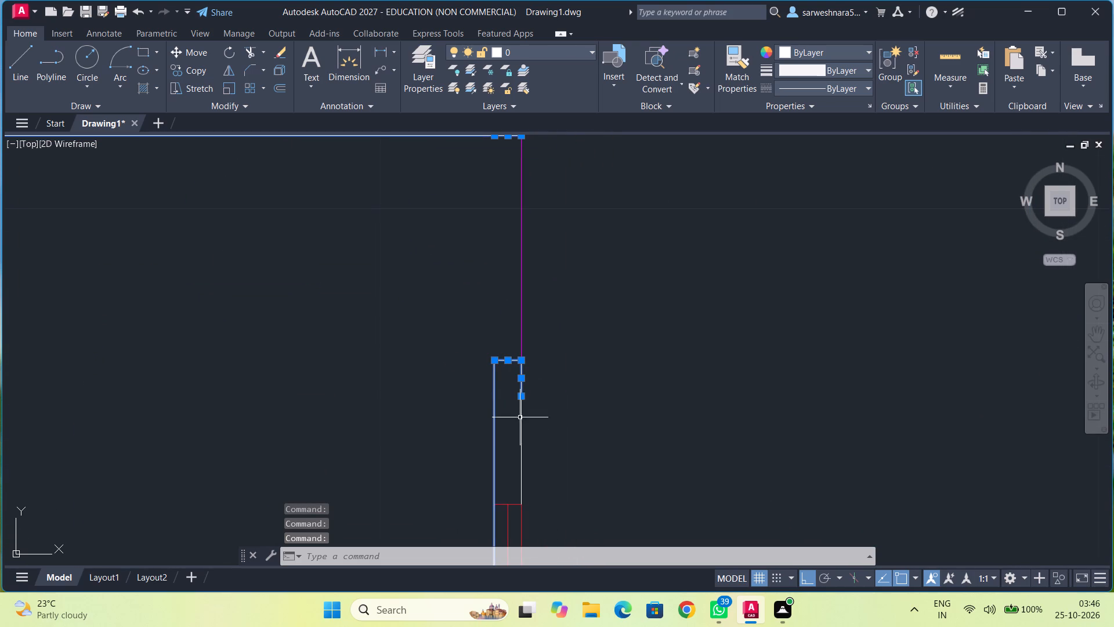
left_click(525, 436)
left_click(521, 444)
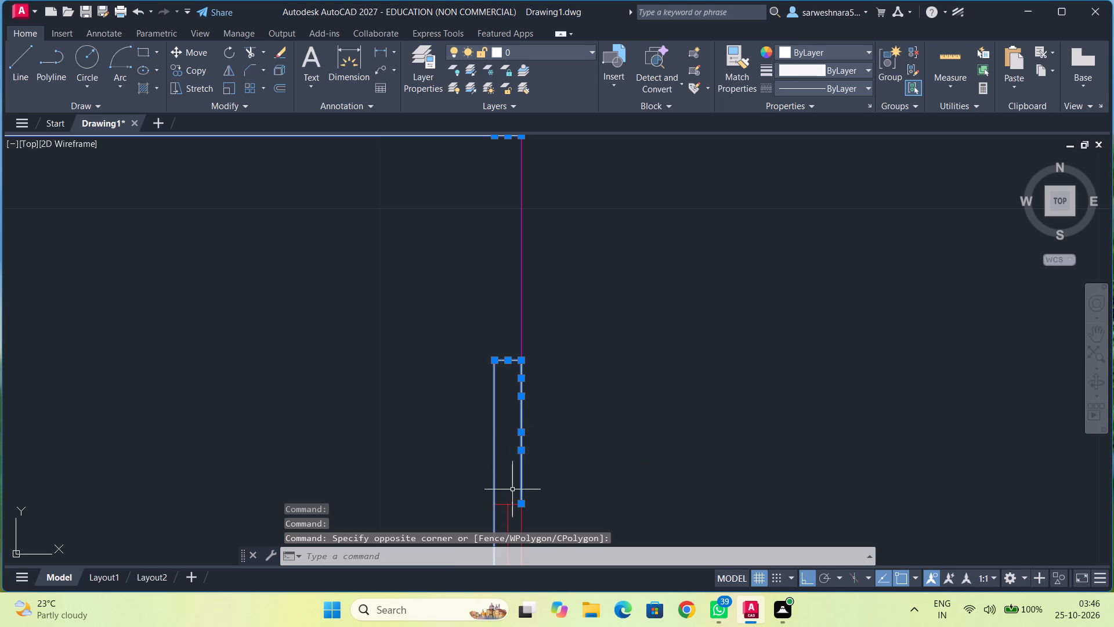
Add the wall lines south of the west room's east window, including the short stub above the next opening, to the selection.
scroll(561, 483, "down", 2)
middle_click_drag(571, 485, 599, 377)
middle_click_drag(576, 428, 604, 341)
middle_click_drag(657, 414, 672, 364)
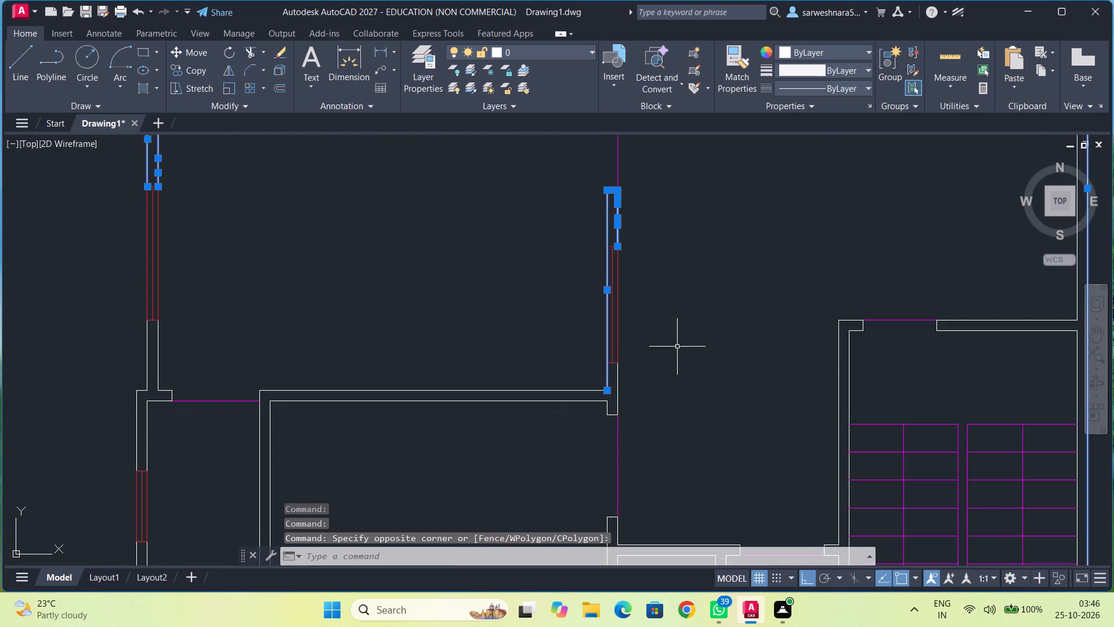
scroll(649, 402, "up", 2)
left_click(565, 367)
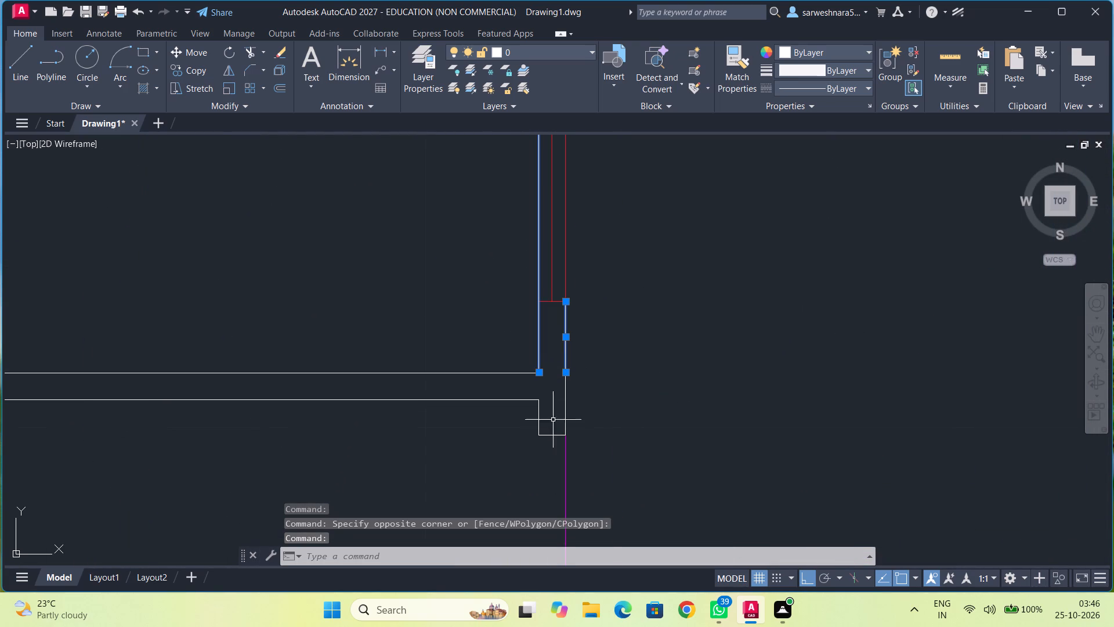
left_click(566, 410)
left_click(555, 439)
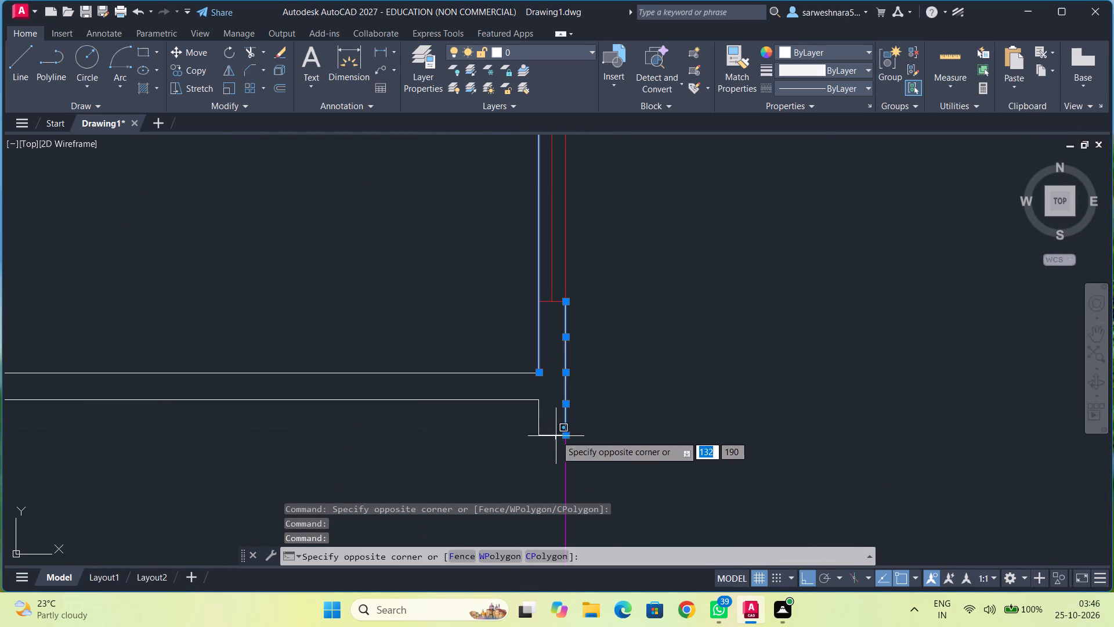
left_click(556, 435)
left_click(555, 435)
left_click(538, 420)
left_click(549, 435)
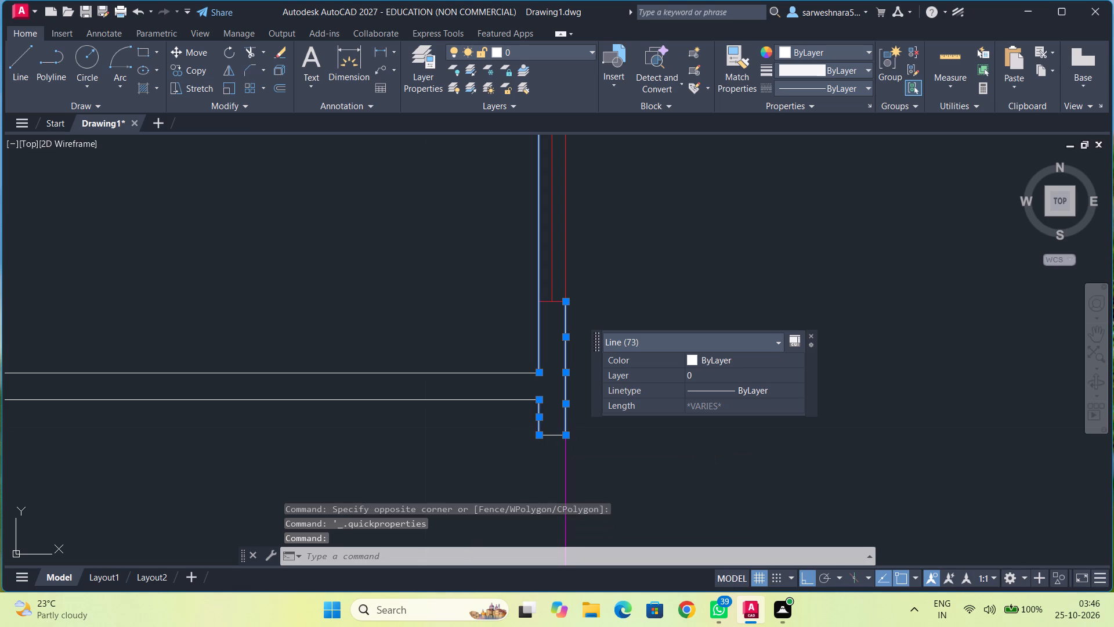
Add both lines of the west room's south wall, both lines running south from its west end and the short corner piece to the selection.
left_click(514, 373)
left_click(510, 400)
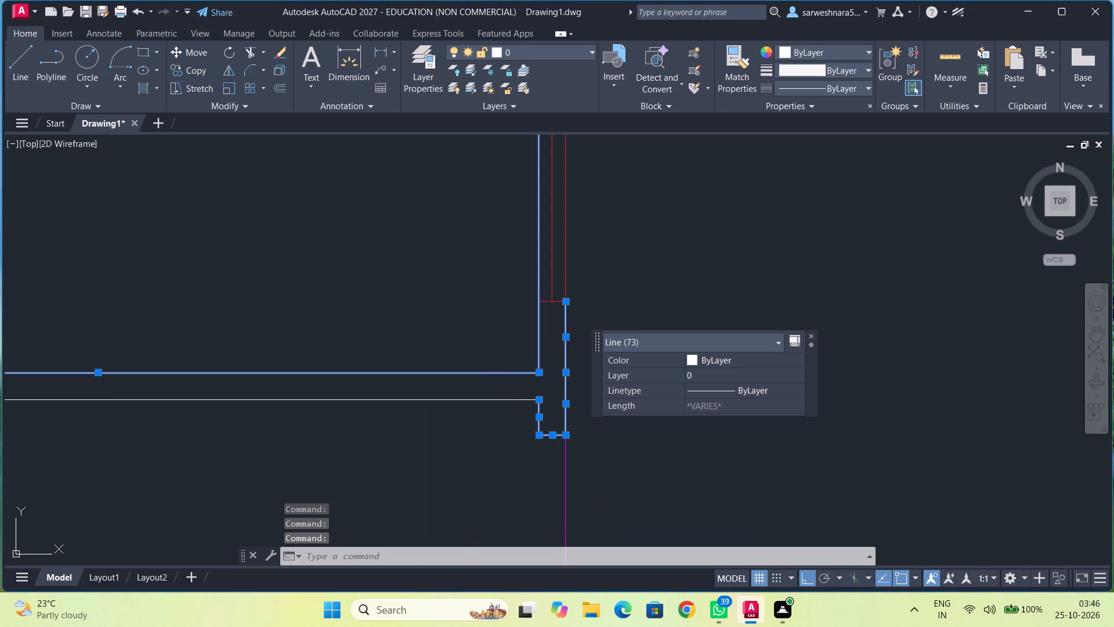
scroll(388, 401, "down", 2)
middle_click_drag(350, 415, 742, 400)
scroll(545, 418, "up", 1)
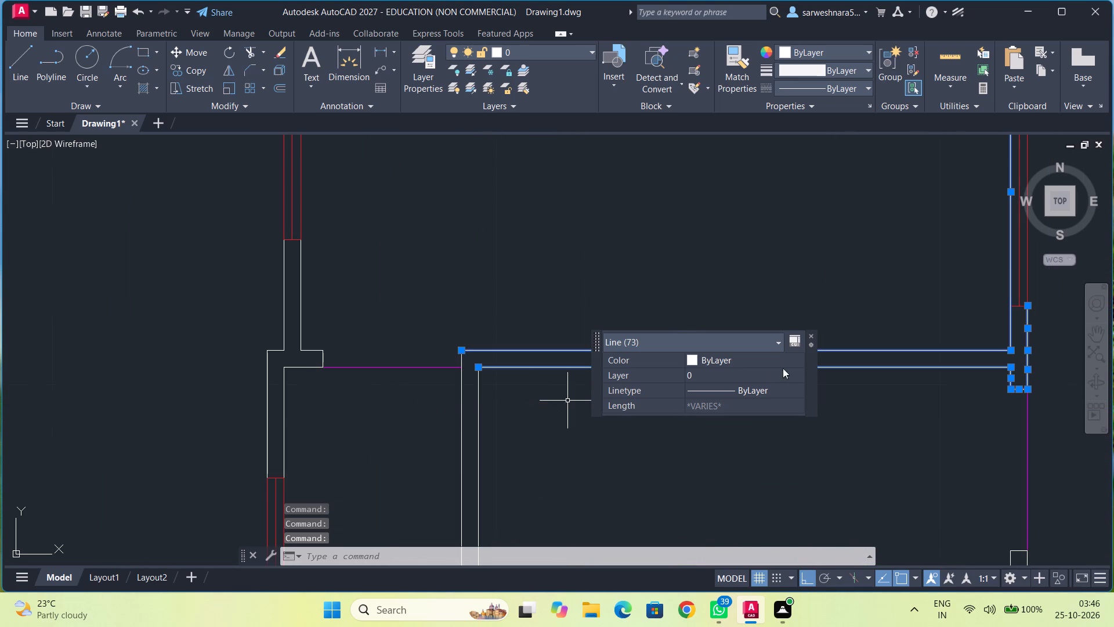
left_click(811, 336)
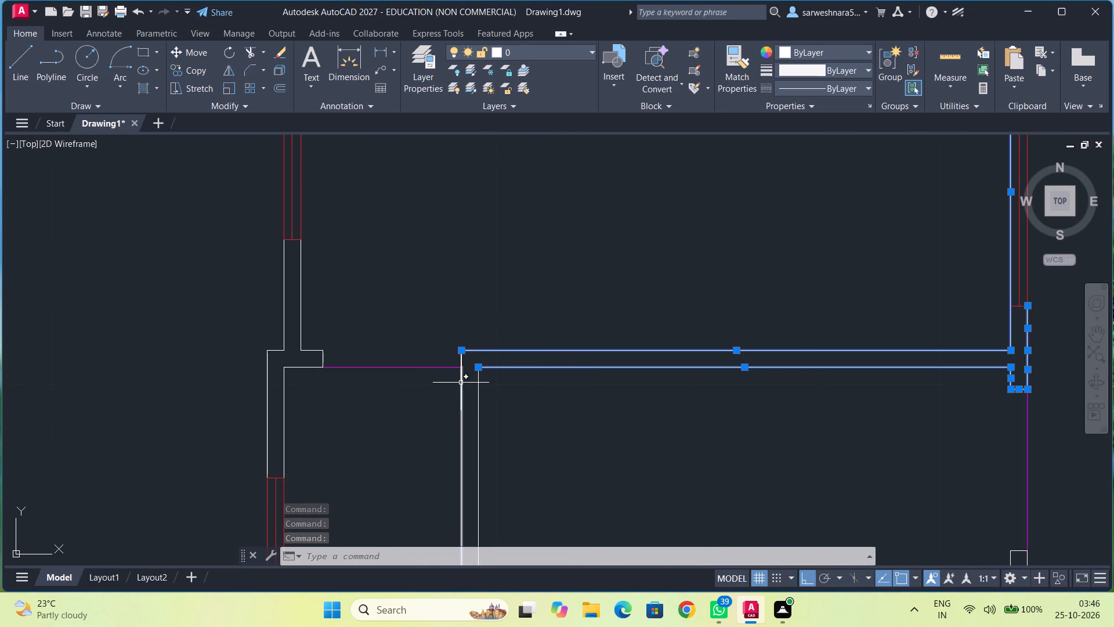
left_click(461, 383)
left_click(479, 392)
scroll(478, 388, "up", 2)
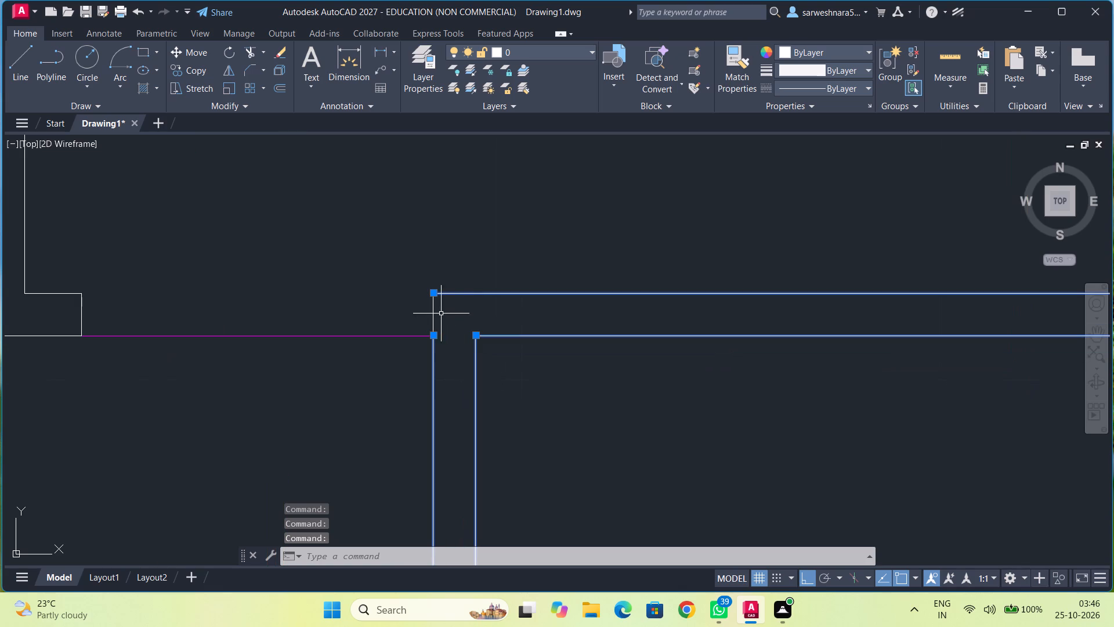
left_click(433, 309)
Add the wall lines around the west wall junction beside the magenta opening, including the lines running north and south, to the selection.
middle_click_drag(362, 311, 808, 355)
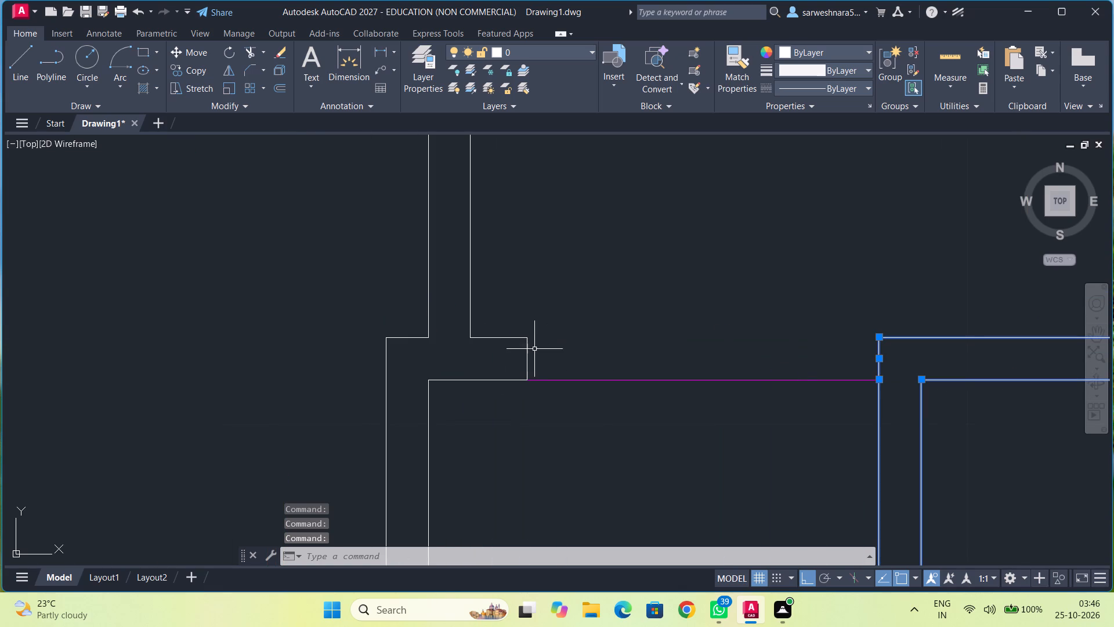
left_click(528, 352)
left_click(513, 337)
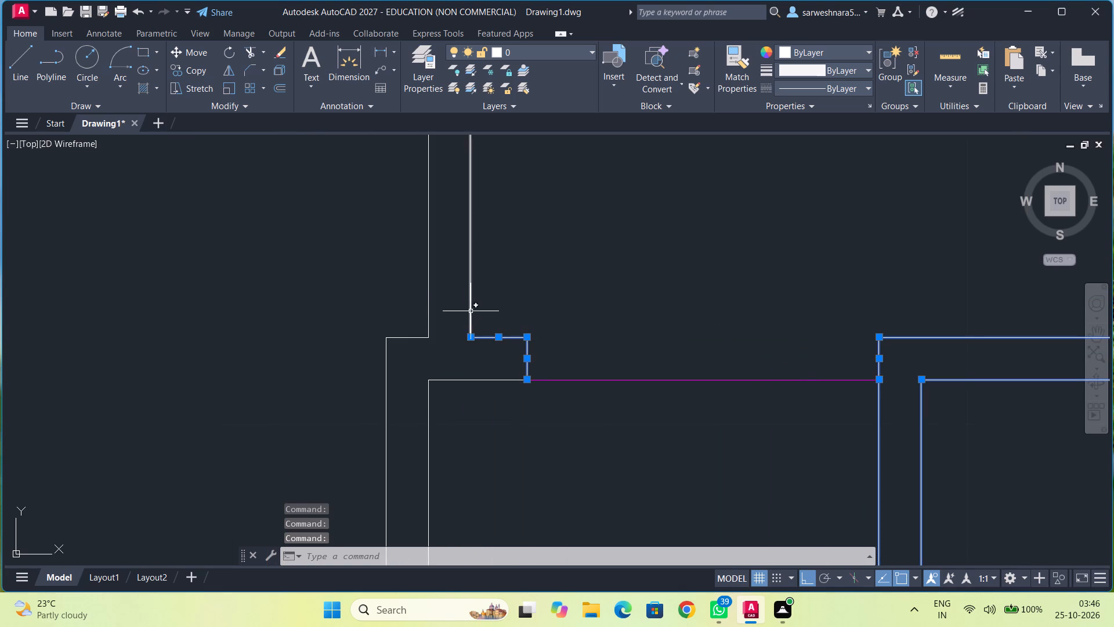
left_click(471, 311)
left_click(428, 309)
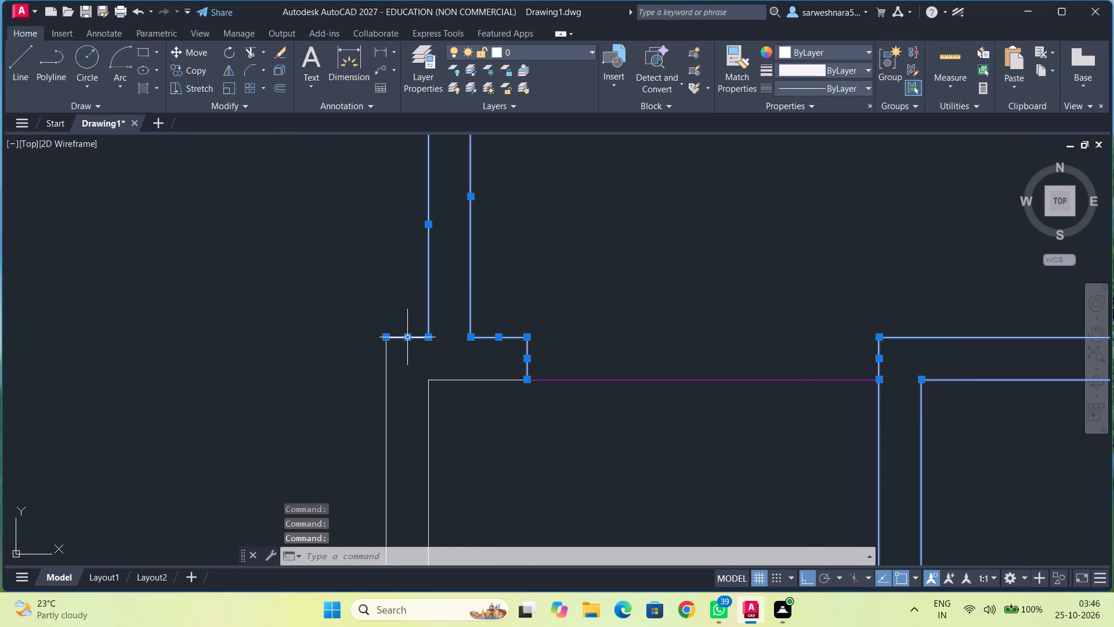
left_click(405, 338)
left_click(385, 355)
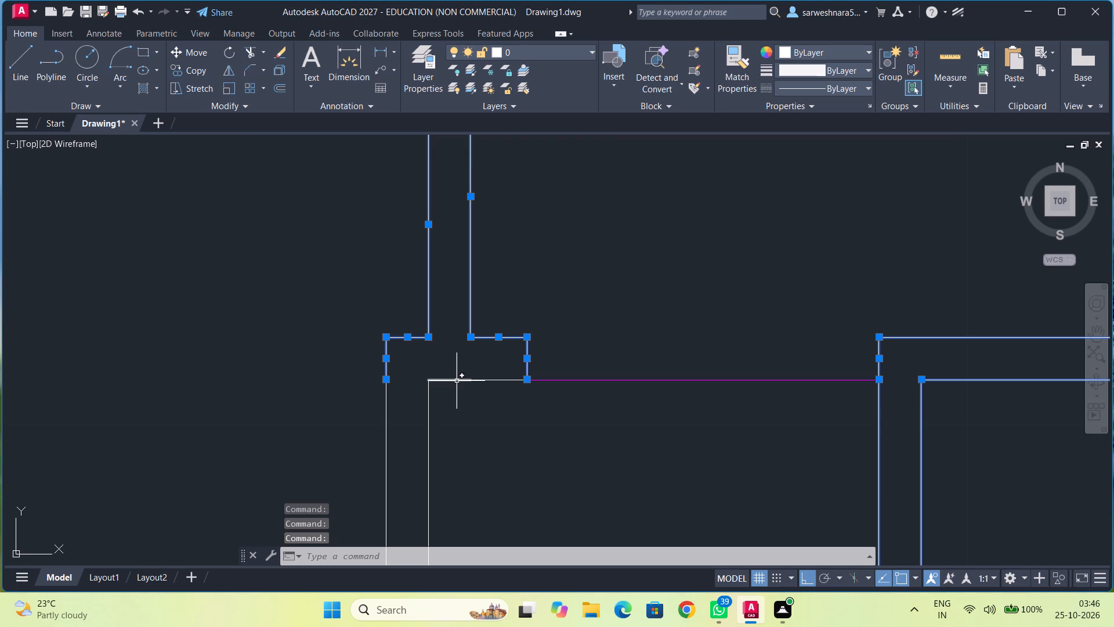
left_click(457, 381)
left_click(496, 380)
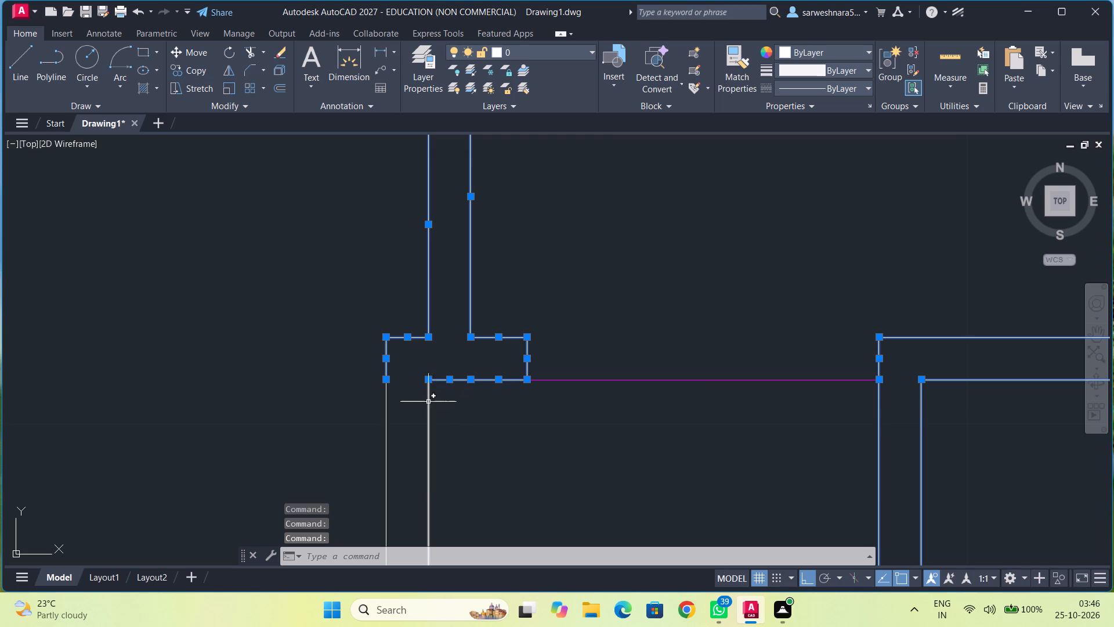
left_click(428, 402)
left_click(385, 406)
Add the leftover short west wall lines below the upper window and above the lower window to the selection.
scroll(530, 431, "down", 3)
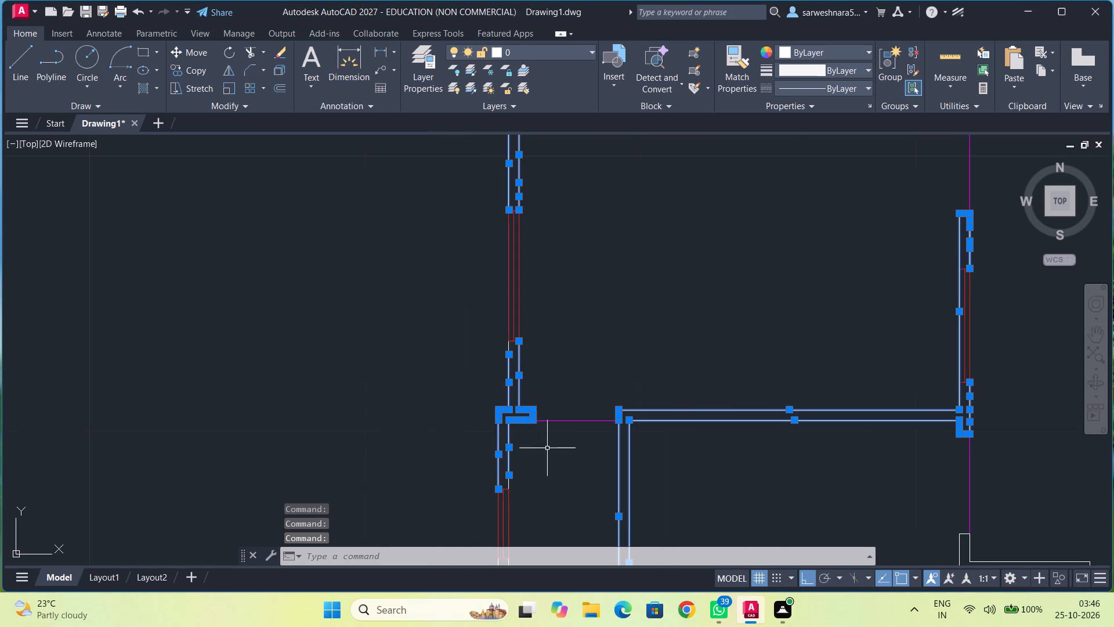
middle_click_drag(548, 469, 552, 446)
scroll(562, 329, "up", 3)
left_click(358, 313)
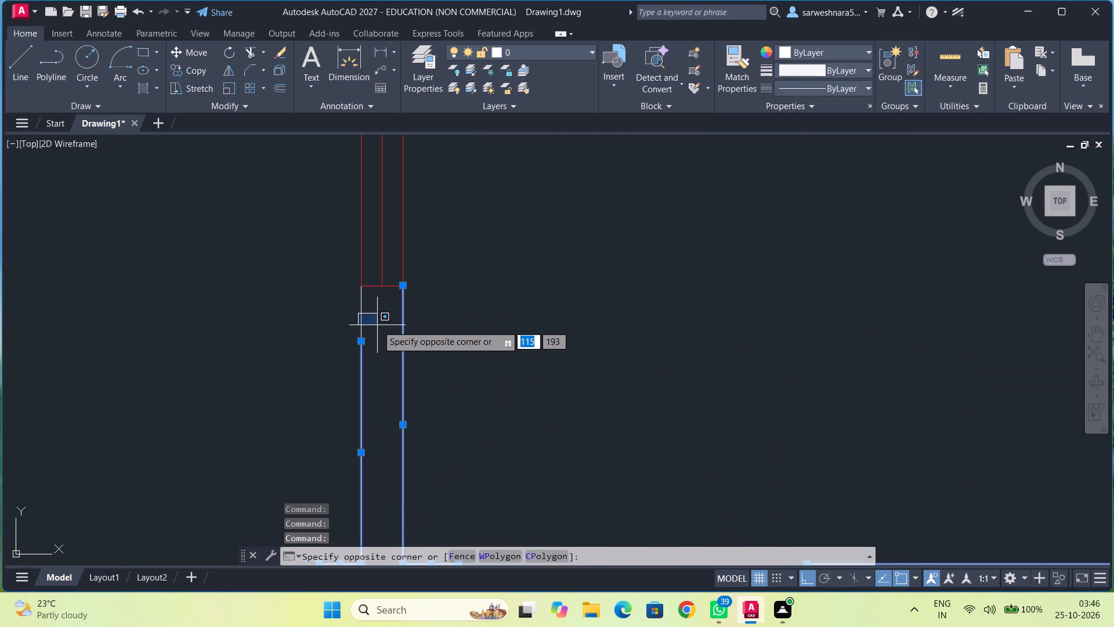
double_click(362, 318)
scroll(460, 362, "down", 3)
middle_click_drag(522, 413, 534, 338)
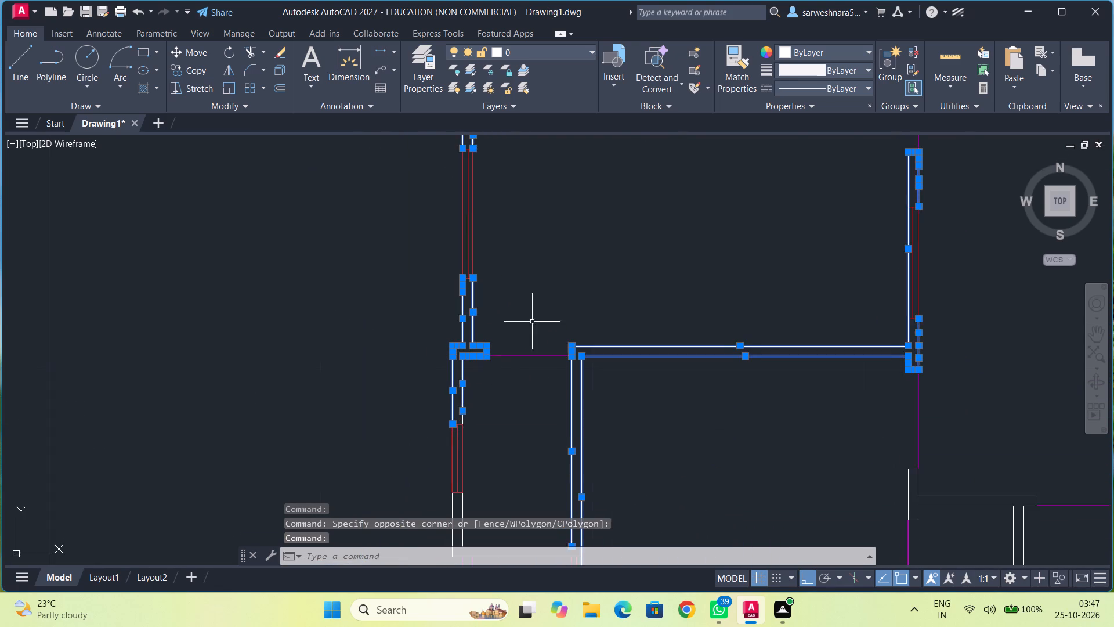
middle_click_drag(470, 436, 510, 347)
scroll(533, 410, "up", 1)
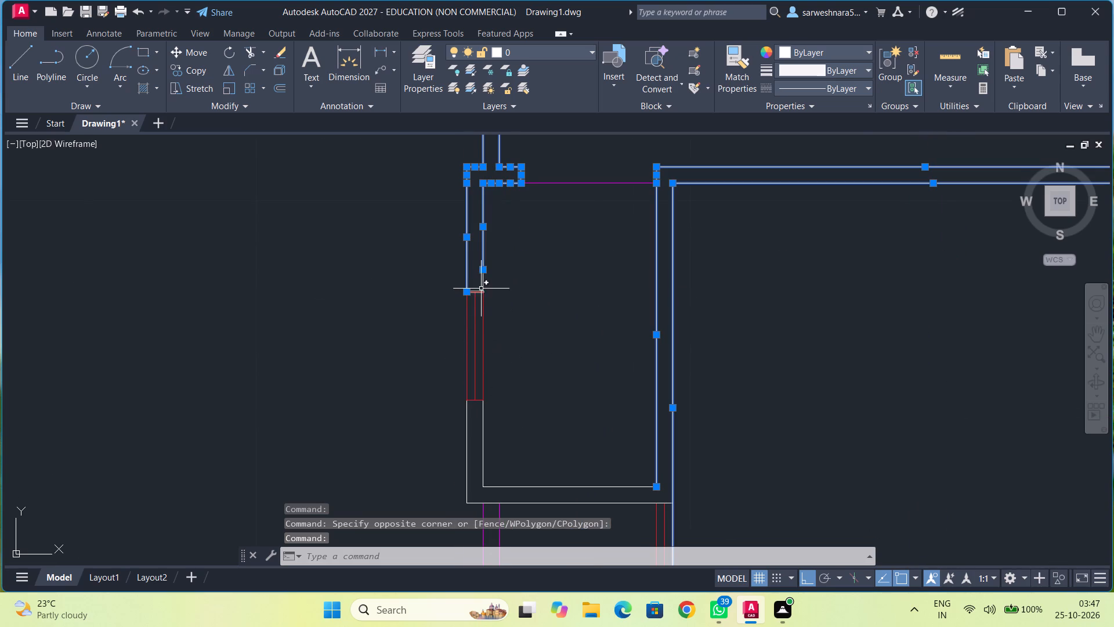
scroll(482, 286, "up", 2)
left_click(482, 286)
Add the wall lines south of the lower west window and the narrow room's inner and outer south wall lines to the selection.
scroll(547, 359, "down", 2)
middle_click_drag(555, 403, 577, 343)
scroll(591, 370, "up", 1)
middle_click_drag(529, 440, 572, 340)
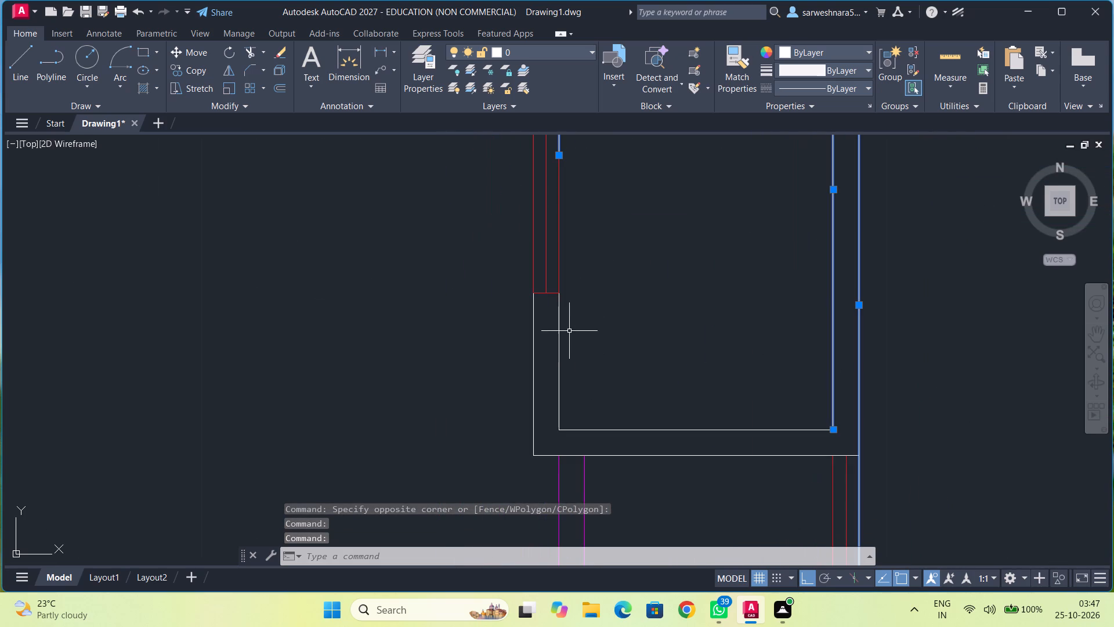
left_click(560, 333)
left_click(531, 343)
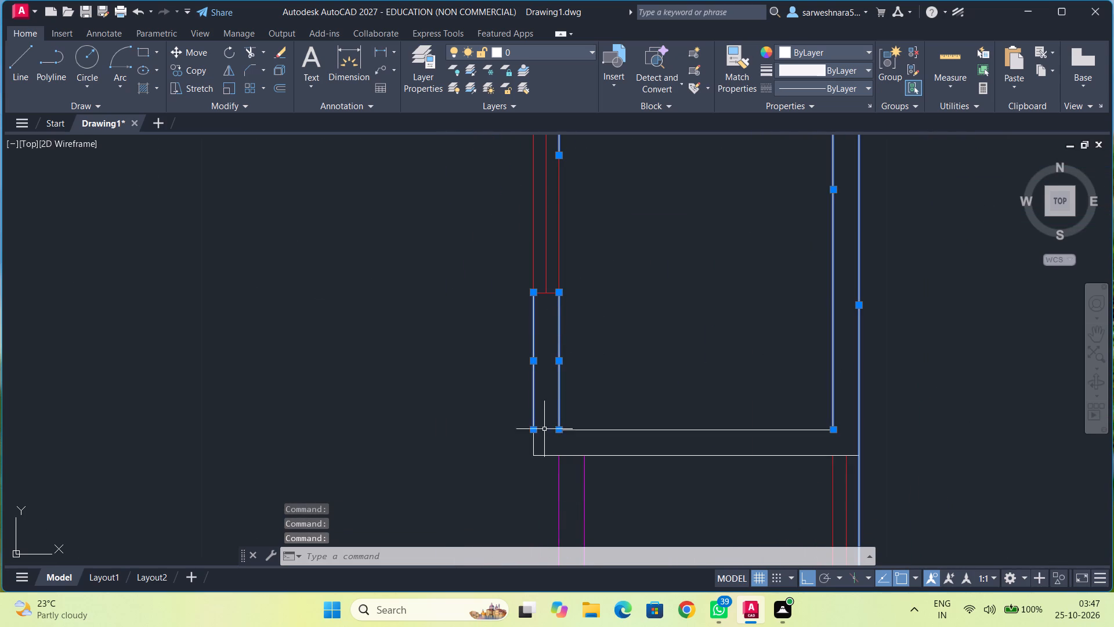
left_click(534, 444)
left_click(547, 456)
left_click(620, 457)
left_click(625, 430)
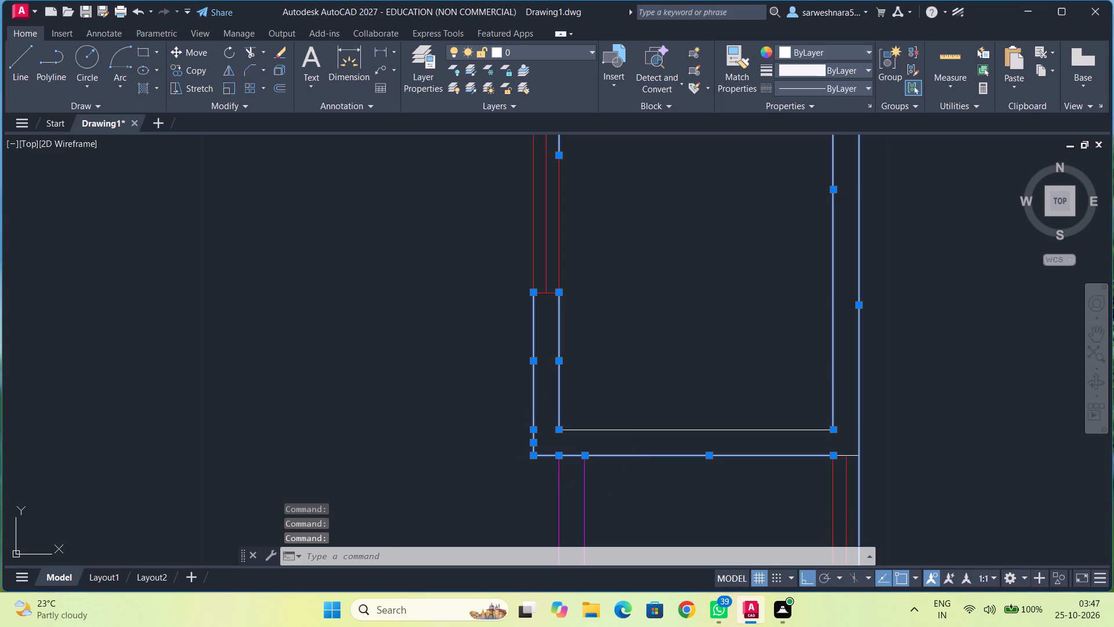
middle_click_drag(704, 400, 500, 374)
middle_click_drag(616, 420, 572, 368)
scroll(594, 387, "up", 2)
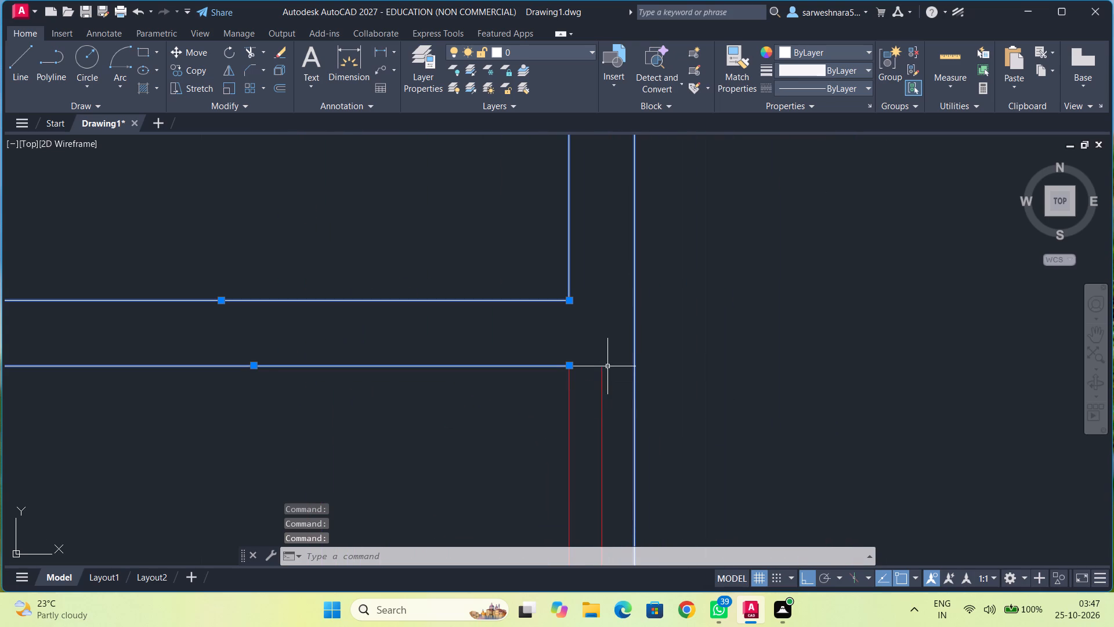
left_click(608, 366)
Add the south, west and north lines of the small wall block south of the narrow red window to the selection.
scroll(671, 361, "down", 4)
middle_click_drag(744, 410, 704, 385)
scroll(621, 431, "up", 3)
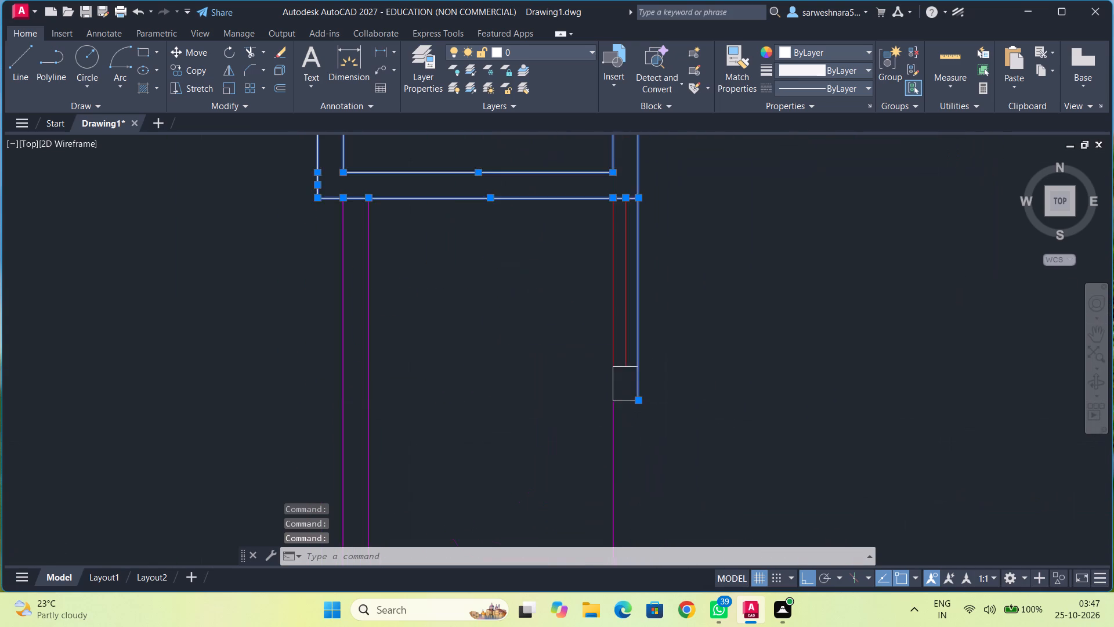
left_click(621, 384)
left_click(608, 365)
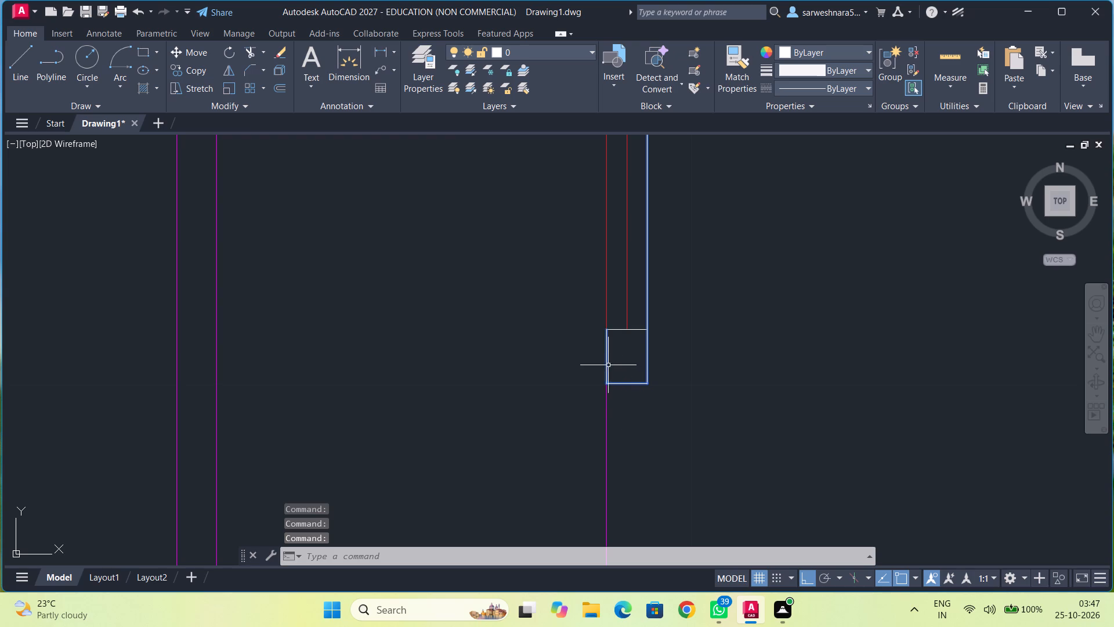
left_click(615, 330)
scroll(669, 437, "down", 2)
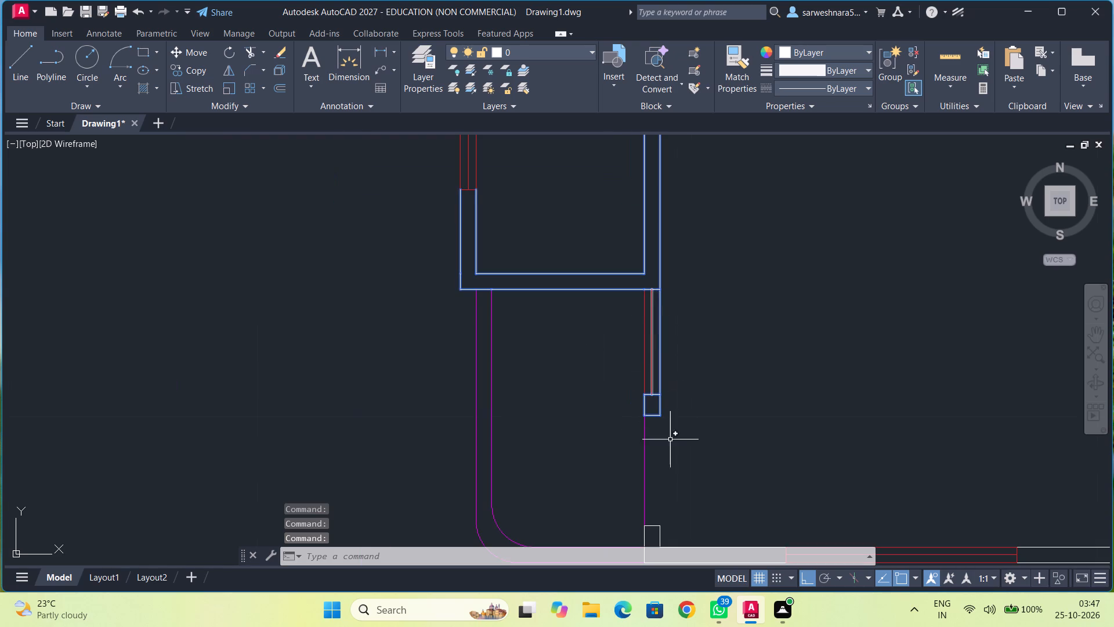
Add all lines of the L-shaped southwest wall corner, between the magenta opening and the first south window, to the selection.
middle_click_drag(670, 453, 665, 361)
middle_click_drag(650, 392, 635, 352)
scroll(664, 385, "up", 2)
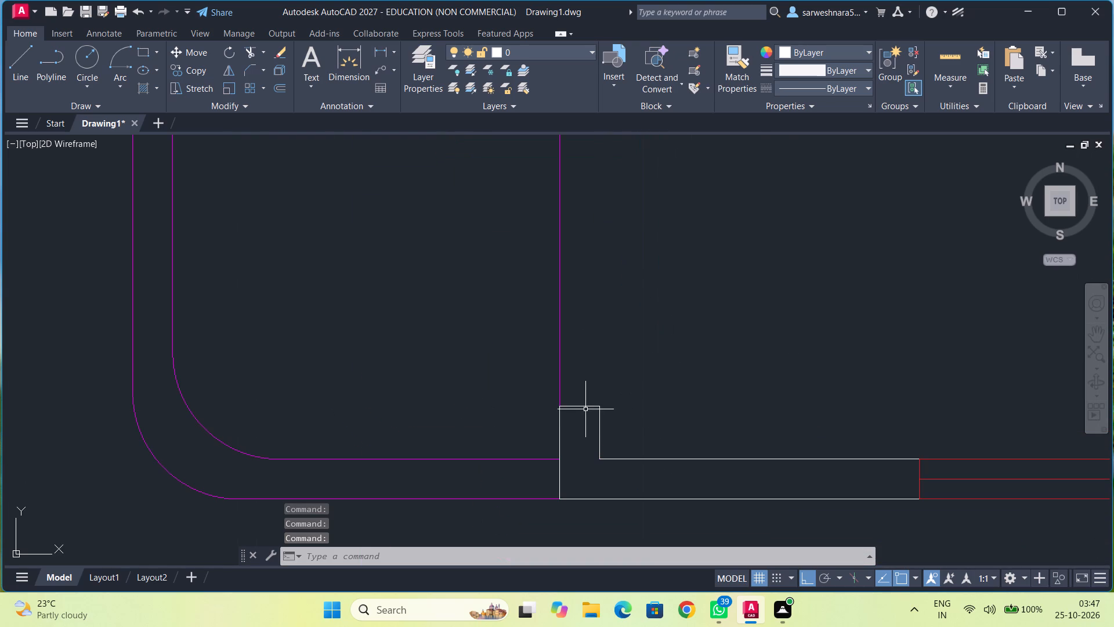
left_click(585, 405)
left_click(602, 419)
left_click(559, 431)
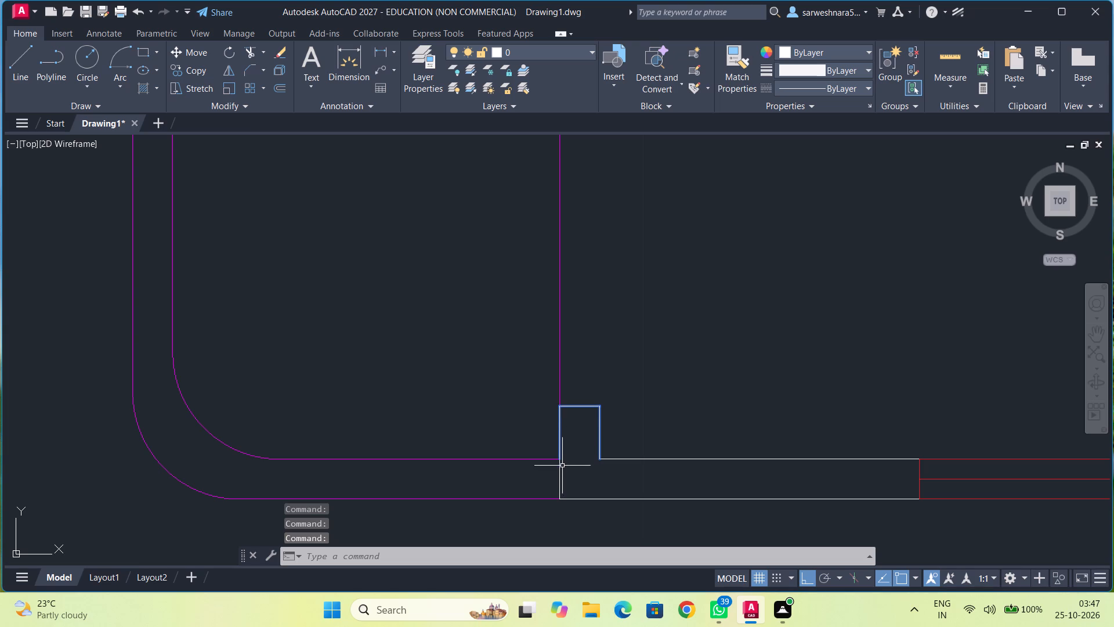
left_click(559, 474)
left_click(625, 457)
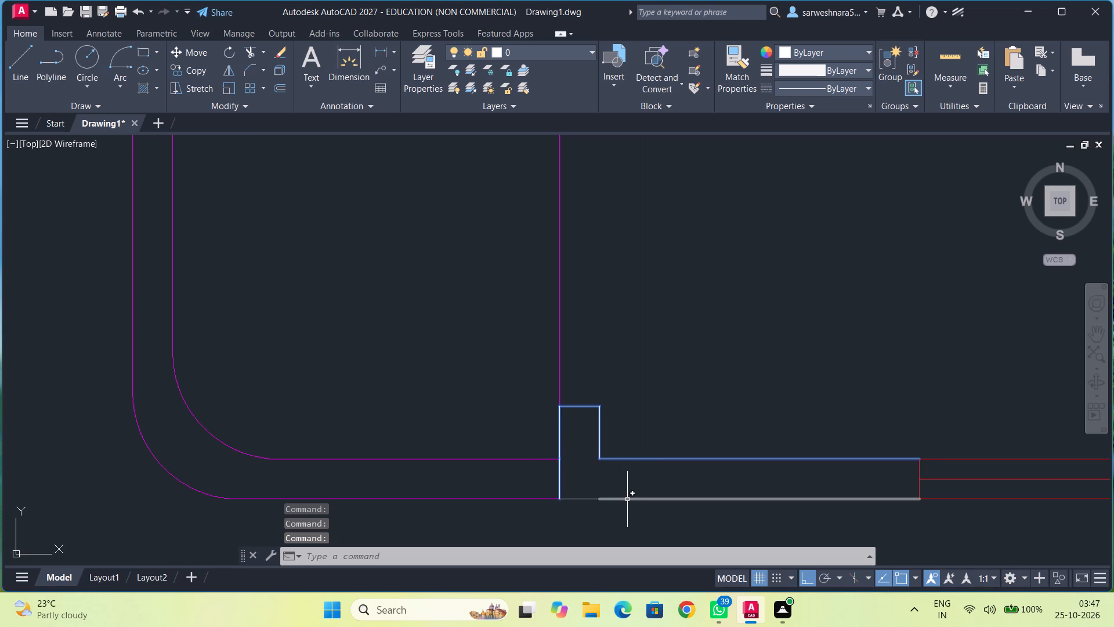
left_click(627, 499)
left_click(583, 498)
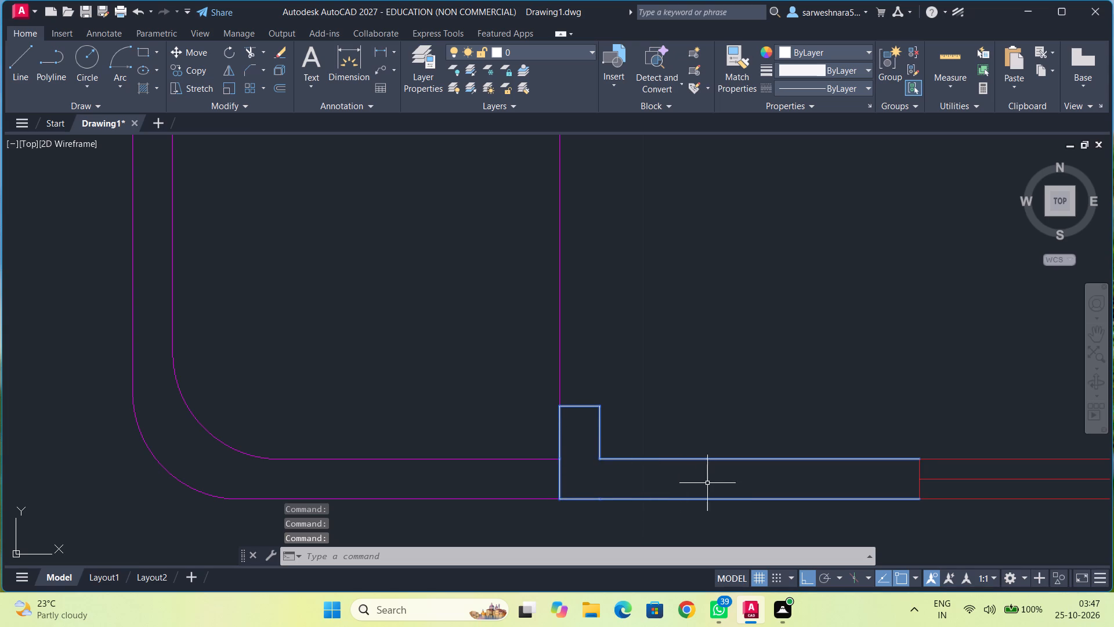
Add the south wall lines between the first and second south windows, and both partition lines running north from them, to the selection.
middle_click_drag(708, 483, 525, 484)
middle_click_drag(683, 486, 454, 469)
middle_click_drag(681, 424, 232, 408)
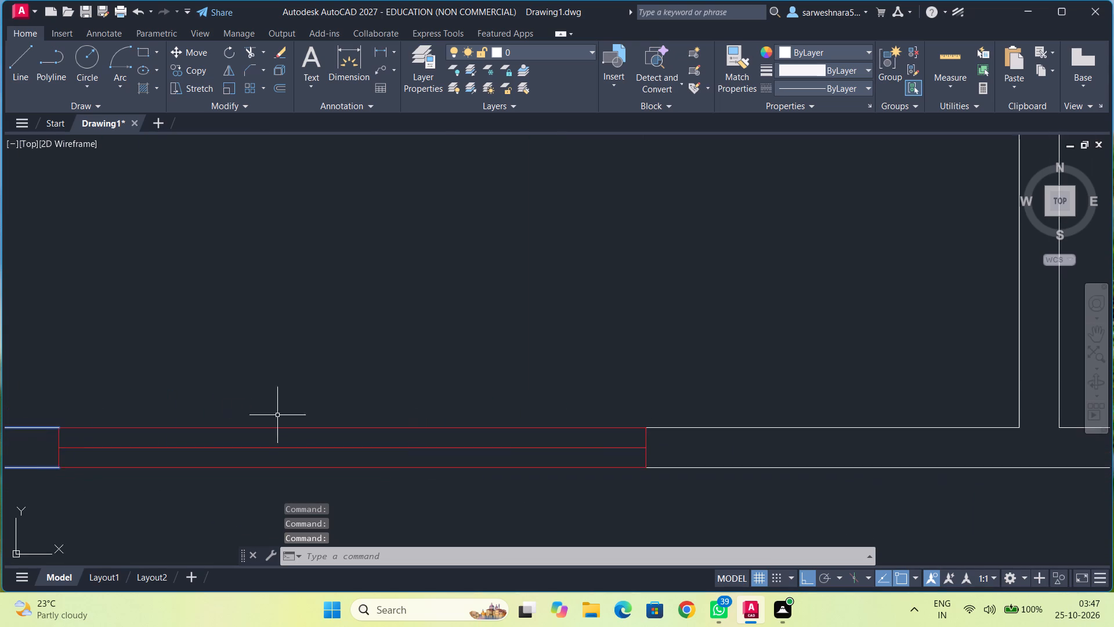
middle_click_drag(588, 453, 316, 417)
left_click(470, 391)
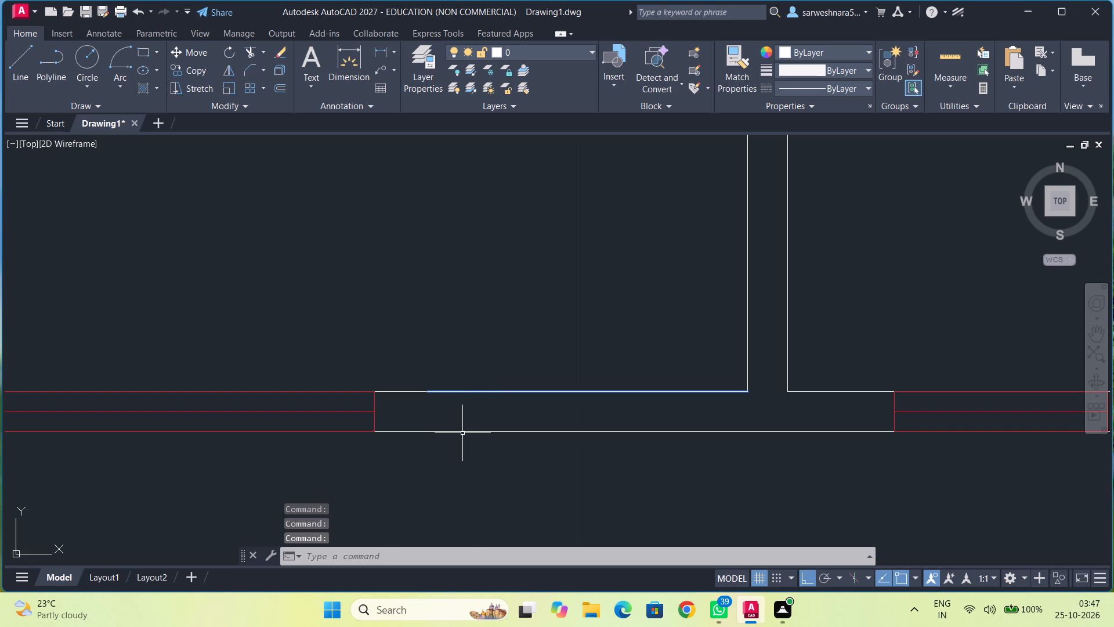
left_click(462, 434)
left_click(404, 392)
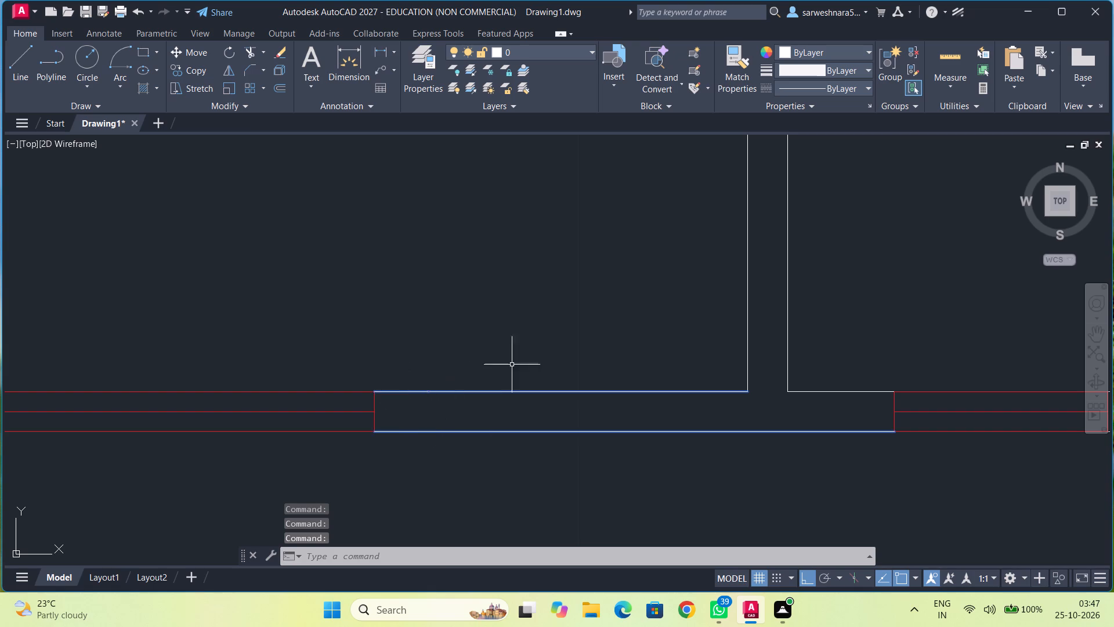
middle_click_drag(544, 351, 314, 343)
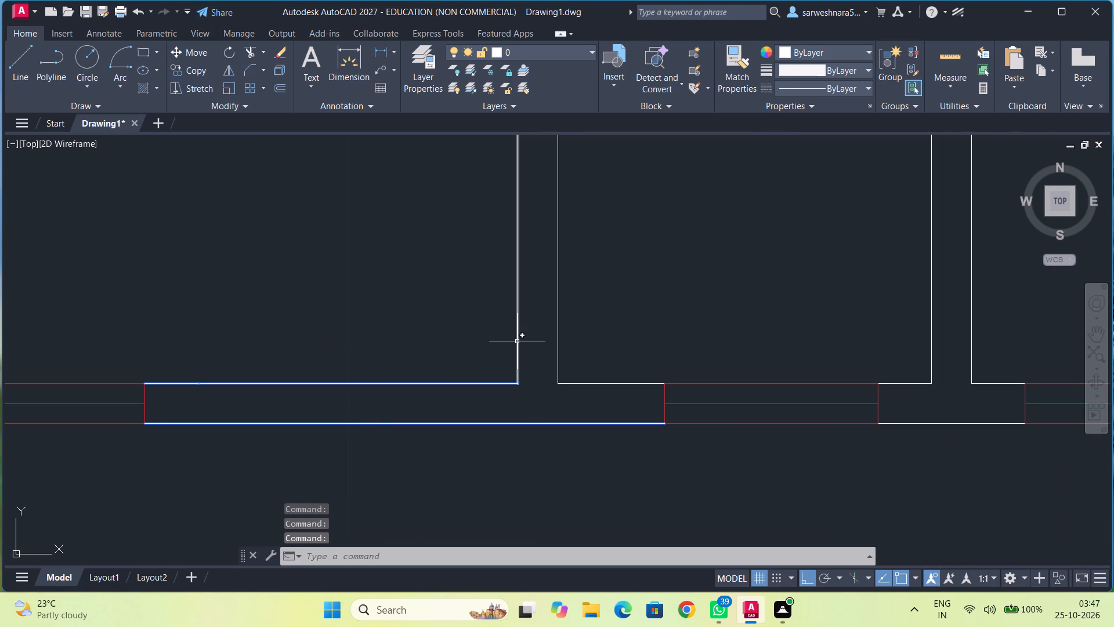
left_click(517, 341)
left_click(557, 344)
left_click(590, 383)
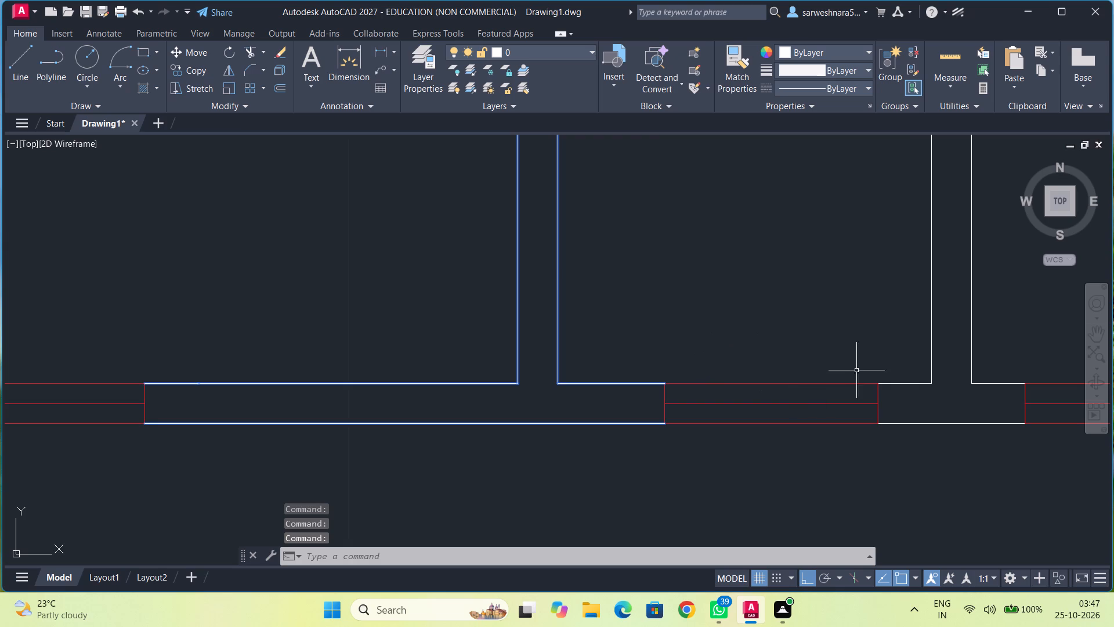
Add the inner and outer south wall lines between the second and third south windows, plus both partition lines running north, to the selection.
middle_click_drag(837, 364, 595, 364)
left_click(681, 383)
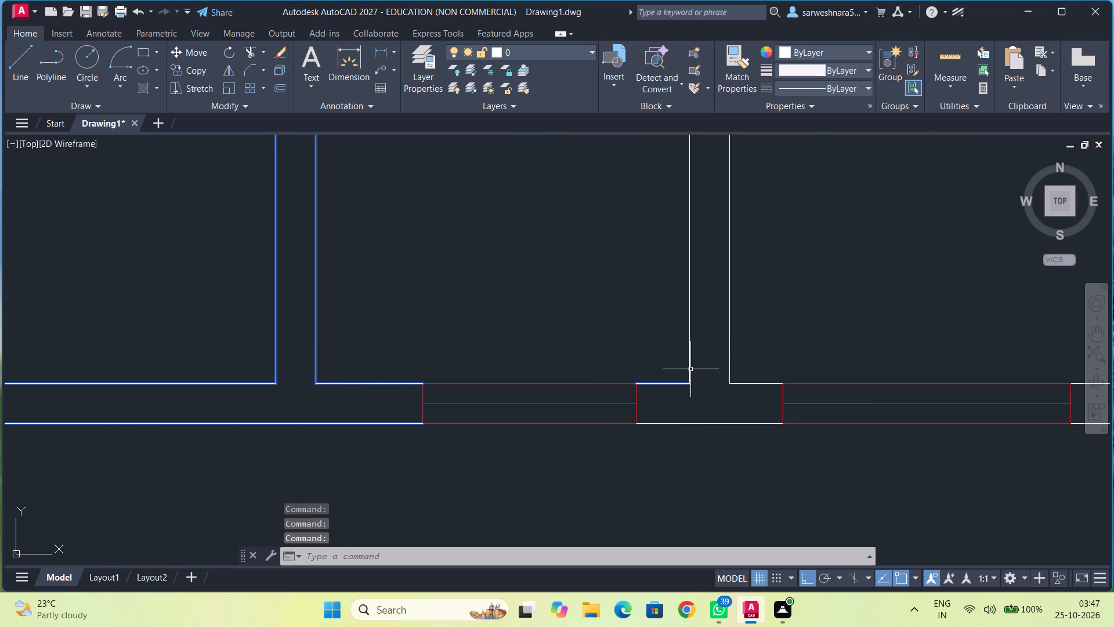
left_click(692, 366)
left_click(689, 366)
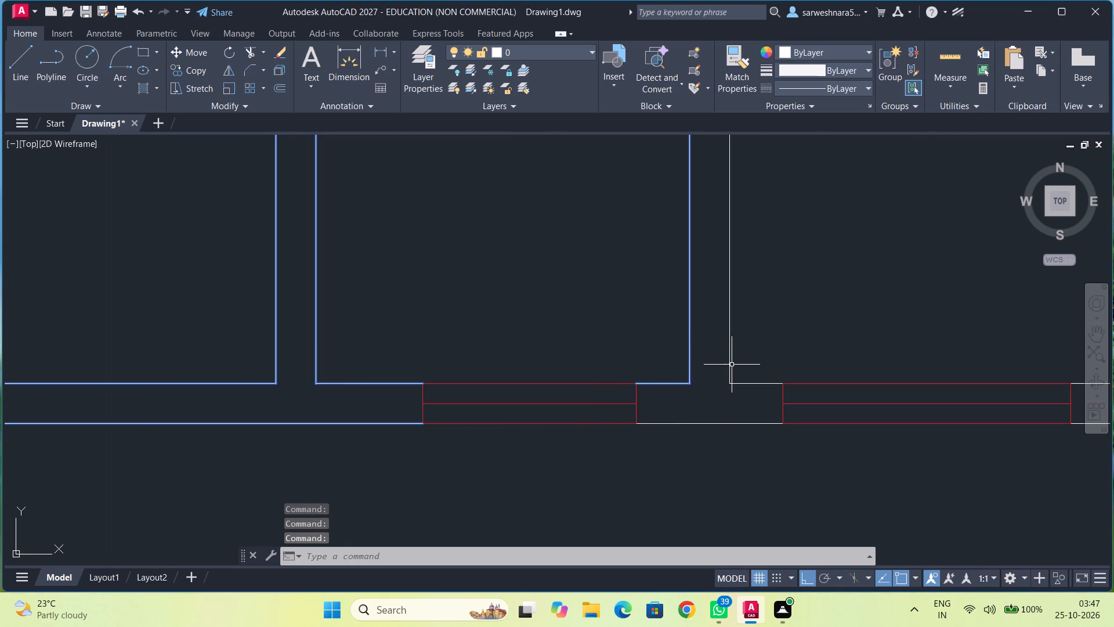
left_click(729, 363)
left_click(741, 383)
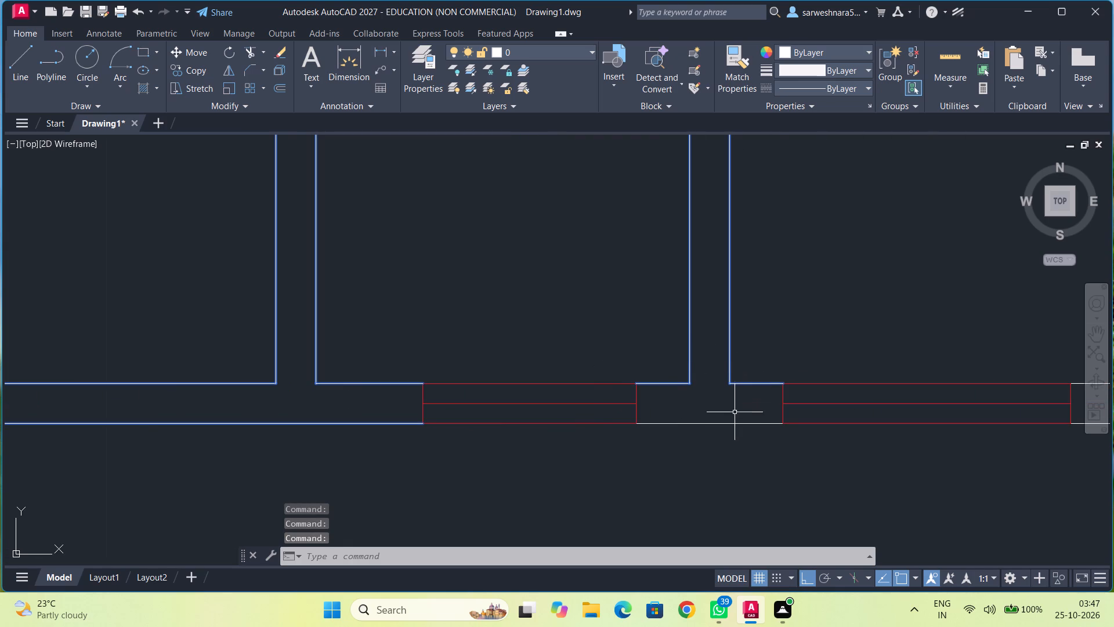
left_click(730, 424)
Add the wall lines at the south junction east of the third window, including both partition lines running north, to the selection.
middle_click_drag(766, 403, 269, 390)
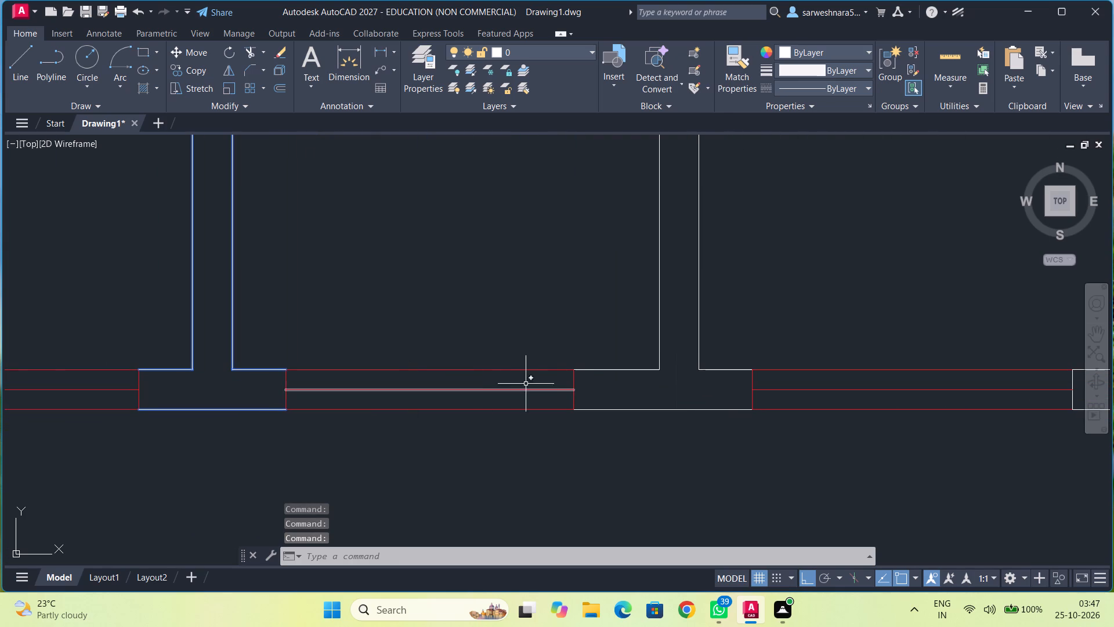
left_click(624, 371)
left_click(659, 356)
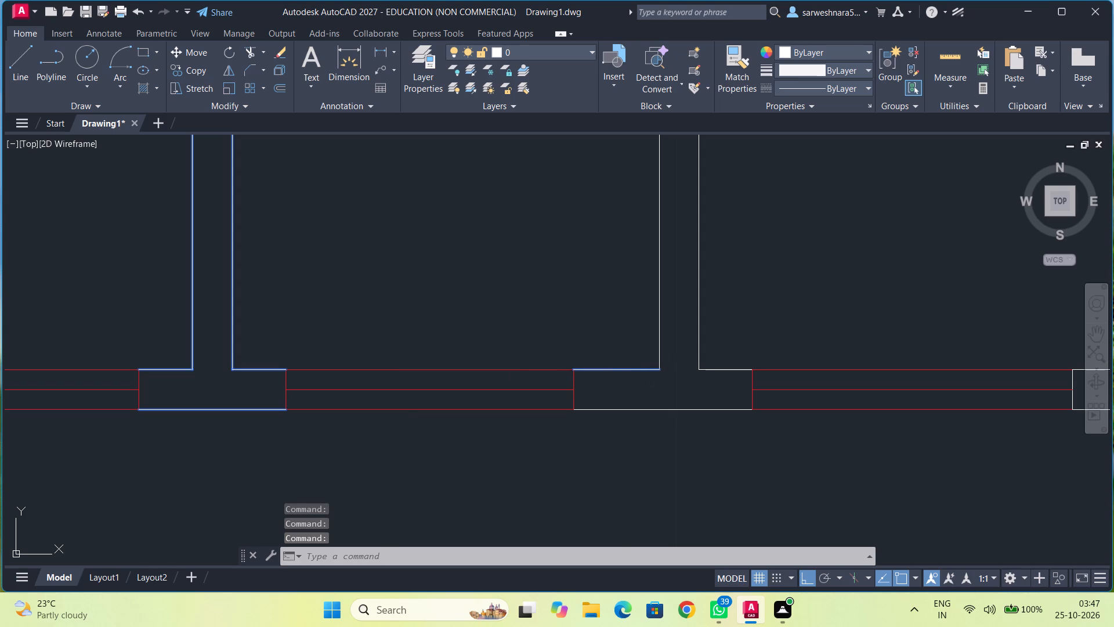
left_click(700, 356)
left_click(724, 370)
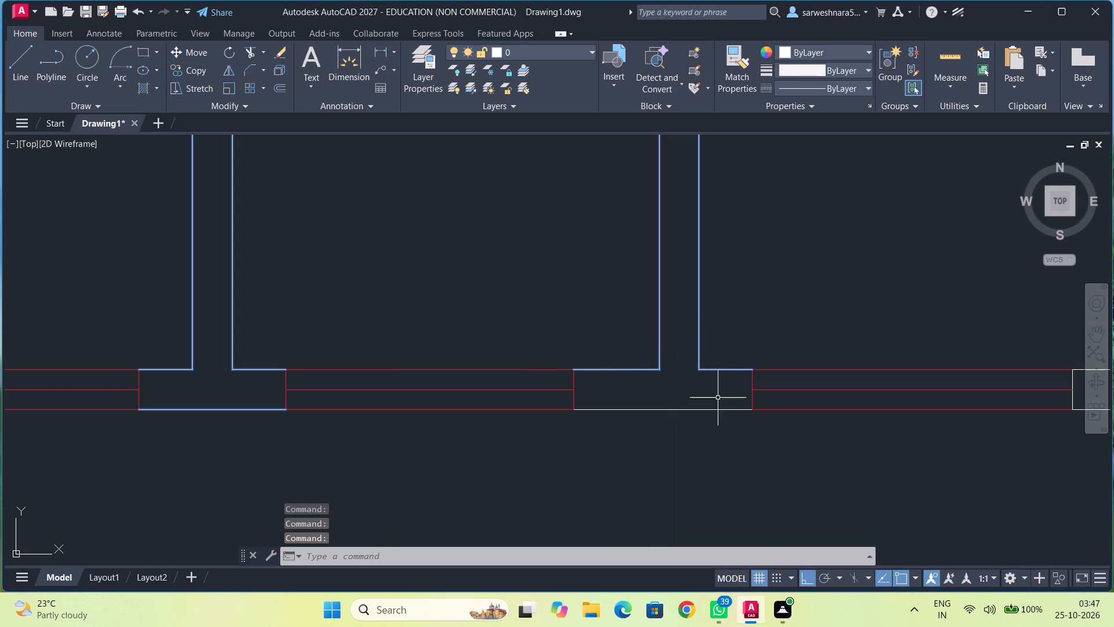
left_click(716, 410)
Add all four sides of the small wall block between the last two south windows to the selection.
middle_click_drag(876, 435, 234, 451)
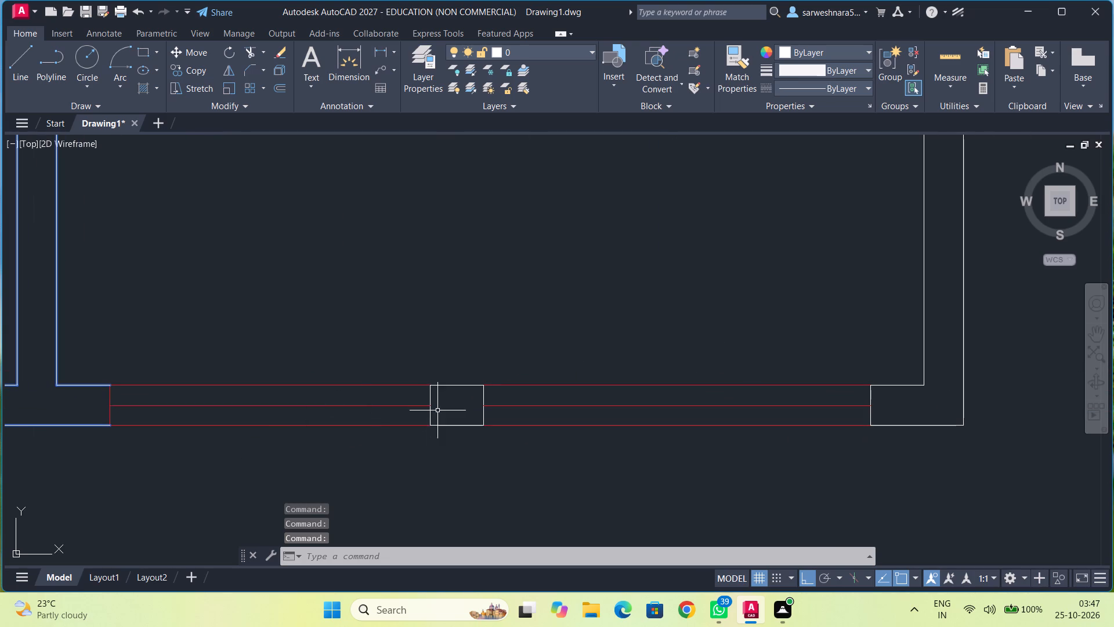
left_click(429, 400)
left_click(442, 384)
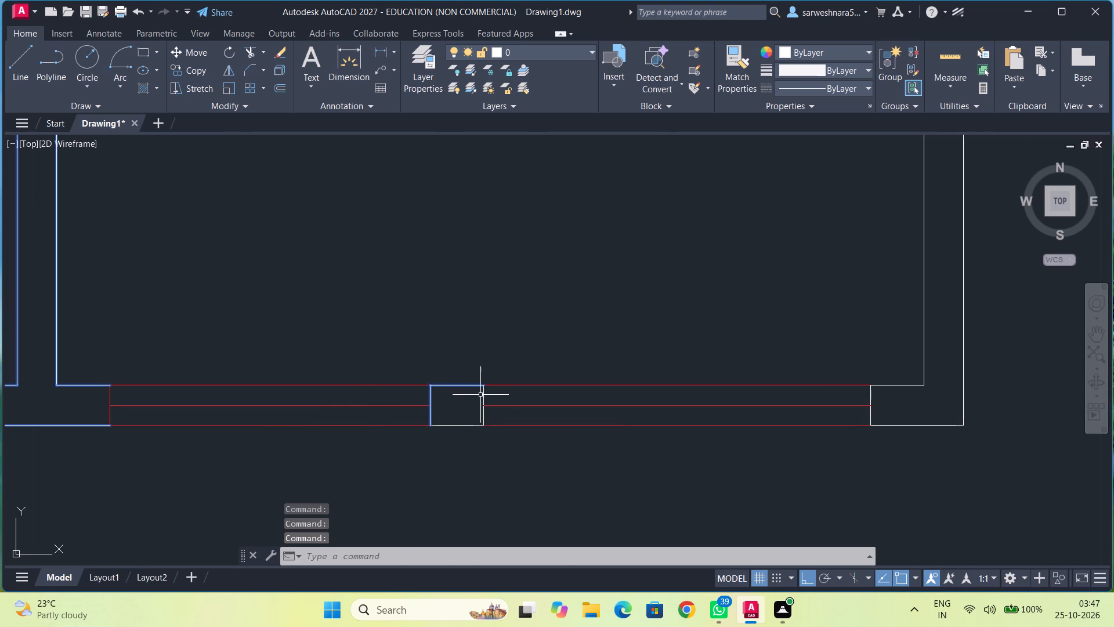
left_click(481, 395)
double_click(483, 398)
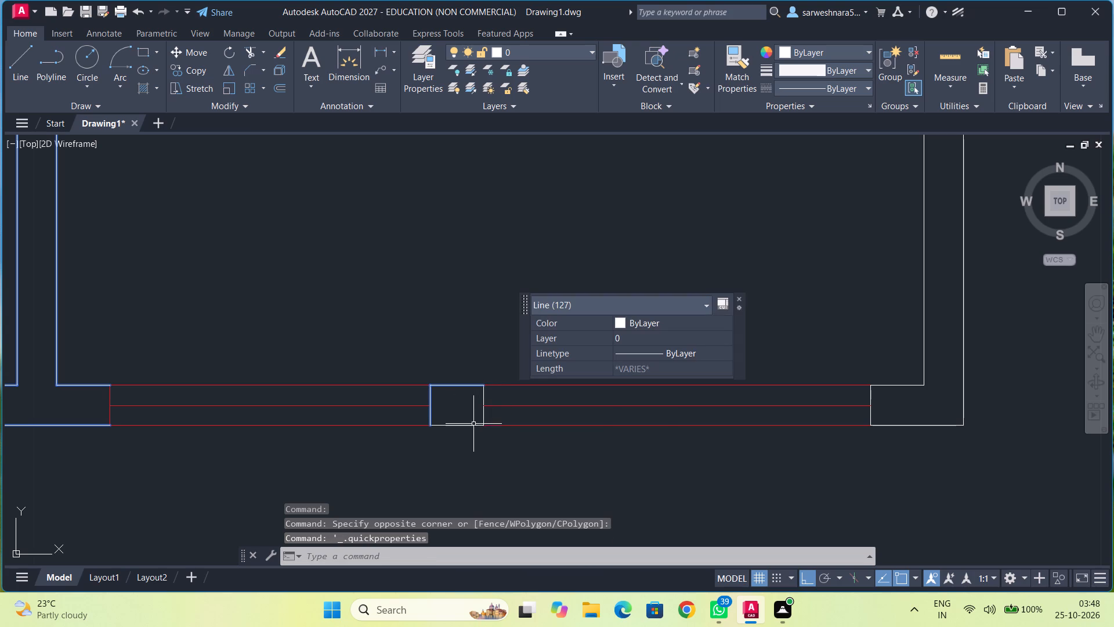
left_click(472, 426)
left_click(485, 397)
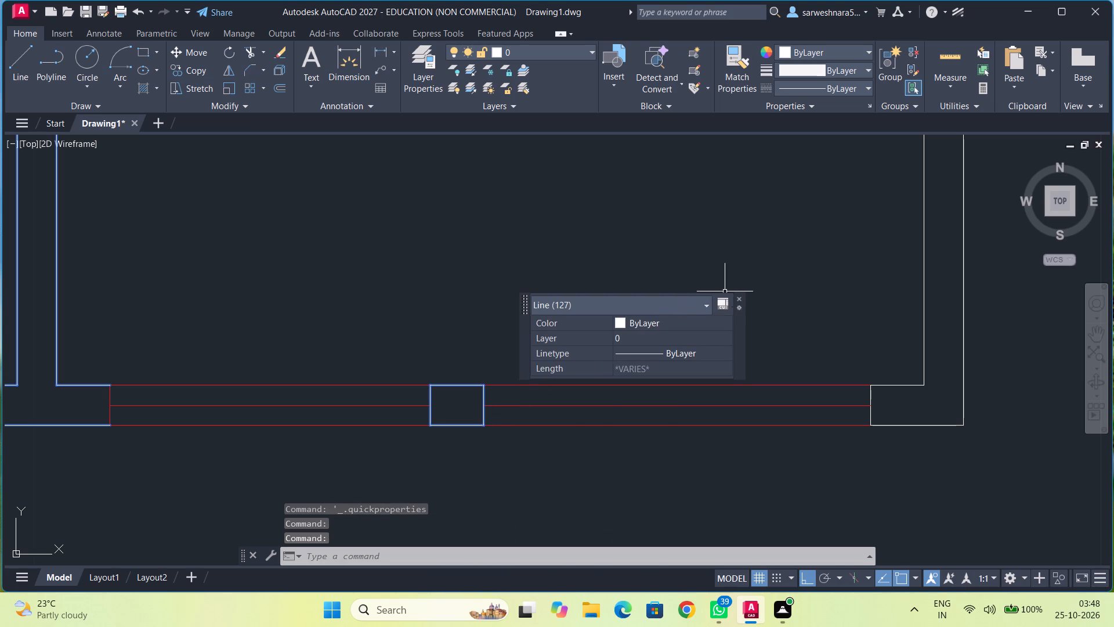
left_click(741, 301)
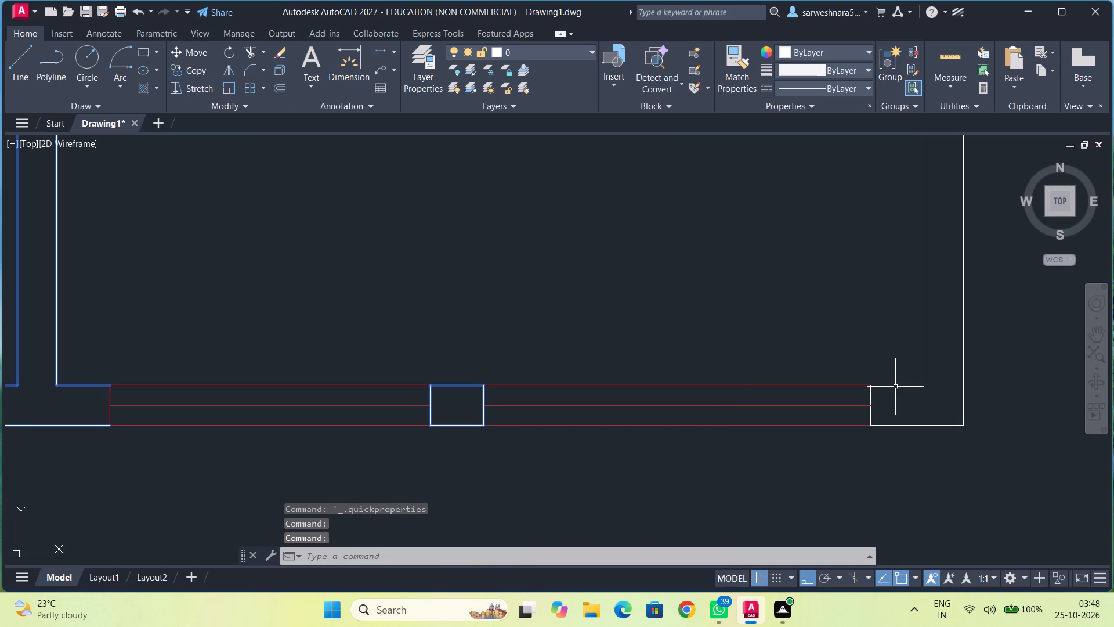
Add the southeast corner wall lines and the inner and outer east wall lines running north past the staircase to the selection.
left_click(895, 385)
left_click(872, 395)
left_click(900, 426)
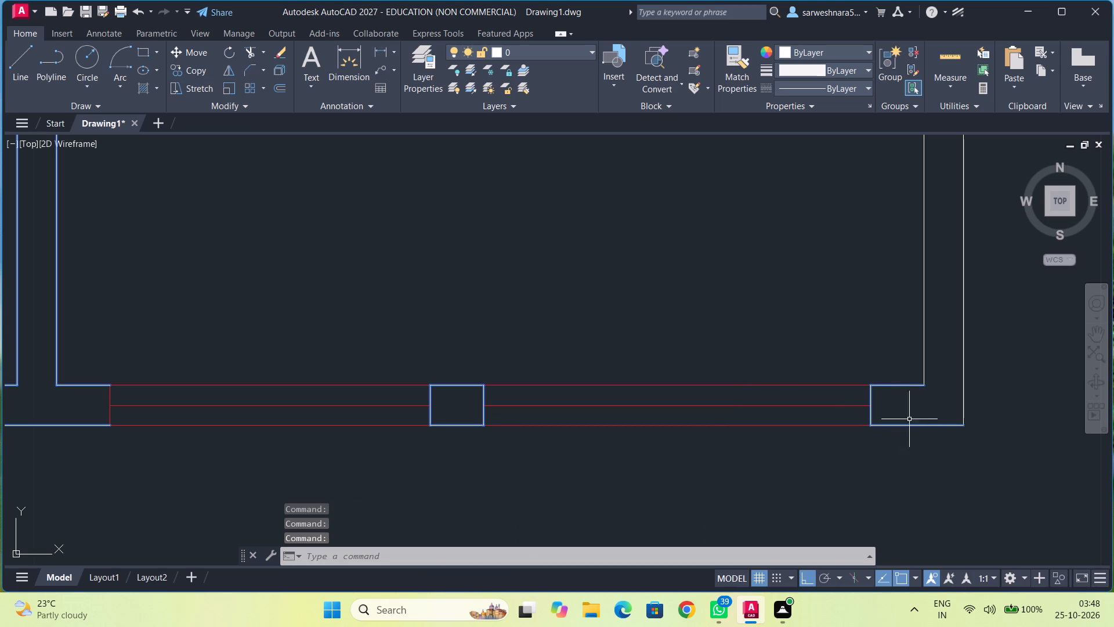
left_click(963, 390)
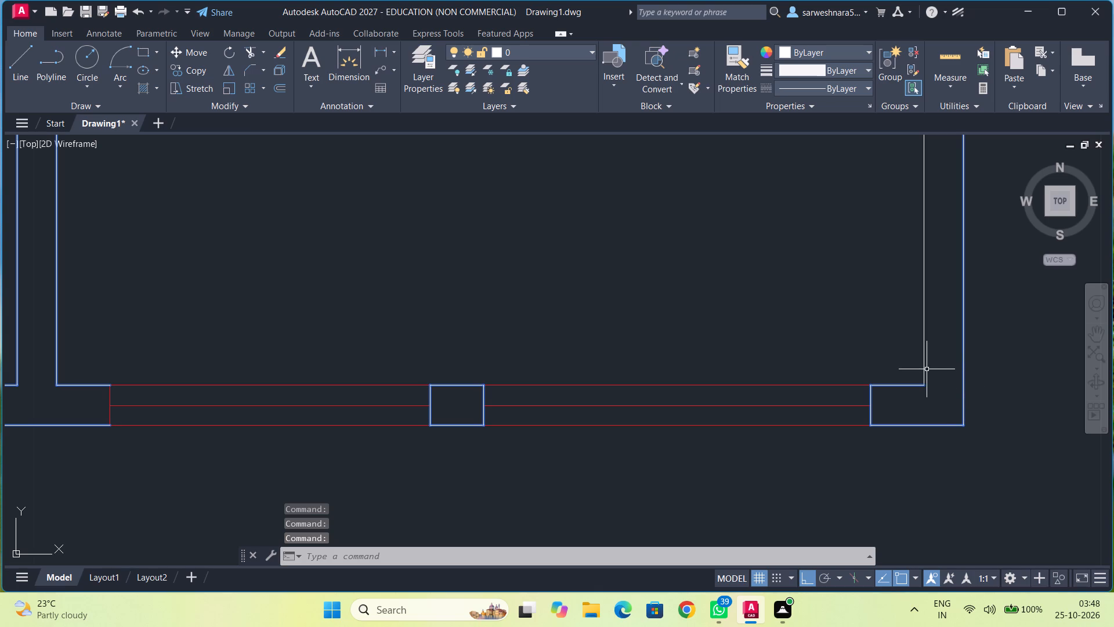
left_click(925, 369)
scroll(786, 338, "down", 3)
middle_click_drag(704, 297, 637, 528)
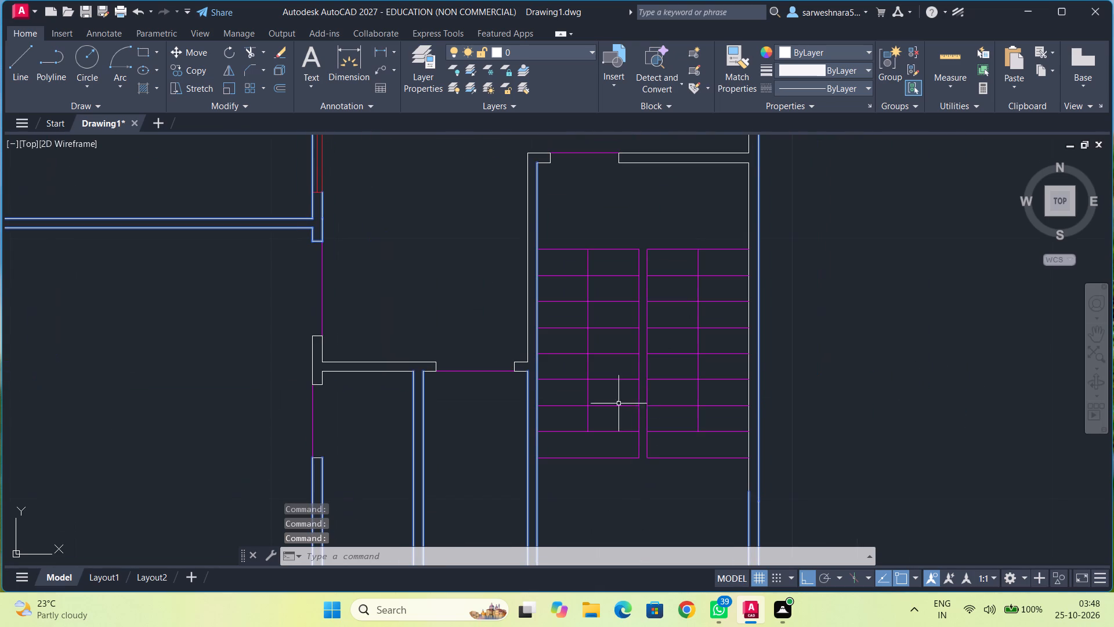
left_click(748, 392)
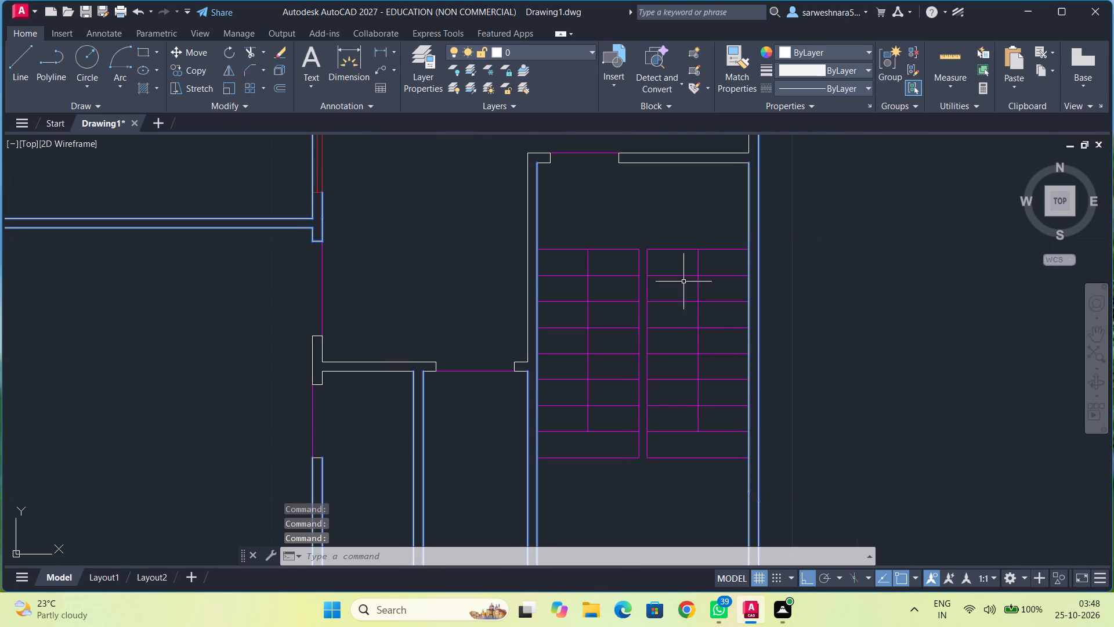
Add the outline of the T-shaped wall end west of the staircase and both partition lines running east from it to the selection.
middle_click_drag(626, 229, 703, 316)
middle_click_drag(535, 391, 583, 316)
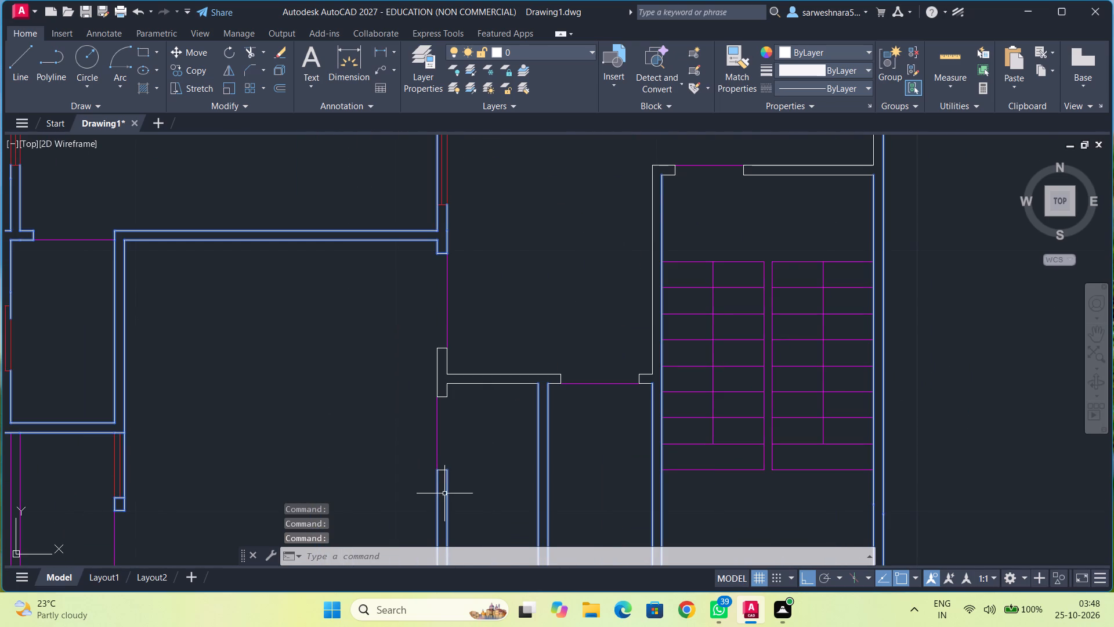
scroll(454, 471, "up", 1)
left_click(433, 469)
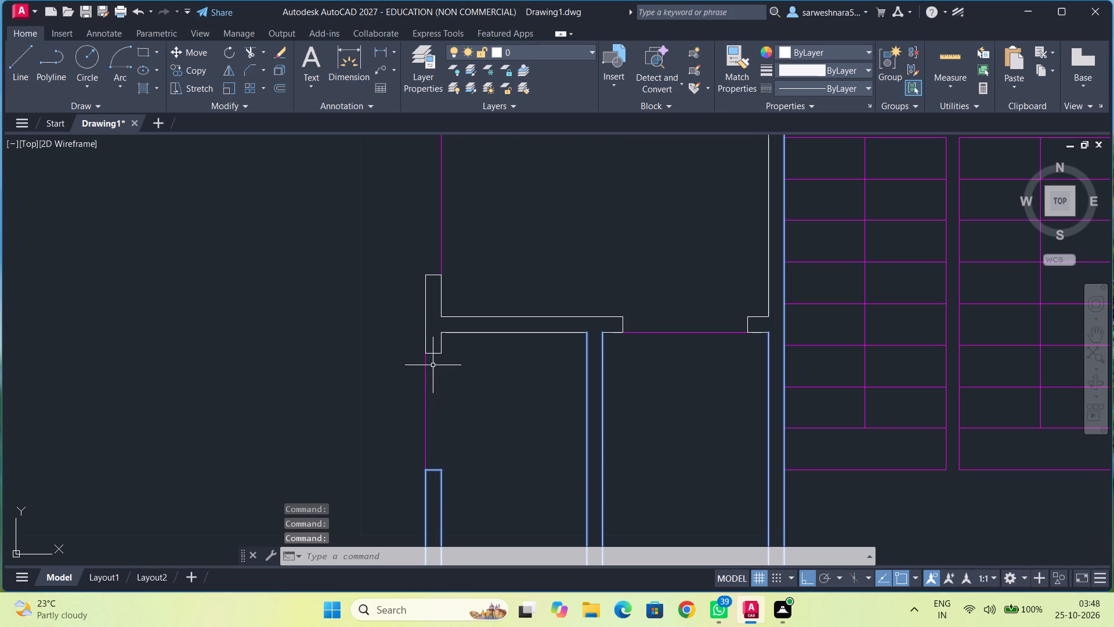
left_click(425, 332)
left_click(449, 332)
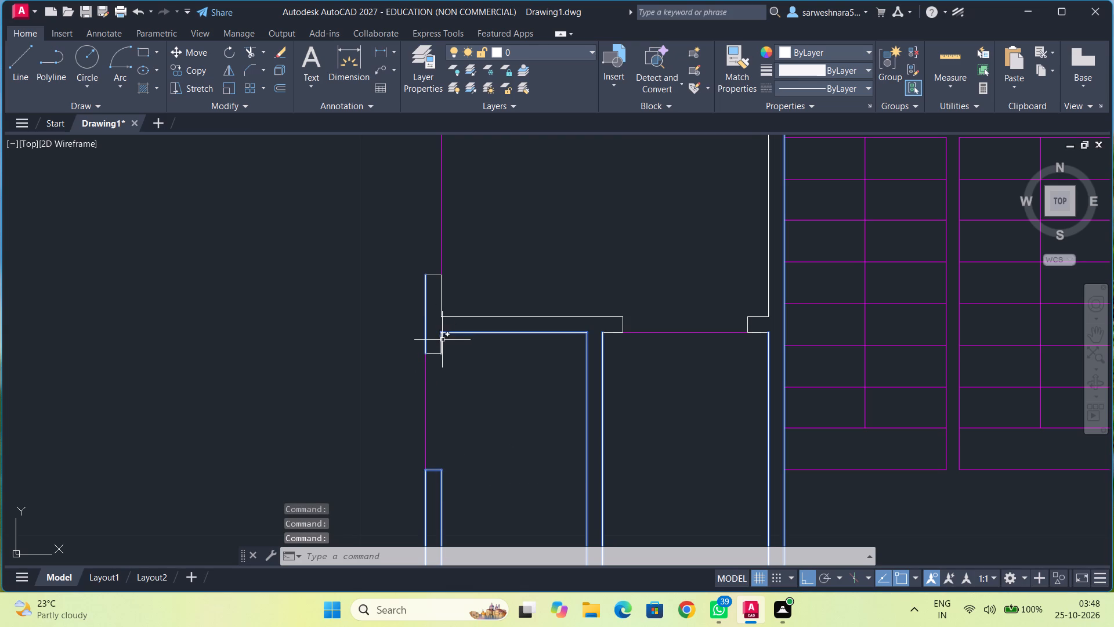
left_click(440, 341)
left_click(435, 352)
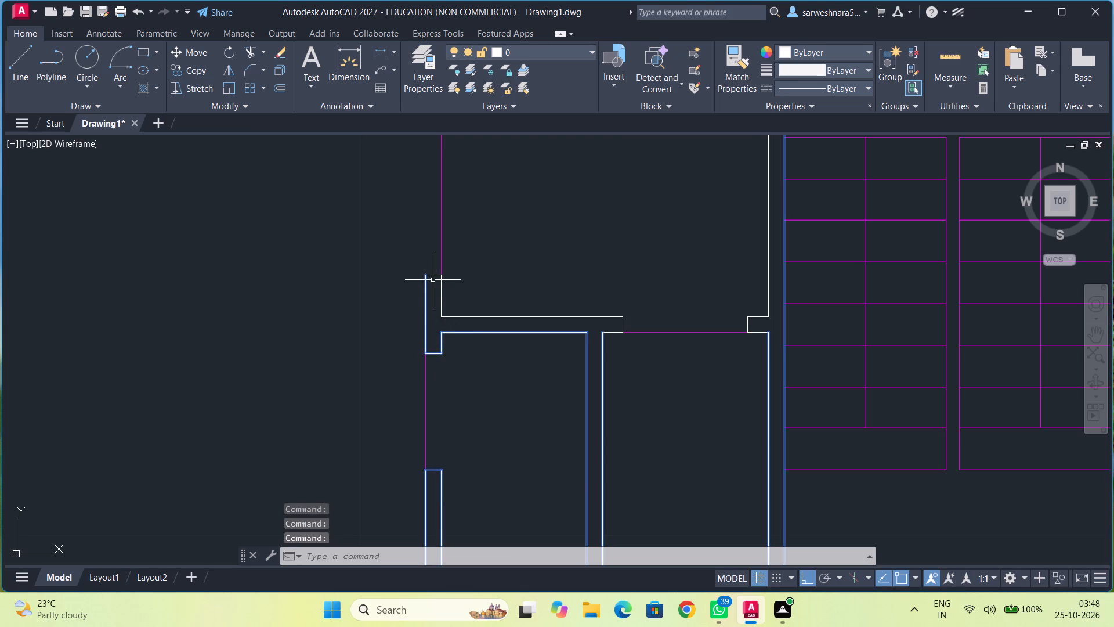
left_click(435, 273)
scroll(458, 303, "up", 1)
left_click(429, 301)
left_click(458, 325)
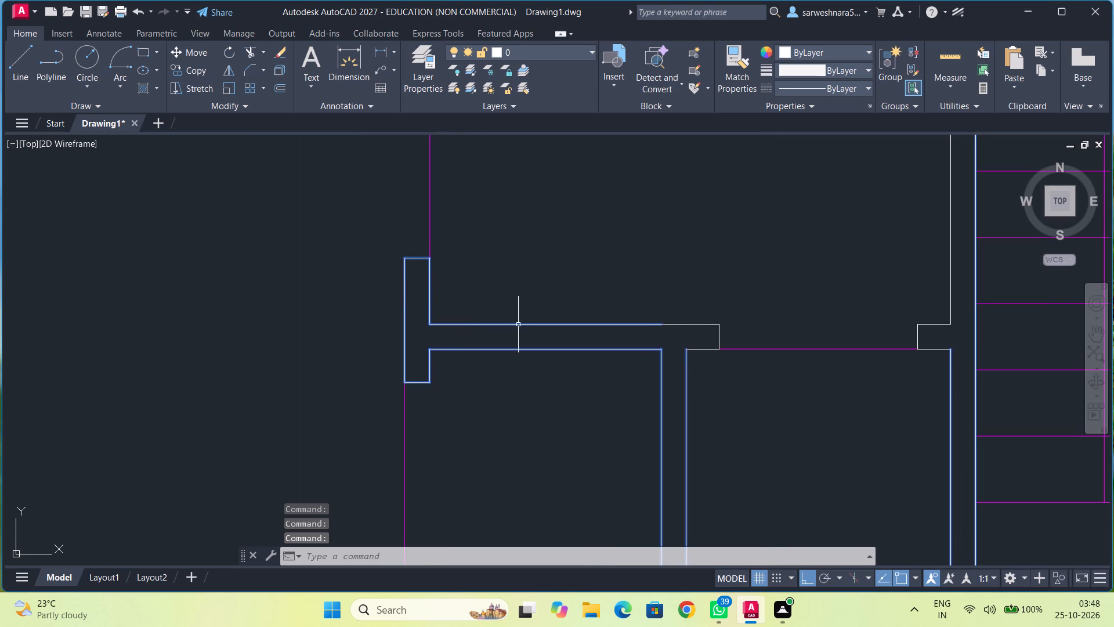
Add the wall ends on both sides of the opening west of the staircase, plus the staircase's outer west wall line, to the selection.
left_click(692, 324)
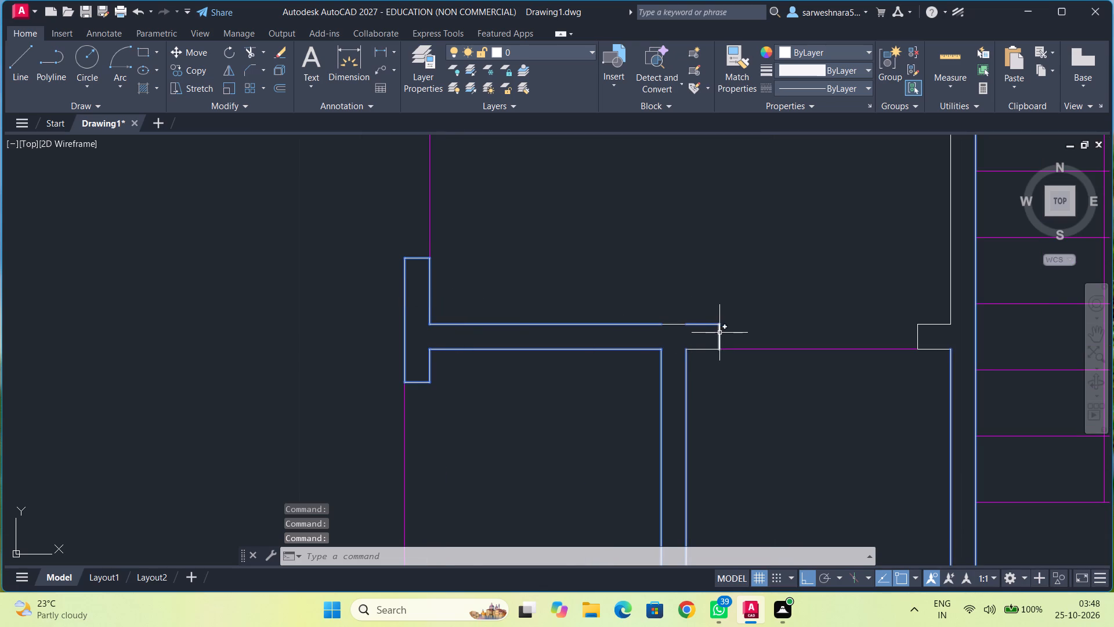
left_click(722, 333)
double_click(719, 333)
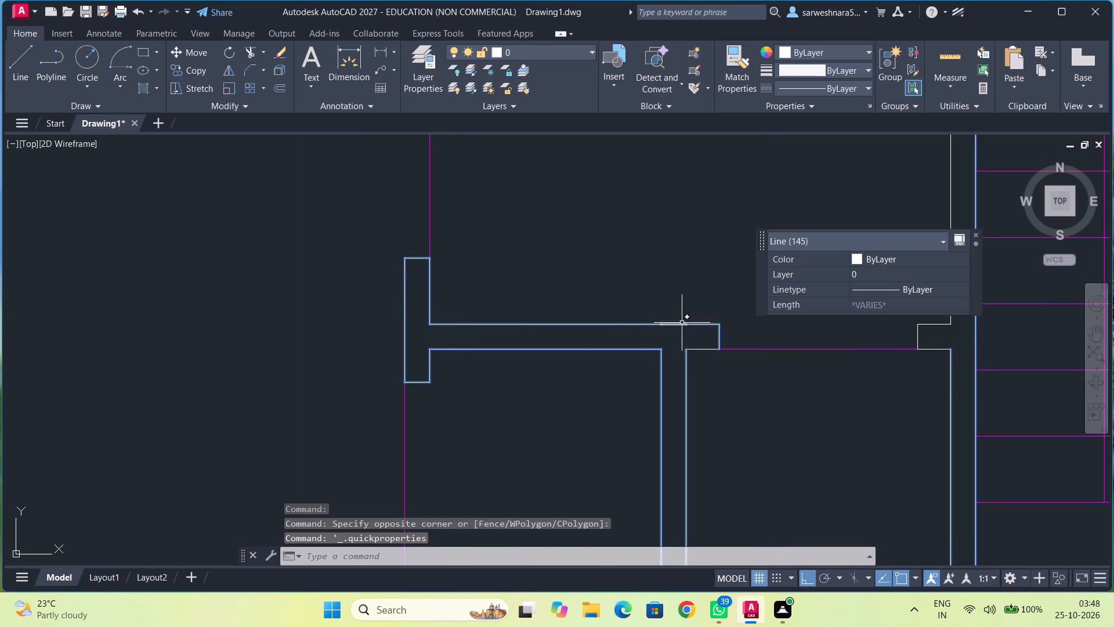
left_click(681, 324)
left_click(975, 235)
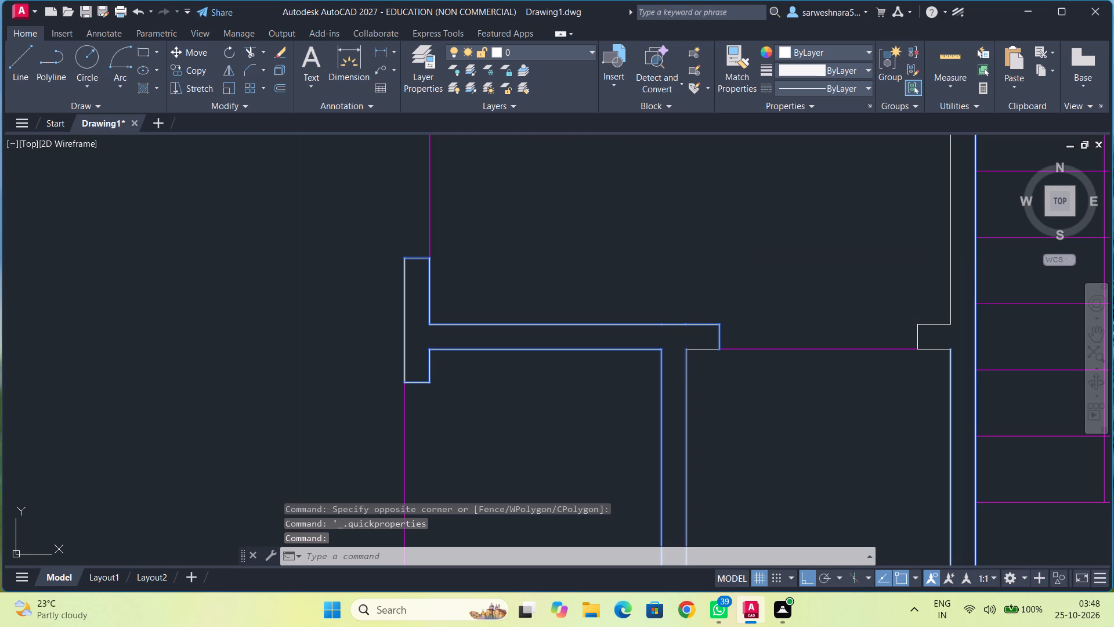
left_click(936, 326)
left_click(918, 331)
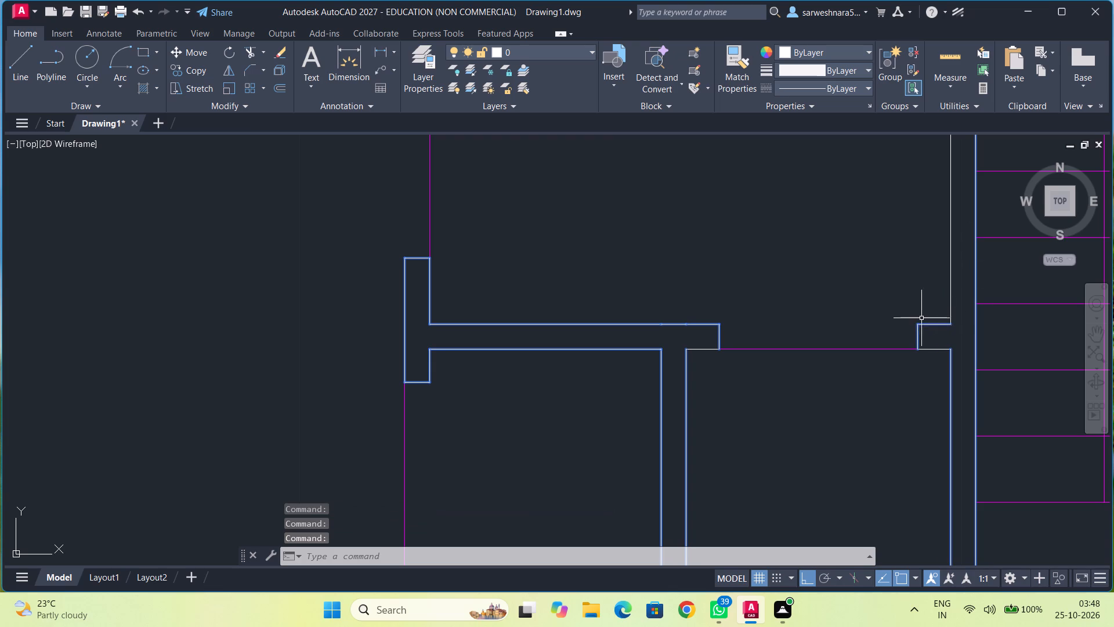
middle_click_drag(917, 286, 805, 332)
left_click(826, 396)
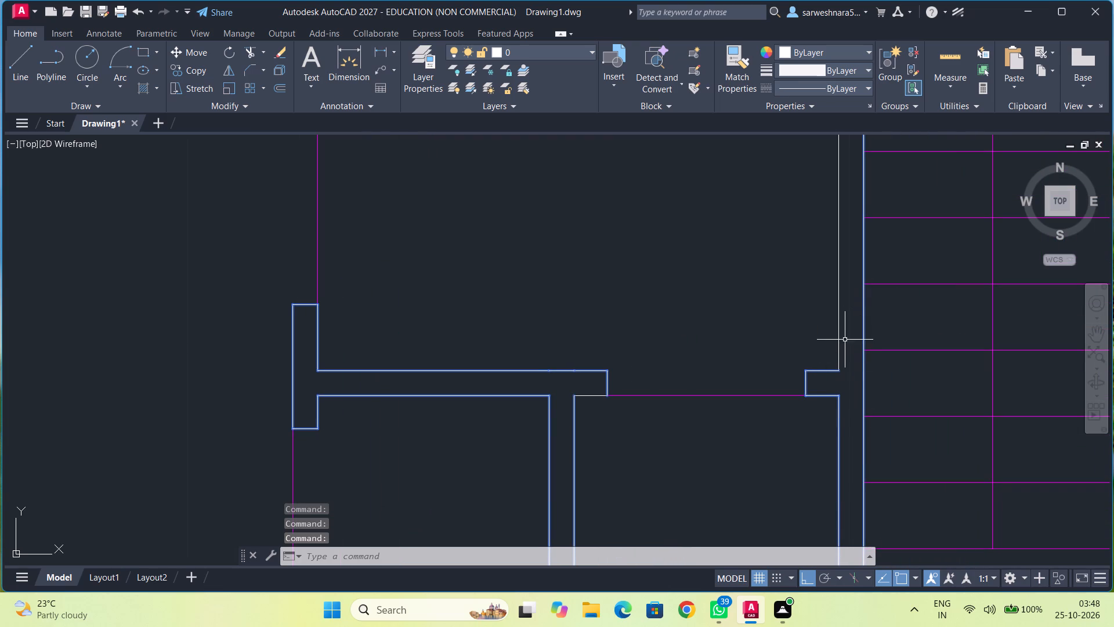
left_click(840, 334)
Add the short wall return at the staircase's northwest corner, including its end line and outer corner lines, to the selection.
scroll(777, 309, "down", 2)
middle_click_drag(759, 300, 696, 459)
middle_click_drag(711, 362, 667, 387)
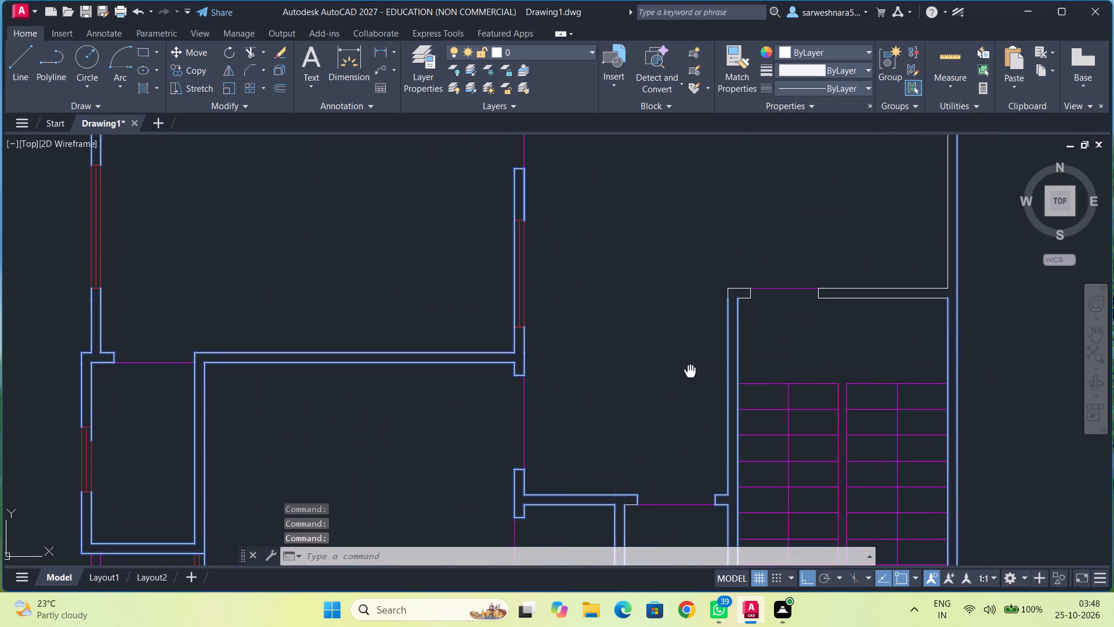
middle_click_drag(667, 387, 622, 416)
scroll(685, 387, "up", 1)
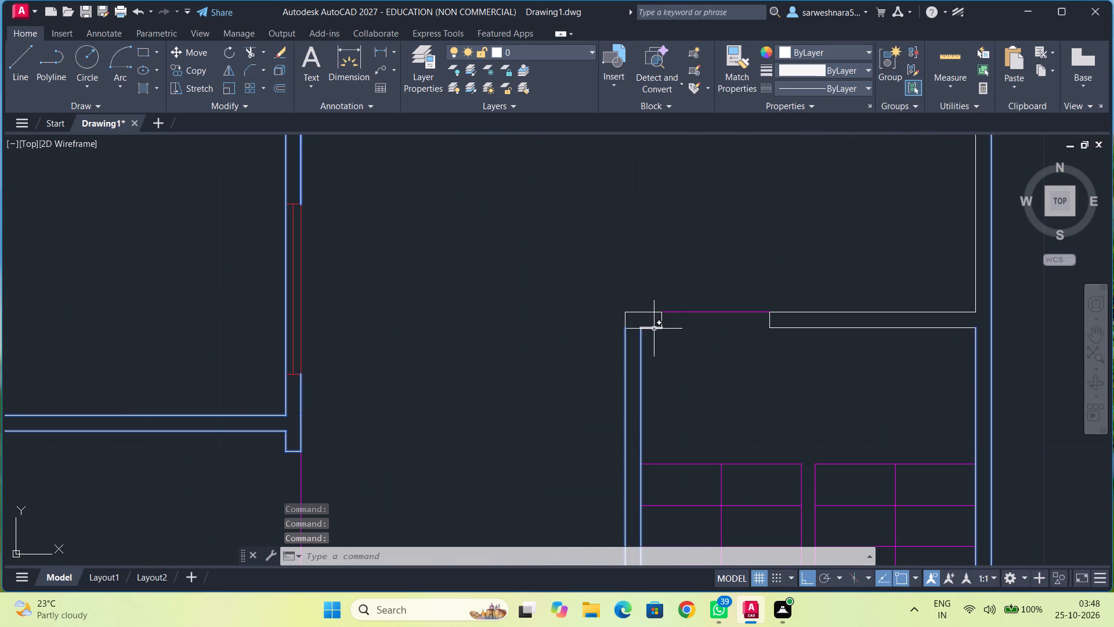
left_click(654, 329)
left_click(664, 323)
left_click(661, 320)
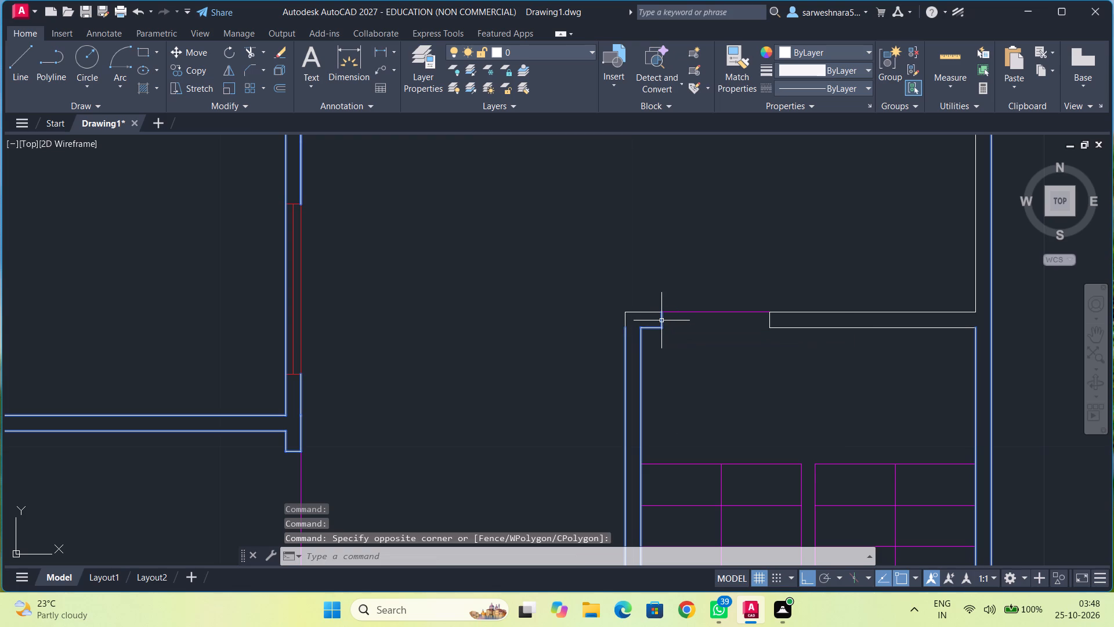
left_click(649, 313)
left_click(626, 318)
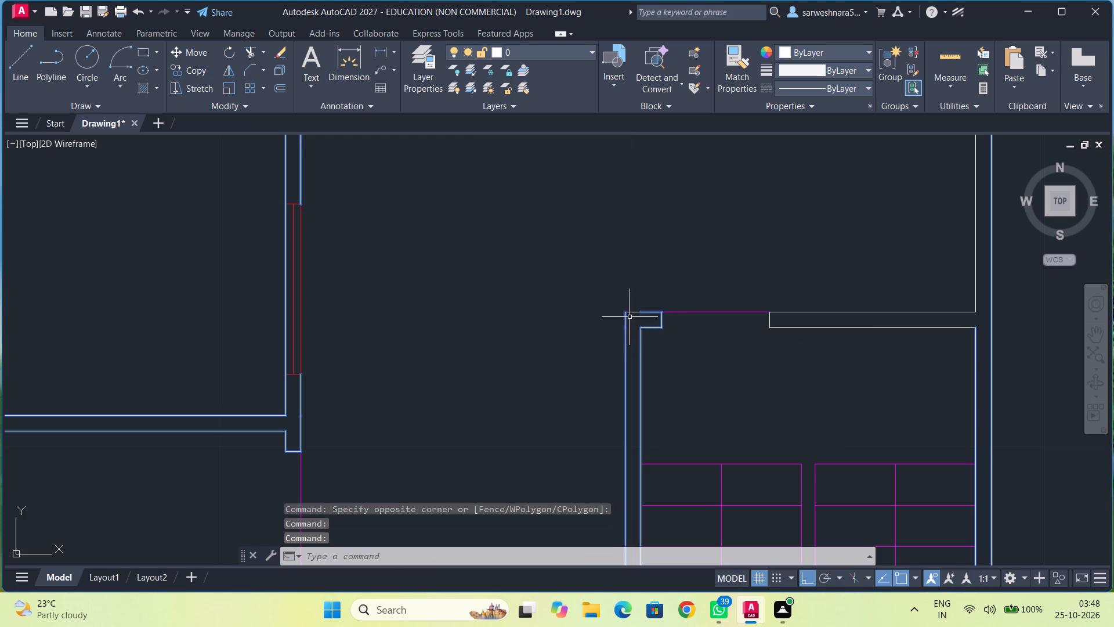
scroll(633, 315, "up", 2)
left_click(631, 305)
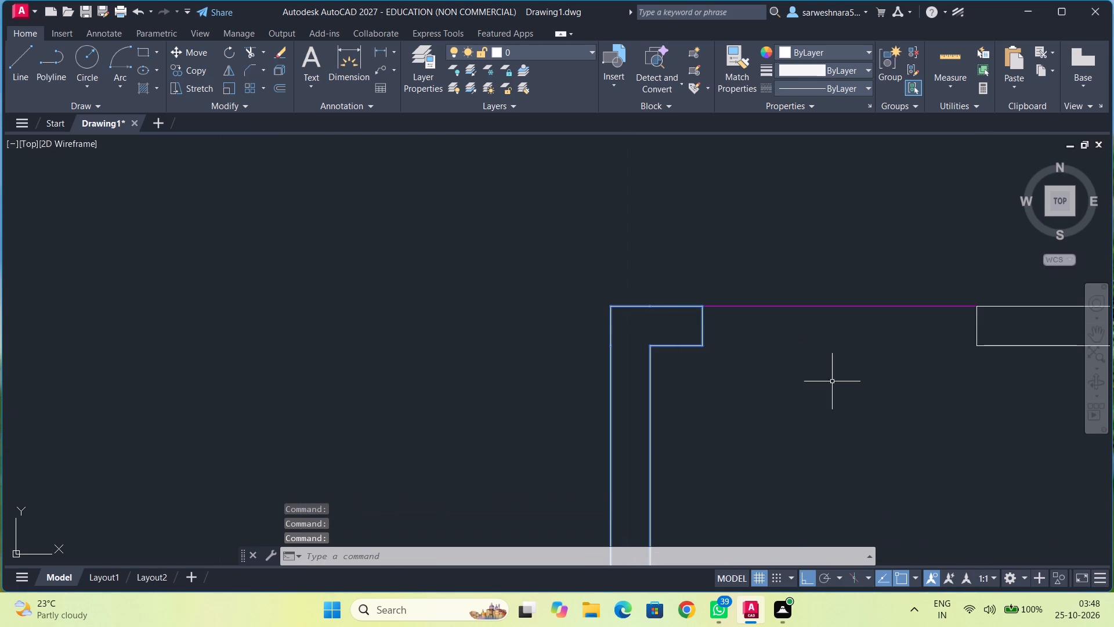
Add the staircase's north wall lines east of the opening and the inner east wall line running north to the selection.
scroll(889, 398, "down", 1)
middle_click_drag(894, 397, 531, 383)
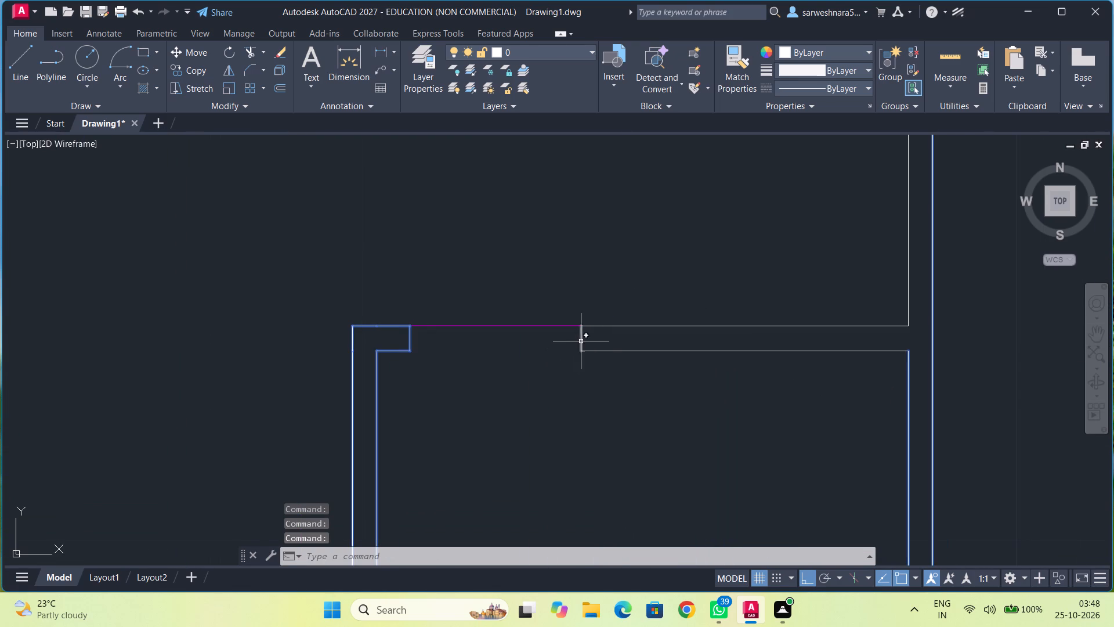
left_click(581, 341)
left_click(596, 352)
left_click(601, 326)
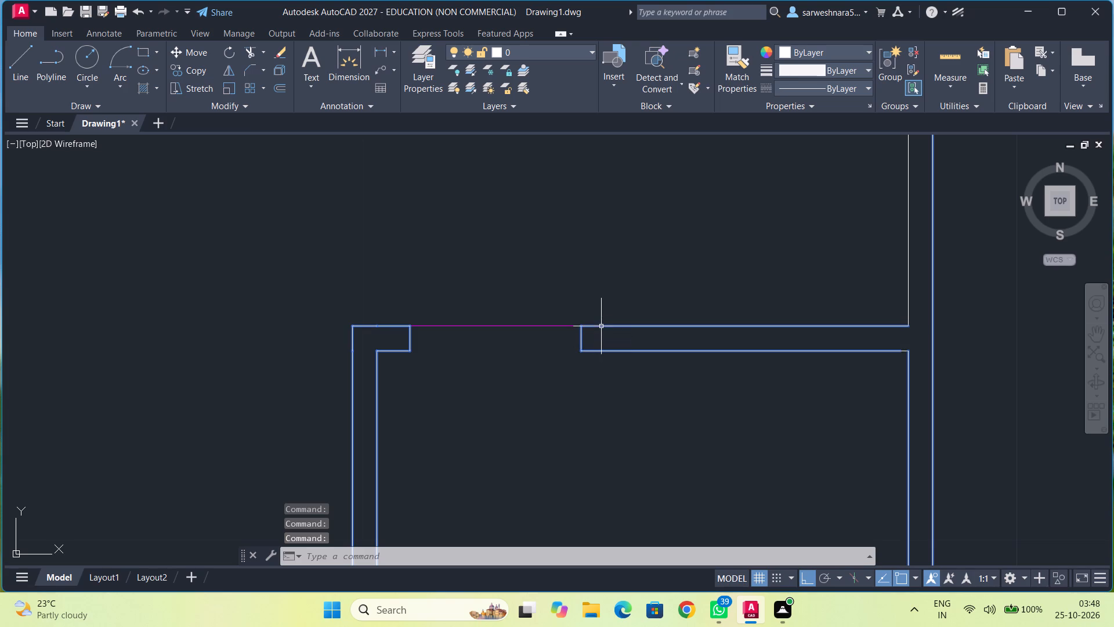
scroll(900, 359, "up", 1)
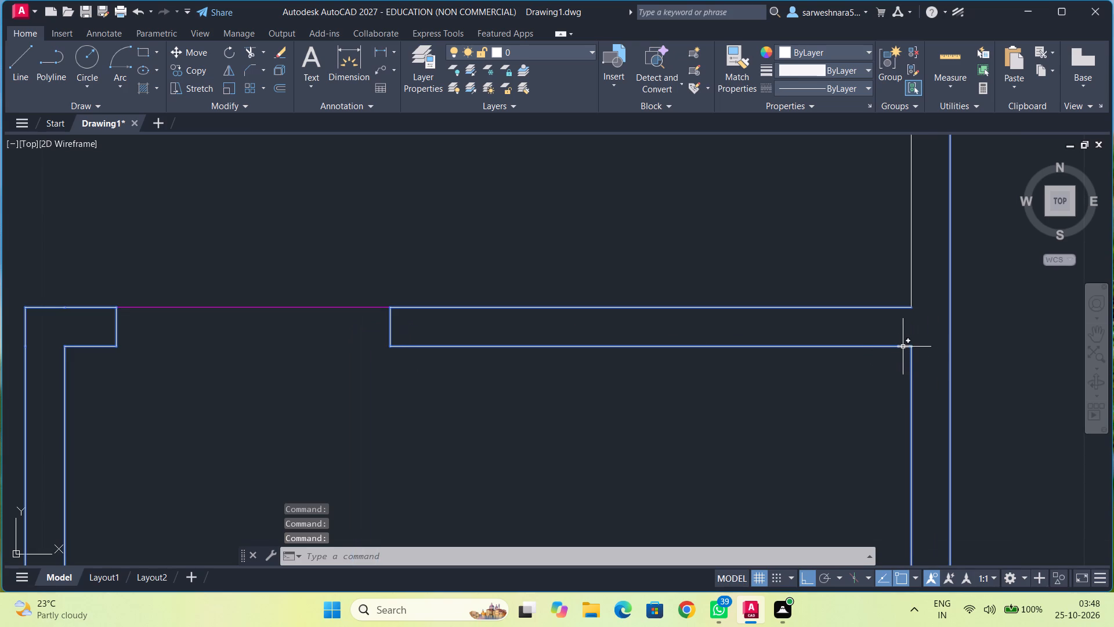
left_click(905, 347)
scroll(888, 363, "down", 1)
middle_click_drag(885, 366, 817, 446)
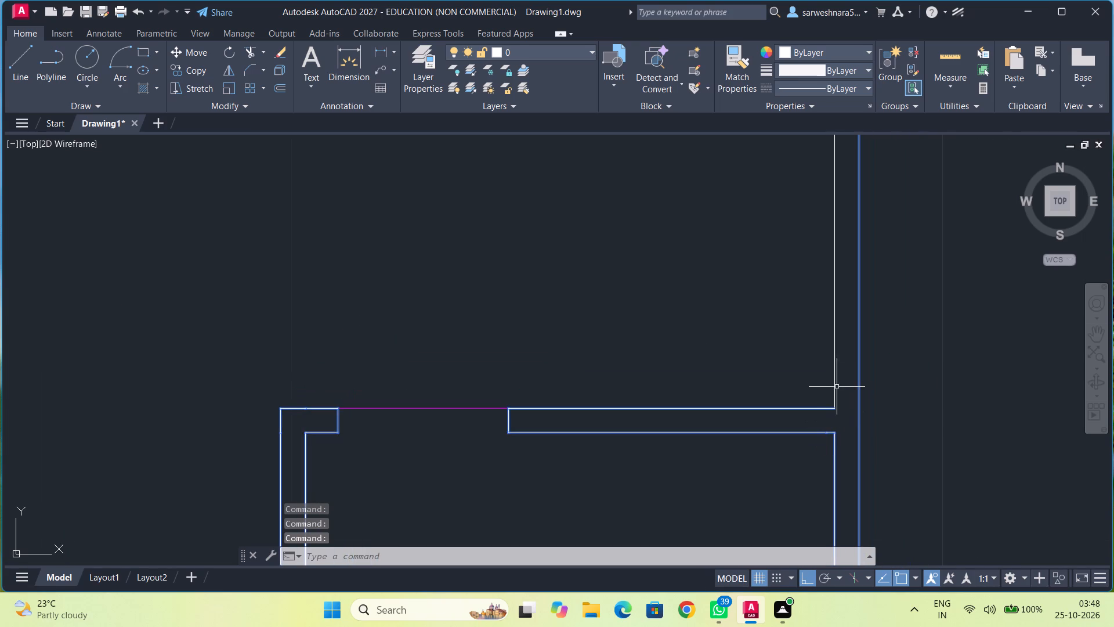
left_click(834, 384)
Add the north wall lines on both sides of the northeast partition's window, plus the partition's west end line, to the selection.
scroll(782, 370, "down", 3)
middle_click_drag(699, 346, 864, 384)
scroll(736, 395, "up", 2)
scroll(774, 373, "down", 2)
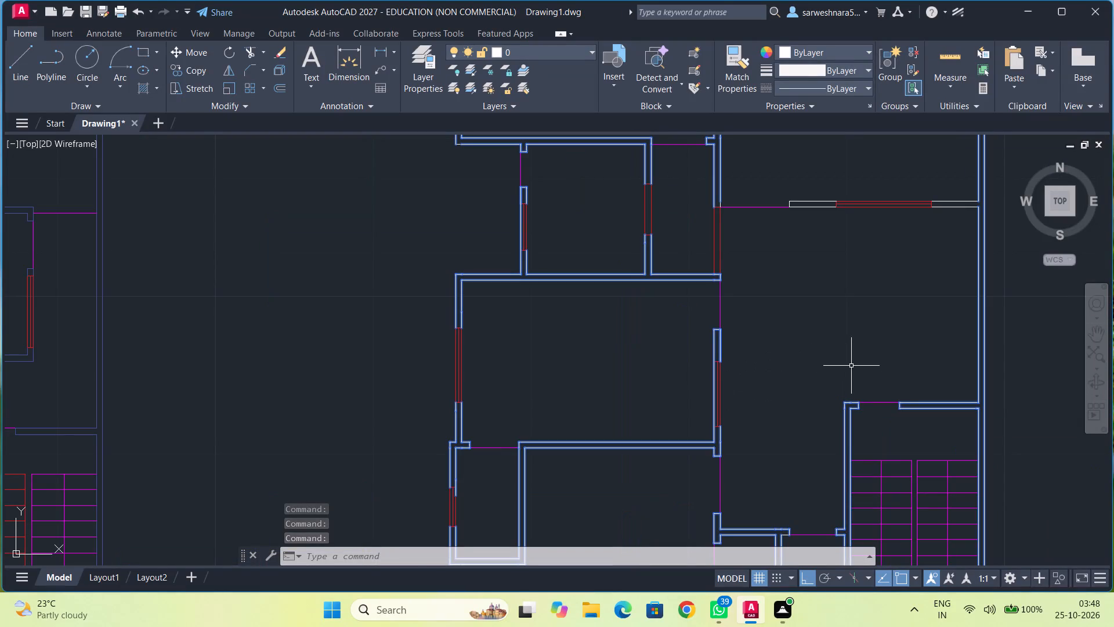
middle_click_drag(845, 363, 624, 469)
middle_click_drag(738, 375, 690, 453)
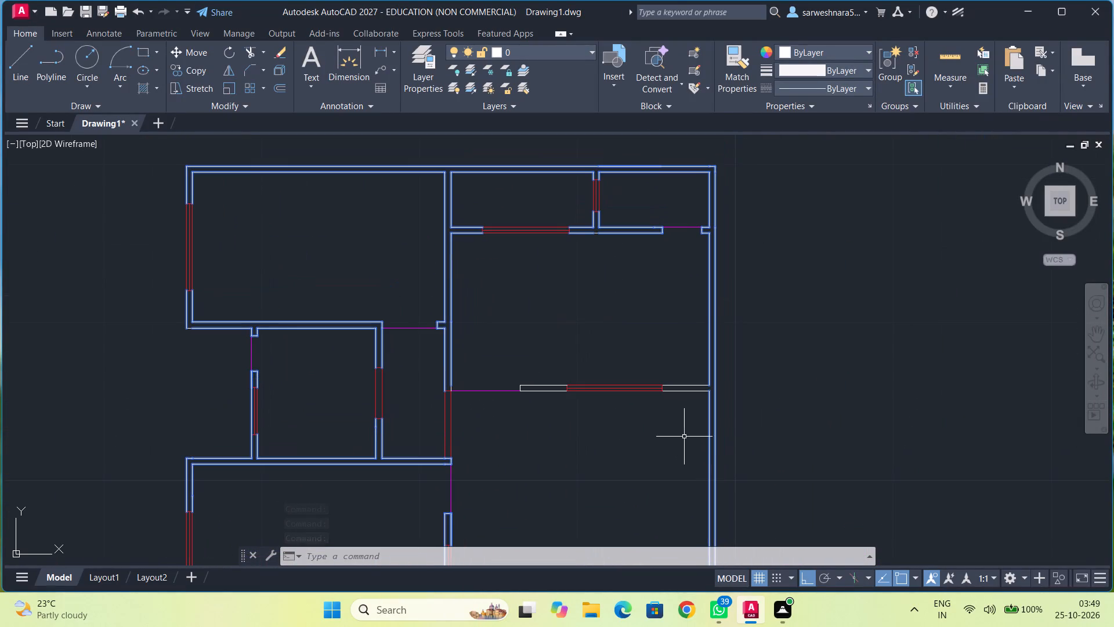
scroll(567, 405, "up", 2)
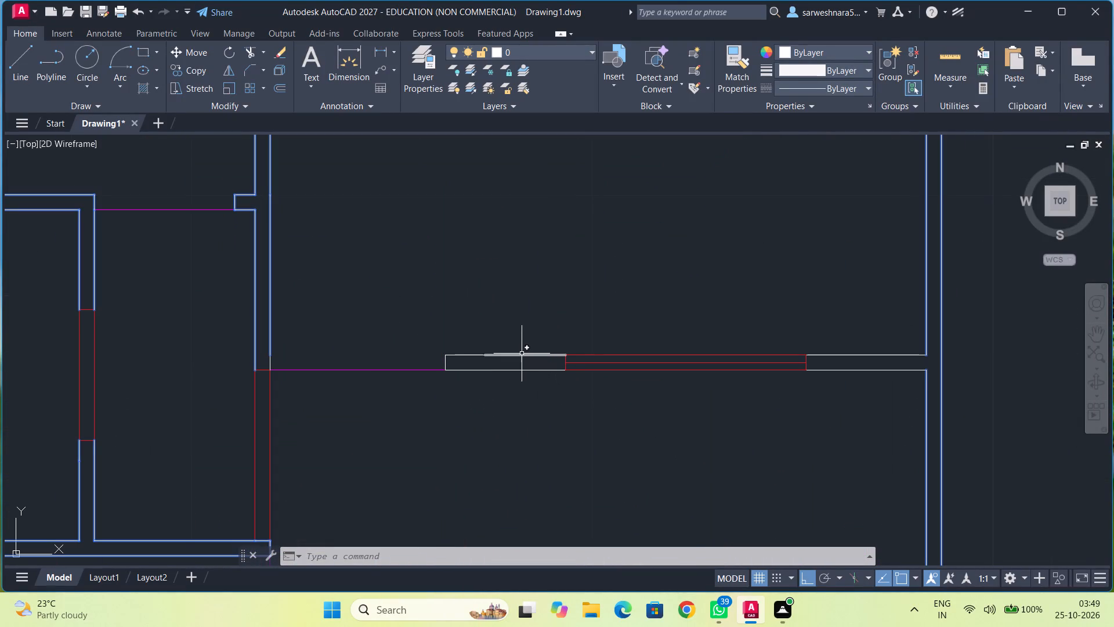
left_click(522, 354)
left_click(464, 354)
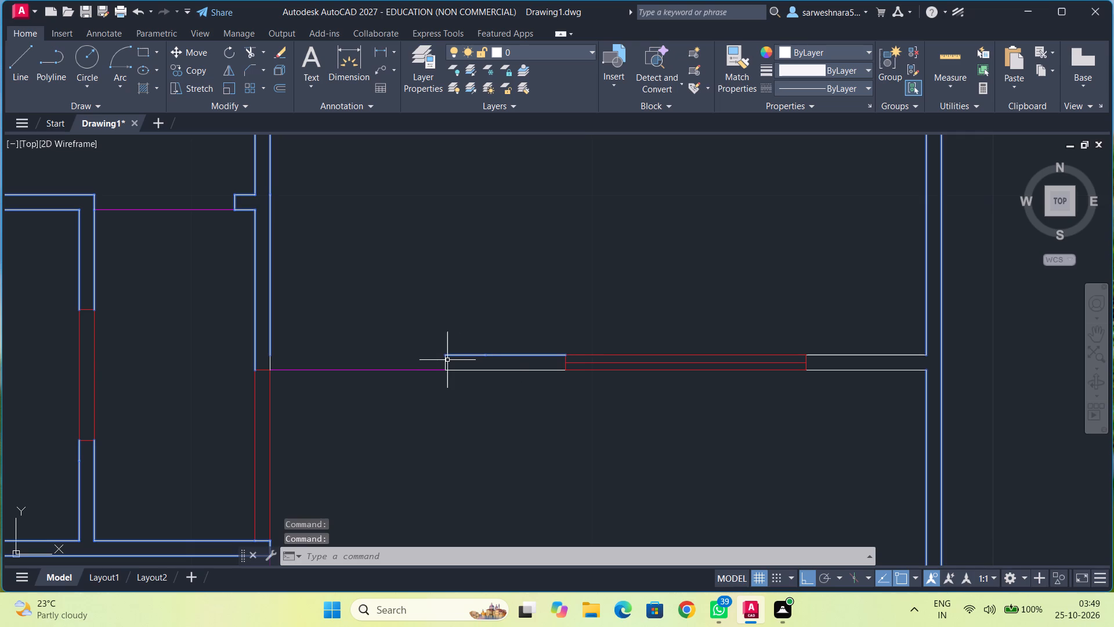
left_click(444, 360)
middle_click_drag(648, 427, 549, 428)
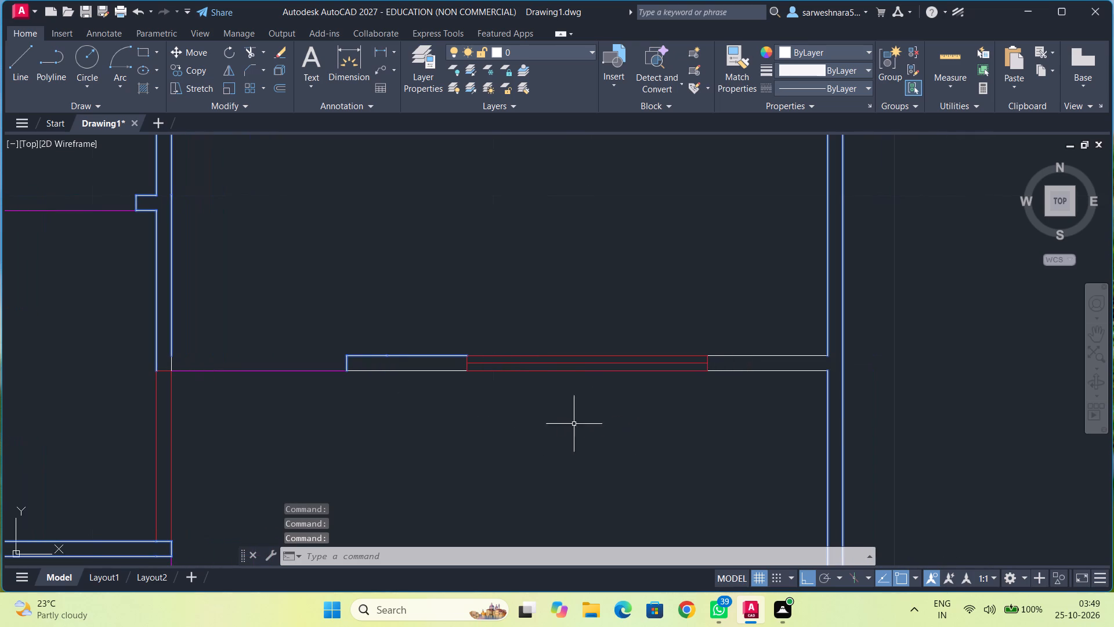
left_click(747, 355)
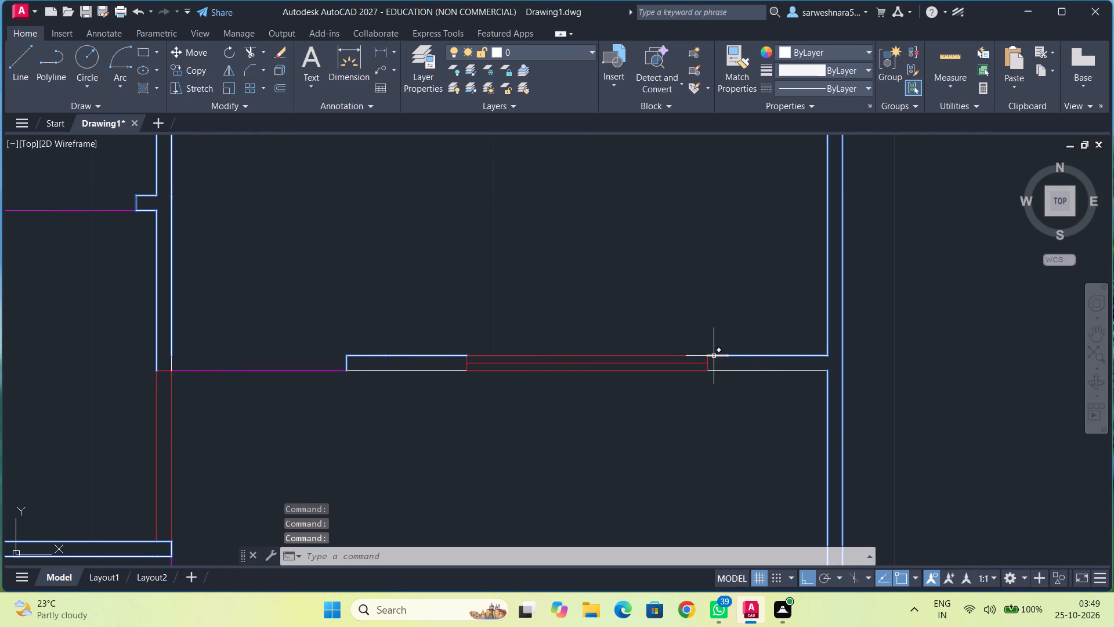
left_click(714, 355)
Set the colour of all selected east plan wall lines to 69,84,165 and clear the selection.
scroll(765, 406, "down", 2)
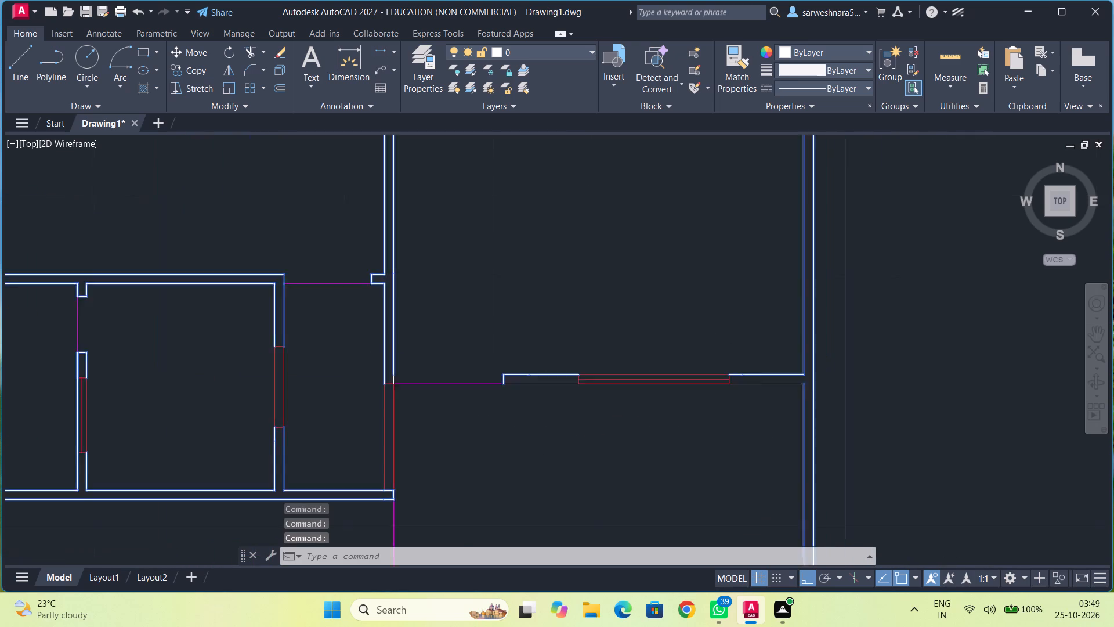
scroll(765, 406, "down", 1)
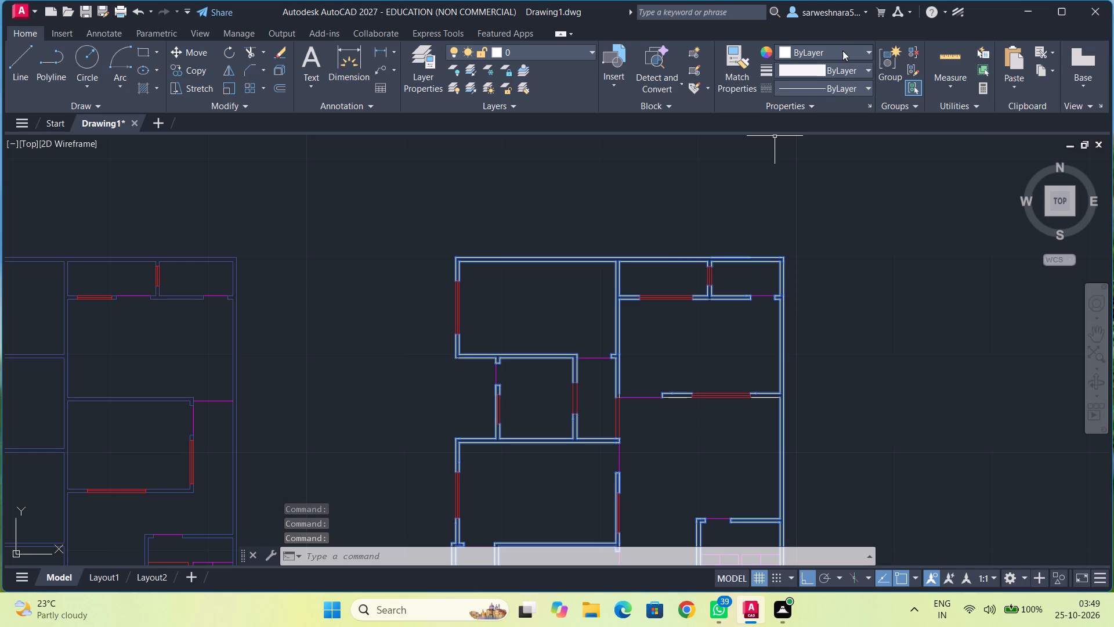
left_click(842, 51)
left_click(856, 119)
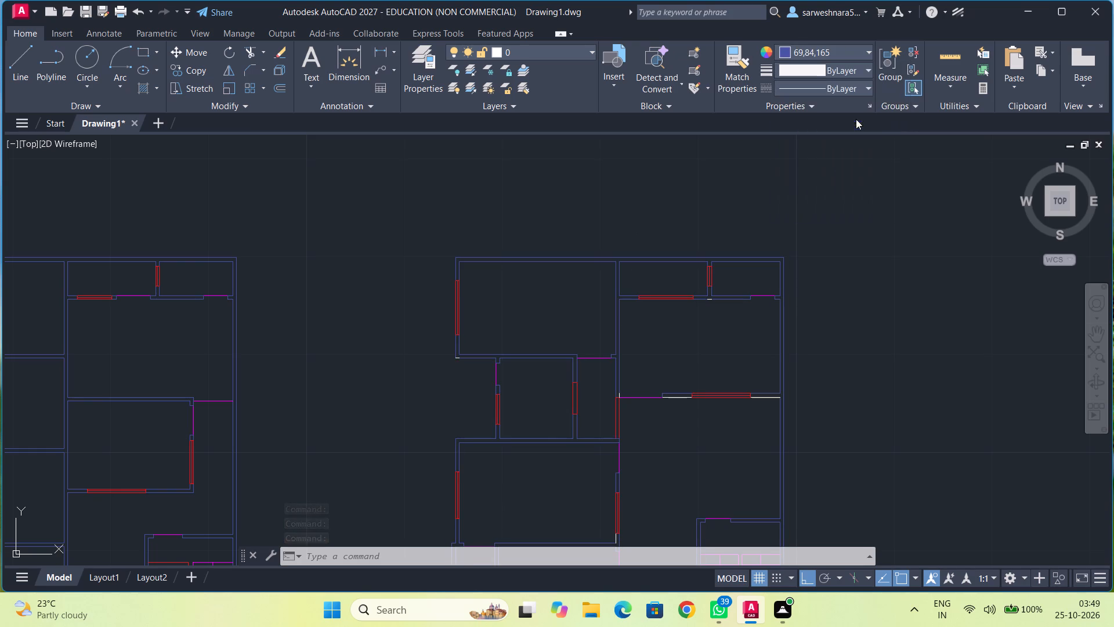
key("Escape")
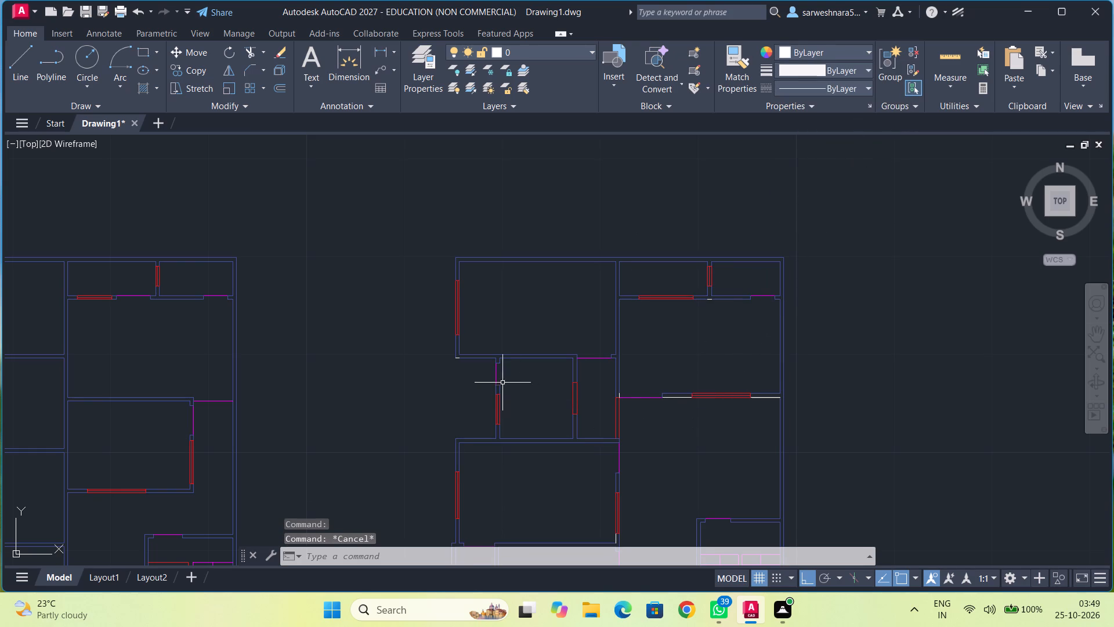
Select the east plan's white wall pieces below the curved balcony room's window, below the central window, and west of the south room's opening.
middle_click_drag(696, 441, 696, 438)
middle_click_drag(696, 438, 781, 330)
middle_click_drag(639, 404, 682, 328)
scroll(639, 428, "up", 2)
middle_click_drag(639, 431, 647, 380)
left_click(613, 453)
scroll(767, 386, "down", 1)
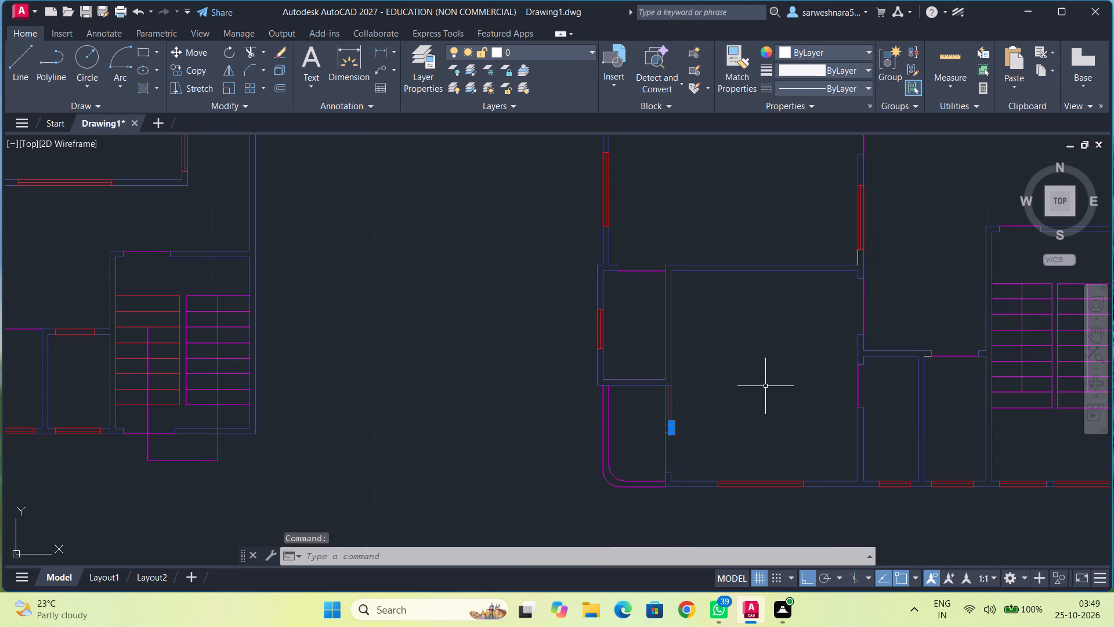
middle_click_drag(762, 387, 620, 467)
scroll(790, 437, "up", 2)
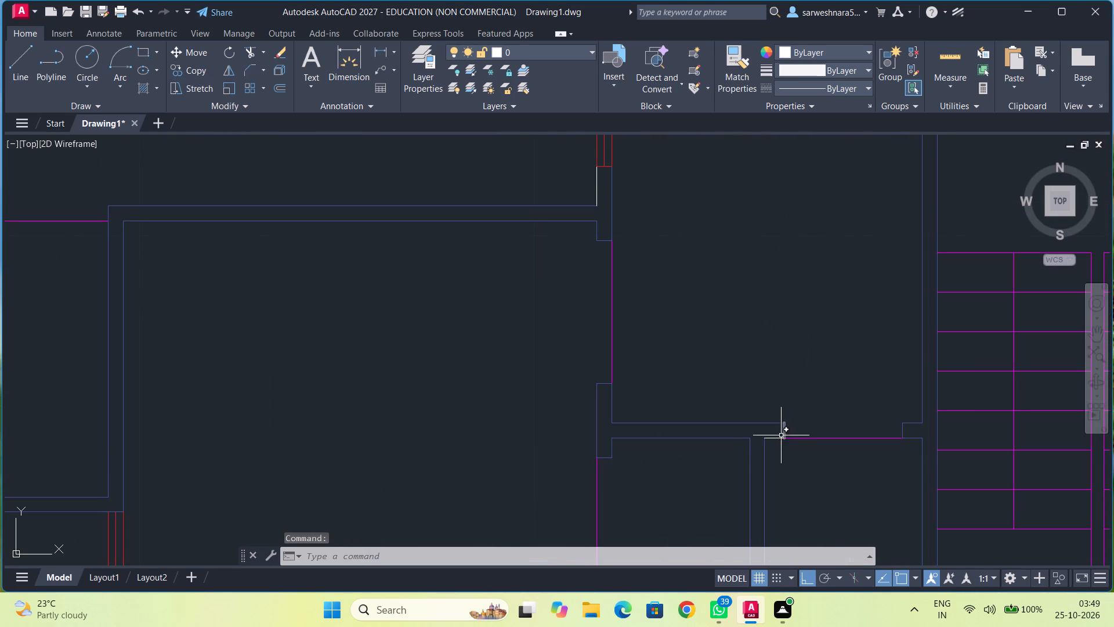
left_click(777, 437)
left_click(596, 191)
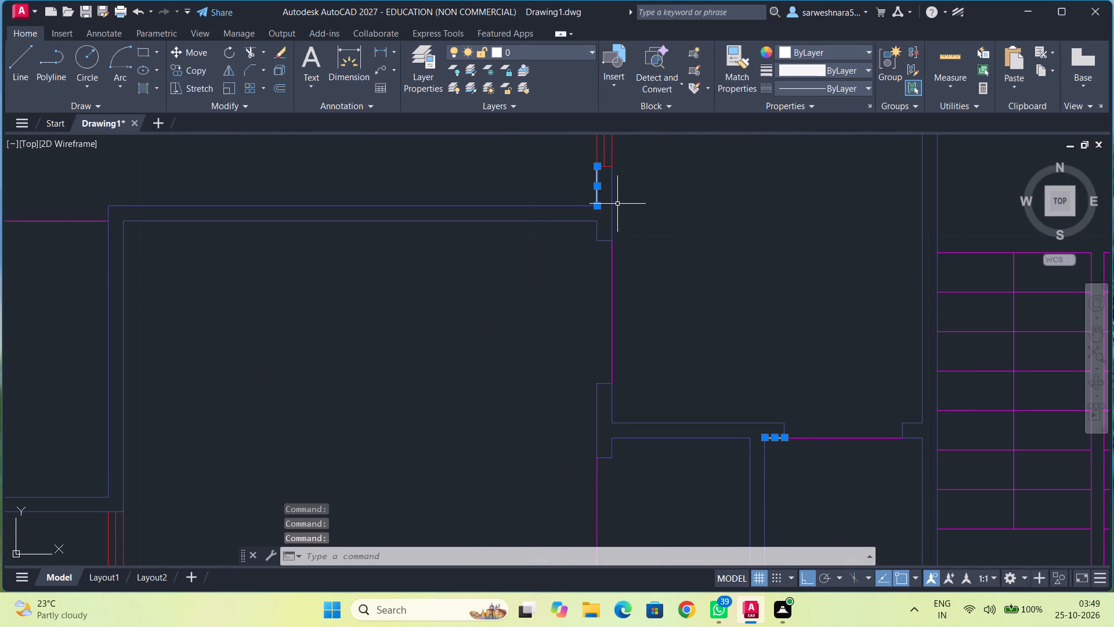
Add the short white lines at the central junction, northwest room's southwest corner and northeast partition's base, and colour the whole selection 69,84,165.
scroll(718, 282, "down", 3)
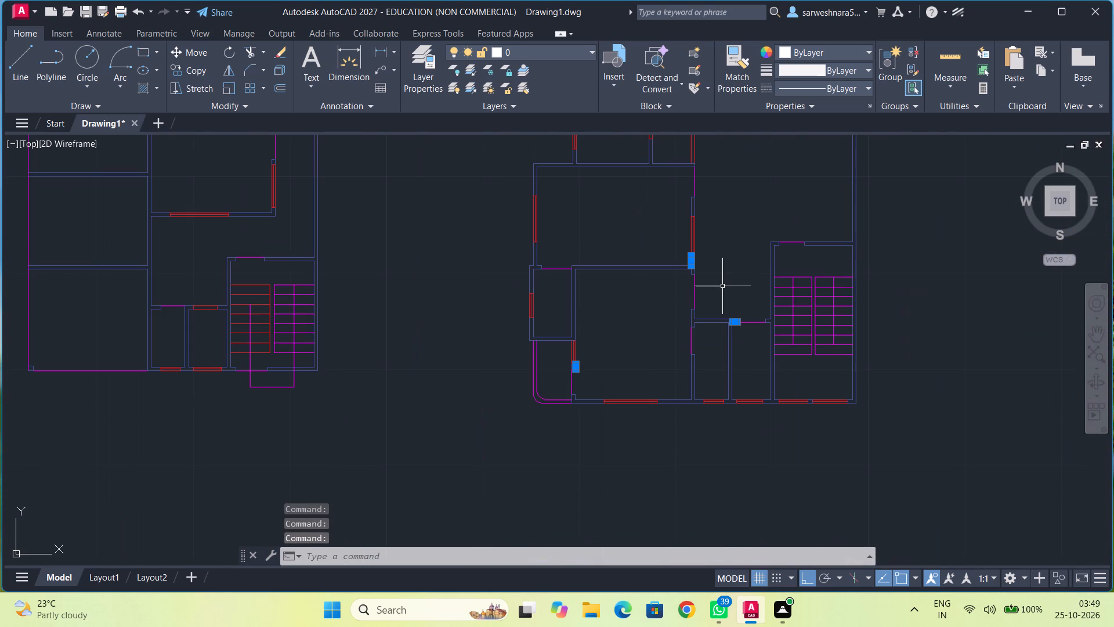
middle_click_drag(722, 280, 689, 457)
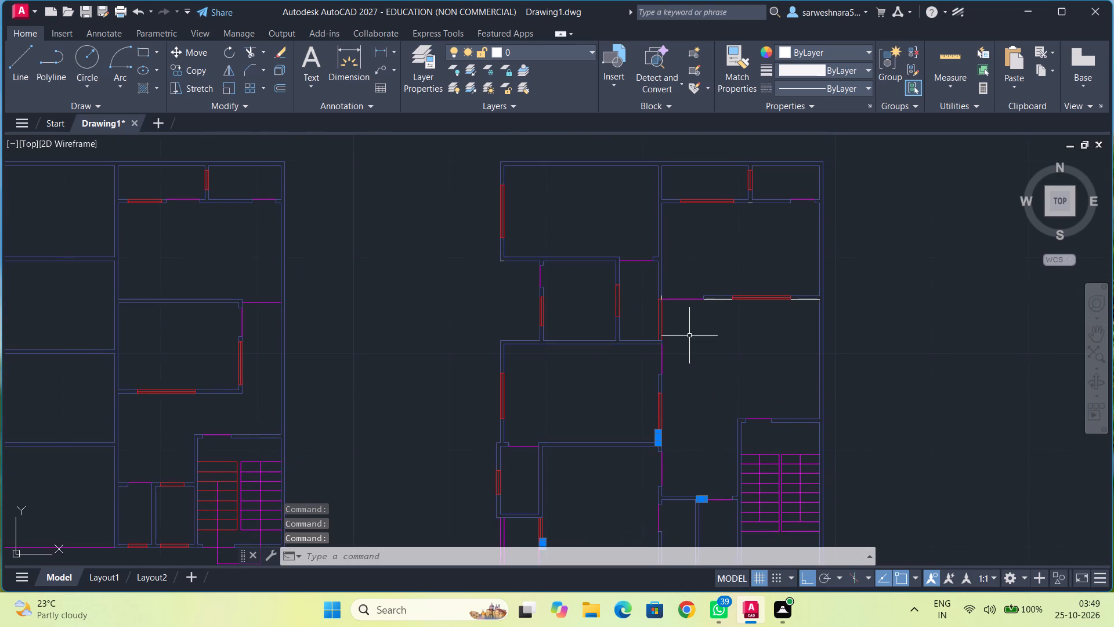
middle_click_drag(689, 336, 685, 401)
scroll(688, 392, "up", 2)
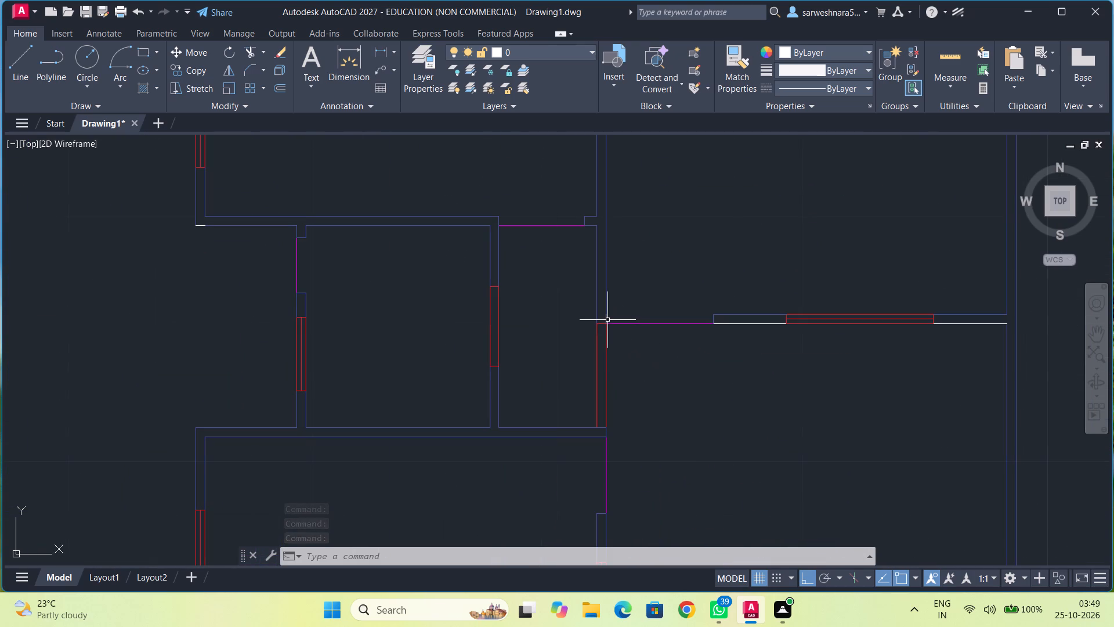
left_click(605, 320)
middle_click_drag(548, 304, 922, 398)
scroll(630, 341, "up", 2)
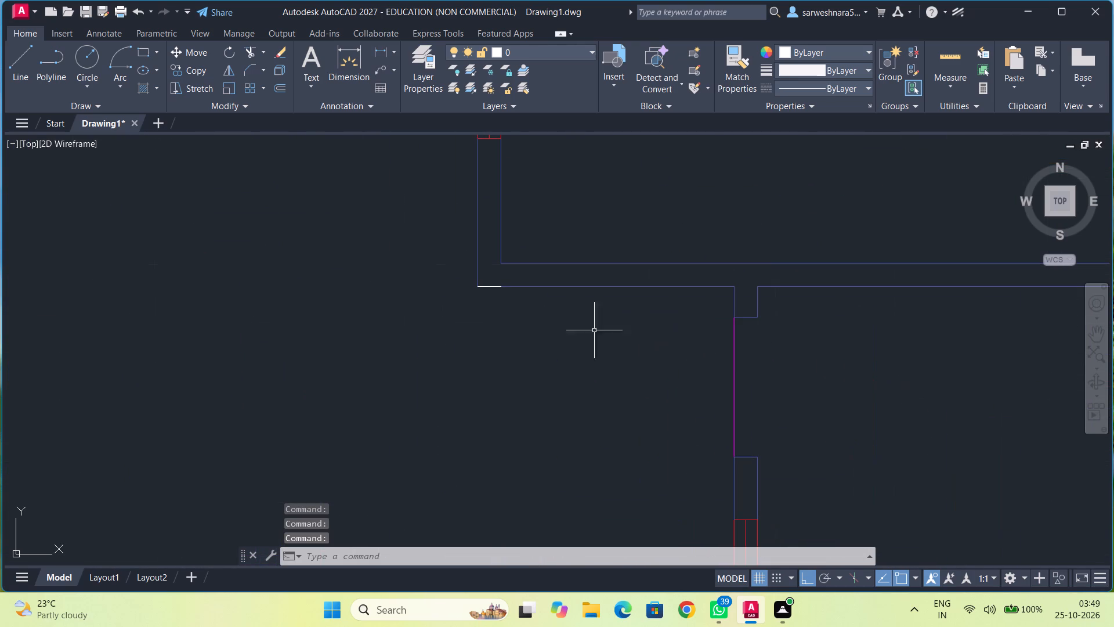
left_click(493, 287)
scroll(574, 341, "down", 3)
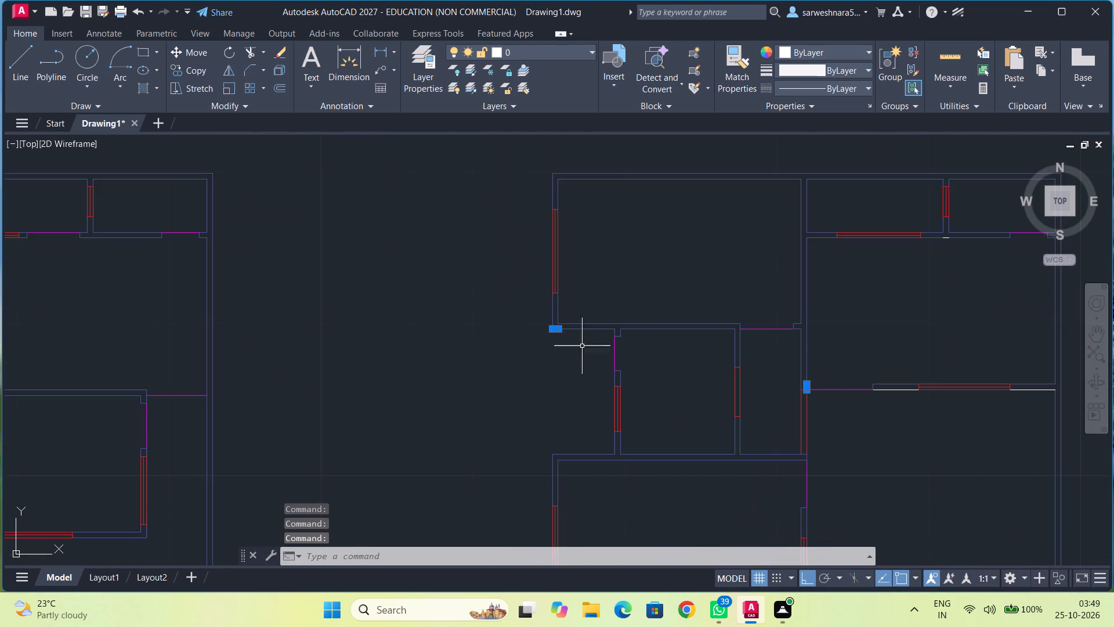
middle_click_drag(1007, 302, 636, 363)
scroll(596, 359, "up", 2)
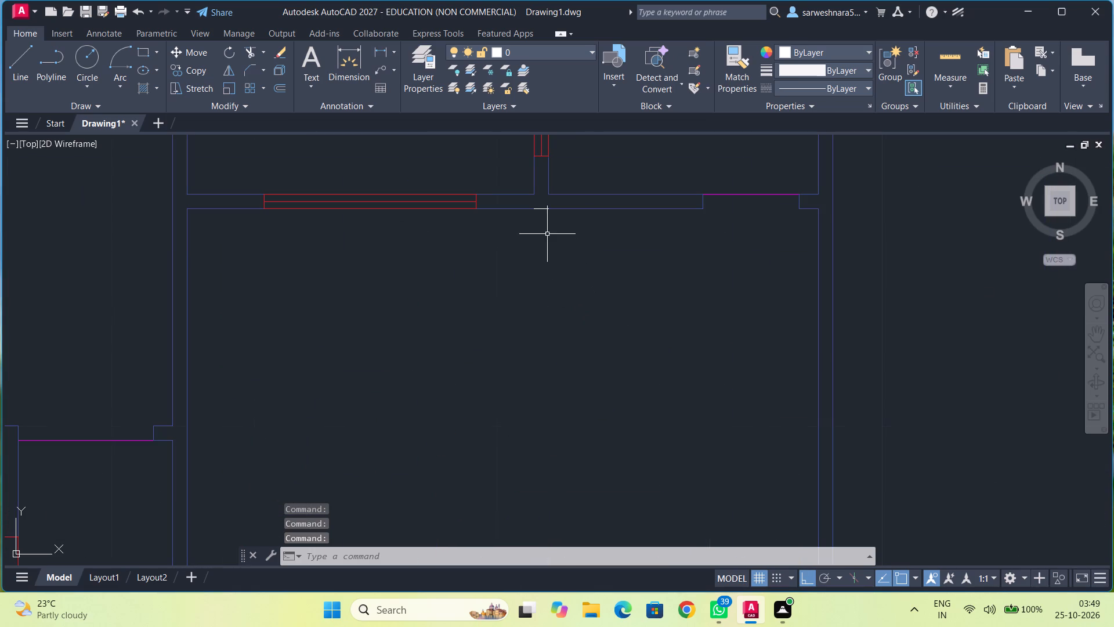
left_click(541, 209)
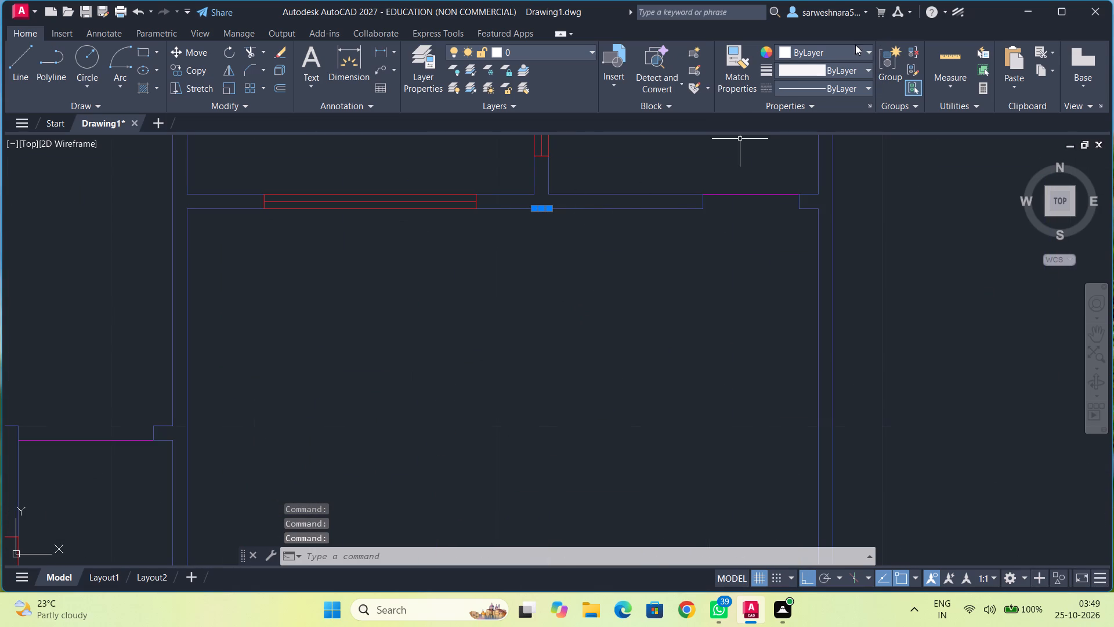
left_click(855, 45)
left_click(855, 114)
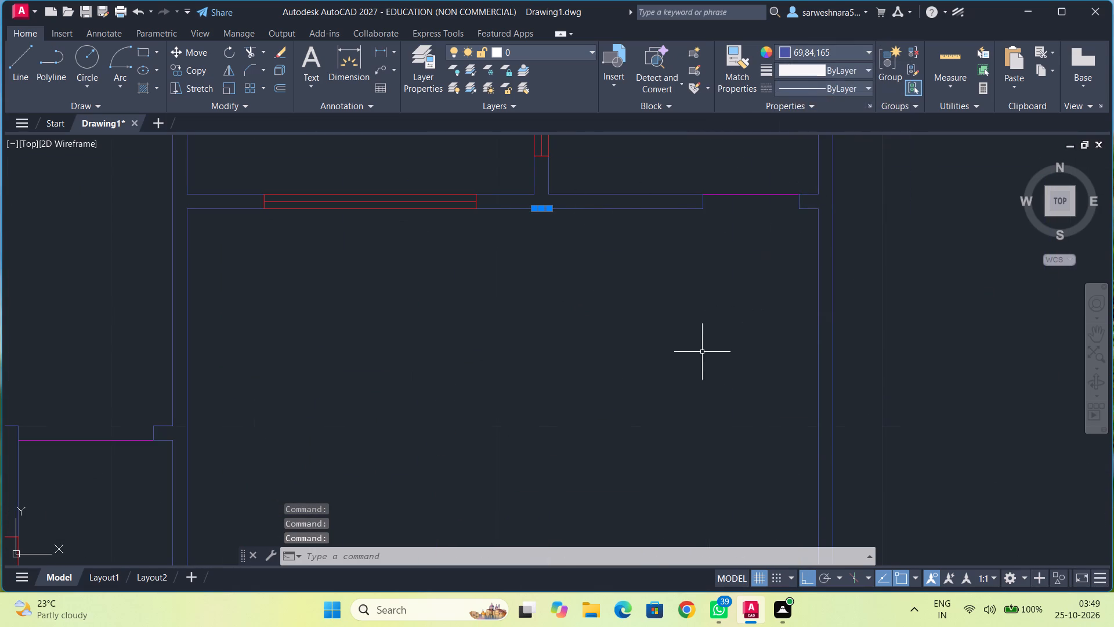
key("Escape")
Break the white south line of the east hall's window wall at both ends of the window using Break at Point.
scroll(688, 359, "down", 2)
middle_click_drag(646, 369, 718, 291)
middle_click_drag(656, 328, 656, 325)
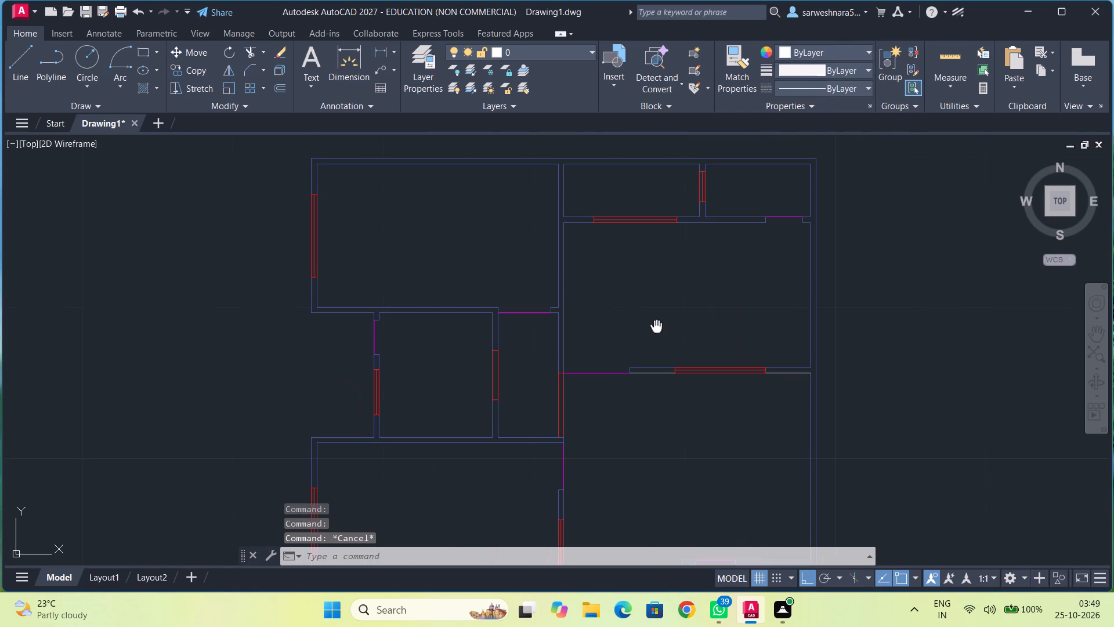
middle_click_drag(656, 325, 659, 300)
scroll(645, 352, "up", 3)
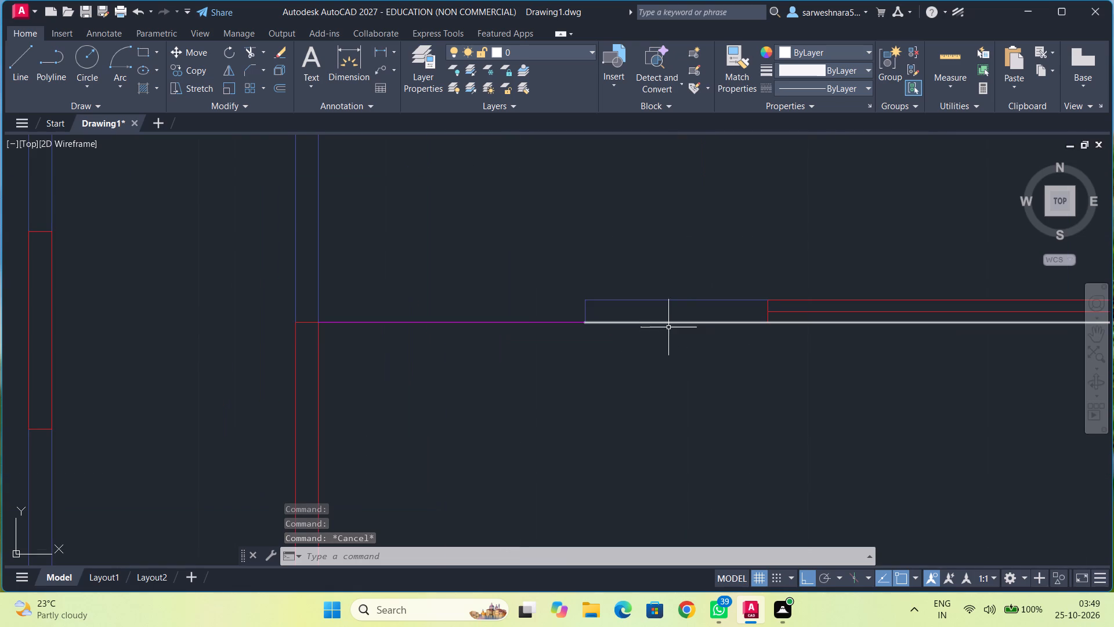
right_click(679, 355)
key("Escape")
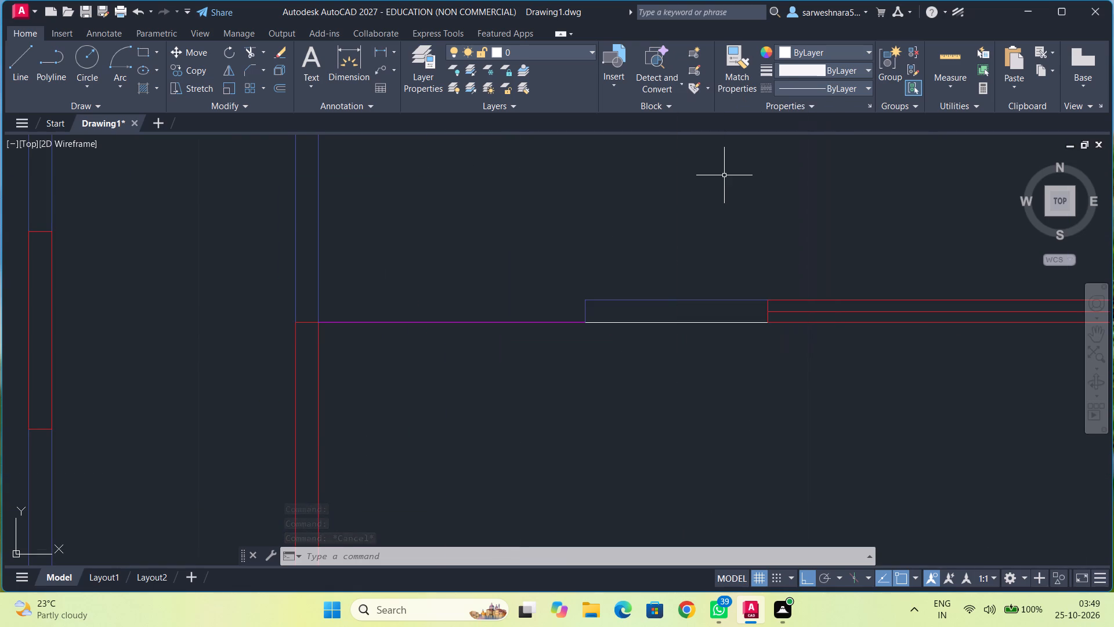
type("bre")
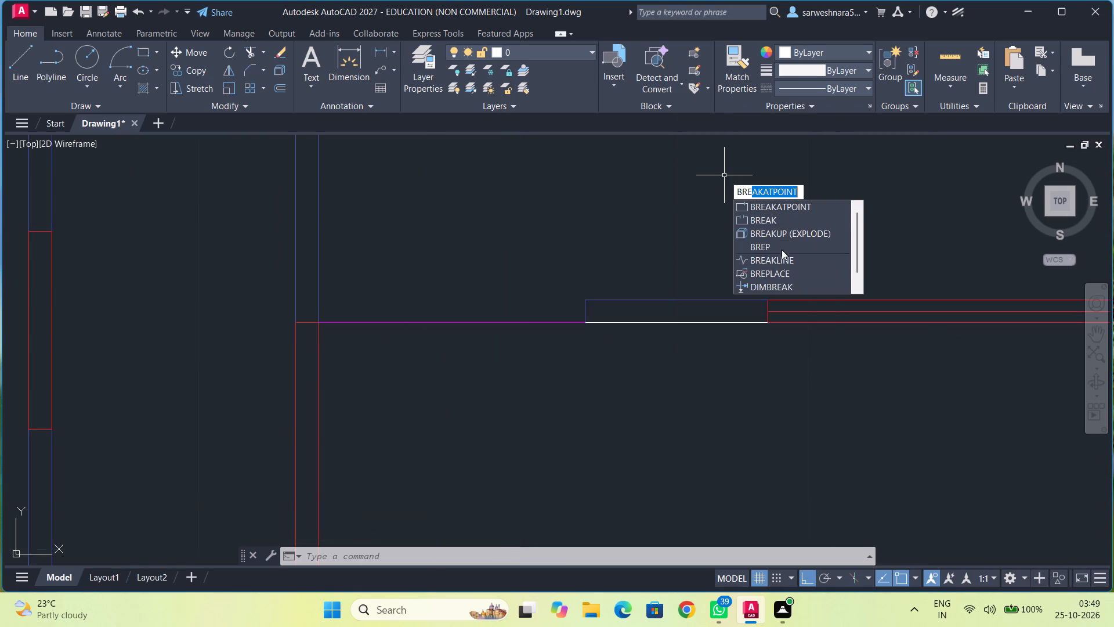
left_click(782, 208)
left_click(724, 324)
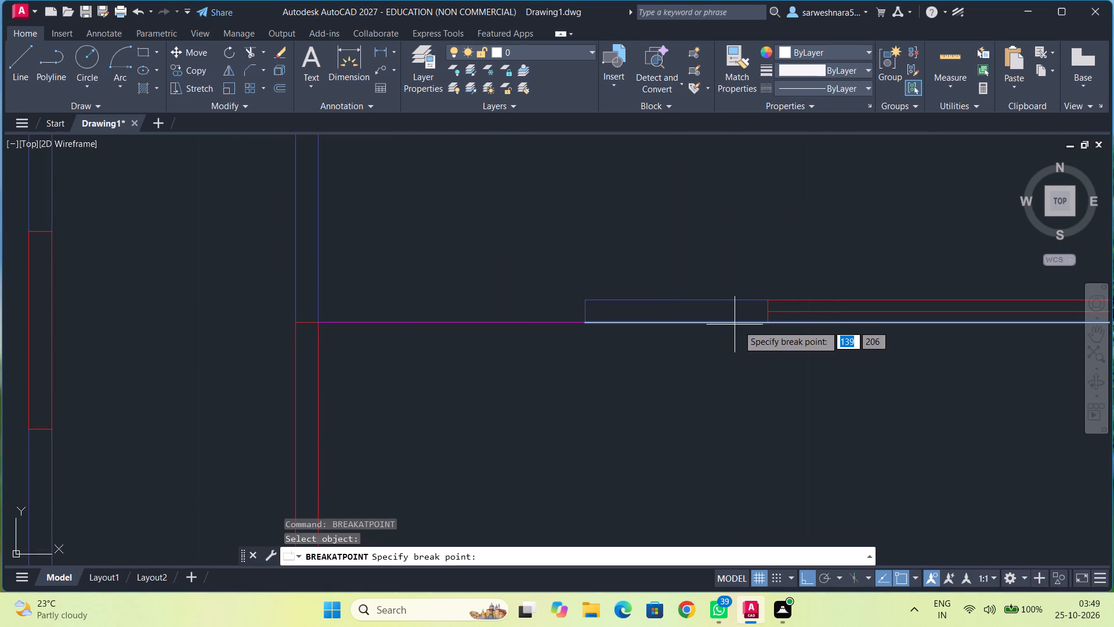
left_click(768, 323)
right_click(769, 336)
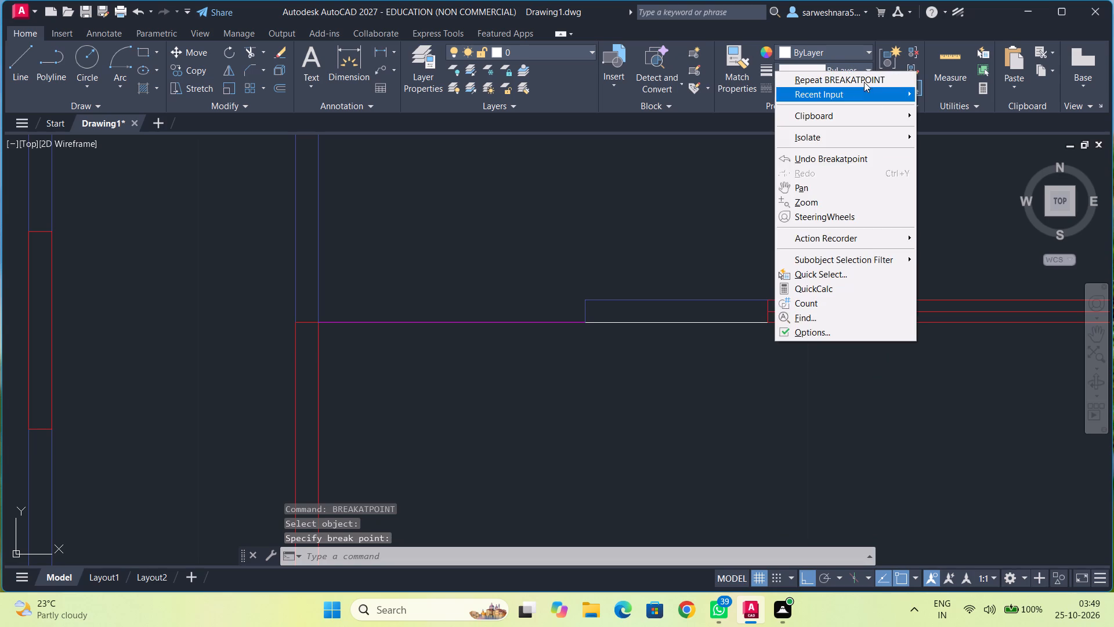
left_click(862, 79)
middle_click_drag(978, 380, 393, 379)
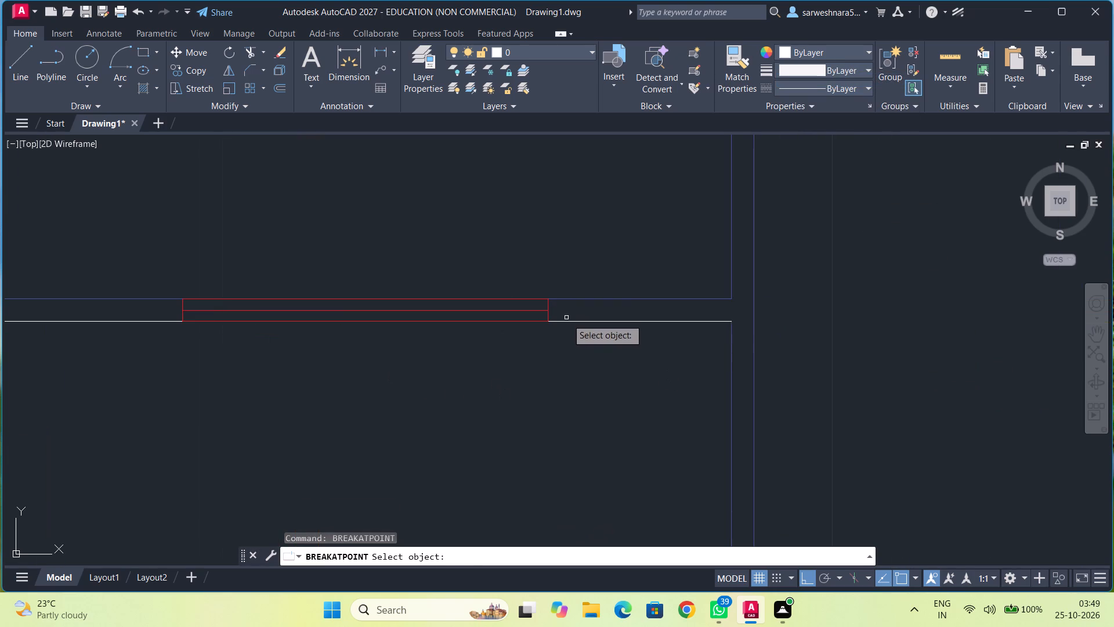
left_click(569, 320)
left_click(549, 320)
Set the colour of the broken wall line pieces on both sides of the east hall's window to 69,84,165.
left_click(569, 322)
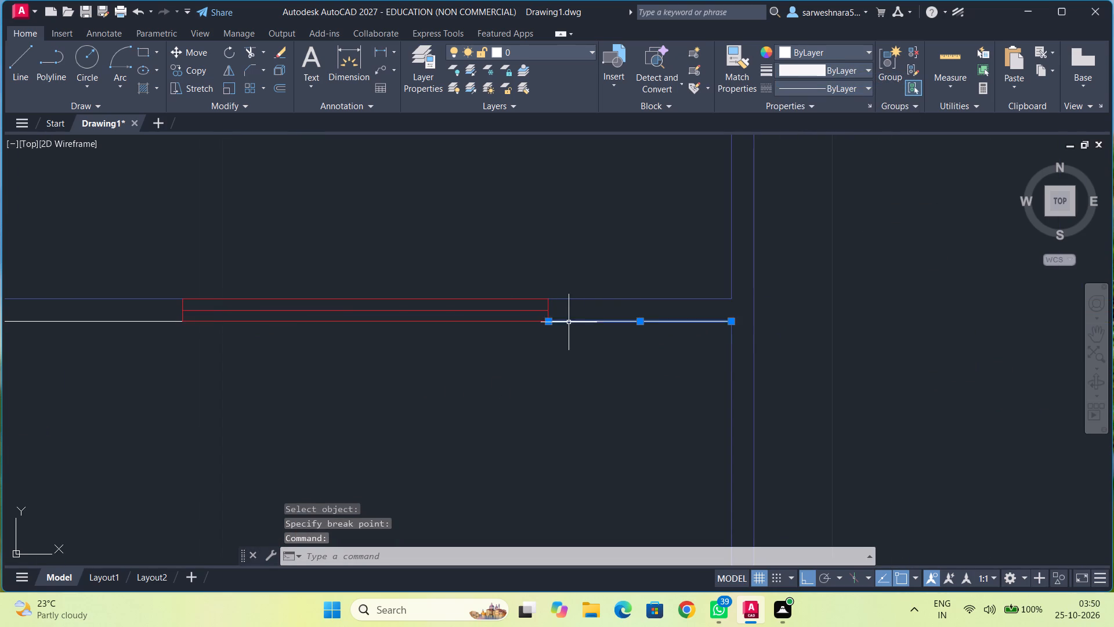
middle_click_drag(506, 364, 1113, 382)
scroll(517, 364, "down", 1)
left_click(848, 355)
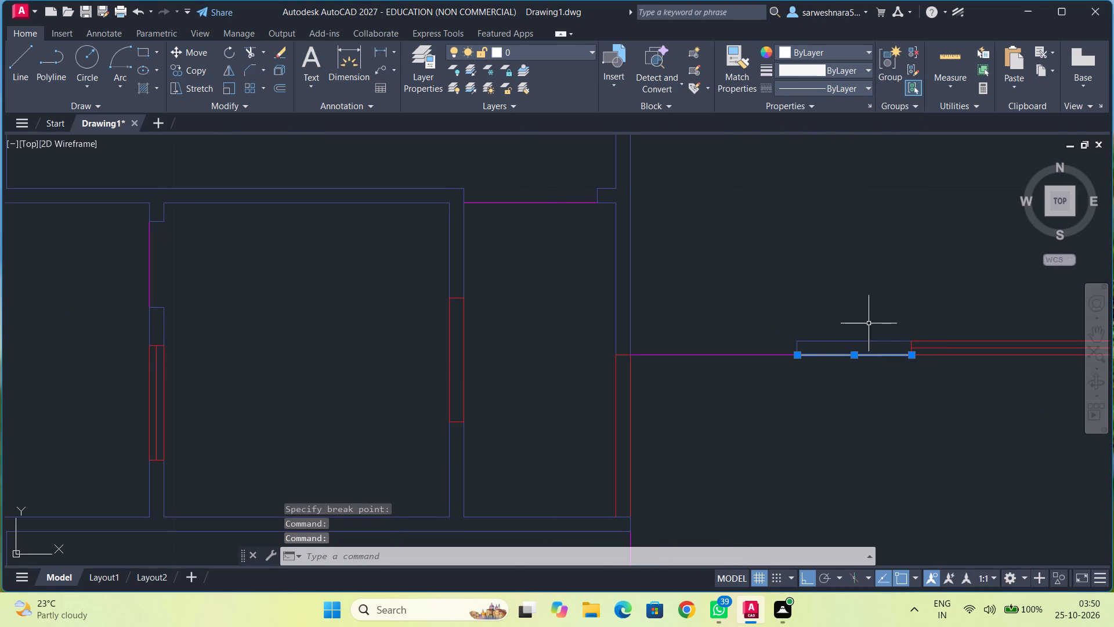
left_click(850, 55)
left_click(856, 119)
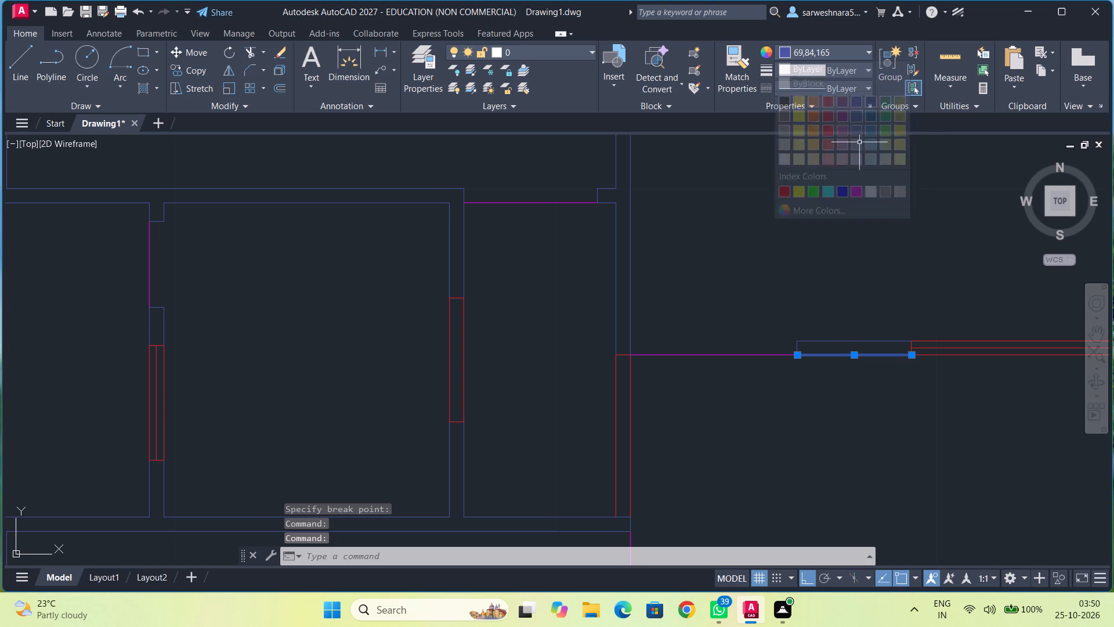
scroll(862, 252, "down", 1)
key("Escape")
Look over both floor plans for any wall, window or opening lines still missing their colour.
scroll(862, 252, "down", 2)
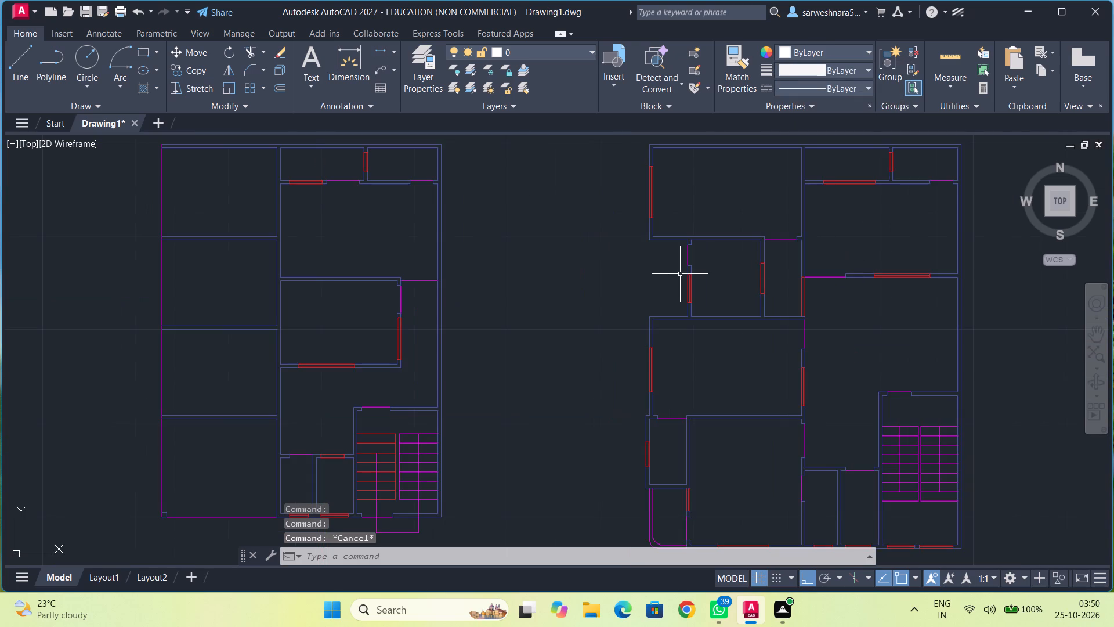
scroll(627, 278, "down", 1)
middle_click_drag(622, 278, 627, 278)
middle_click_drag(599, 280, 682, 320)
scroll(563, 282, "up", 2)
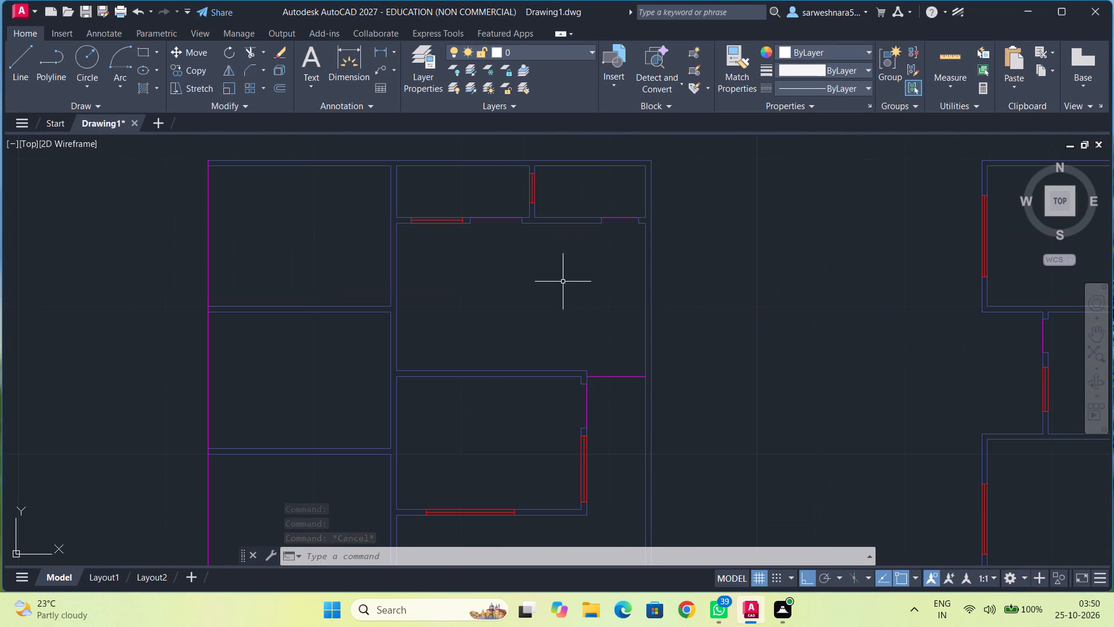
scroll(563, 282, "down", 1)
middle_click_drag(705, 314, 613, 245)
scroll(658, 285, "down", 1)
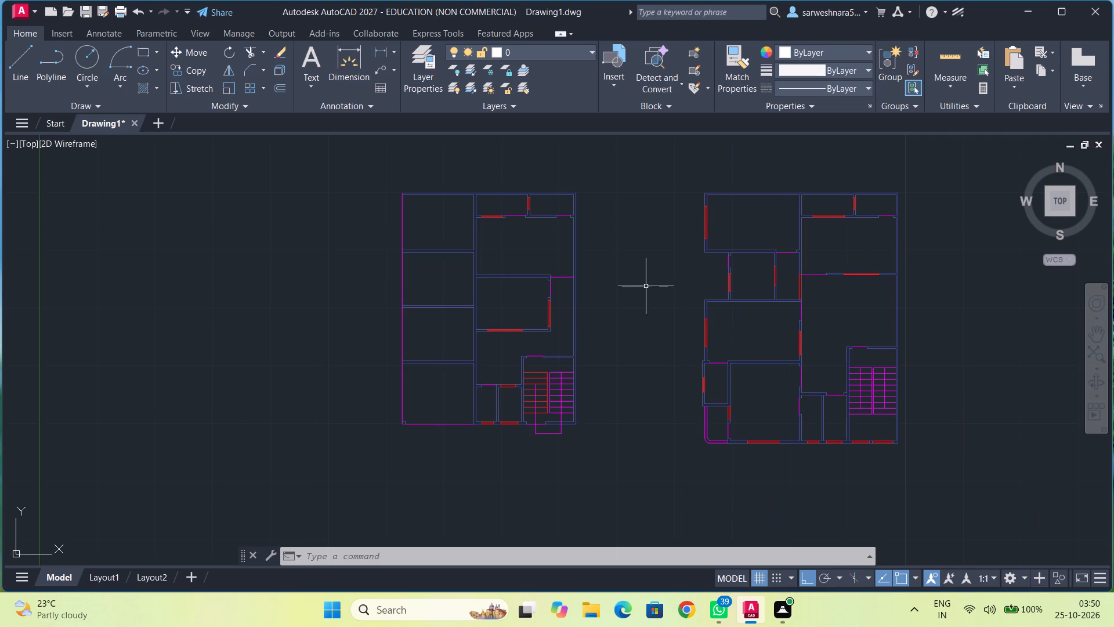
middle_click_drag(635, 287, 603, 300)
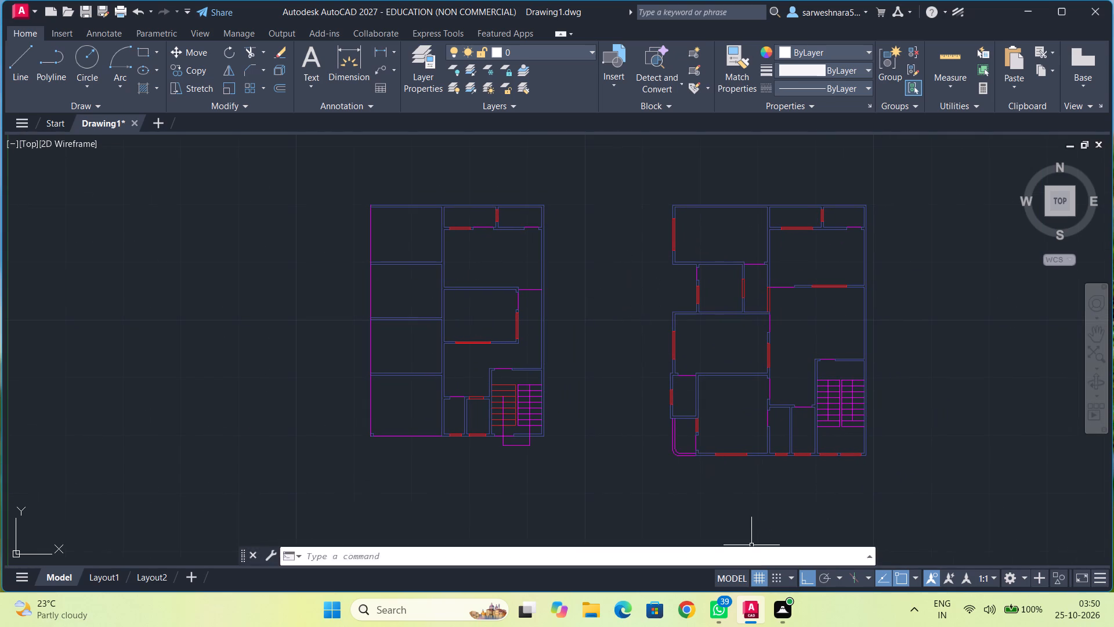
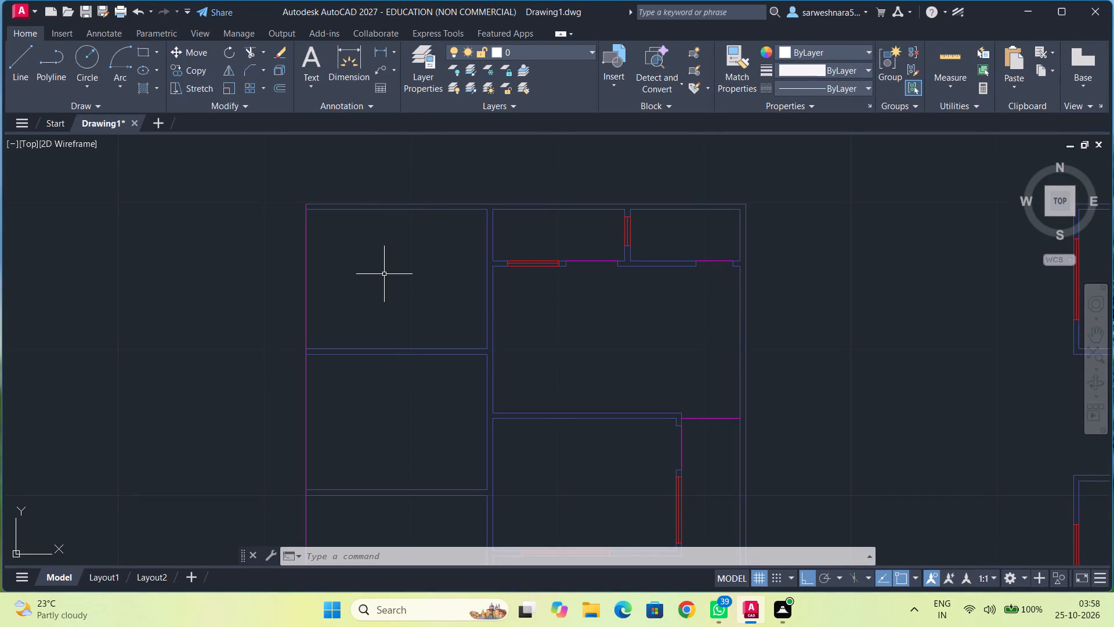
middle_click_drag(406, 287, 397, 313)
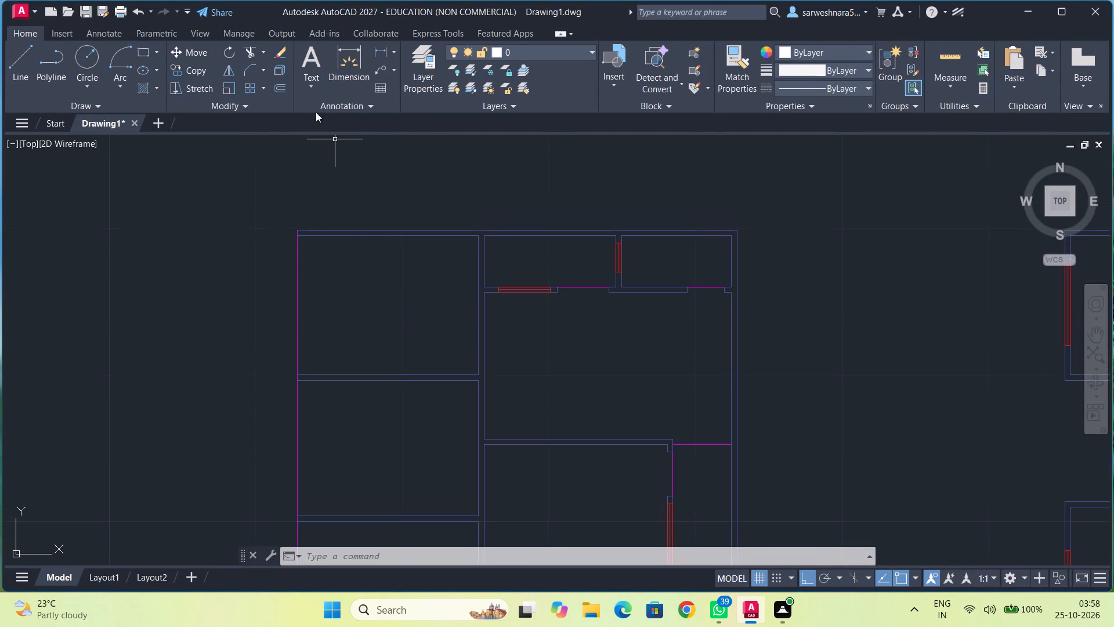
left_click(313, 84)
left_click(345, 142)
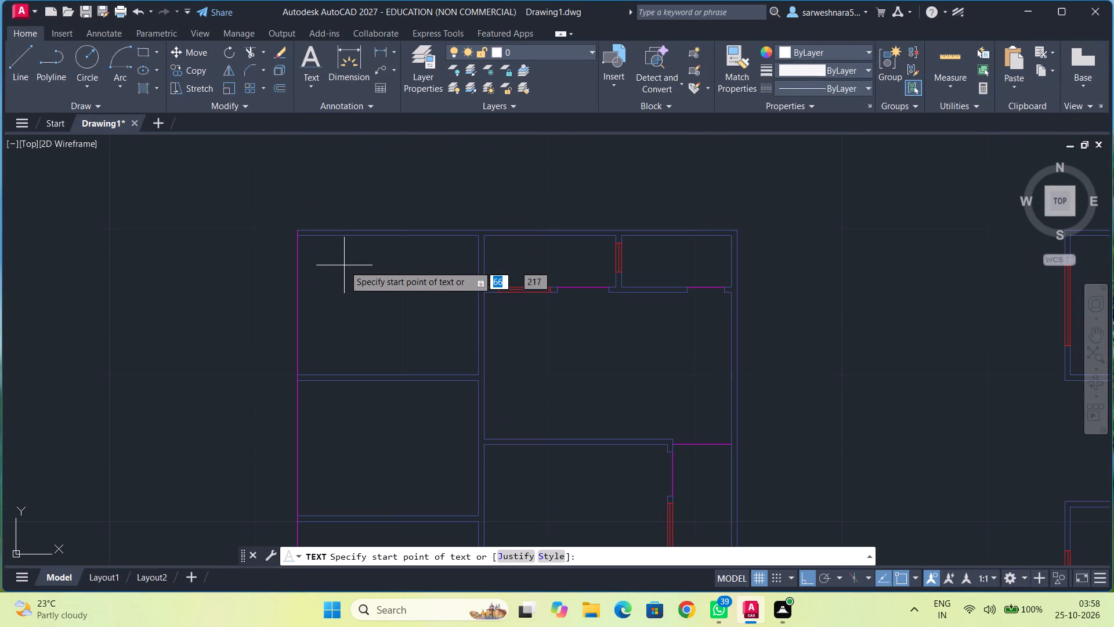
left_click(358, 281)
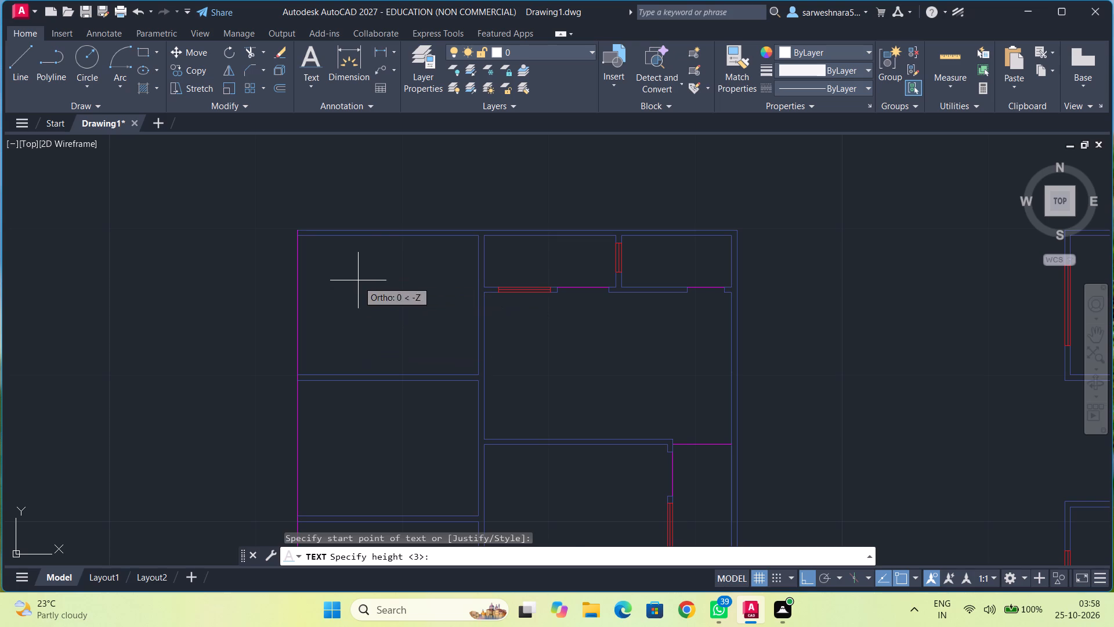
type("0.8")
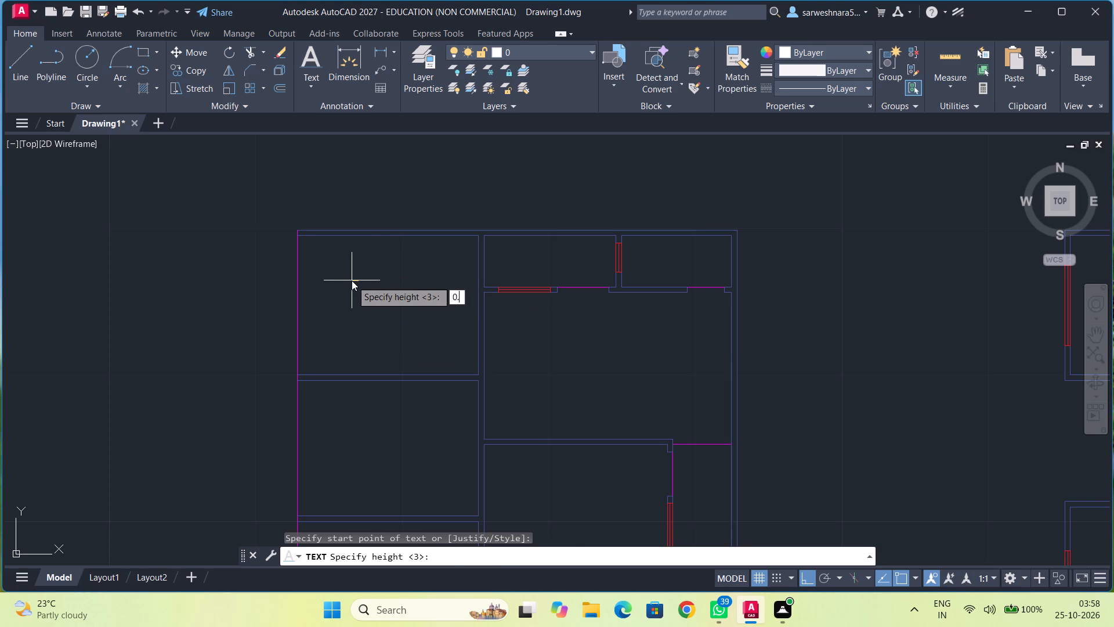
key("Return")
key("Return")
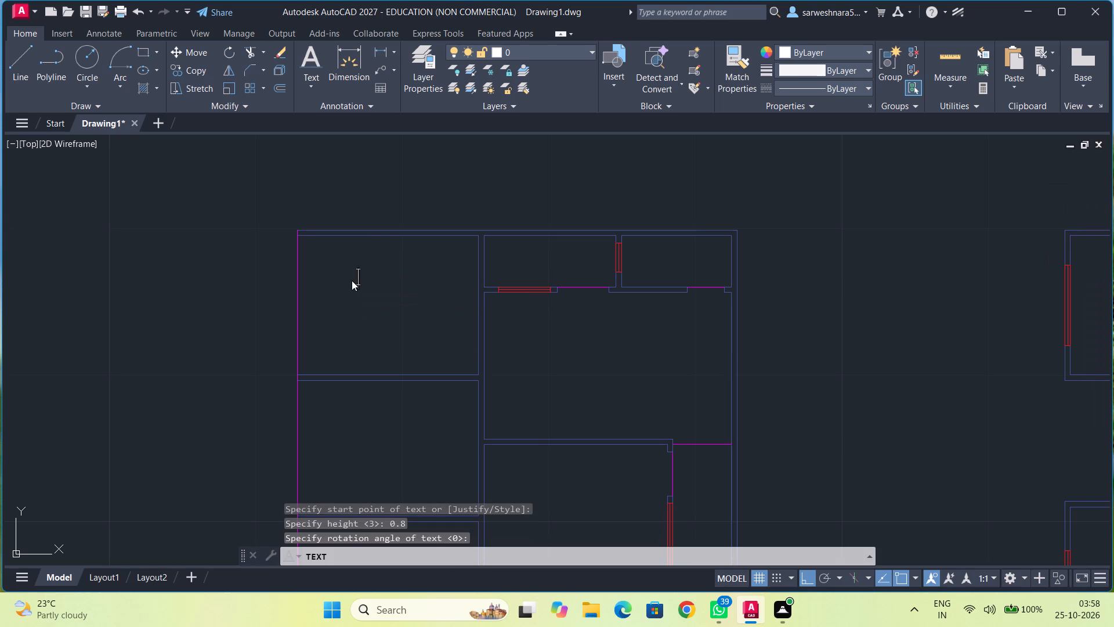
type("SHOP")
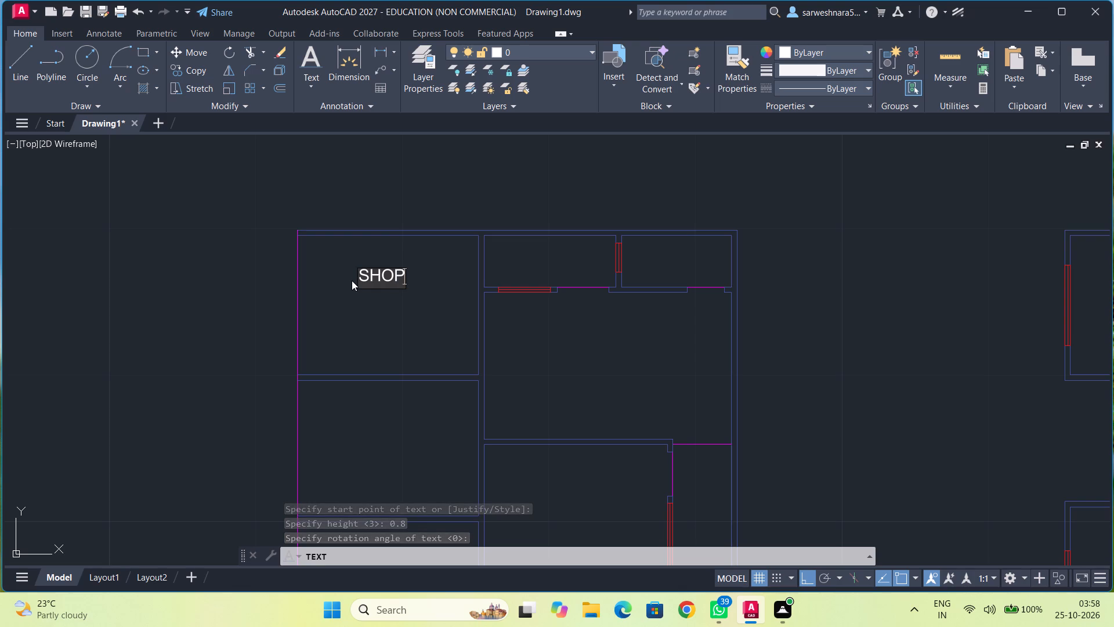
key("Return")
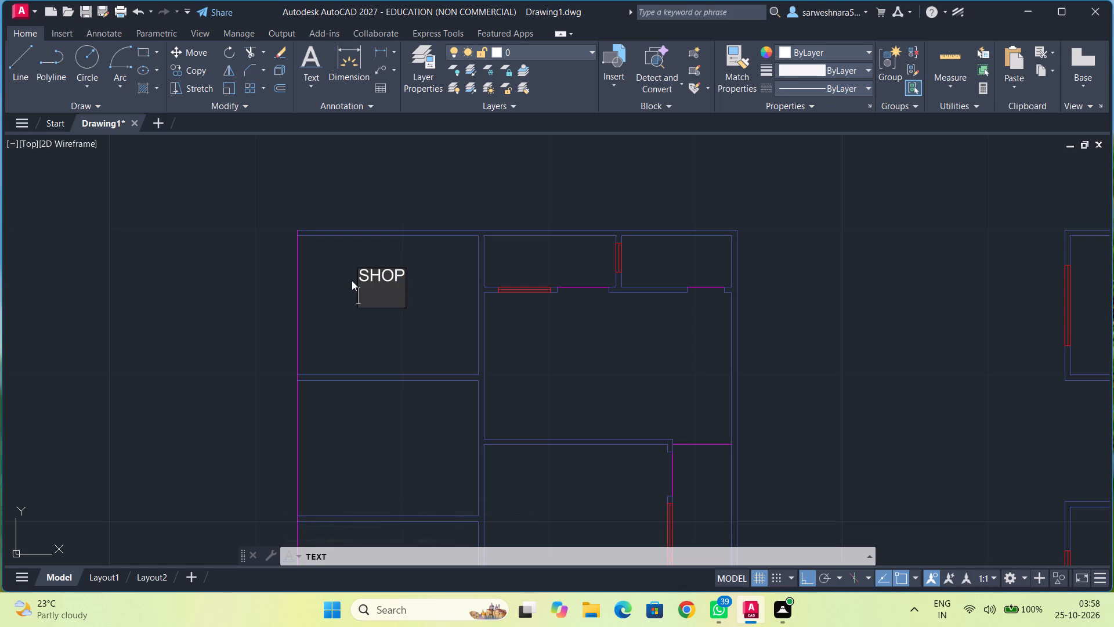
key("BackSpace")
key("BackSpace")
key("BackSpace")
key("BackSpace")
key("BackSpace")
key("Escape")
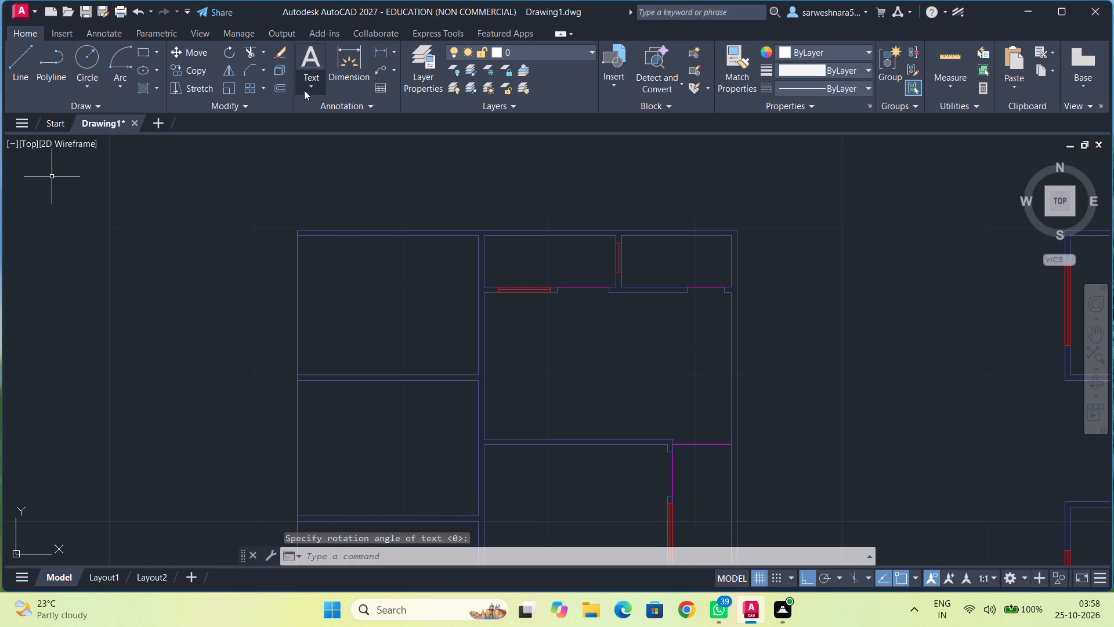
Add single-line text of height 0.5 and rotation 0 in the upper-left room of the left plan, reading SHOP over 12'0" X 9'6".
left_click(305, 88)
left_click(327, 136)
left_click(328, 282)
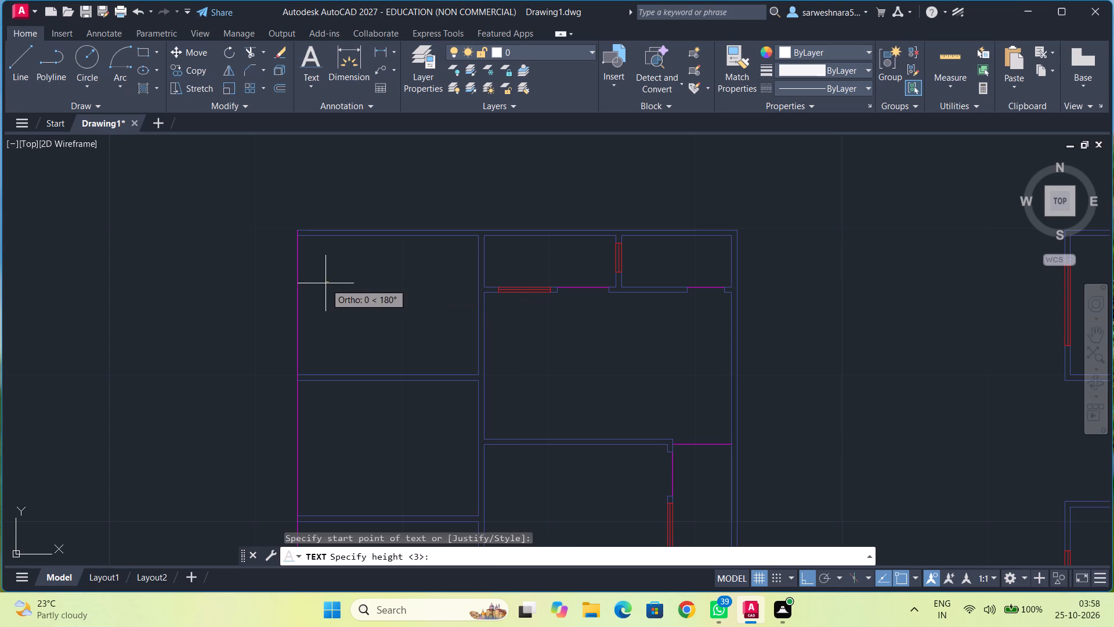
type("0.5")
key("Return")
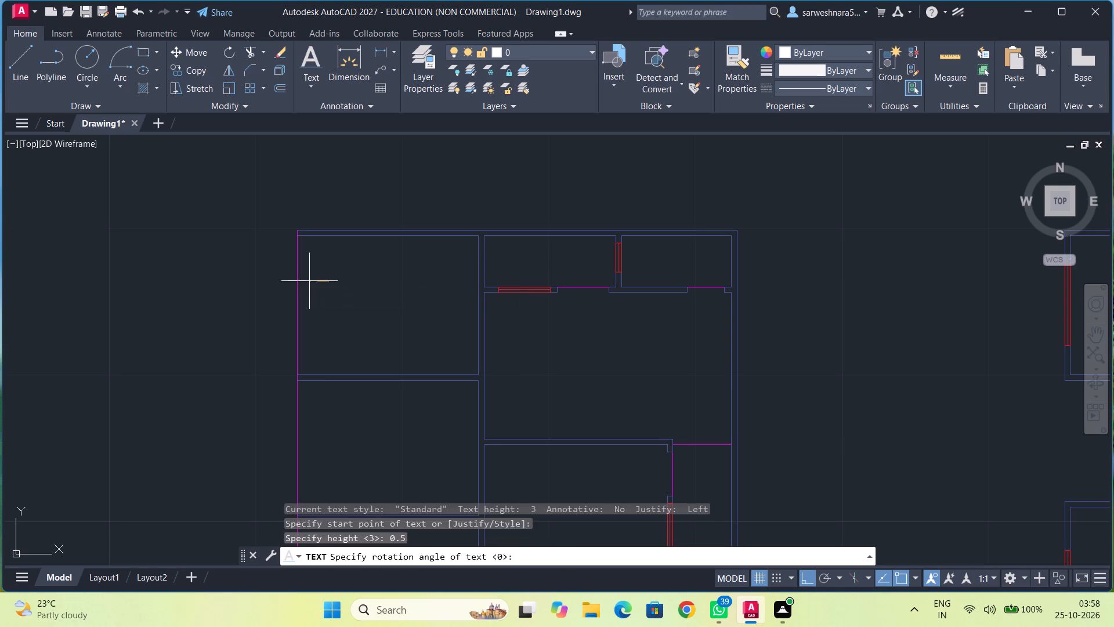
key("Return")
key("g")
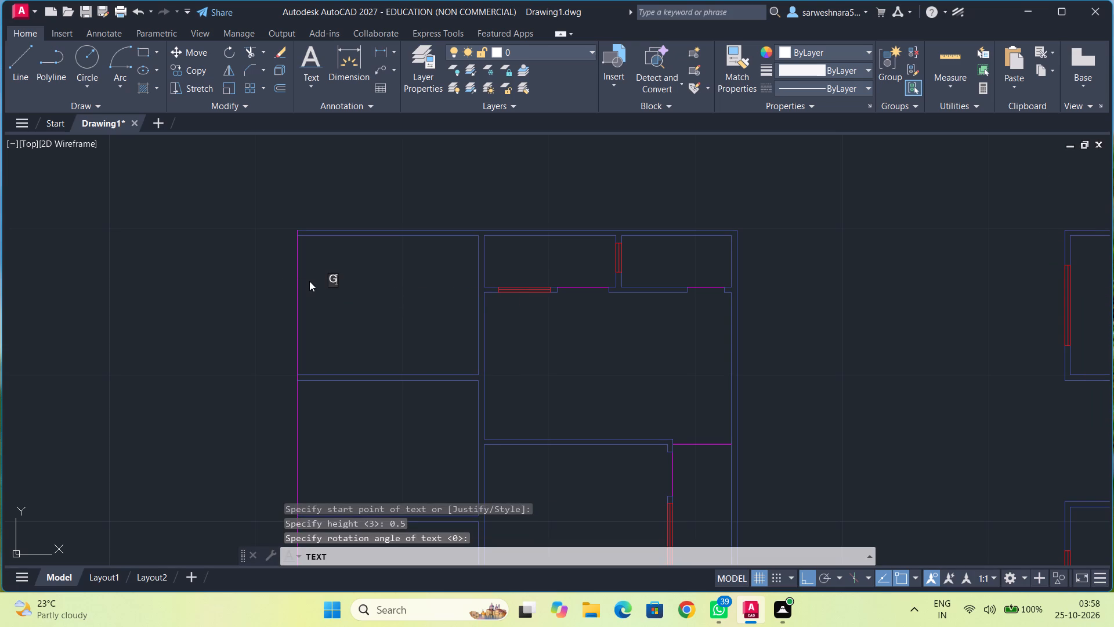
key("BackSpace")
key("BackSpace")
type("SHOP")
key("Return")
type("12'0\" X 9'6\"")
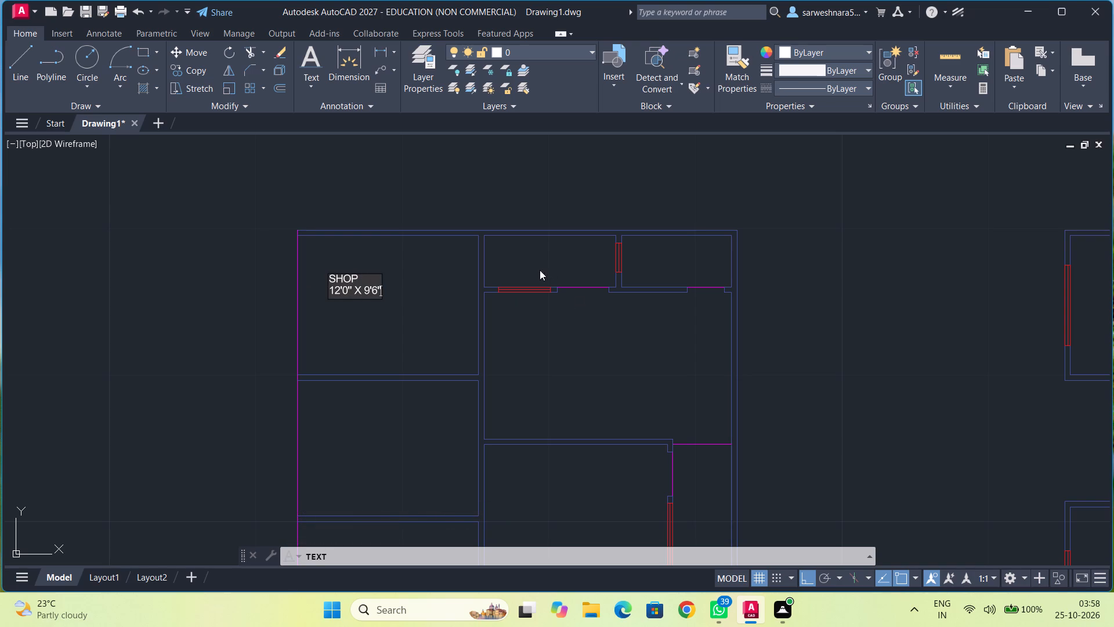
Label the narrow room adjoining the top shop as OPEN with 9'0" X 3'6" on the line below.
left_click(521, 247)
type("OPEN")
key("Return")
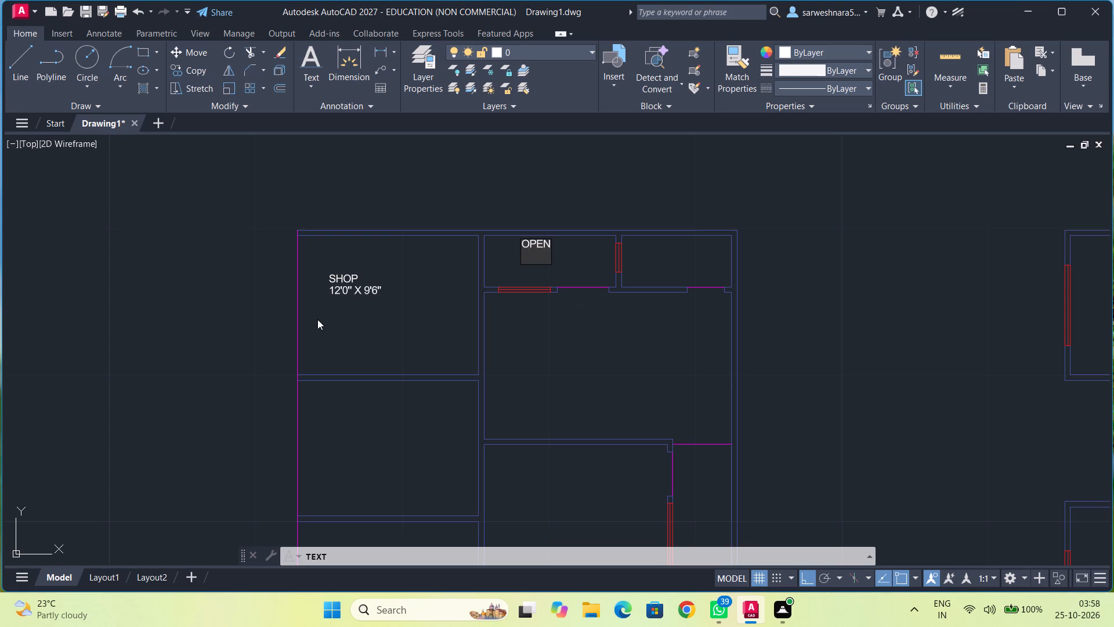
type("9'0\" X")
key("space")
type("3'6")
key("shift+quotedbl")
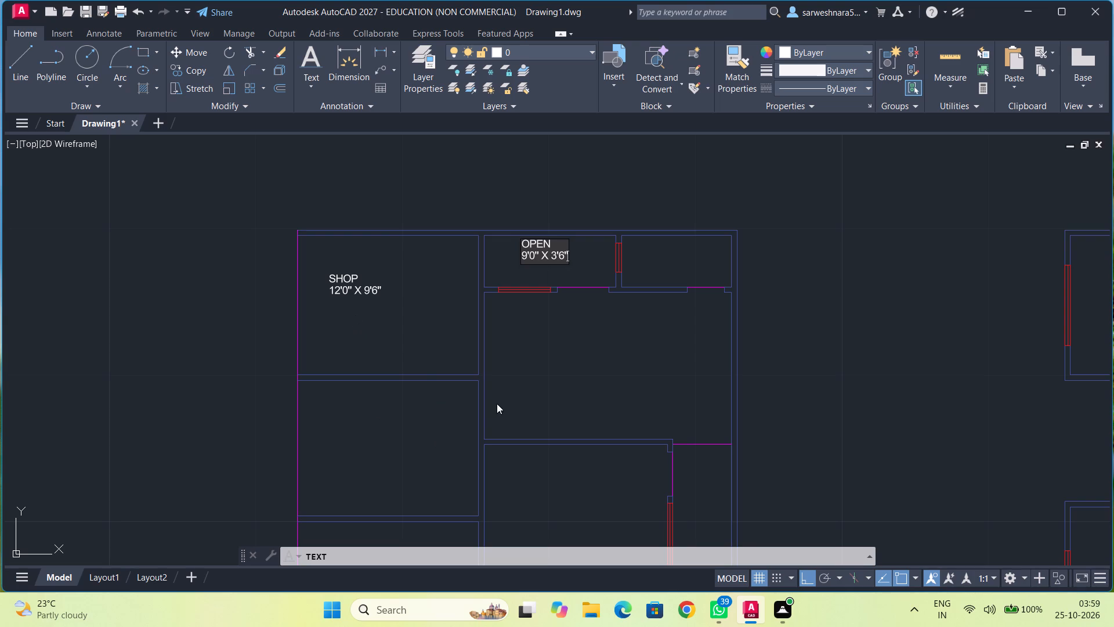
Label the second room down in the left column as SHOP with 12'0" X 9'3" beneath.
middle_click_drag(385, 428, 422, 273)
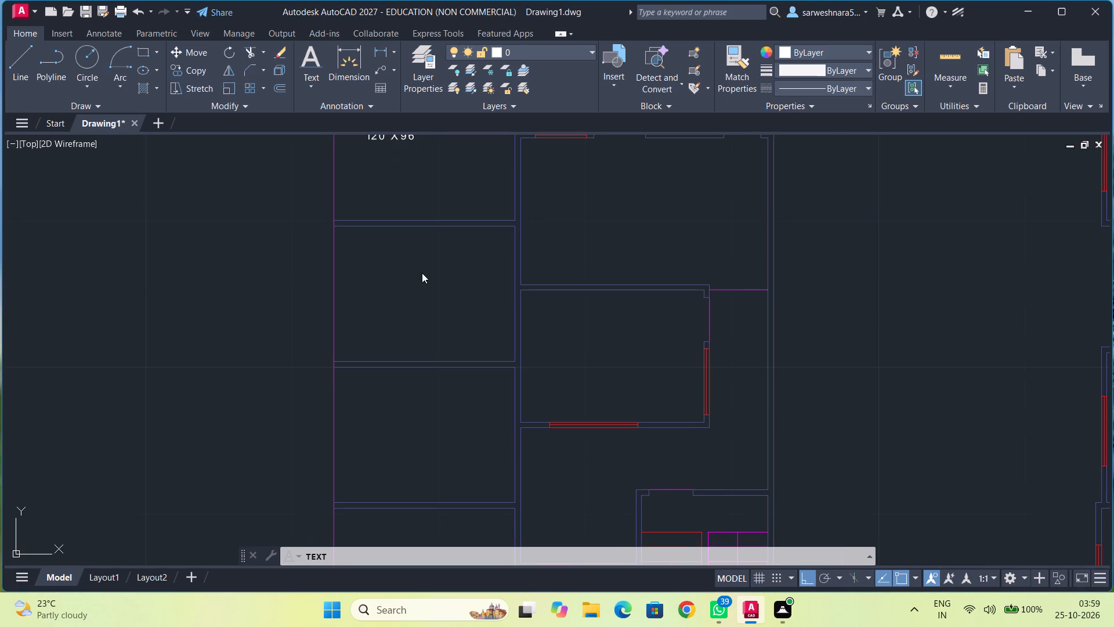
left_click(385, 263)
type("SHI")
key("BackSpace")
type("OP")
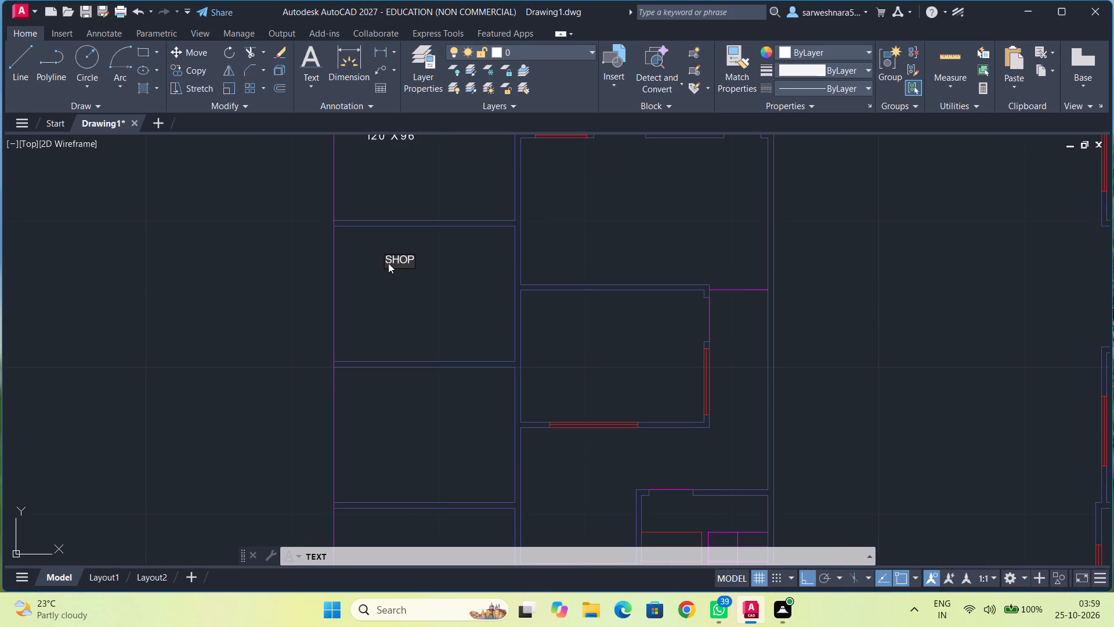
key("Return")
type("12'")
key("0")
type("\" X")
key("space")
type("9'3\"")
Label the third room down in the left column as SHOP with 12'0" X 9'3" beneath.
left_click(376, 403)
type("SHOP")
key("Return")
type("12'0\" X 9'3\"")
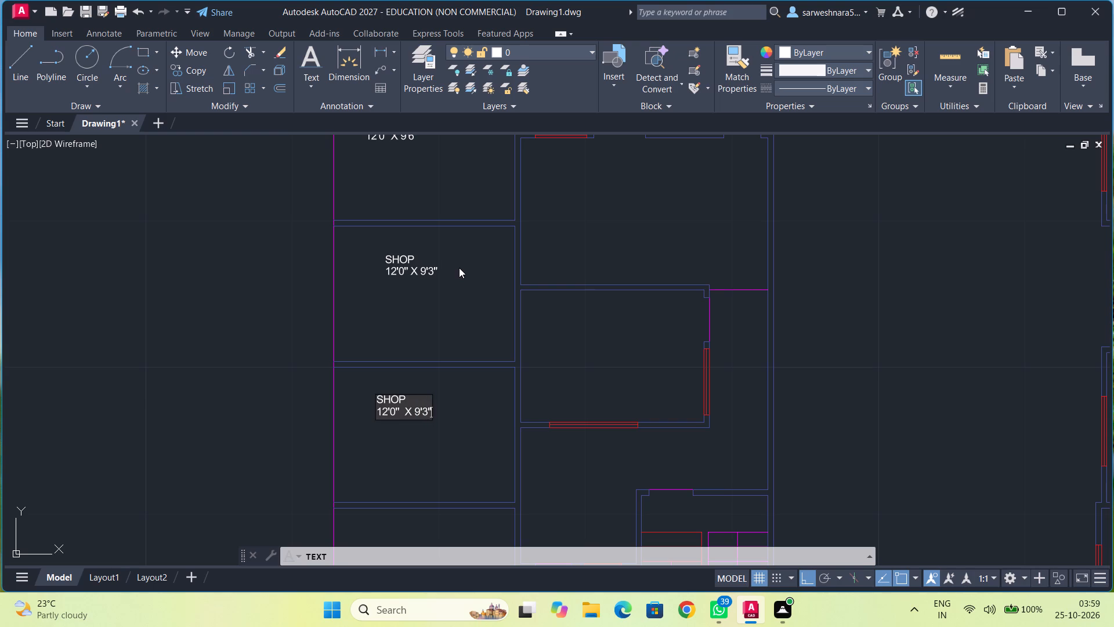
Label the bottom room of the left column as SHOP with 12'0" X 9'6" beneath.
scroll(469, 294, "down", 2)
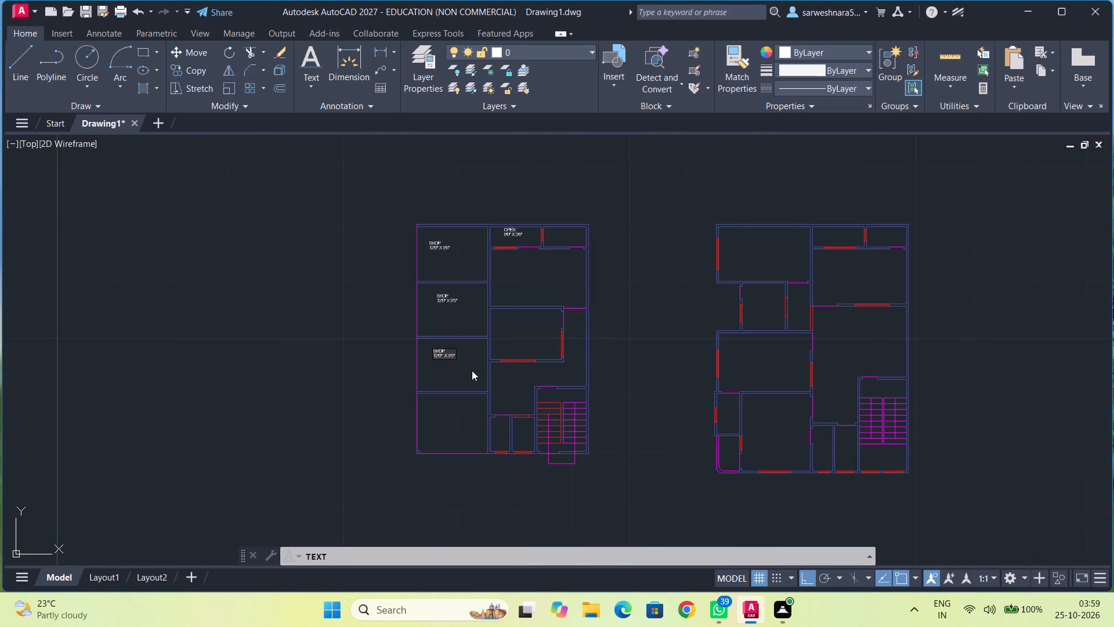
middle_click_drag(472, 375, 495, 264)
scroll(474, 313, "up", 2)
left_click(428, 274)
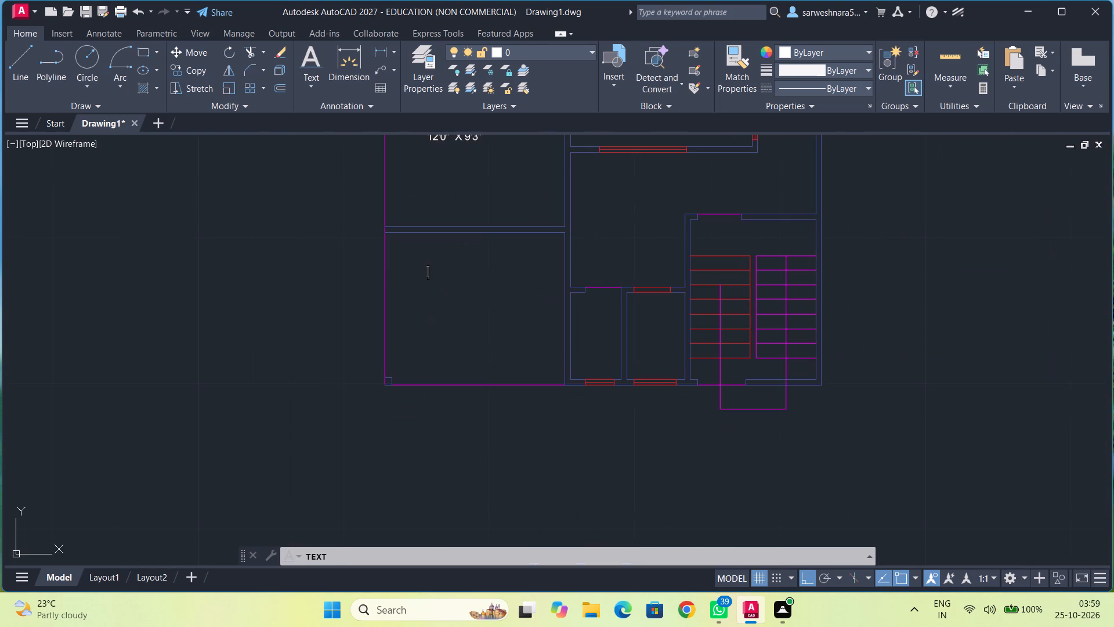
type("SHOP")
key("Return")
type("12'0\" X")
key("space")
type("9'6\"")
Add an R/S label just inside the lower edge of the bottom shop.
left_click(443, 374)
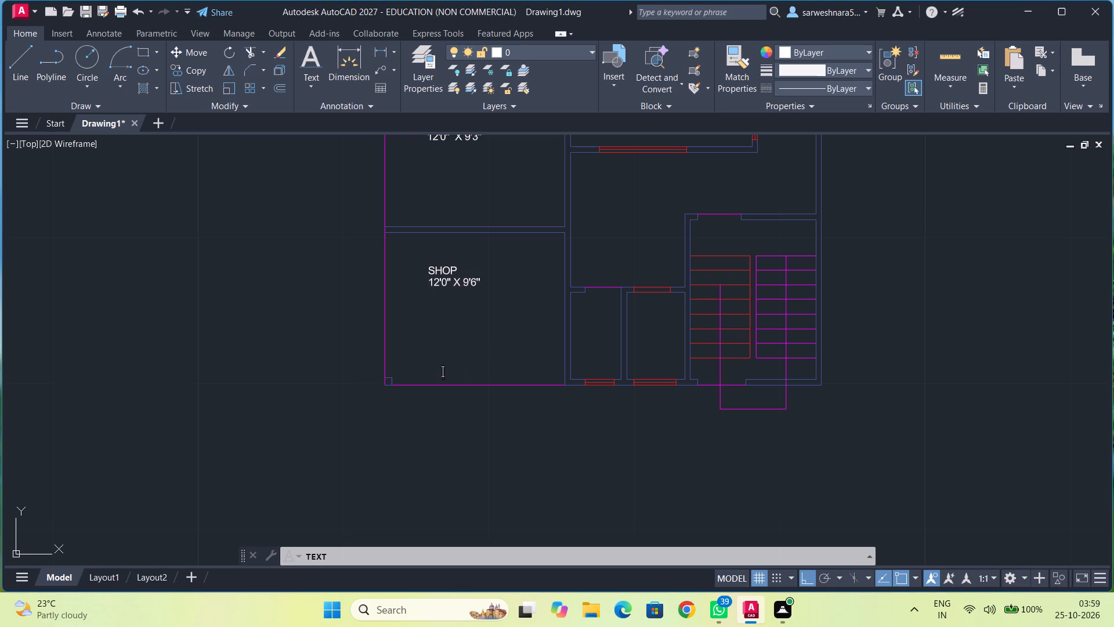
key("r")
type("/S")
Label the small room beside OPEN at the plan's top as BATH, with 7'0" X and 3'6" on two lines beneath.
scroll(542, 291, "down", 2)
middle_click_drag(546, 280, 468, 401)
middle_click_drag(542, 237, 536, 261)
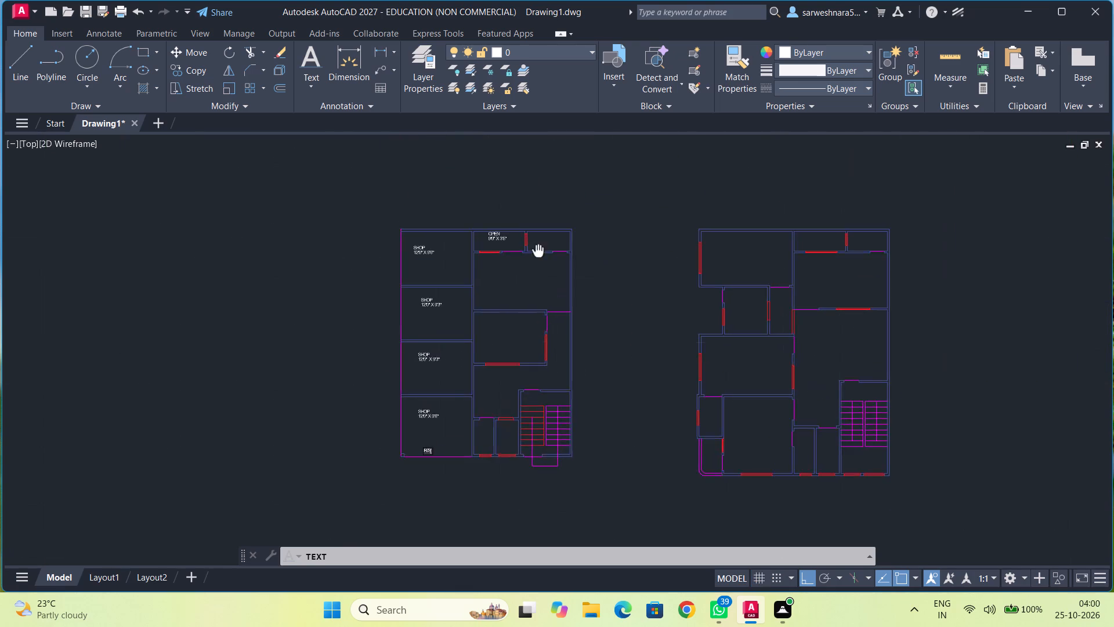
middle_click_drag(536, 261, 504, 312)
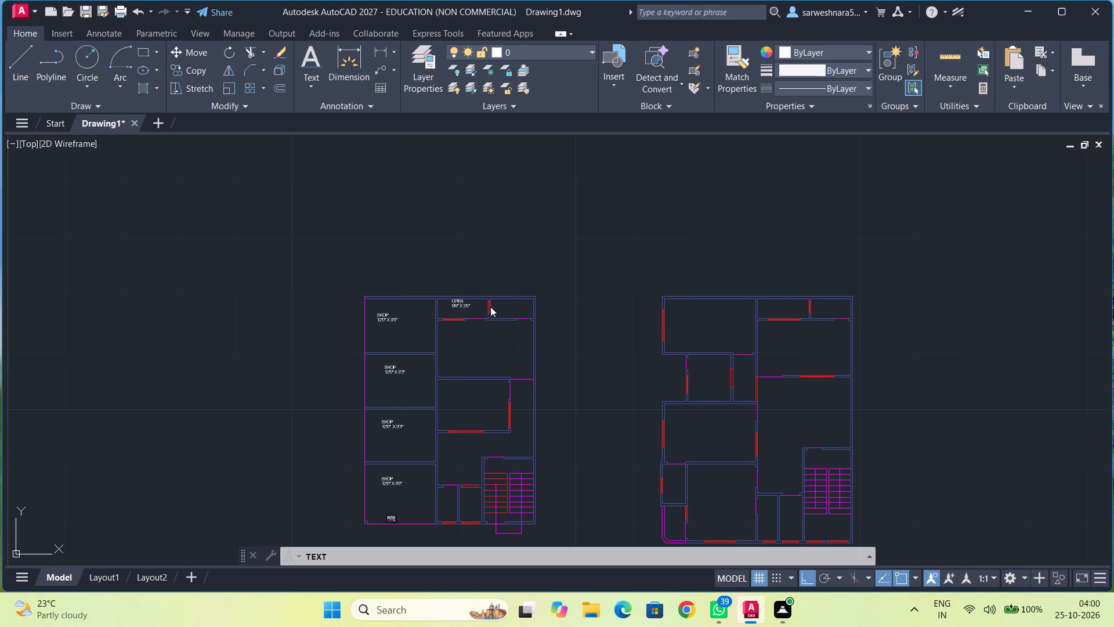
scroll(502, 294, "up", 3)
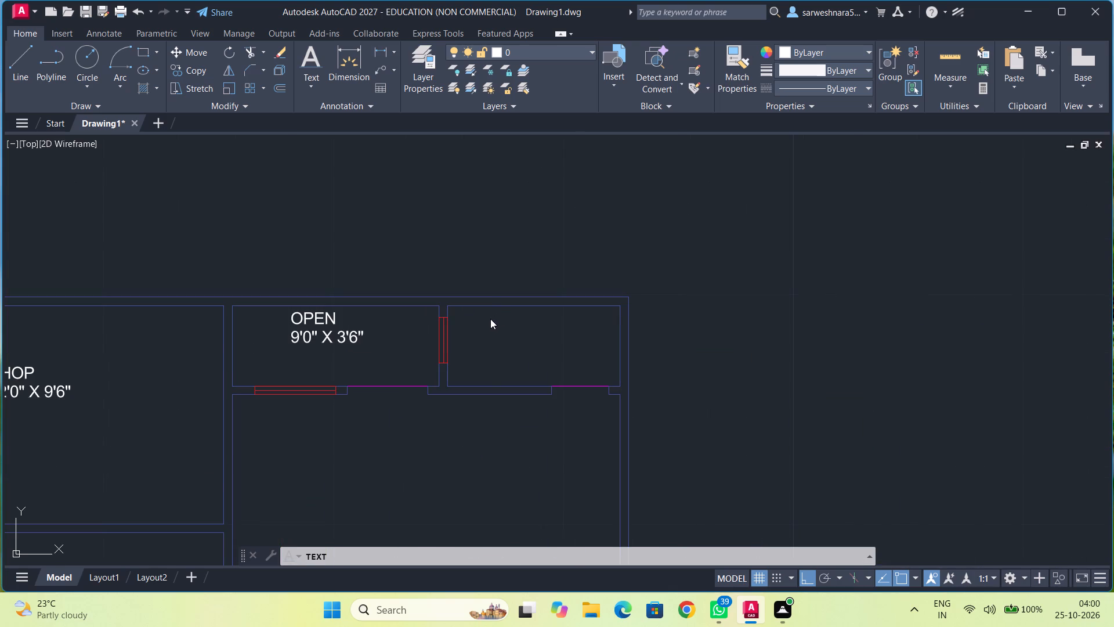
left_click(489, 320)
type("BATH")
key("Return")
type("3'6")
key("shift+quotedbl")
key("BackSpace")
key("BackSpace")
key("BackSpace")
key("BackSpace")
key("7")
type("'0\" X")
key("Return")
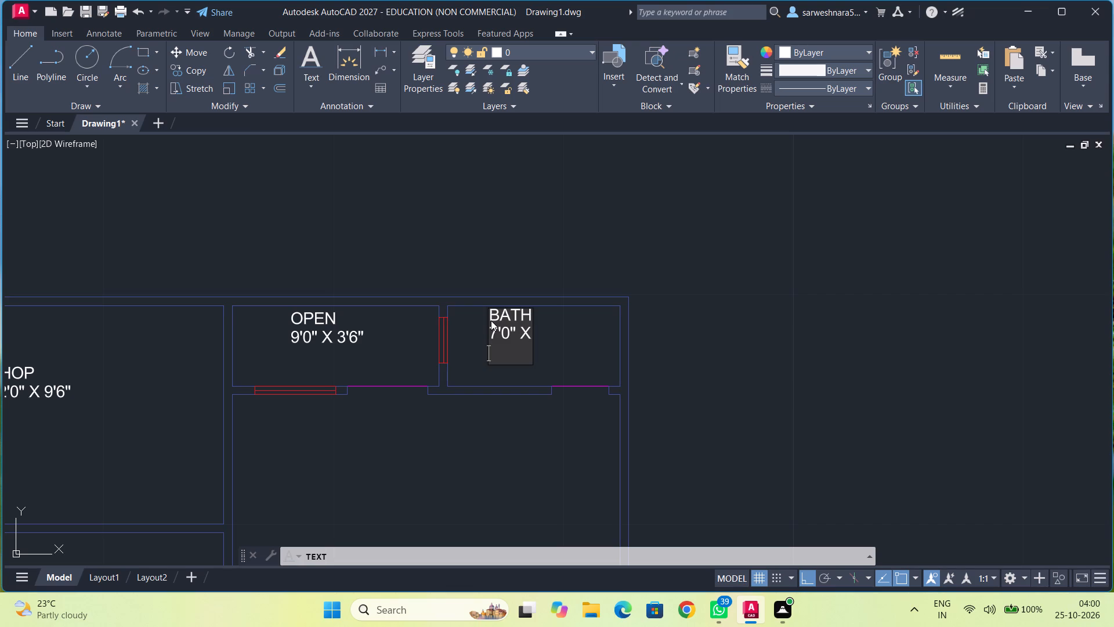
type("3'6\"")
Mark the openings in the wall below OPEN and BATH: W at the window and D at each of the two doors.
middle_click_drag(476, 434, 504, 287)
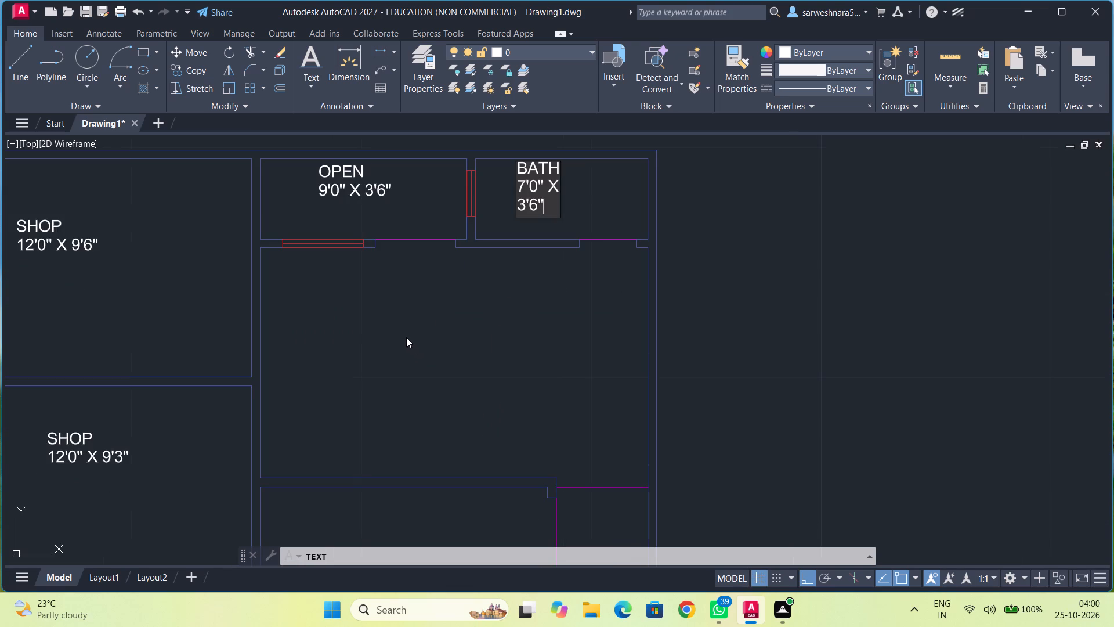
scroll(406, 254, "up", 2)
left_click(399, 245)
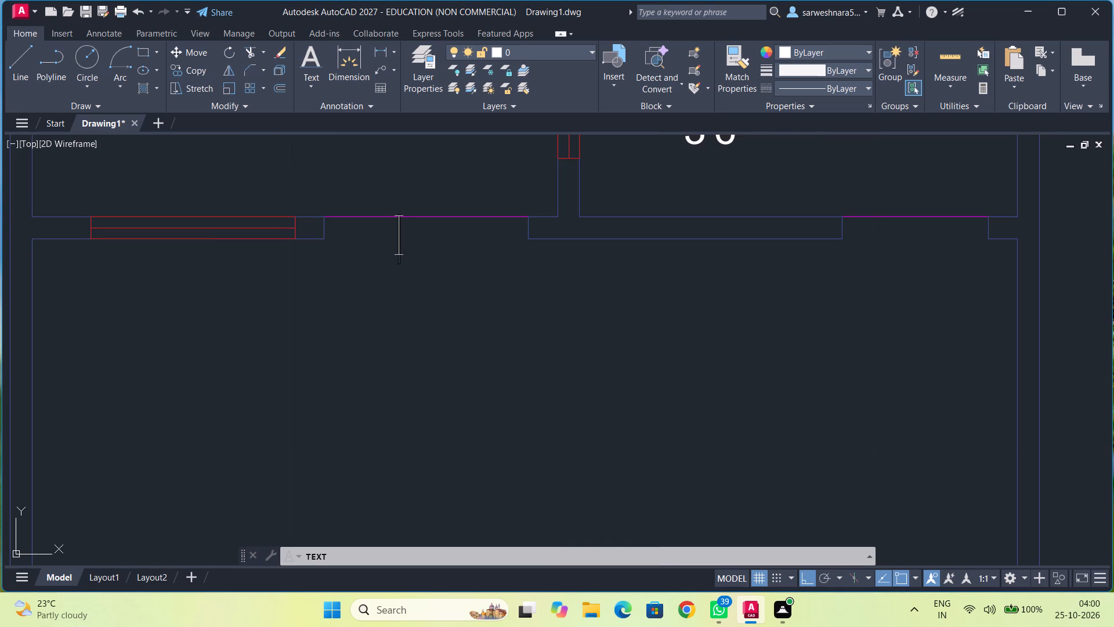
key("d")
left_click(212, 260)
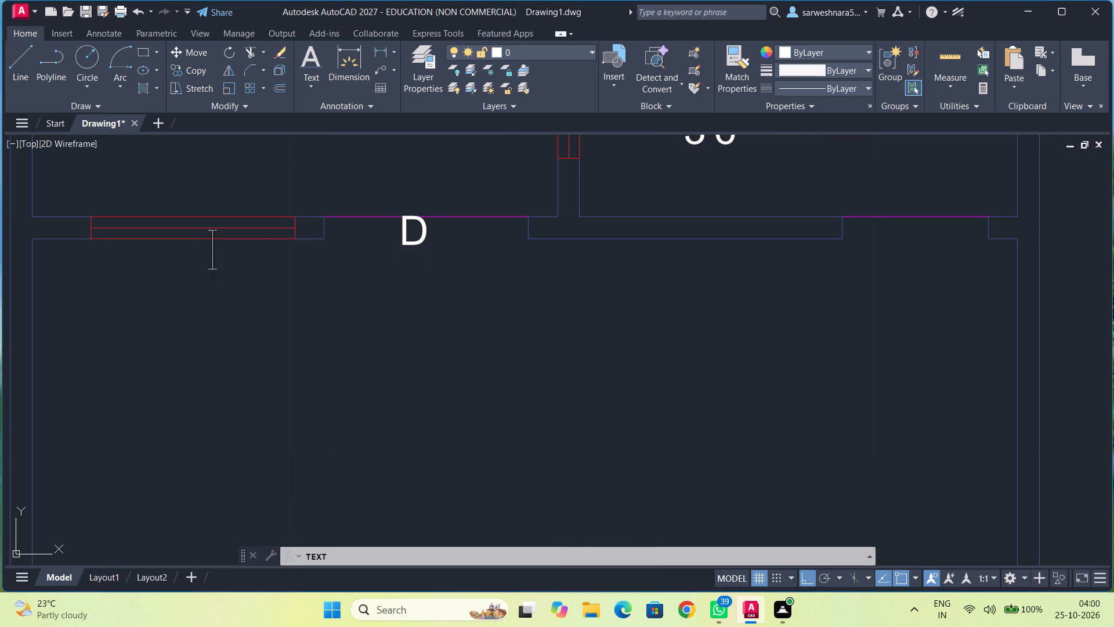
left_click(187, 270)
key("w")
middle_click_drag(534, 293, 460, 298)
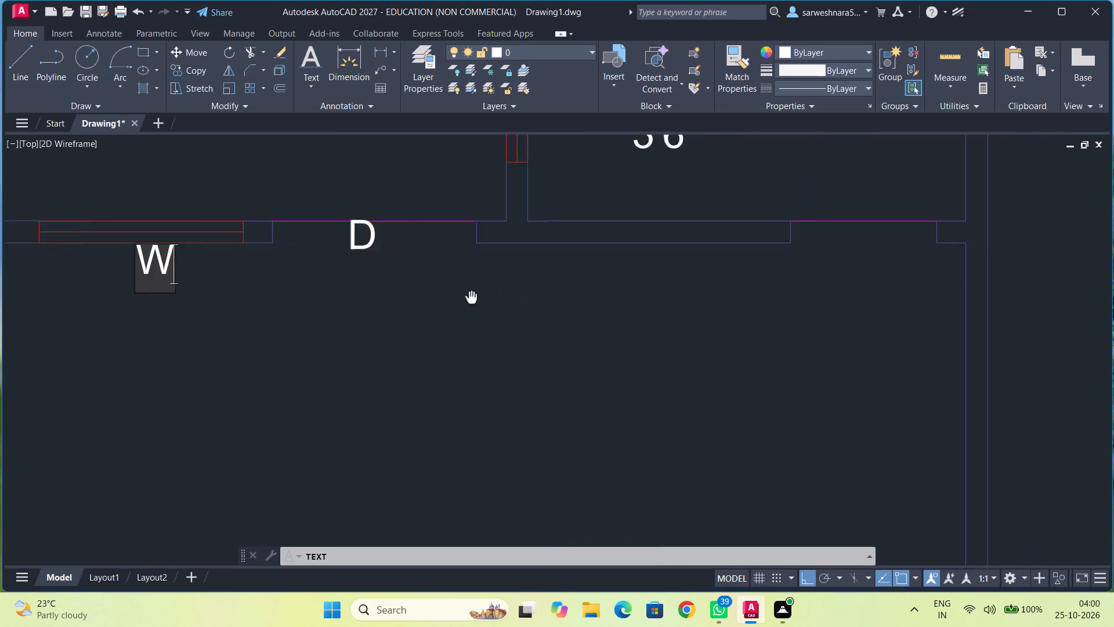
middle_click_drag(460, 298, 419, 298)
middle_click_drag(596, 295, 513, 299)
left_click(701, 259)
key("d")
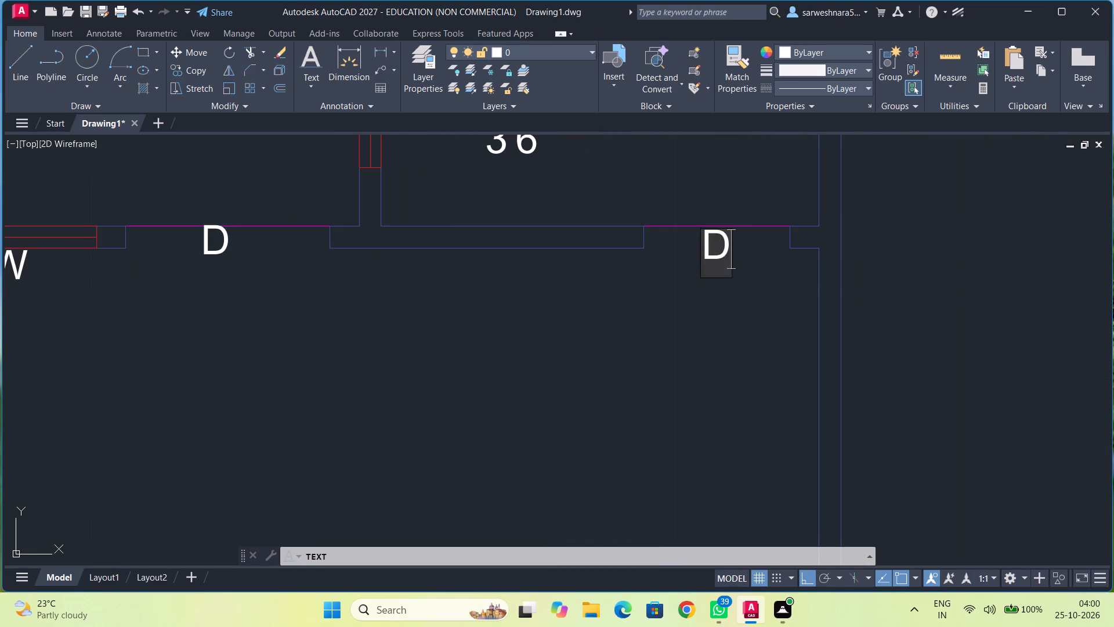
Label the large room below OPEN and BATH as ROOM with 16'6" X 10'0" beneath.
scroll(623, 312, "down", 2)
middle_click_drag(537, 347, 567, 268)
left_click(478, 304)
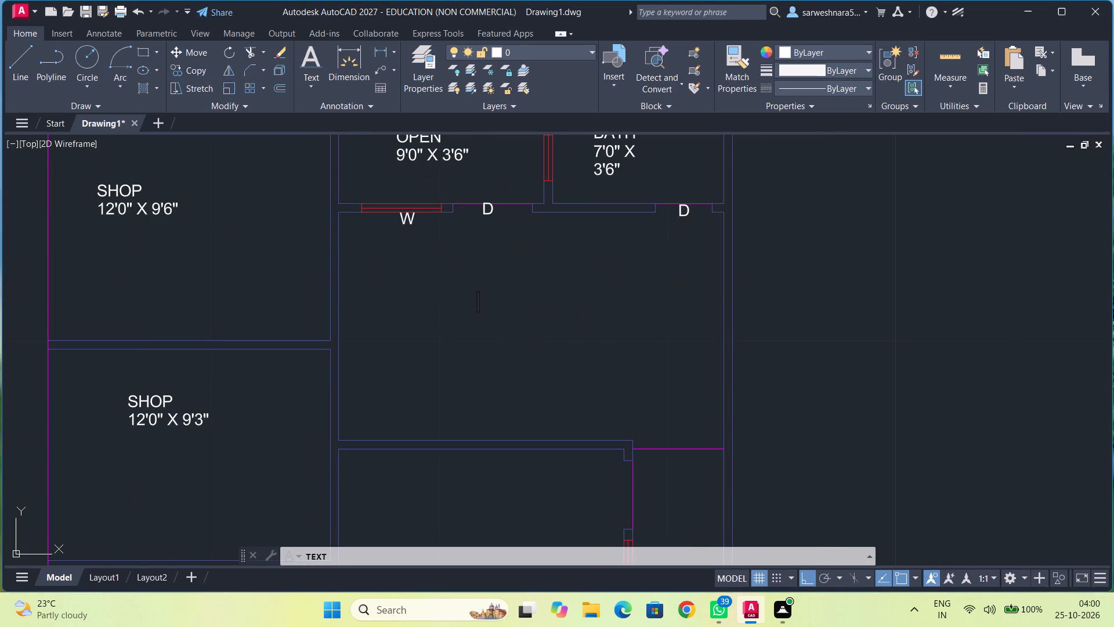
type("ROOM")
key("Return")
key("1")
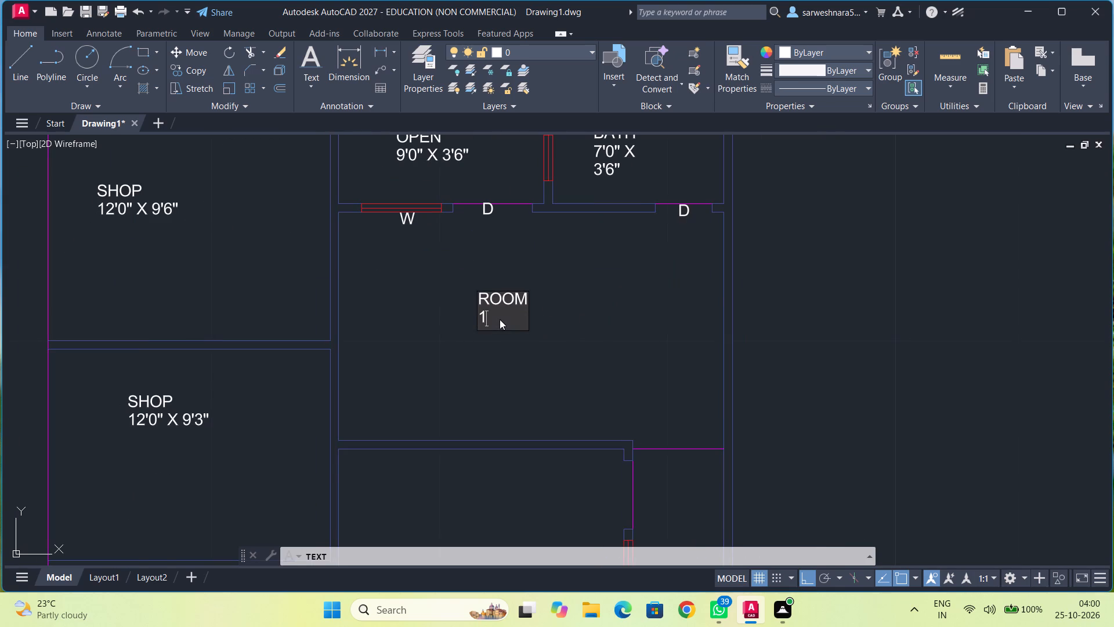
type("66\" X")
key("space")
key("Left")
key("Left")
key("Left")
key("Left")
key("Left")
key("apostrophe")
key("Right")
key("Right")
key("Right")
key("Right")
key("Right")
key("Right")
key("Right")
key("Right")
key("Right")
type("10'0\"")
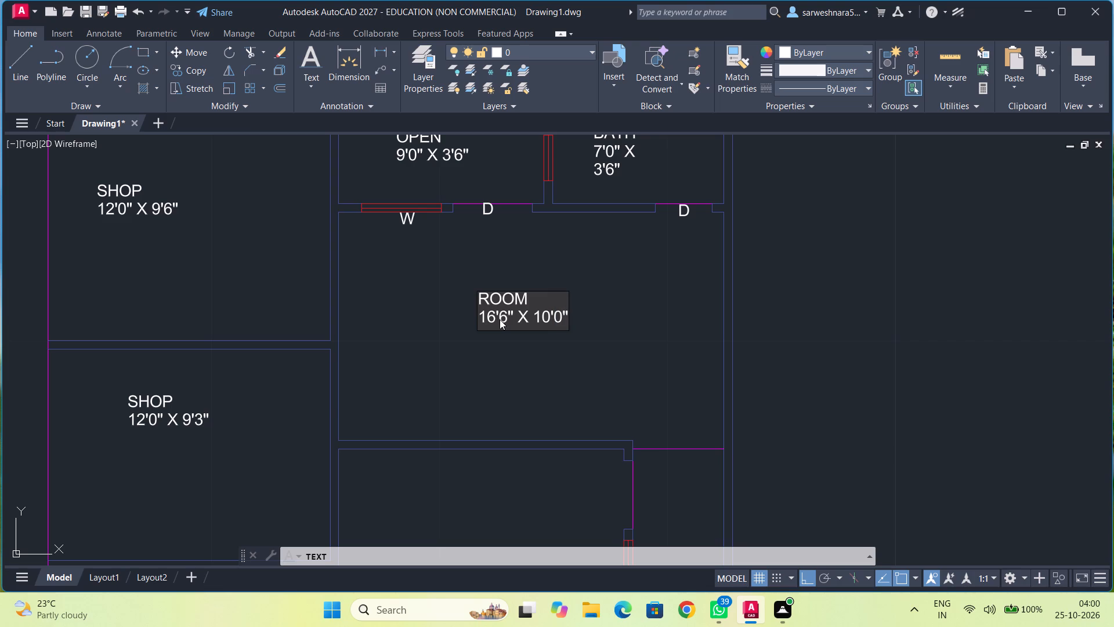
Label the room directly below the 16'6" X 10'0" room as ROOM with 12'6" X 9'0" beneath.
middle_click_drag(508, 382, 531, 287)
middle_click_drag(500, 354, 526, 298)
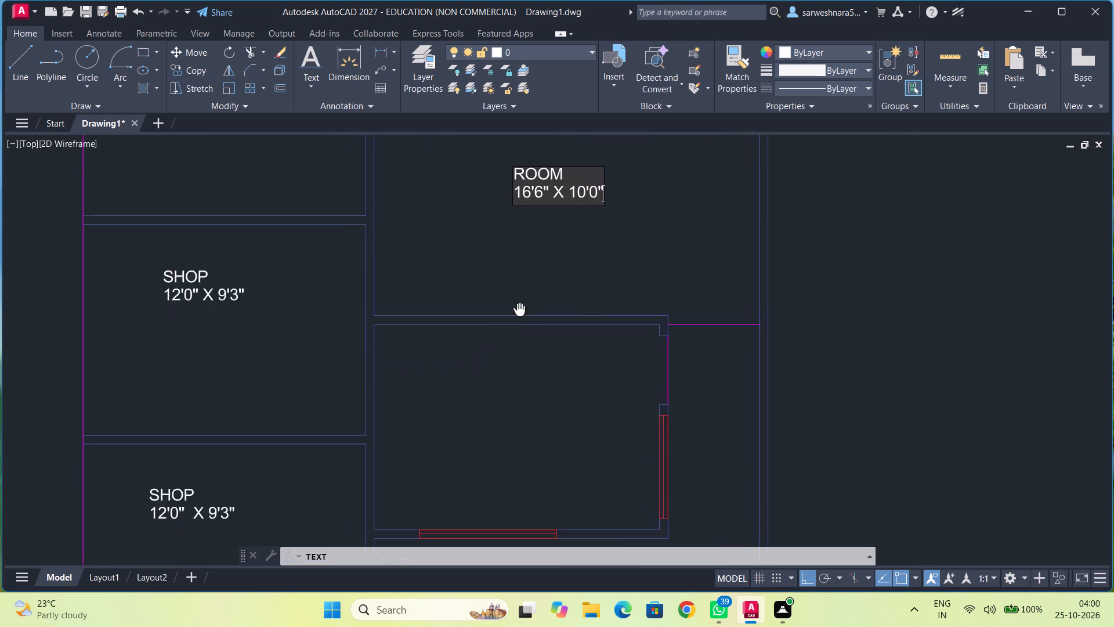
middle_click_drag(526, 298, 544, 268)
middle_click_drag(511, 355, 544, 293)
left_click(507, 266)
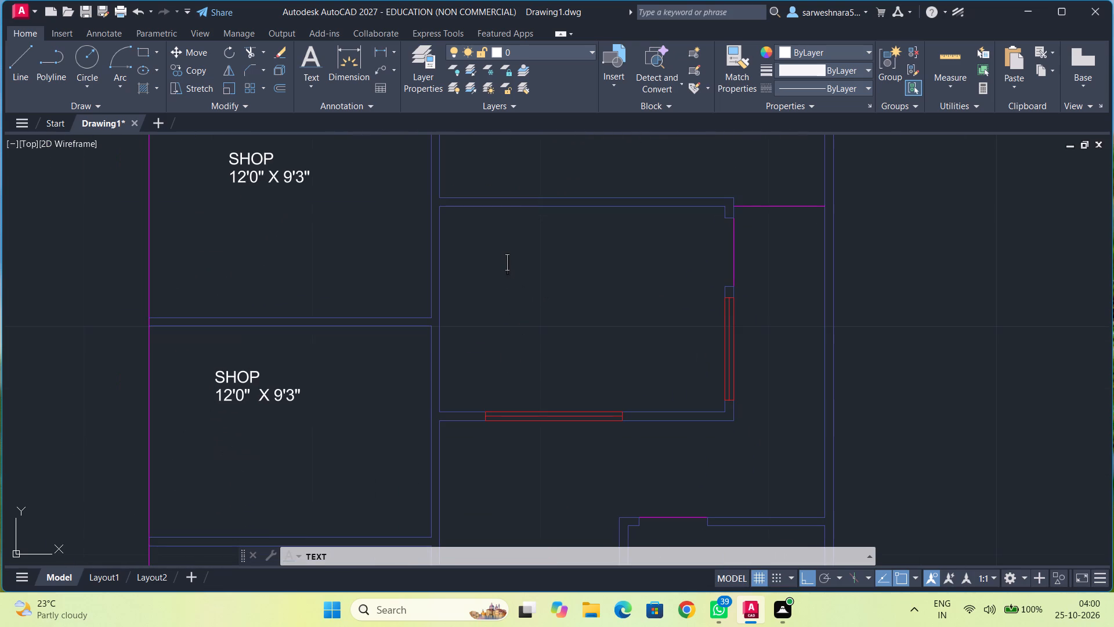
type("ROOM")
key("Return")
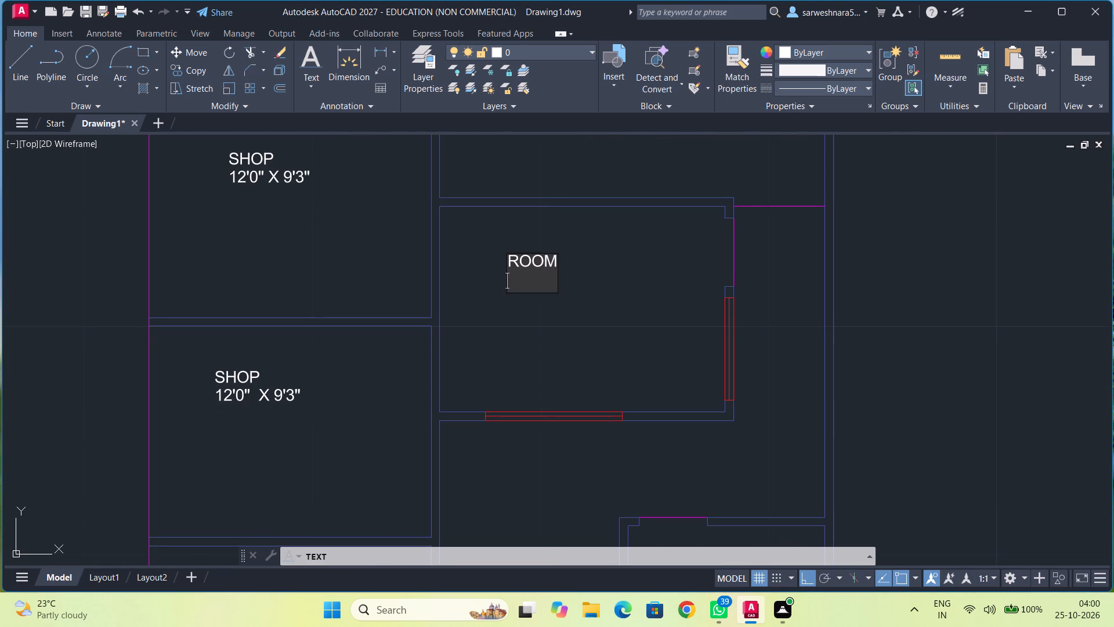
type("12'6\" X")
key("space")
type("9'0\"")
Mark the 12'6" X 9'0" room's two windows W and its door D, and add a D at the adjoining passage opening.
middle_click_drag(594, 329, 612, 226)
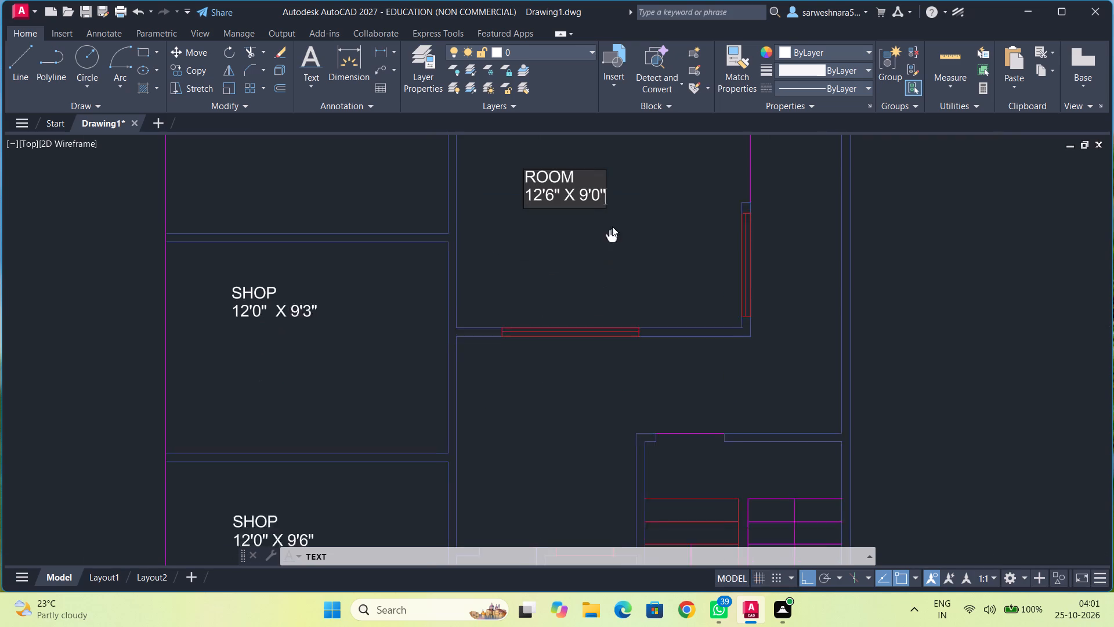
middle_click_drag(612, 226, 612, 227)
left_click(551, 298)
key("w")
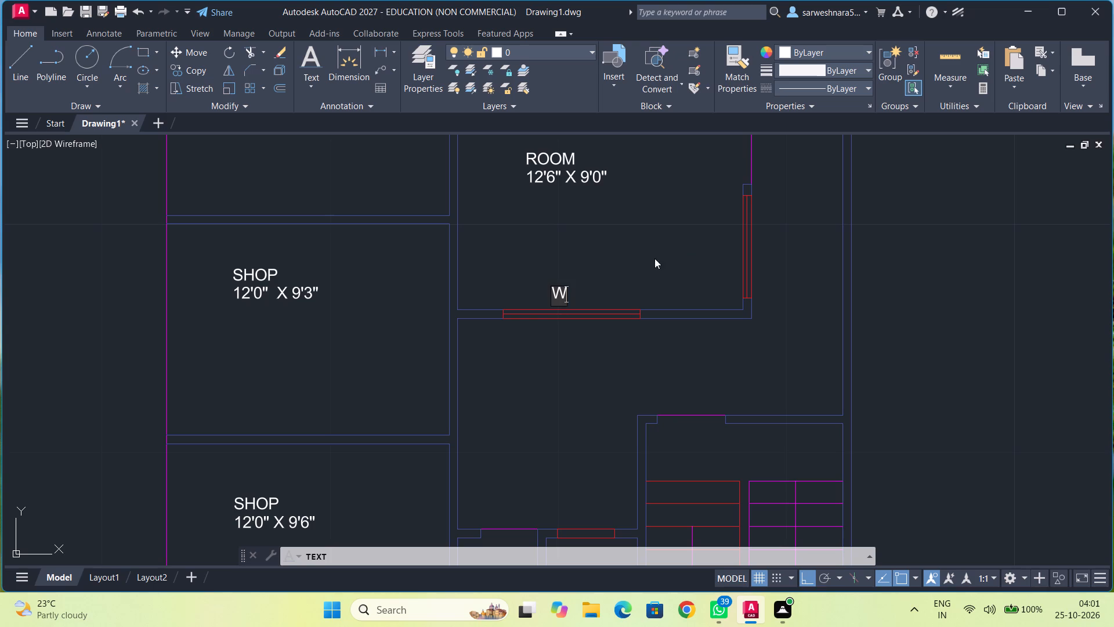
left_click(734, 241)
key("w")
left_click_drag(712, 239, 704, 275)
middle_click_drag(708, 246, 697, 304)
left_click(722, 217)
left_click(729, 216)
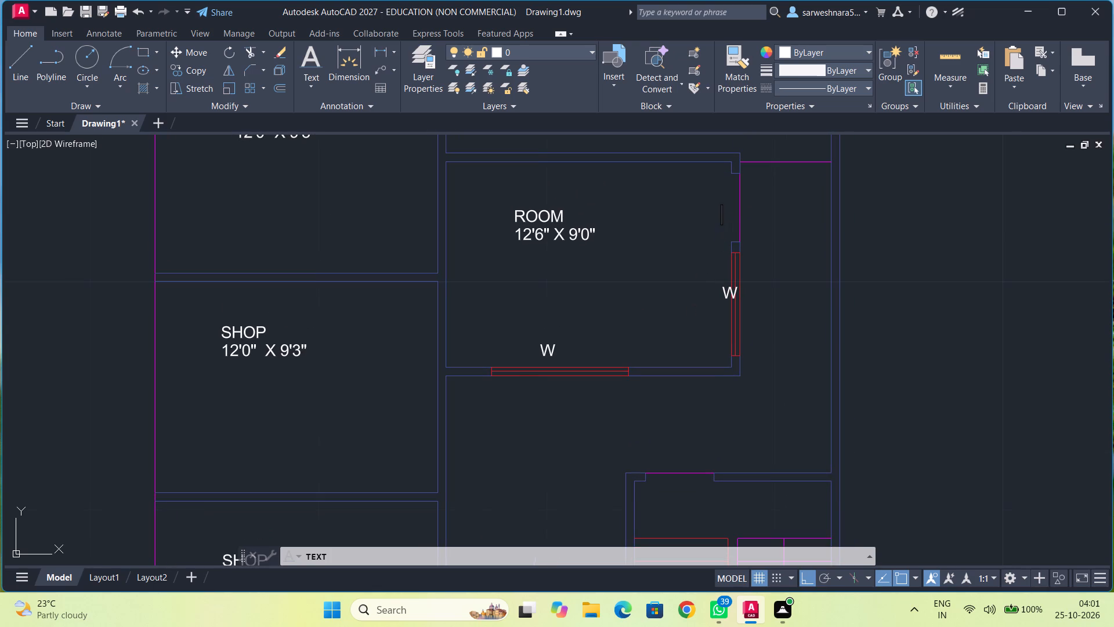
key("d")
middle_click_drag(781, 173, 779, 214)
left_click(776, 195)
key("d")
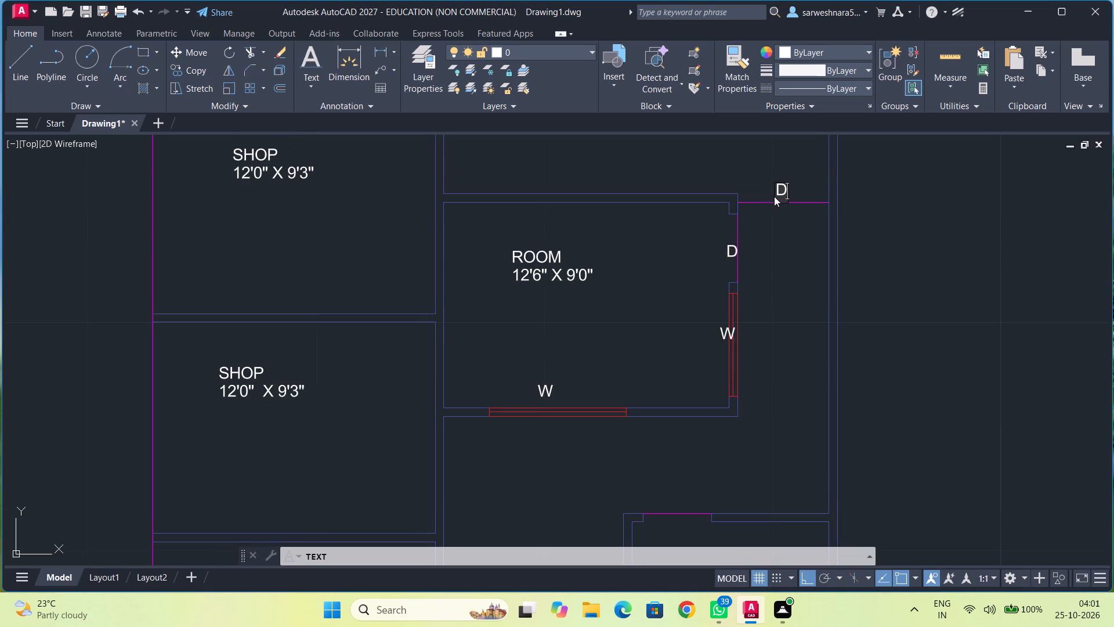
Label the corridor space below the 12'6" X 9'0" room PASSAGE, with its 3'8" width spaced out on the same line.
middle_click_drag(781, 241, 771, 221)
scroll(771, 224, "down", 1)
scroll(692, 185, "down", 1)
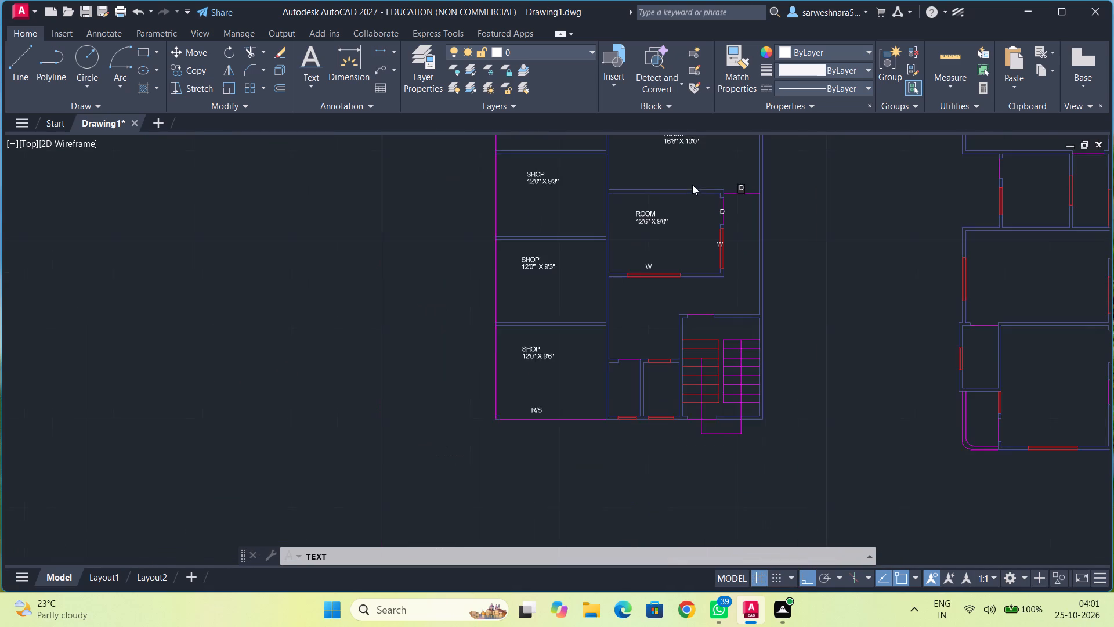
middle_click_drag(691, 186, 693, 248)
middle_click_drag(681, 226, 681, 169)
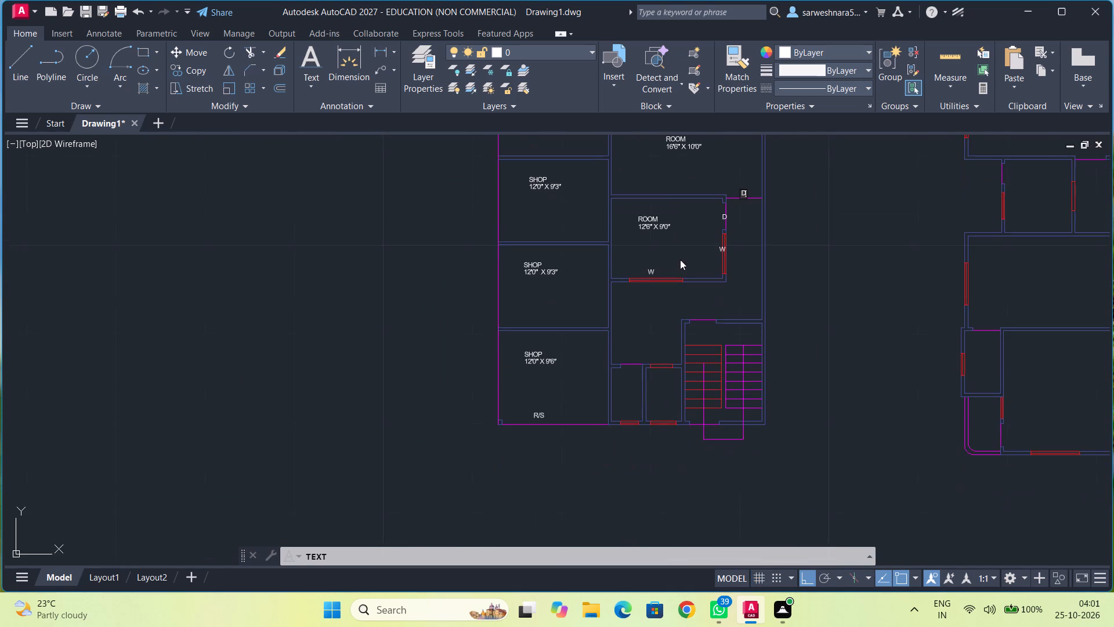
middle_click_drag(681, 259, 681, 218)
middle_click_drag(679, 263, 681, 225)
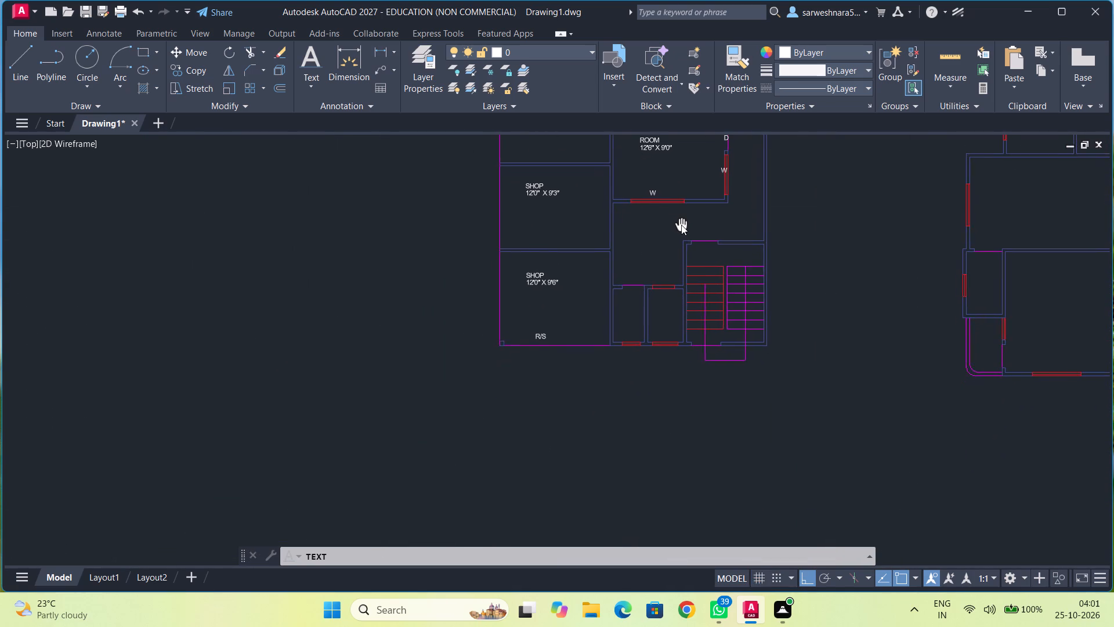
scroll(683, 225, "up", 2)
left_click(671, 213)
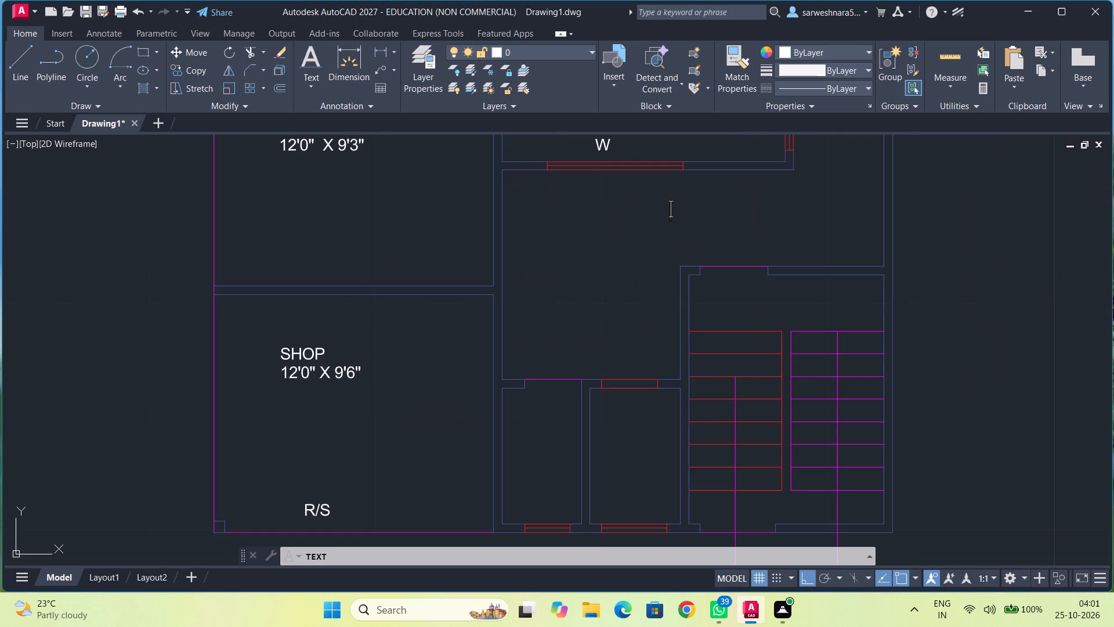
type("PASSAGE")
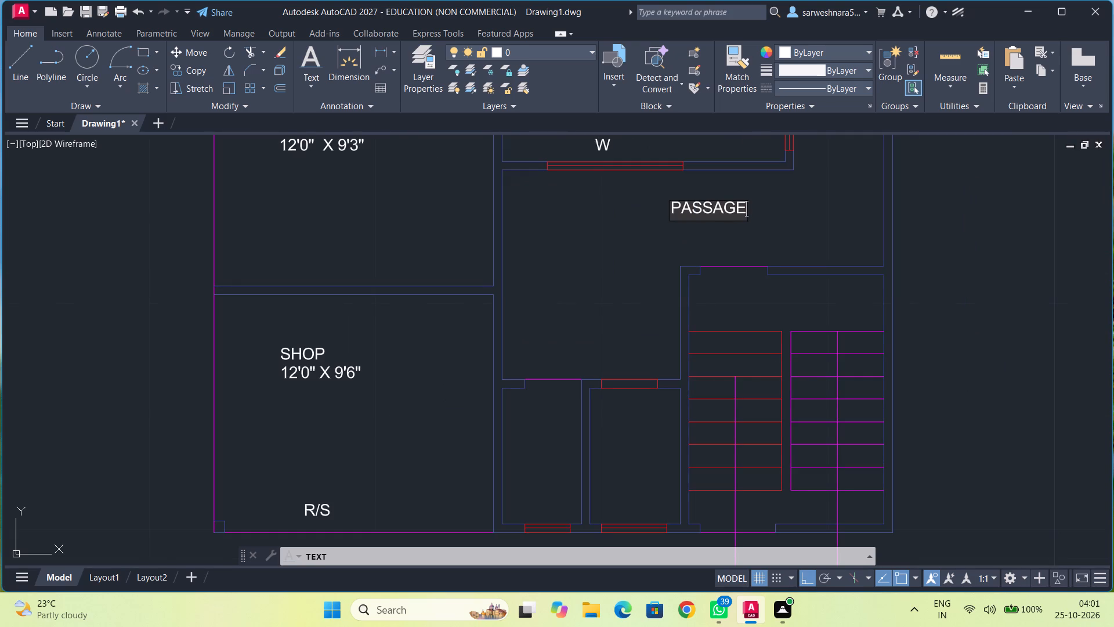
key("space")
key("space")
key("space")
key("space")
key("space")
key("space")
key("space")
key("space")
key("space")
key("space")
type("3'")
key("8")
key("shift+quotedbl")
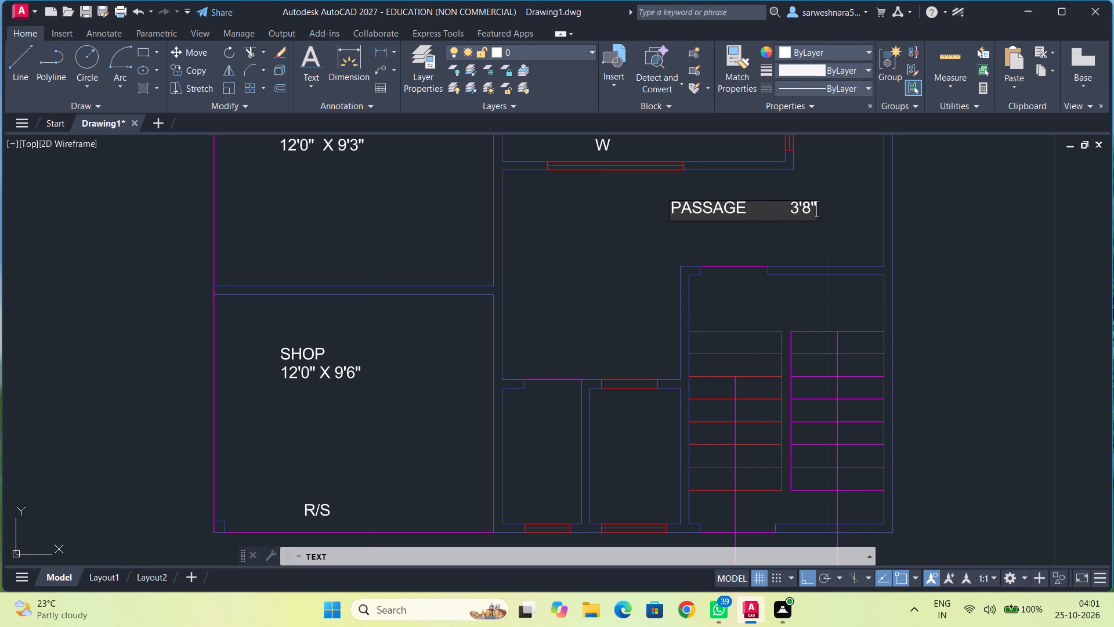
Label the open area beside the passage, below the 12'6" X 9'0" room's window, as LOUNGE.
left_click(548, 230)
type("LOUNGE")
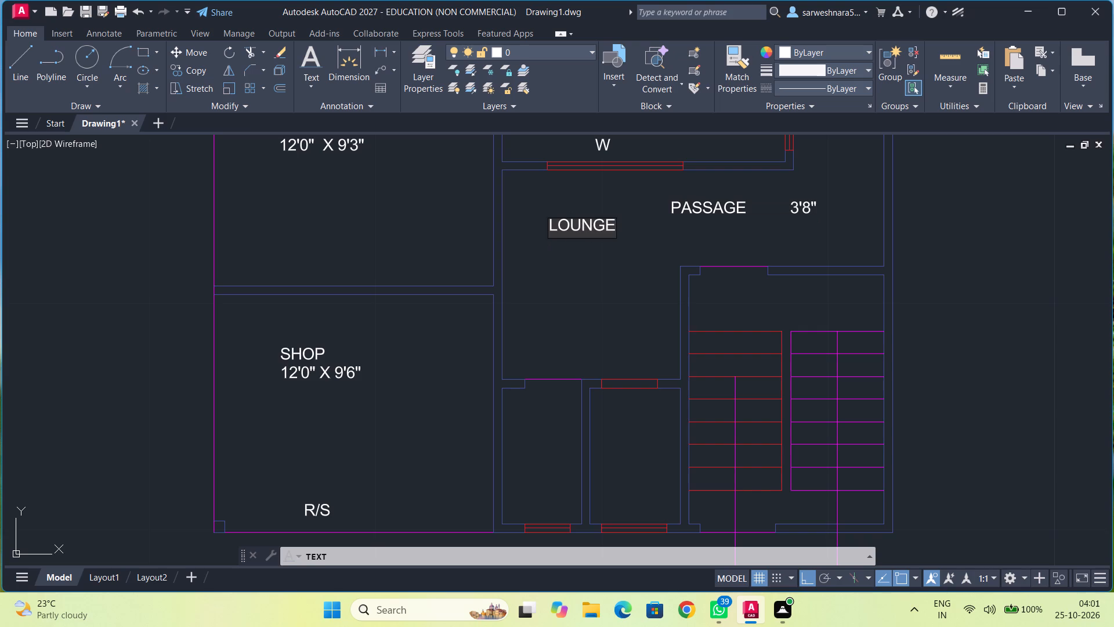
key("Return")
Label the narrow room below the lounge, next to the 12'0" X 9'6" shop, as BATH with 3'6" X and 6'0" on two lines beneath.
middle_click_drag(630, 296, 674, 158)
middle_click_drag(638, 288, 649, 262)
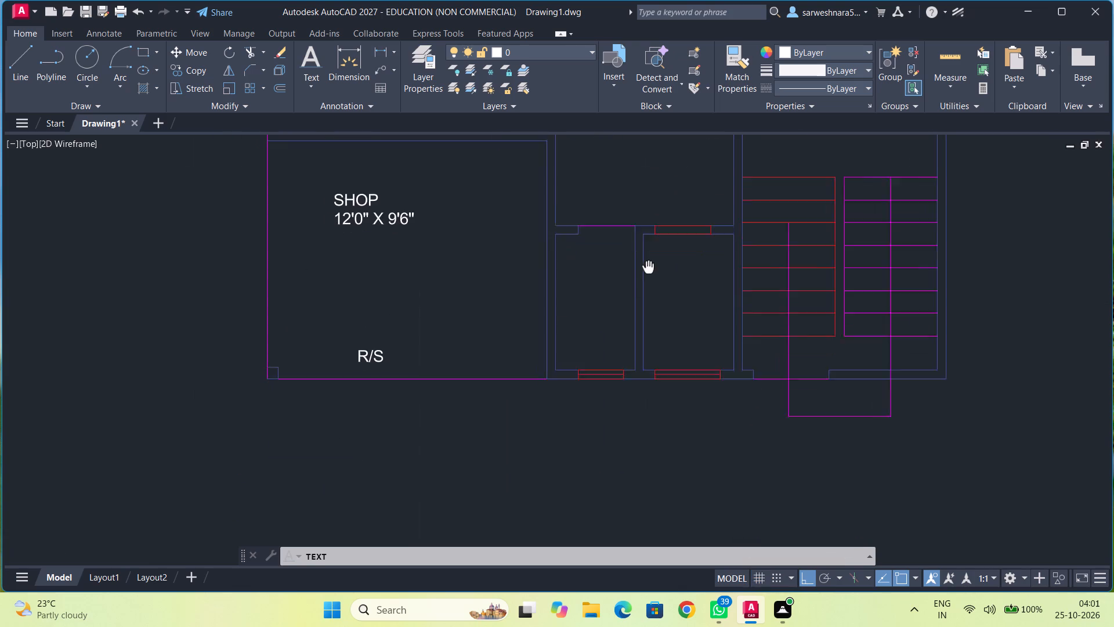
middle_click_drag(649, 262, 649, 261)
left_click(568, 257)
type("BT")
key("BackSpace")
type("ATH")
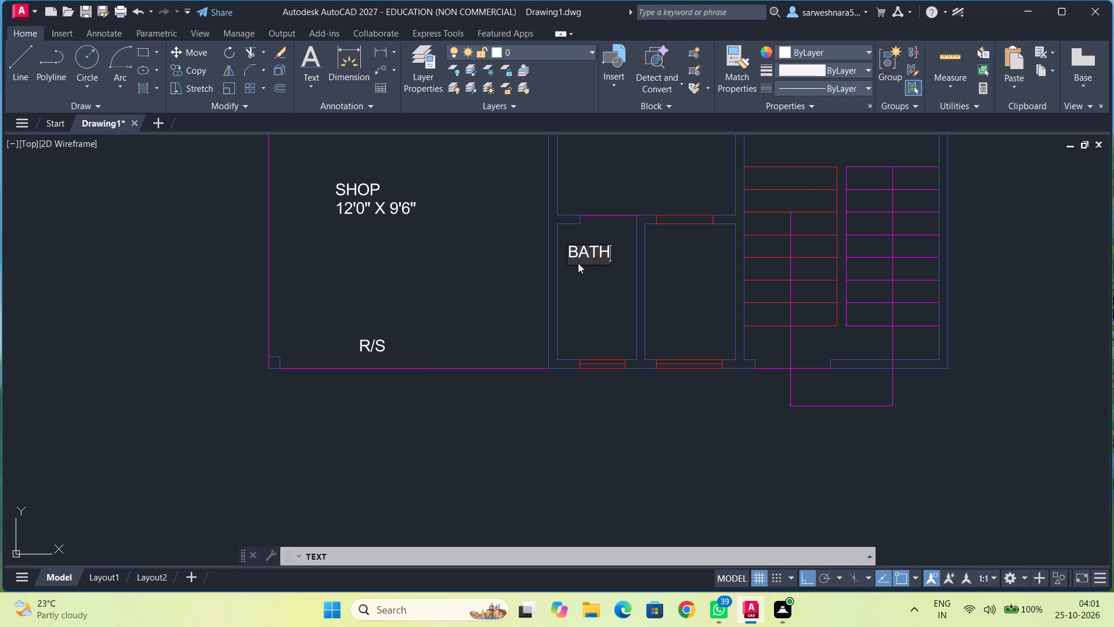
key("Return")
type("3'6\"")
key("space")
type("X")
key("Return")
type("6'0\"")
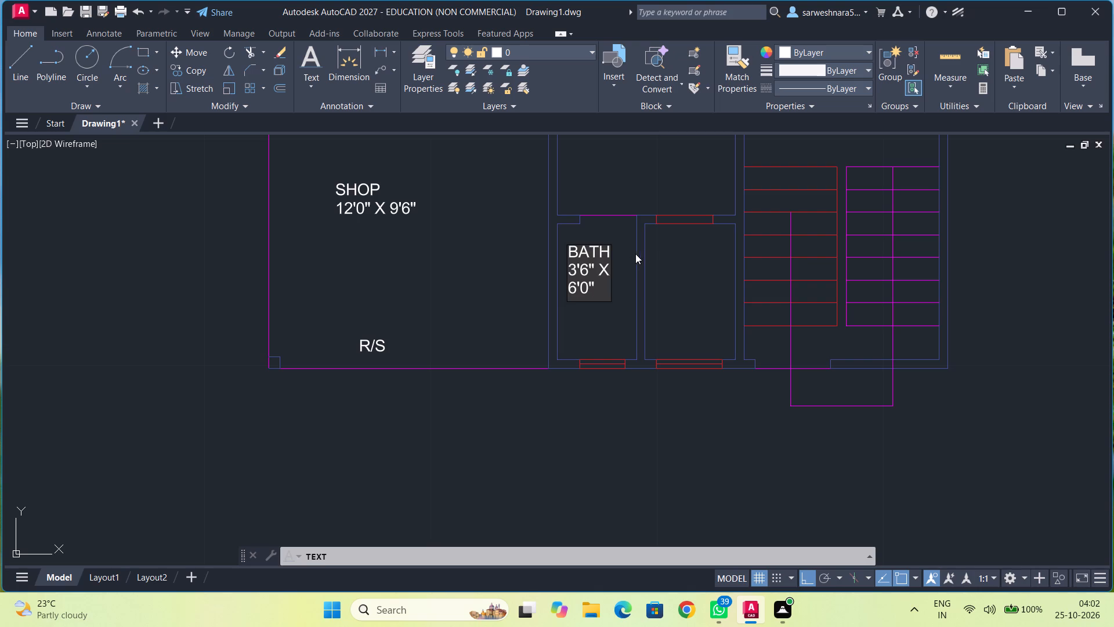
Label the small room between the bath and the staircase as KIT, with 4'0" X and 6'0" on two lines beneath.
left_click(654, 244)
type("KIT")
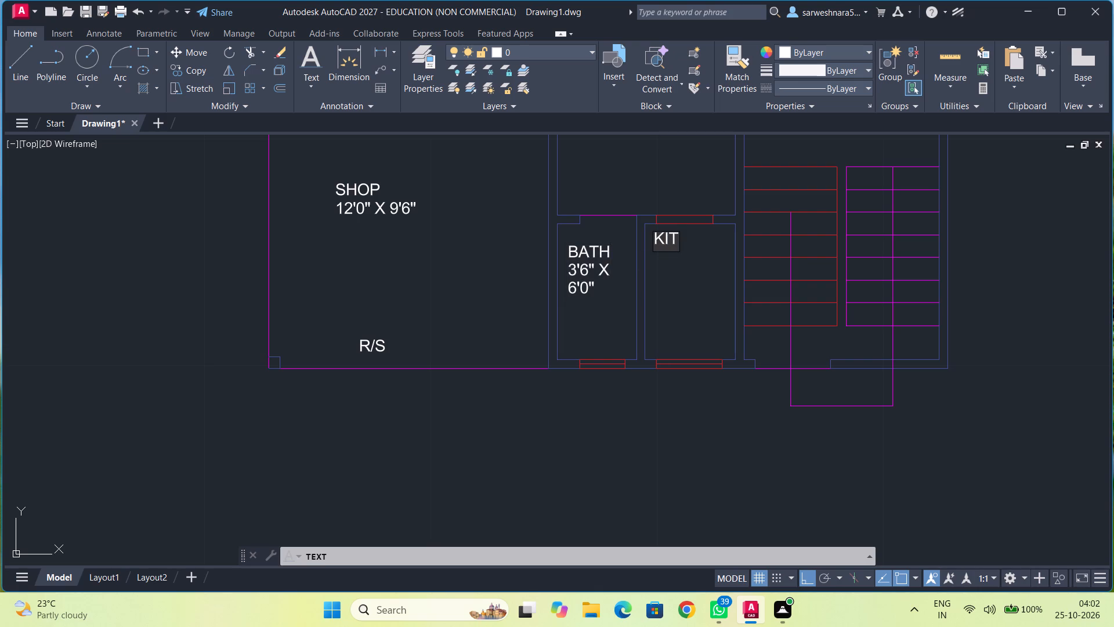
key("Return")
type("4'0\" X")
type("6'0\"")
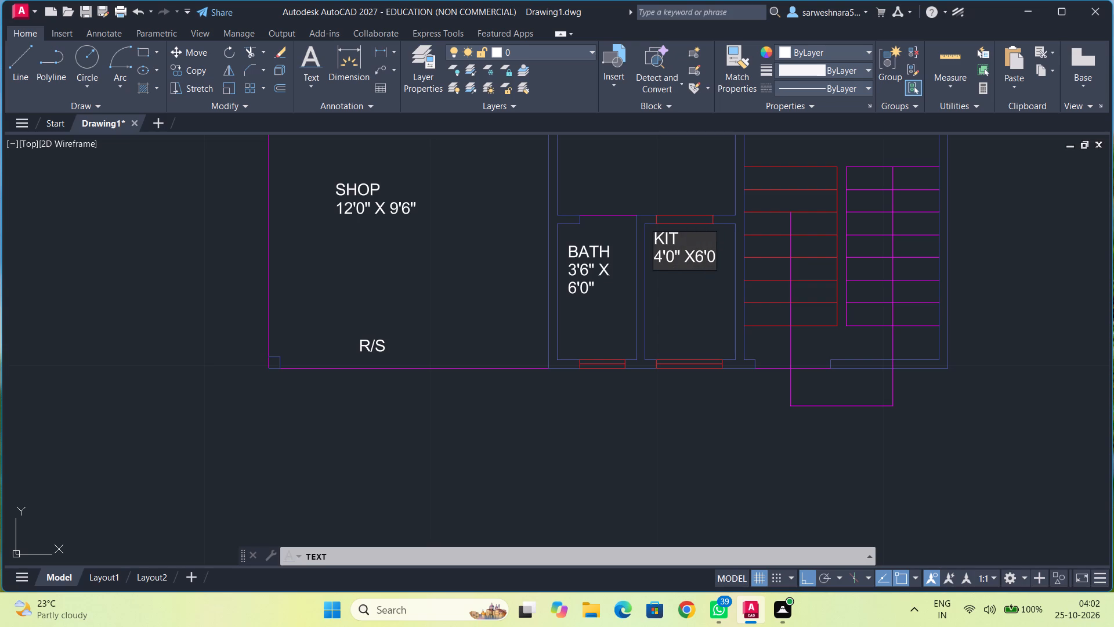
left_click(695, 258)
key("Return")
Tag the openings in the bottom outer wall: V at the bath's ventilator and W at the kitchen's window.
middle_click_drag(700, 280, 700, 306)
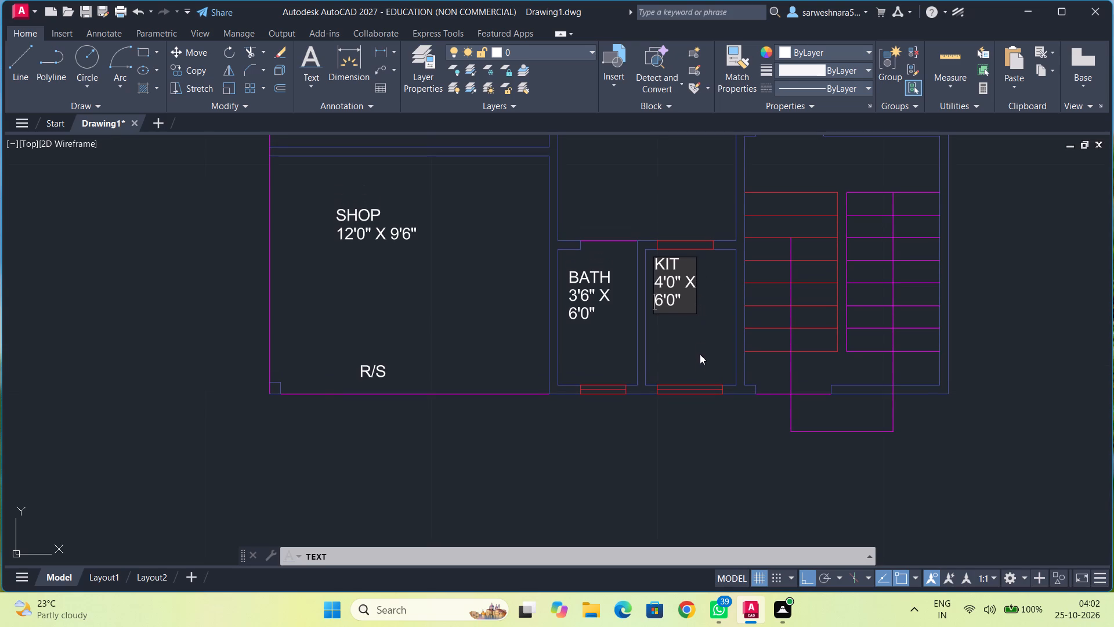
left_click(592, 377)
key("v")
left_click(675, 374)
key("w")
Mark the top tread of the magenta stair flight UP, placing U and P on opposite sides of its centre line.
scroll(716, 340, "down", 1)
middle_click_drag(712, 336, 662, 357)
scroll(761, 320, "up", 1)
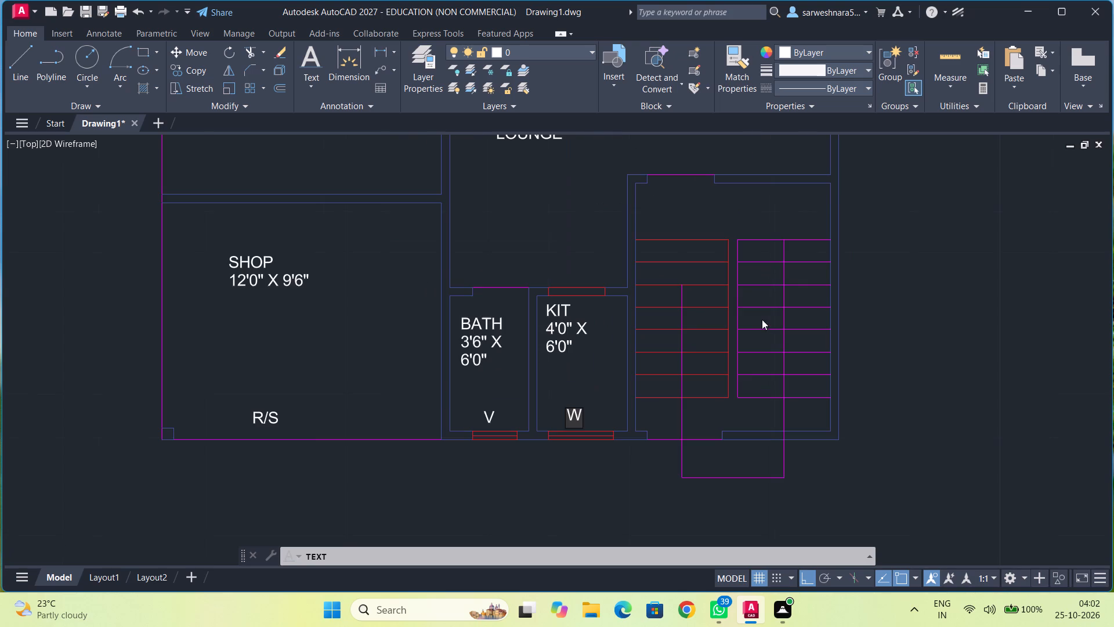
left_click(763, 253)
key("u")
left_click(793, 252)
key("p")
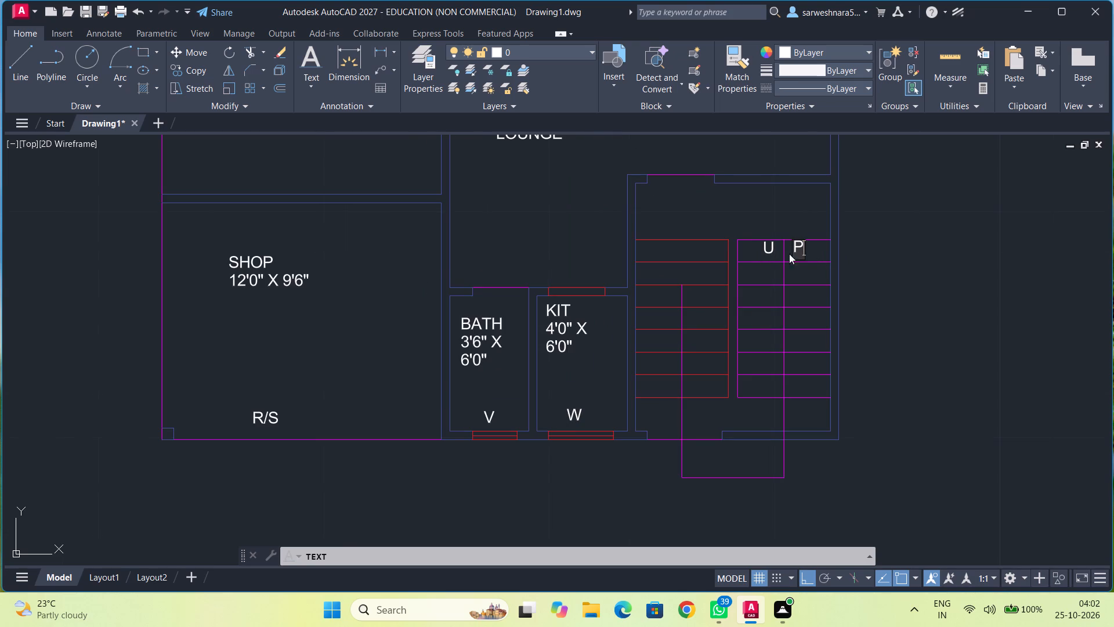
Tag the doorway between the passage and the staircase with D.
middle_click_drag(760, 268, 758, 313)
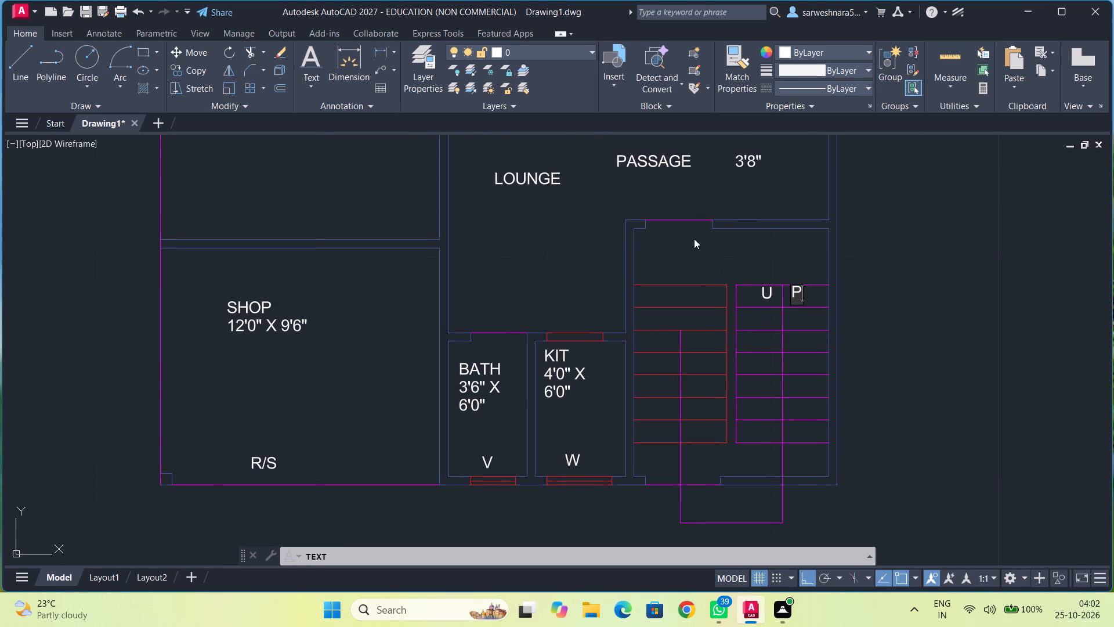
left_click(668, 228)
key("d")
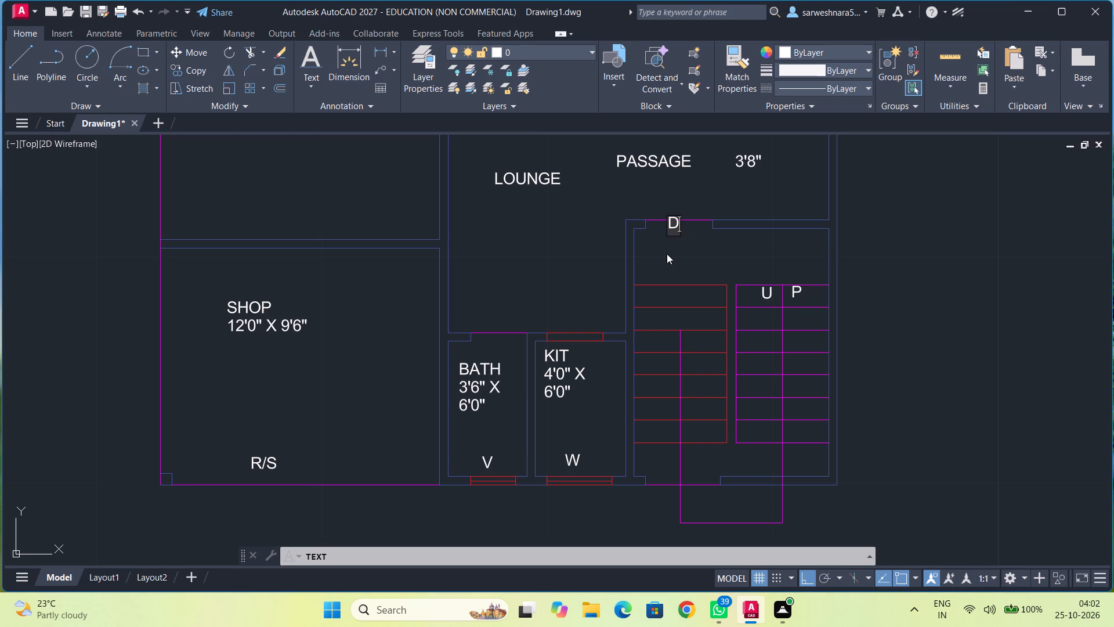
Label the landing above the stair flights as ST.CASE with 8'0" X 11'0" beneath.
left_click(659, 254)
type("ST.CASE")
key("Return")
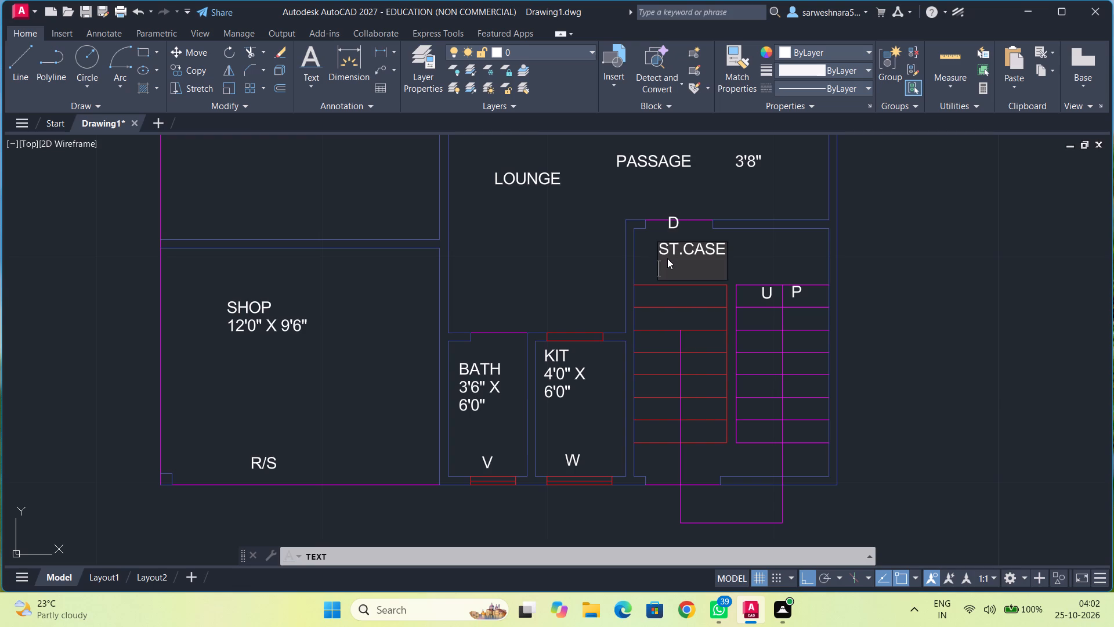
type("8'0\" X")
key("space")
type("11'0\"")
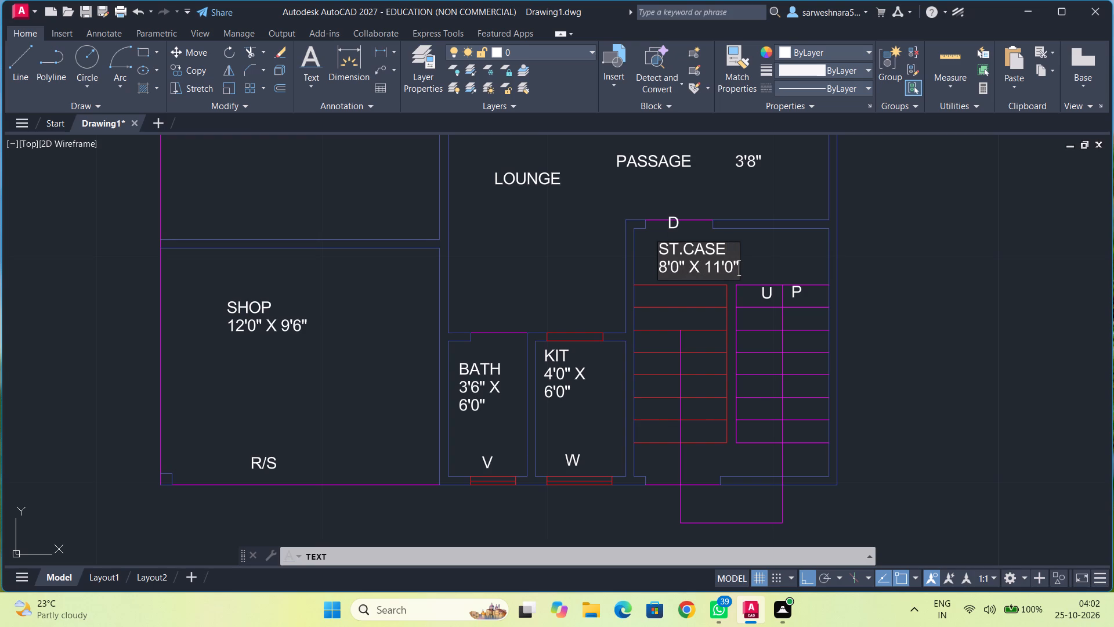
scroll(706, 205, "down", 2)
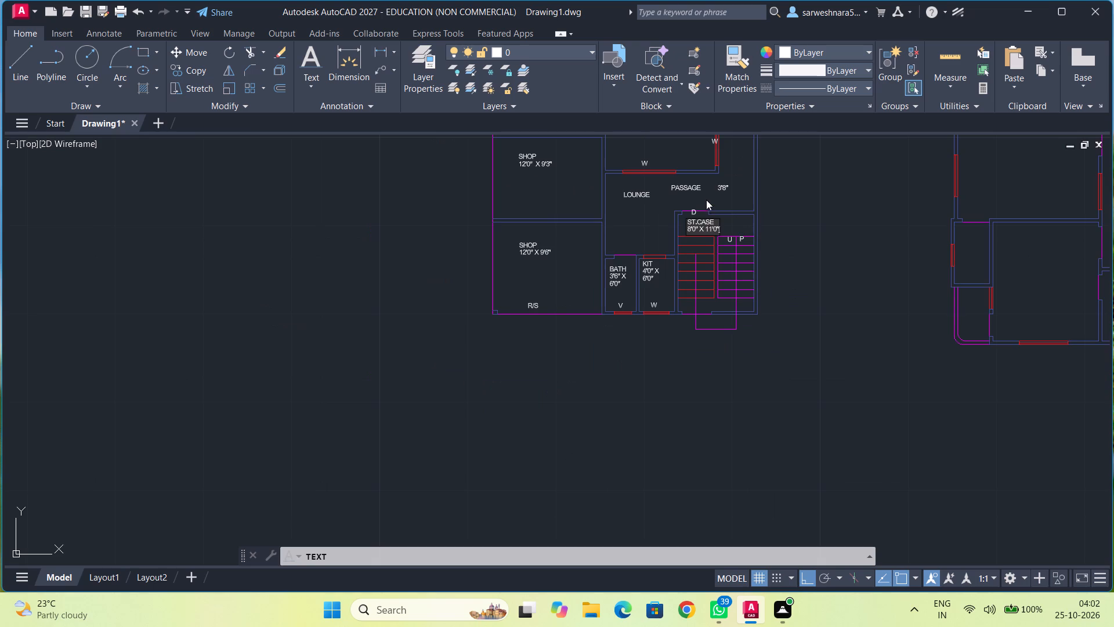
Label the opening in the staircase's bottom outer wall on the left plan as GATE.
middle_click_drag(708, 199, 722, 298)
middle_click_drag(690, 237, 723, 260)
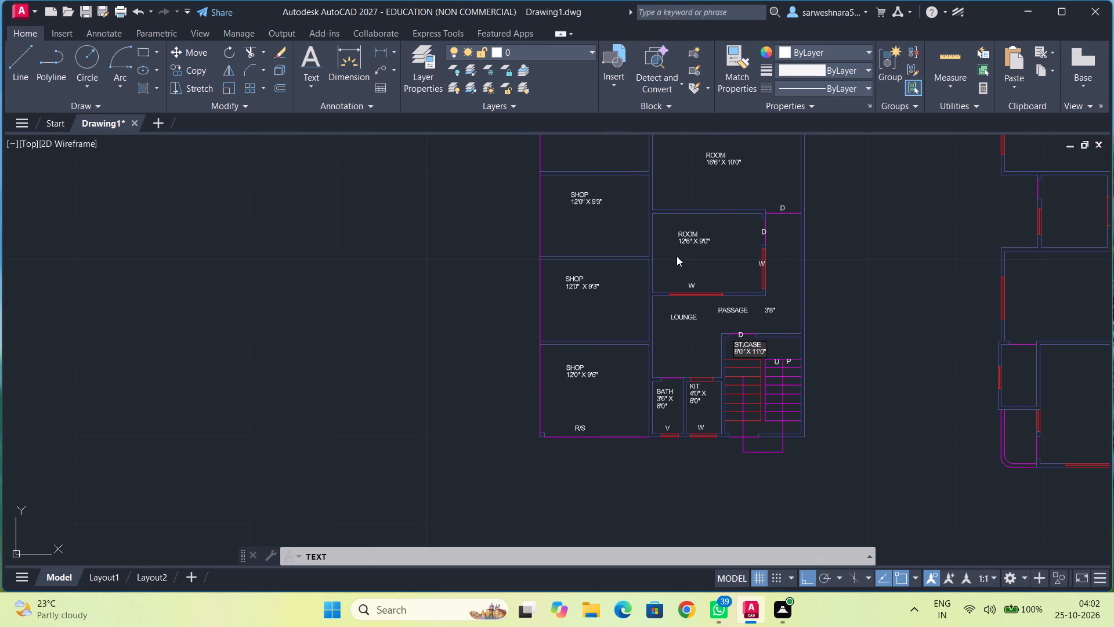
middle_click_drag(707, 276, 709, 329)
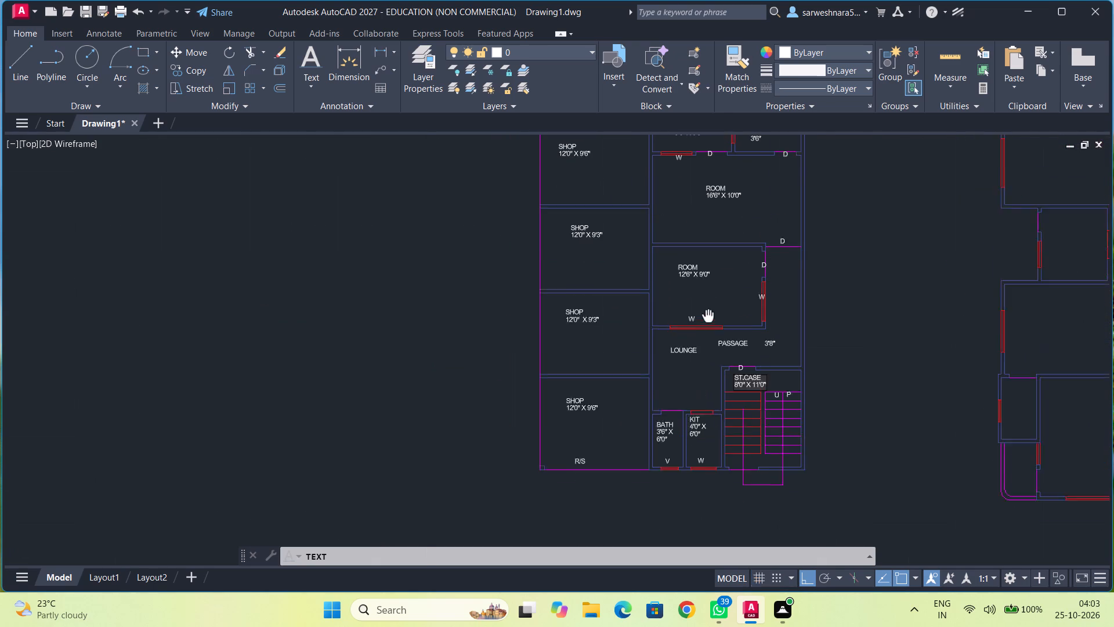
middle_click_drag(709, 329, 712, 351)
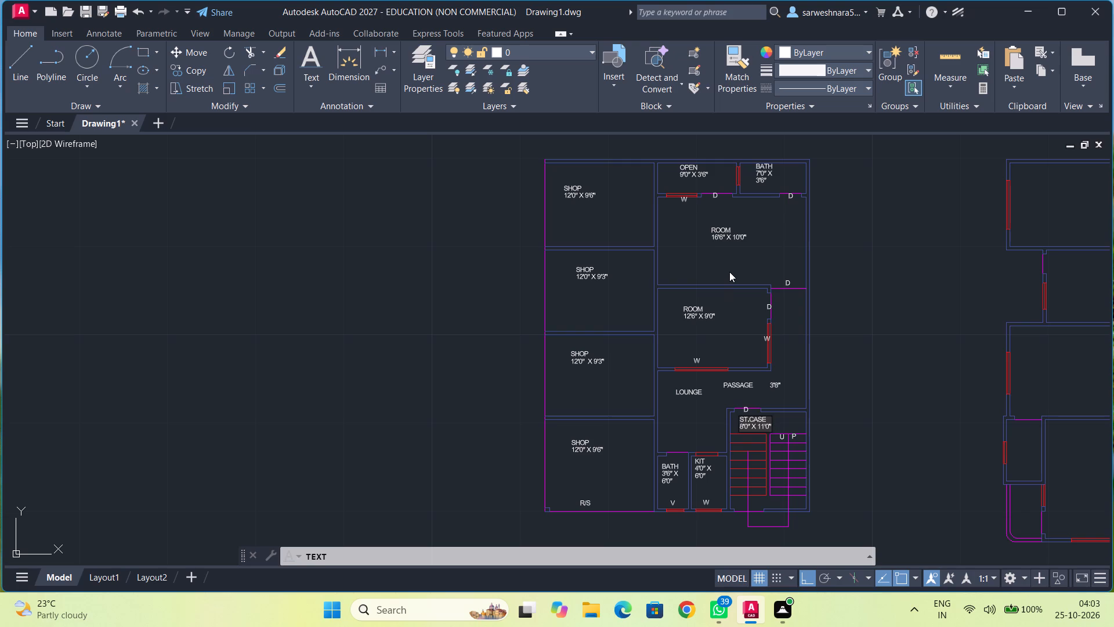
scroll(696, 413, "up", 2)
middle_click_drag(696, 413, 695, 399)
middle_click_drag(695, 399, 625, 313)
middle_click_drag(658, 375, 621, 293)
scroll(632, 326, "up", 2)
middle_click_drag(631, 320, 594, 258)
scroll(631, 320, "up", 1)
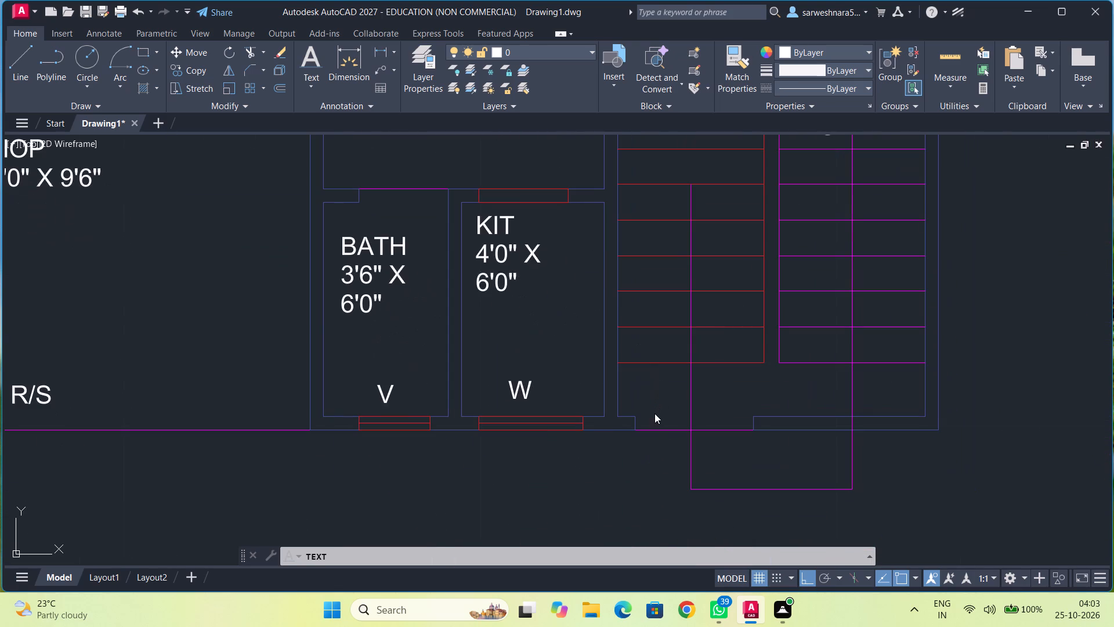
left_click(650, 420)
type("GATE")
Tag the window in the left outer wall of the right plan's top-left room with W.
scroll(900, 359, "down", 3)
middle_click_drag(899, 359, 713, 450)
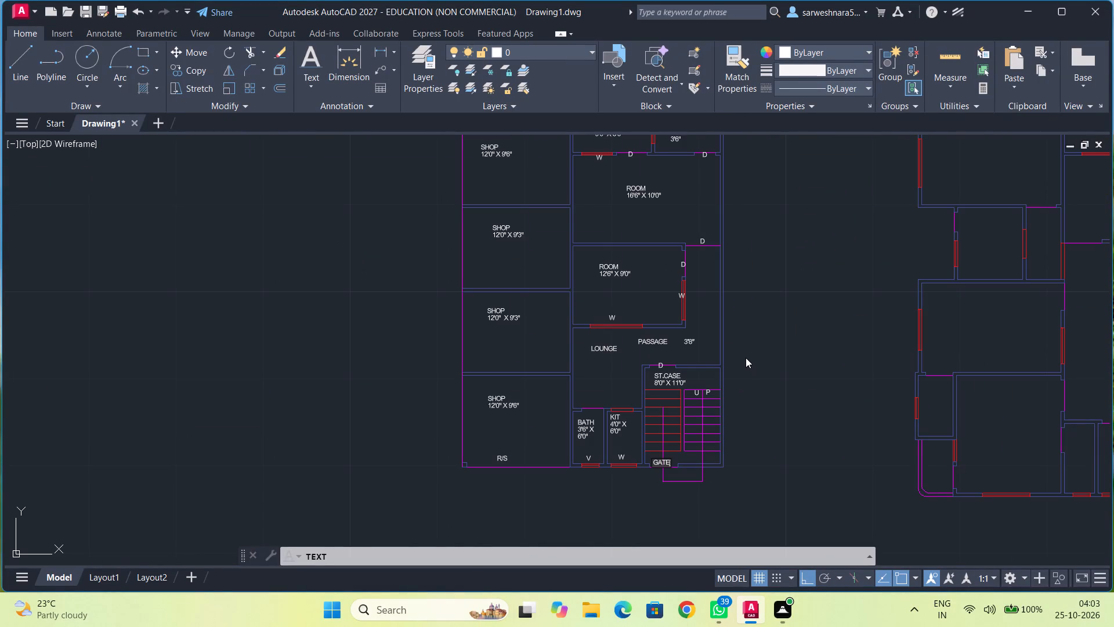
middle_click_drag(746, 357, 648, 412)
middle_click_drag(691, 343, 566, 340)
middle_click_drag(630, 333, 574, 336)
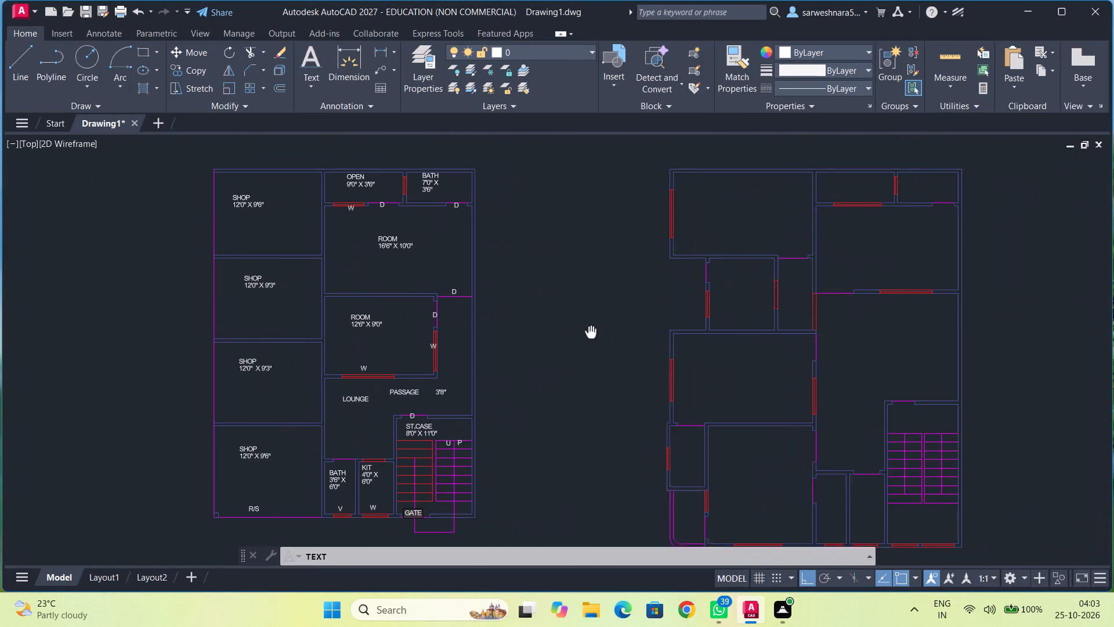
middle_click_drag(574, 336, 552, 337)
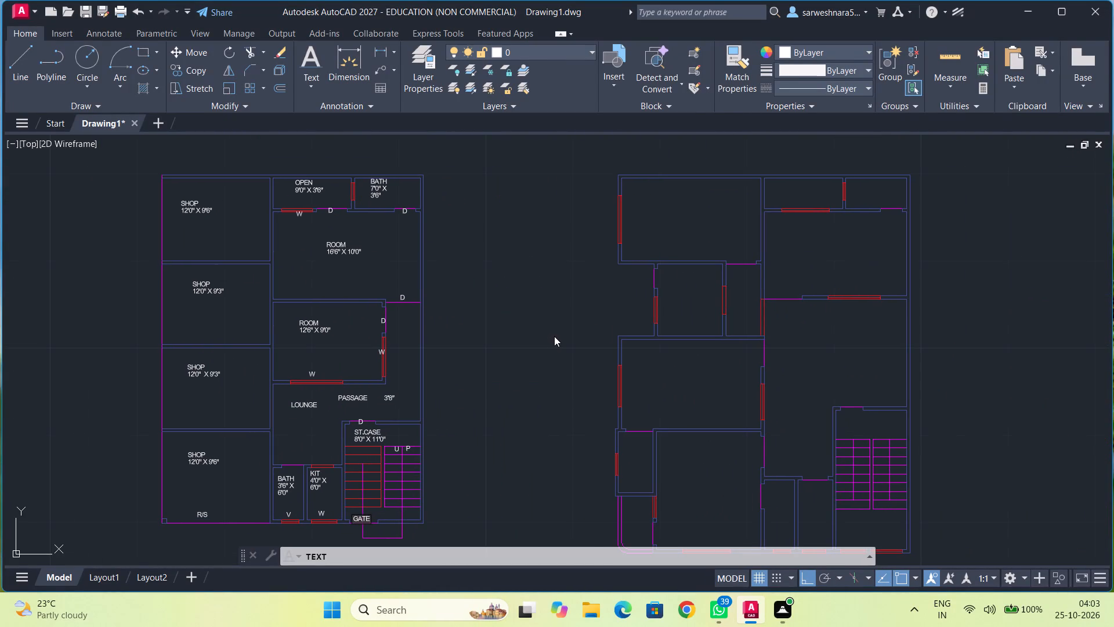
middle_click_drag(668, 259, 646, 345)
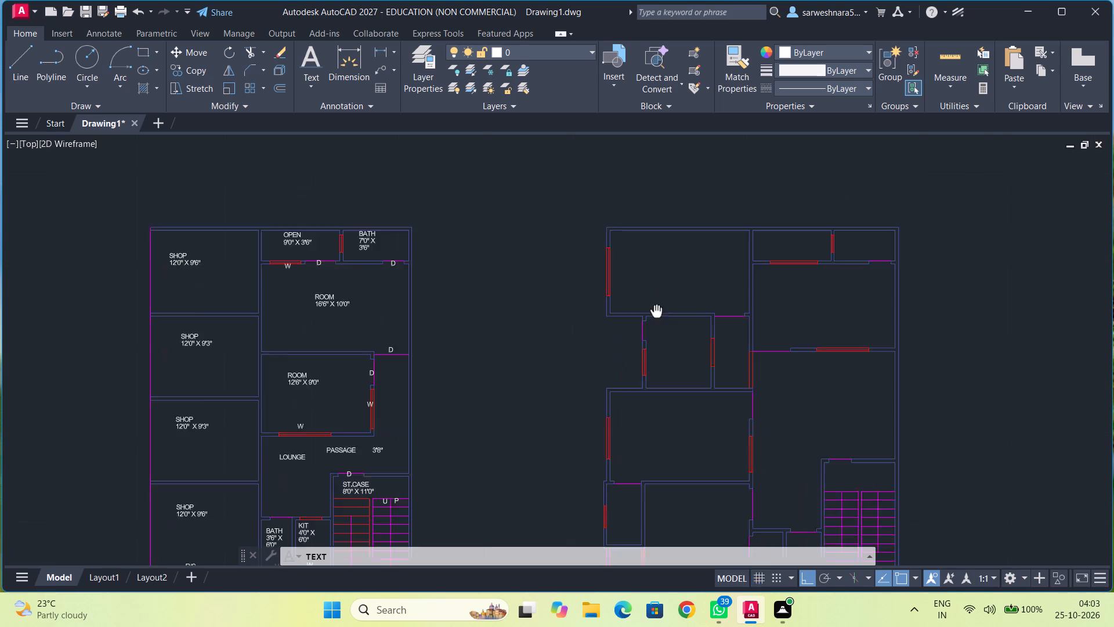
middle_click_drag(646, 345, 643, 356)
scroll(624, 323, "up", 3)
left_click(540, 311)
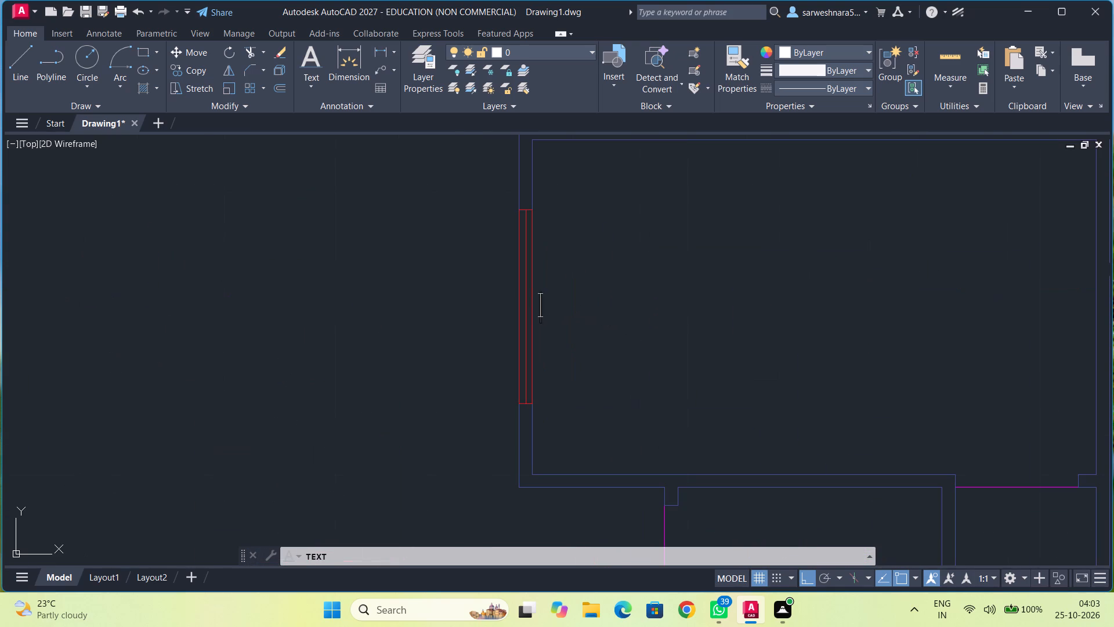
key("w")
Label the right plan's top-left room as ROOM with 16'0" X 9'6" beneath.
scroll(688, 301, "down", 2)
middle_click_drag(682, 300, 660, 311)
left_click(656, 277)
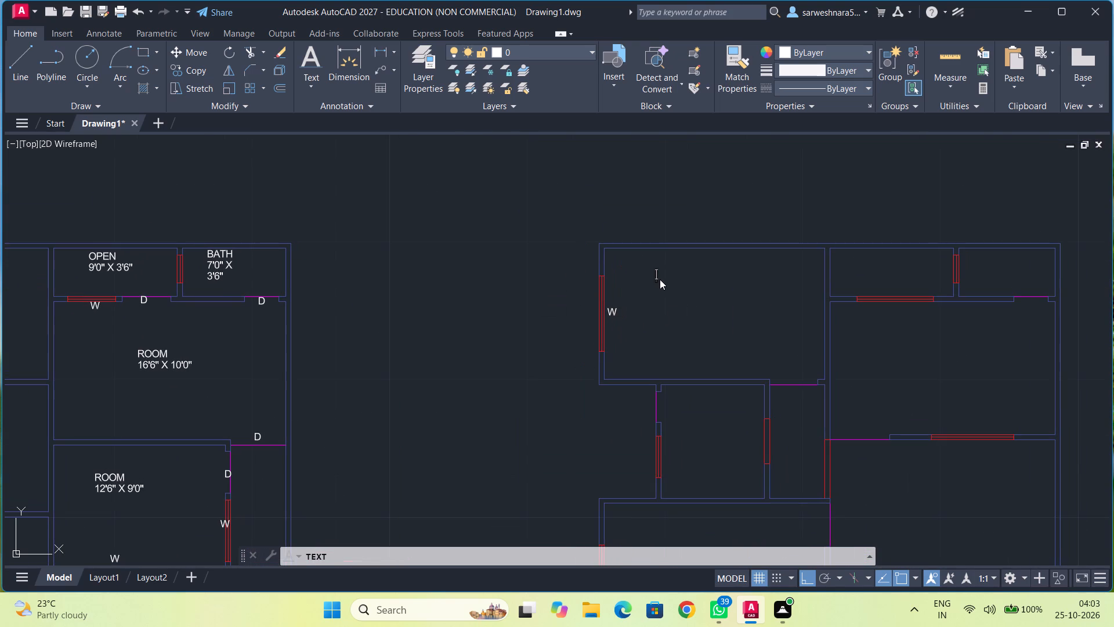
type("ROOM")
key("Return")
type("16")
type("'0\" X")
key("space")
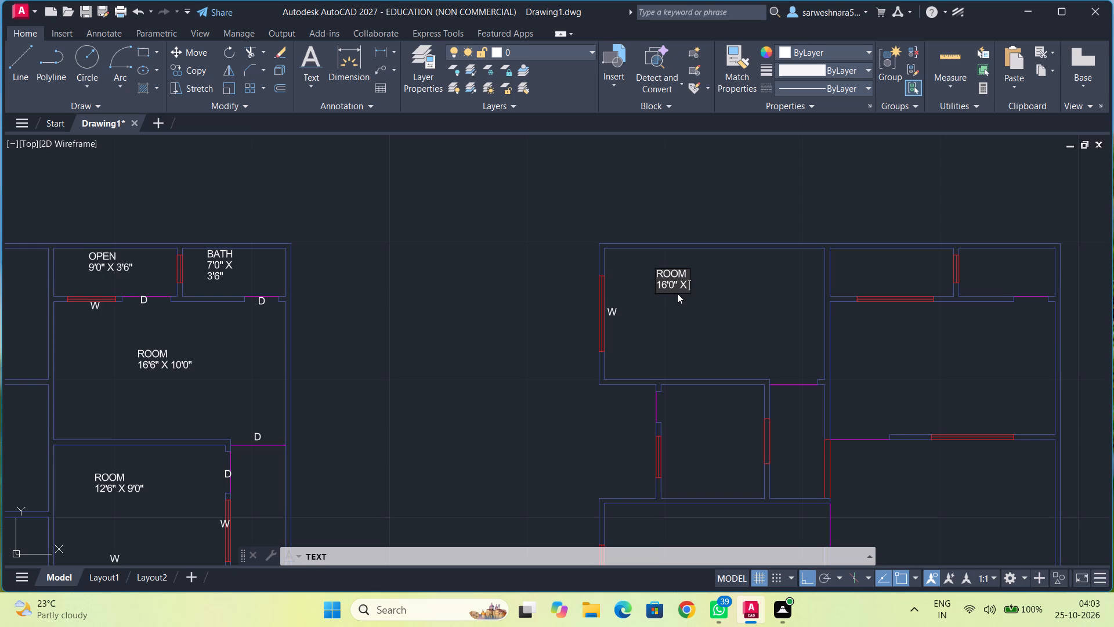
type("9'6\"")
Tag the openings in the left wall of the small room below that ROOM: D at the doorway and W at the window.
middle_click_drag(705, 429, 701, 341)
scroll(680, 342, "up", 1)
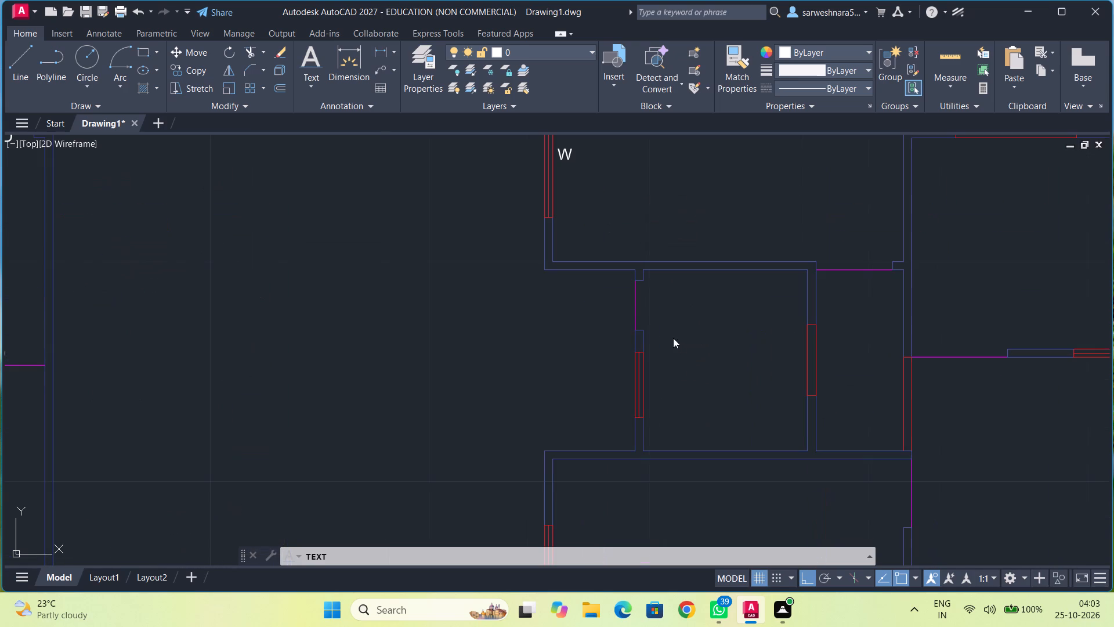
scroll(638, 307, "up", 2)
left_click(636, 305)
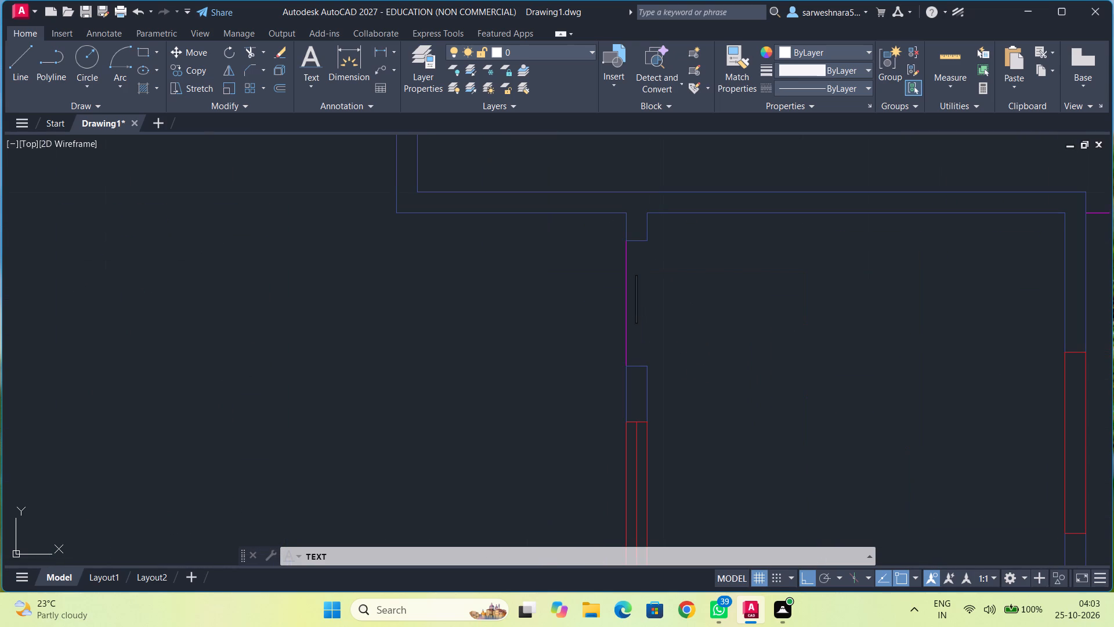
key("d")
middle_click_drag(710, 367, 718, 280)
middle_click_drag(701, 333, 699, 293)
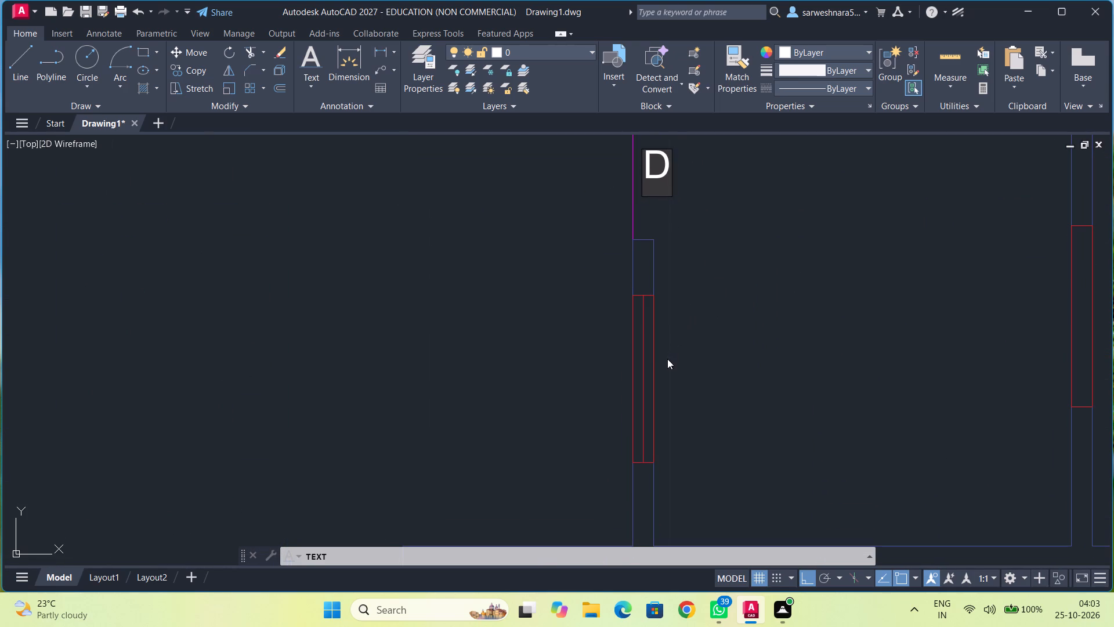
left_click(664, 369)
key("w")
Label that small room KITCHEN with its size 7'6" X 9'3" beneath, splitting the size over two lines after the X.
scroll(755, 325, "down", 1)
middle_click_drag(755, 325, 721, 340)
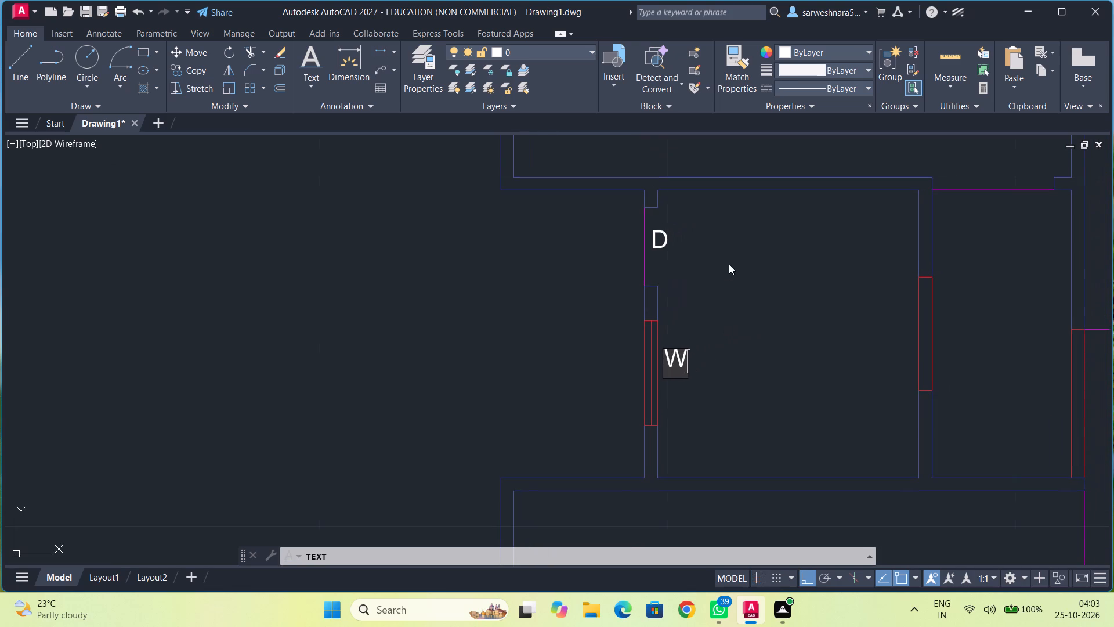
left_click(730, 253)
type("KITC")
key("h")
key("e")
key("n")
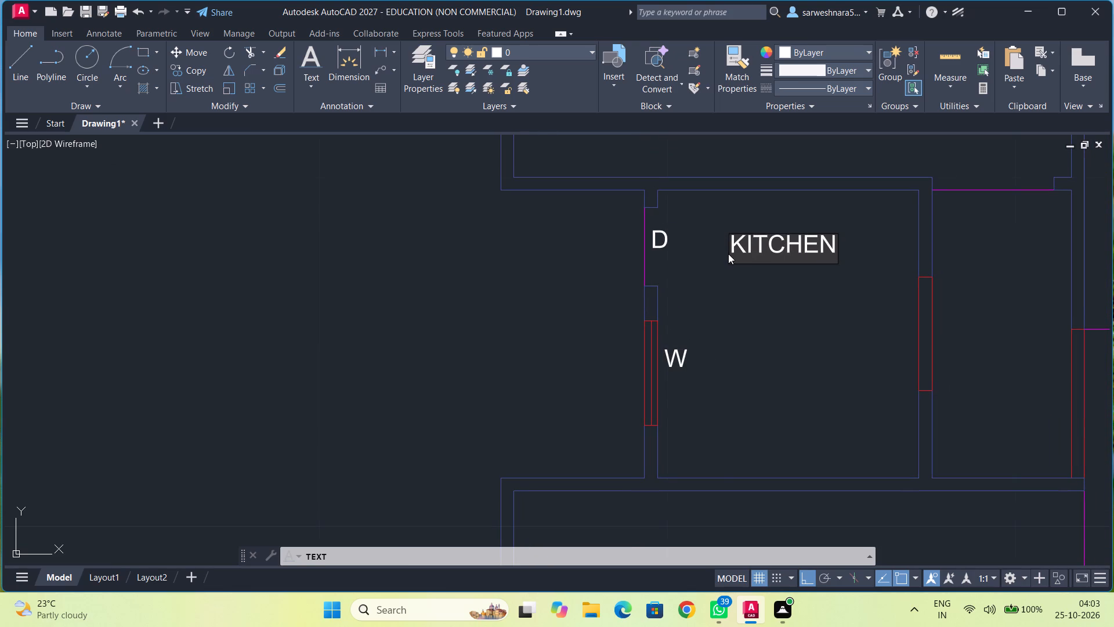
key("Return")
type("7'6\" X")
key("space")
type("9'3\"")
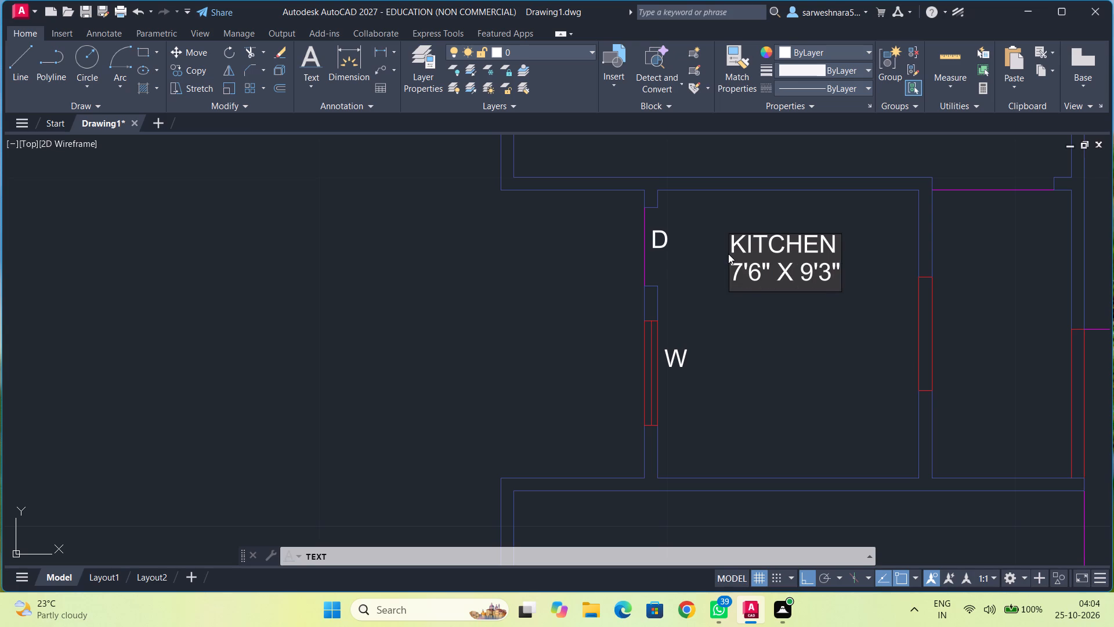
left_click(802, 273)
key("Return")
Label the narrow space to the right of the kitchen as LOBBY with 4'0" X and 8'3" on separate lines beneath.
middle_click_drag(839, 330, 837, 330)
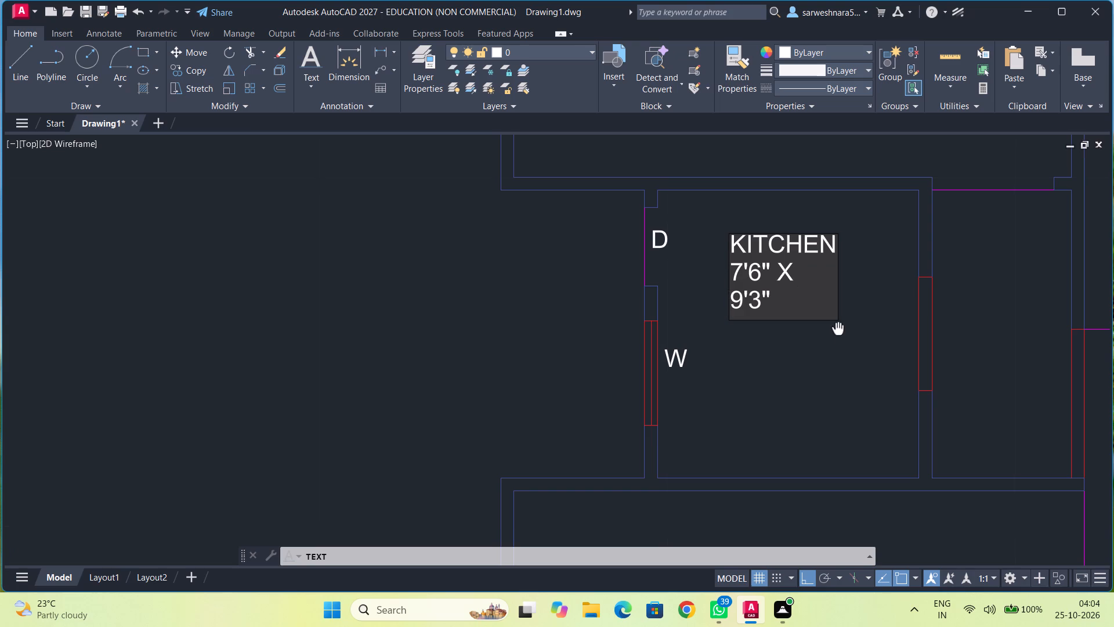
middle_click_drag(837, 330, 782, 352)
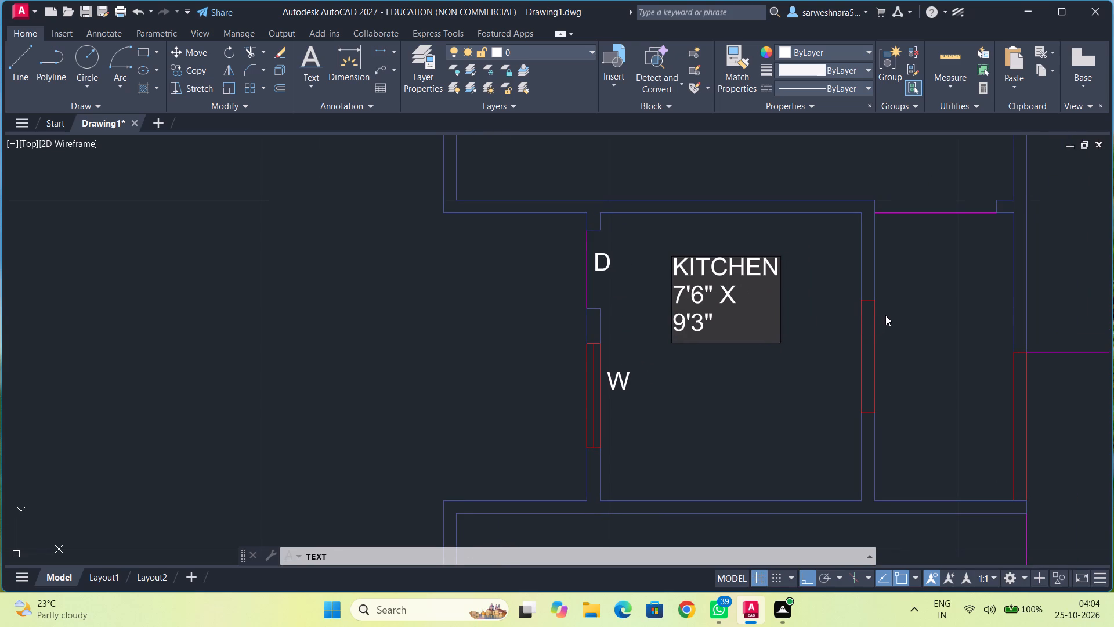
left_click(895, 303)
type("LOBBY")
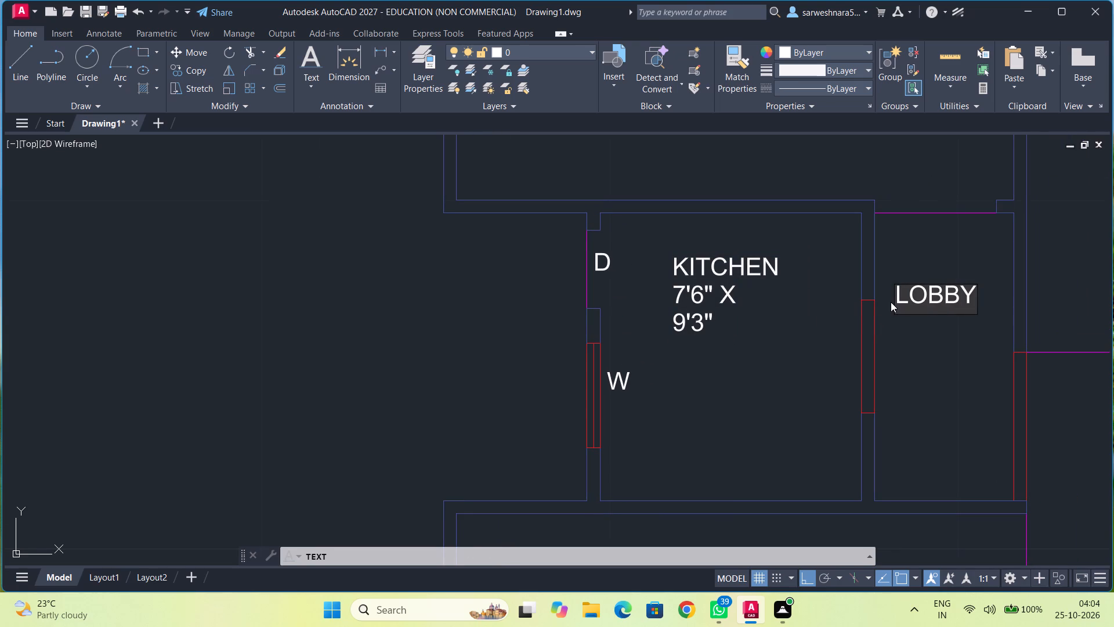
key("Return")
key("5")
key("BackSpace")
type("4'")
type("0\" X")
key("space")
key("Return")
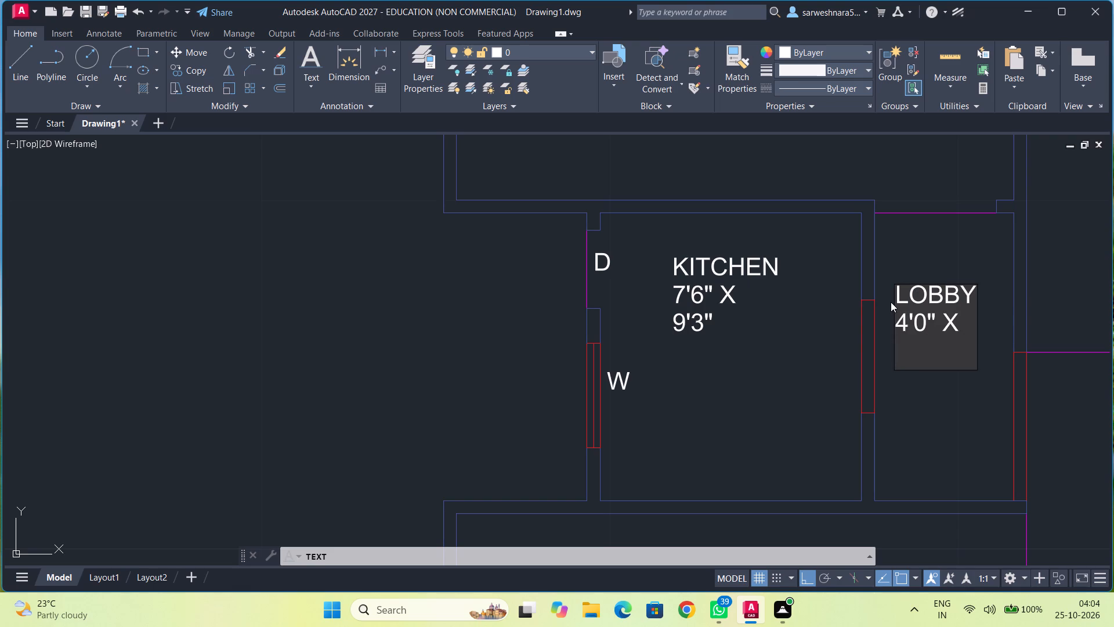
type("8'3\"")
Tag two doorways with D: the one above the lobby and the one in the wall below the large upper-right room.
left_click(909, 204)
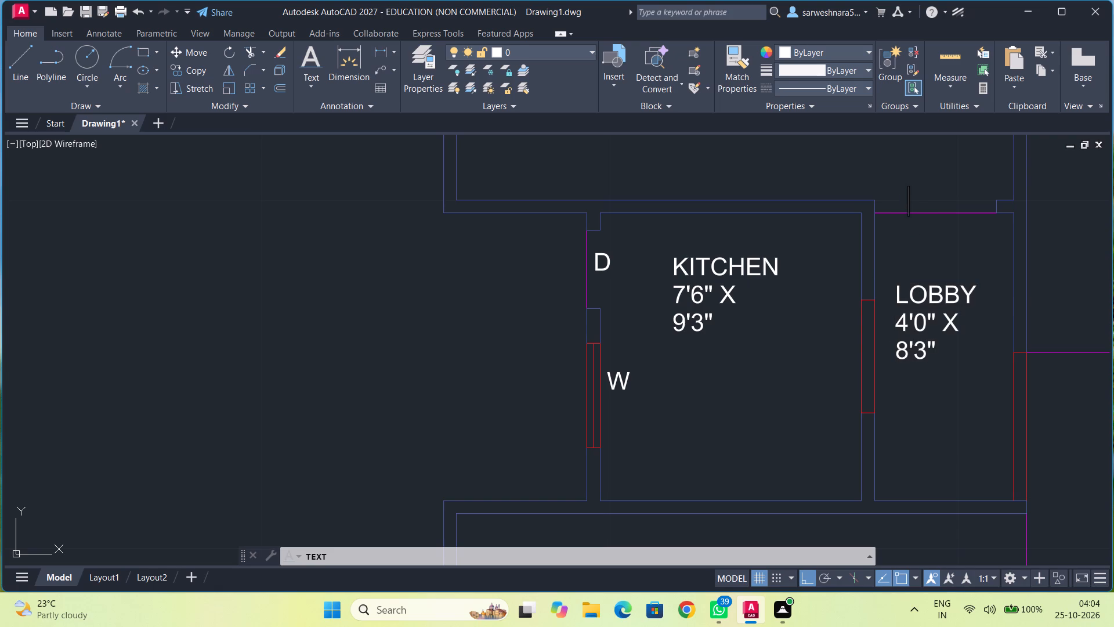
key("d")
middle_click_drag(1007, 269, 881, 273)
middle_click_drag(920, 307, 856, 270)
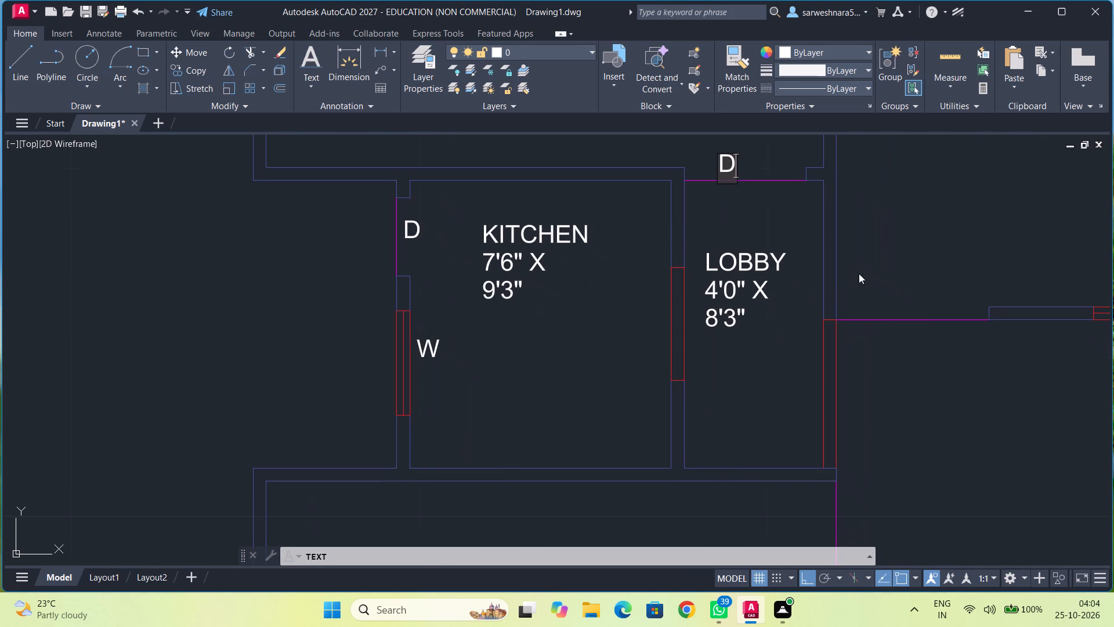
left_click(913, 311)
key("d")
Label the narrow space above the large upper-right room OPEN with 9'0" X 3'6" beneath, and tag its lower window W.
scroll(914, 316, "down", 1)
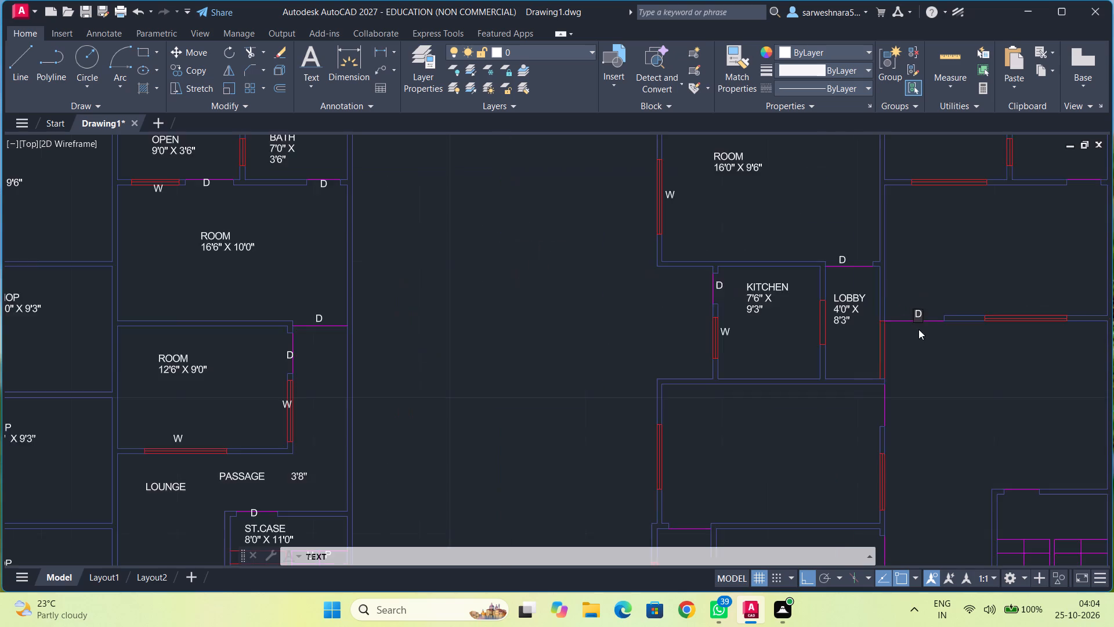
scroll(918, 329, "down", 2)
middle_click_drag(921, 337, 929, 314)
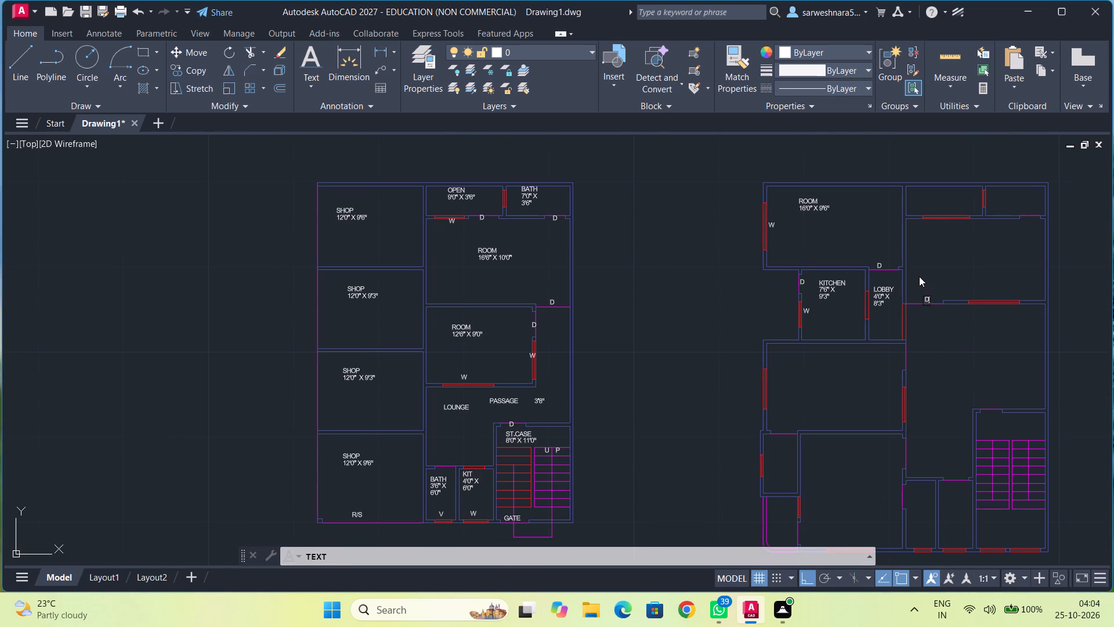
scroll(952, 272, "up", 1)
middle_click_drag(954, 268, 845, 366)
scroll(811, 278, "up", 2)
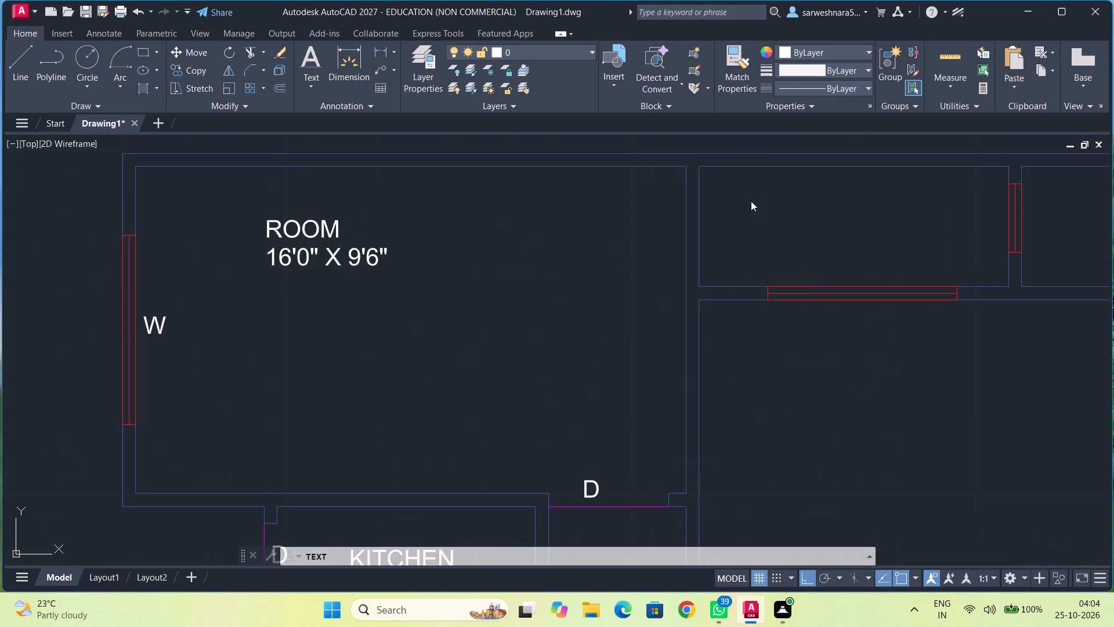
left_click(777, 194)
type("OPEN")
key("Return")
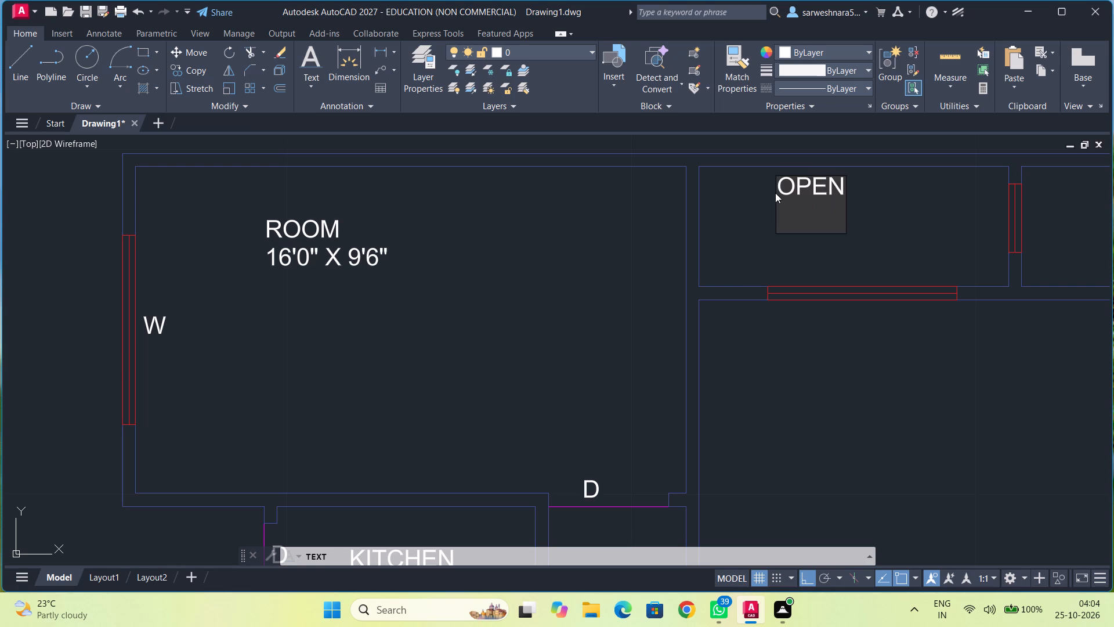
type("9'0\" X")
key("space")
type("3'6\"")
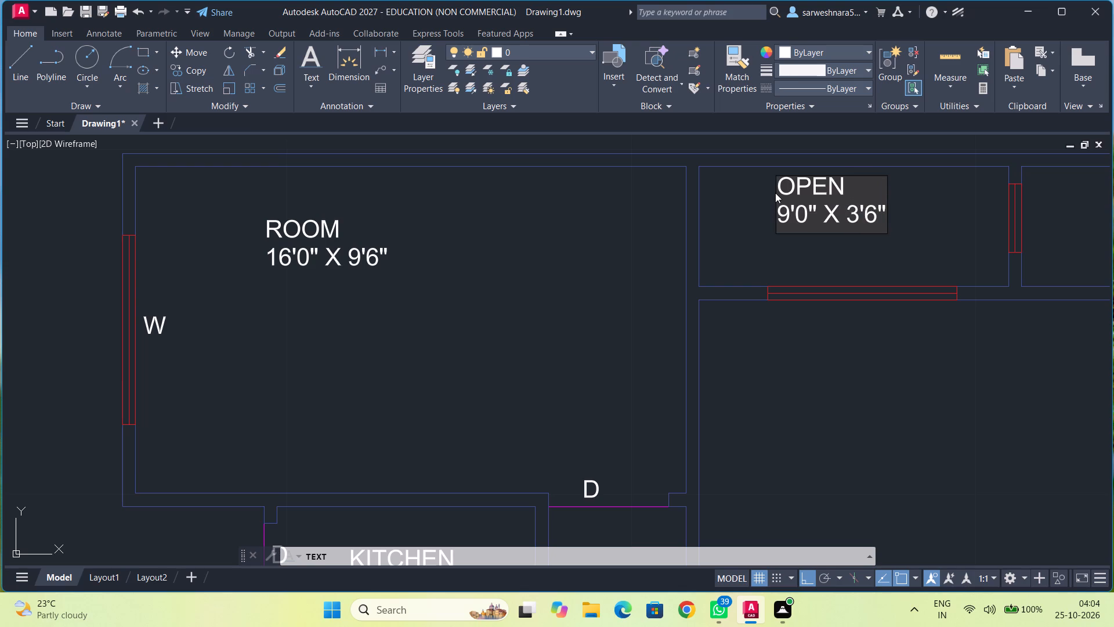
left_click(832, 311)
key("w")
Label the small room beside OPEN as BATH with 7'0" X and 3'6" on separate lines, and tag its doorway D.
middle_click_drag(924, 335, 670, 382)
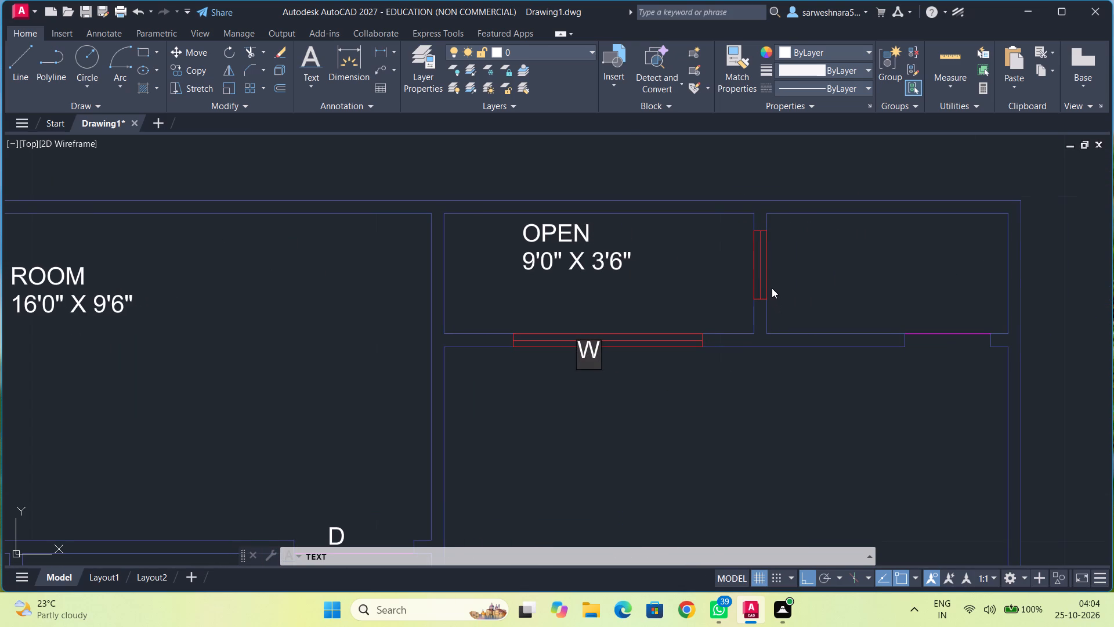
left_click(824, 235)
type("BATH")
key("Return")
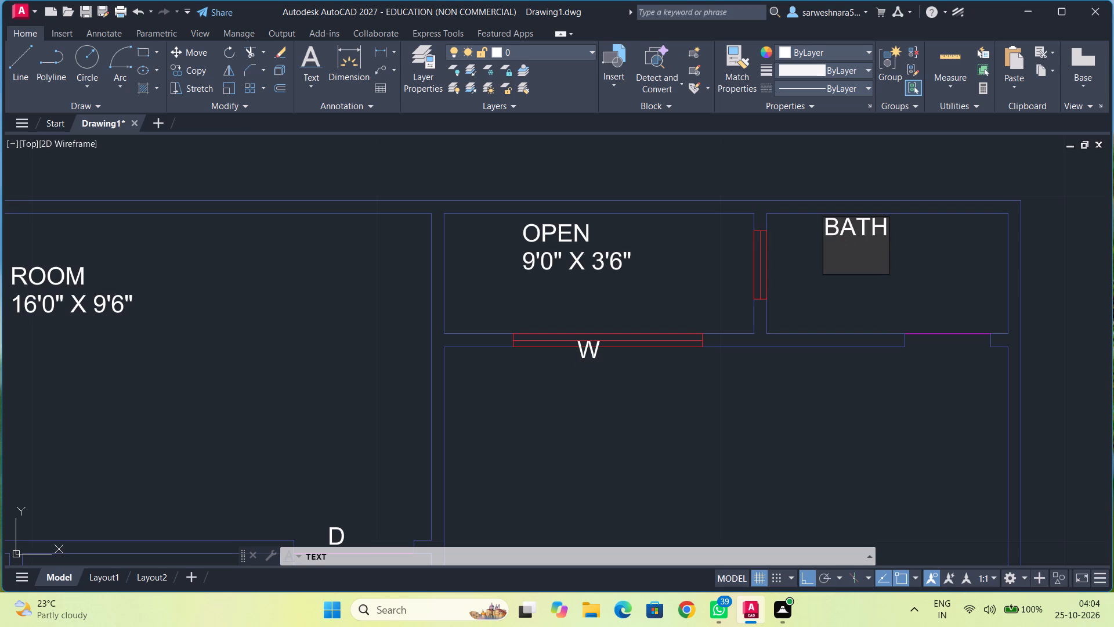
type("7'0\" X")
key("space")
key("Return")
key("4")
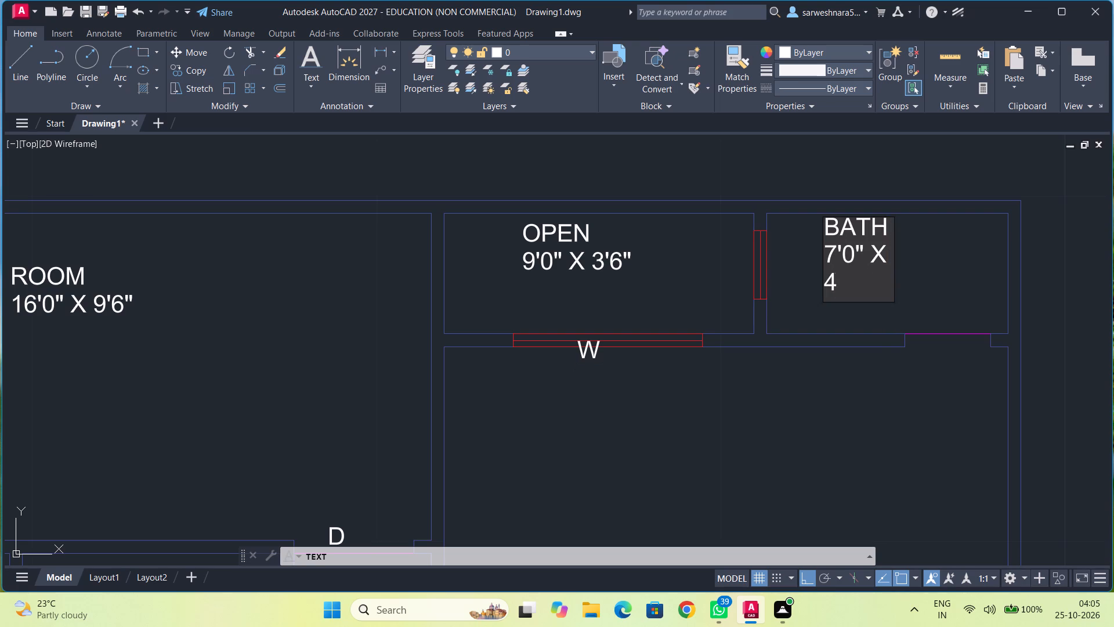
key("BackSpace")
type("3'6\"")
left_click(934, 353)
key("d")
Label the large room below OPEN and BATH as ROOM with 16'6" X 10'0" beneath, and tag its lower-wall window W.
scroll(909, 374, "down", 2)
middle_click_drag(875, 413, 860, 343)
middle_click_drag(862, 395, 847, 361)
scroll(845, 370, "up", 2)
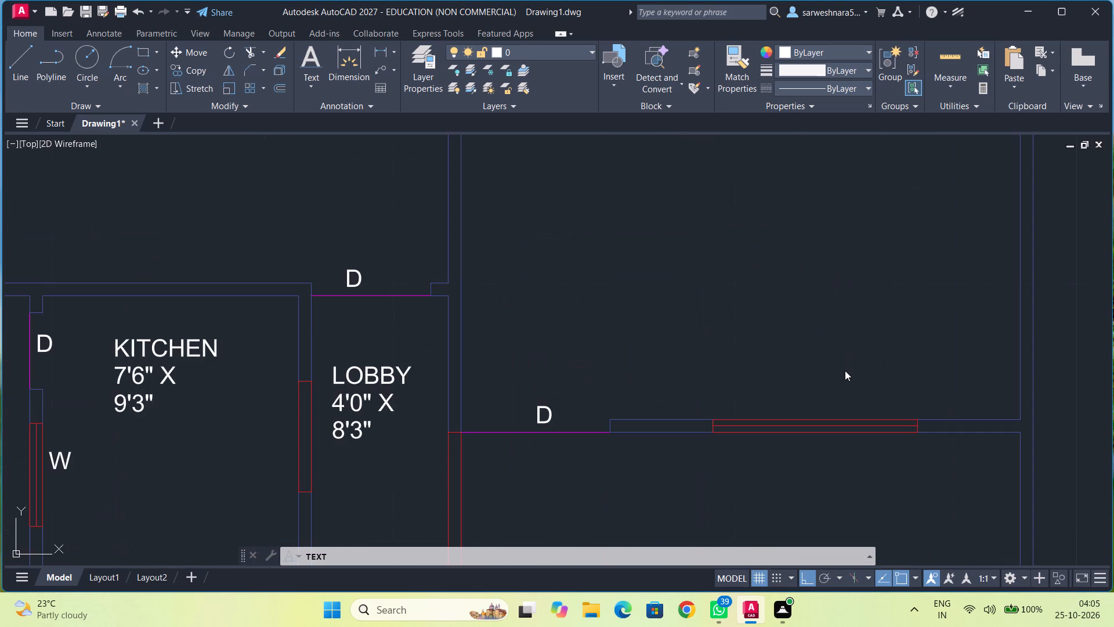
scroll(837, 362, "down", 2)
left_click(759, 301)
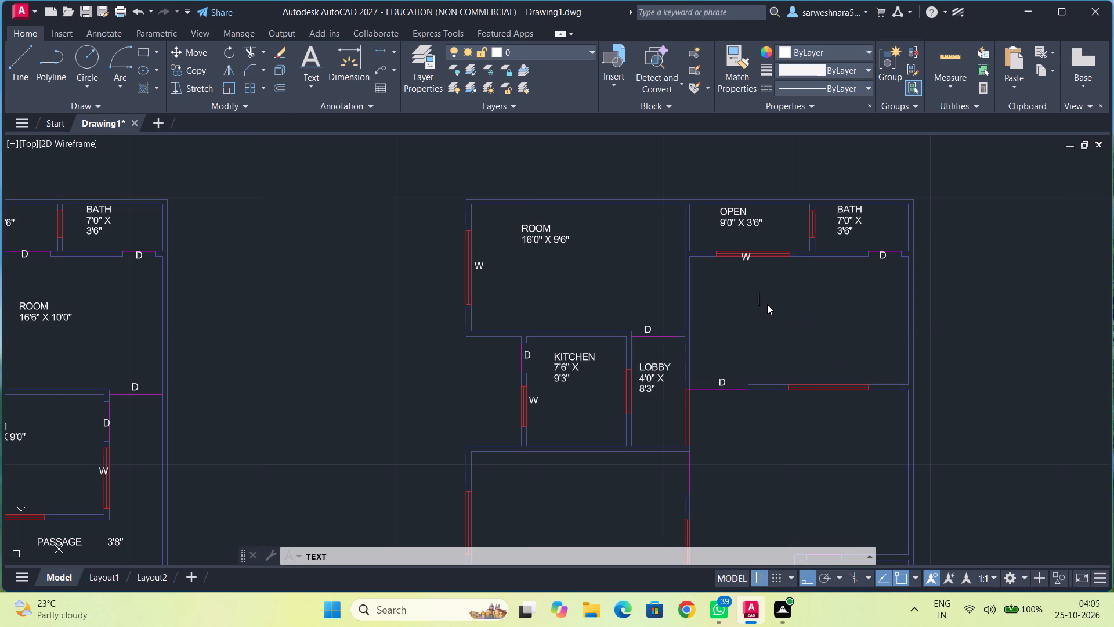
left_click(767, 304)
type("ROOM")
key("Return")
type("16'")
type("6\" X")
key("space")
type("10'0\"")
scroll(816, 384, "up", 1)
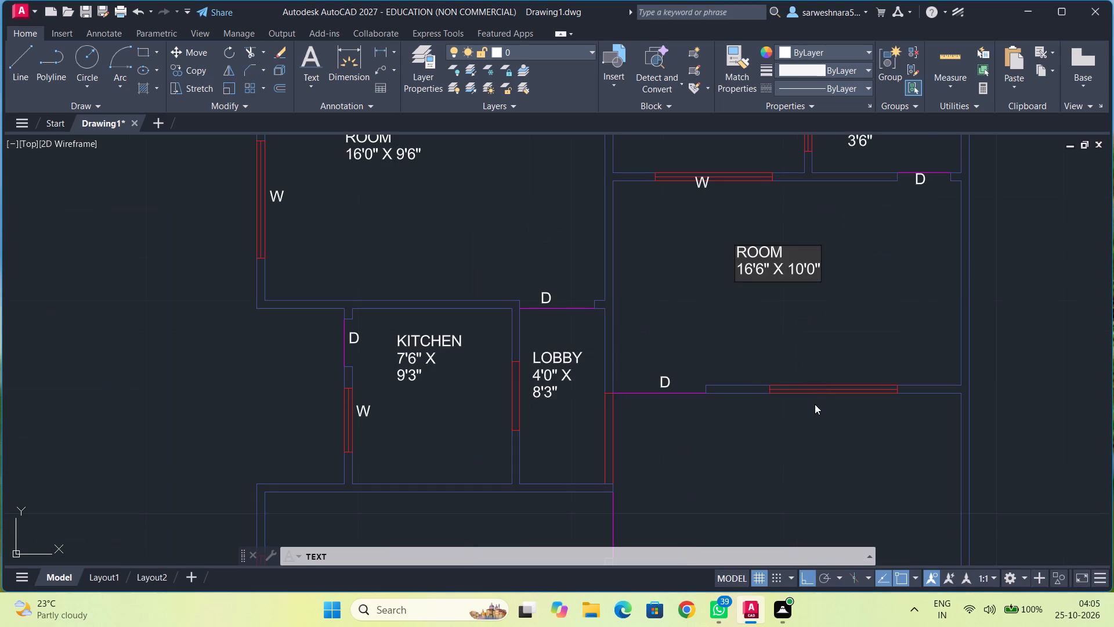
left_click(815, 410)
key("w")
Label the large area below that ROOM as LOUNGE with its size 16'6" X 13'0" beneath.
scroll(793, 431, "down", 1)
middle_click_drag(790, 433, 789, 423)
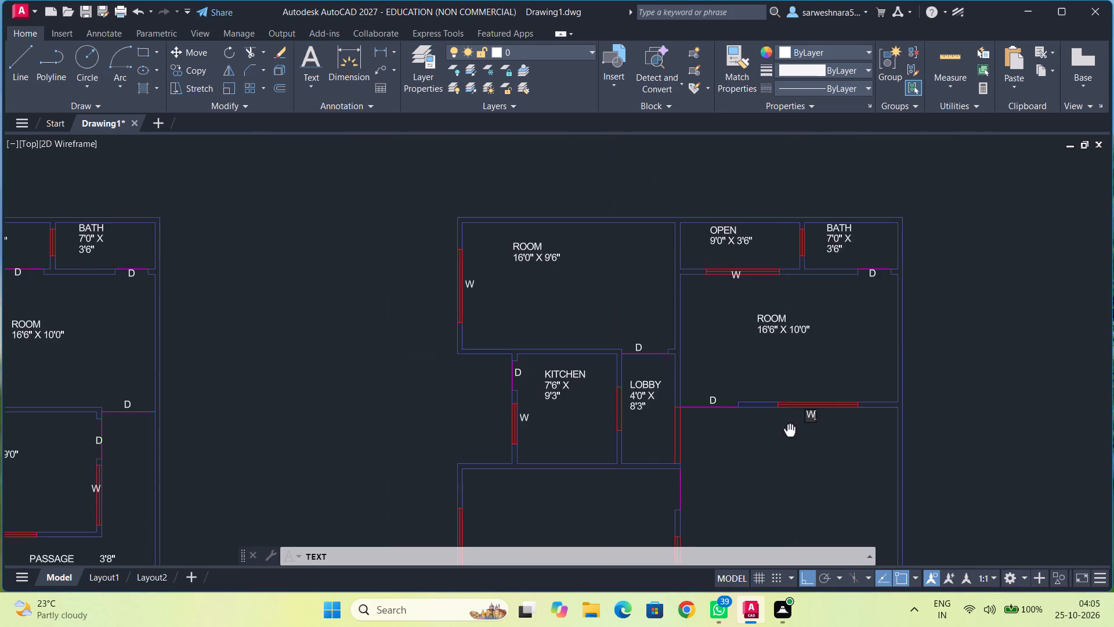
middle_click_drag(789, 423, 787, 361)
middle_click_drag(760, 425, 764, 397)
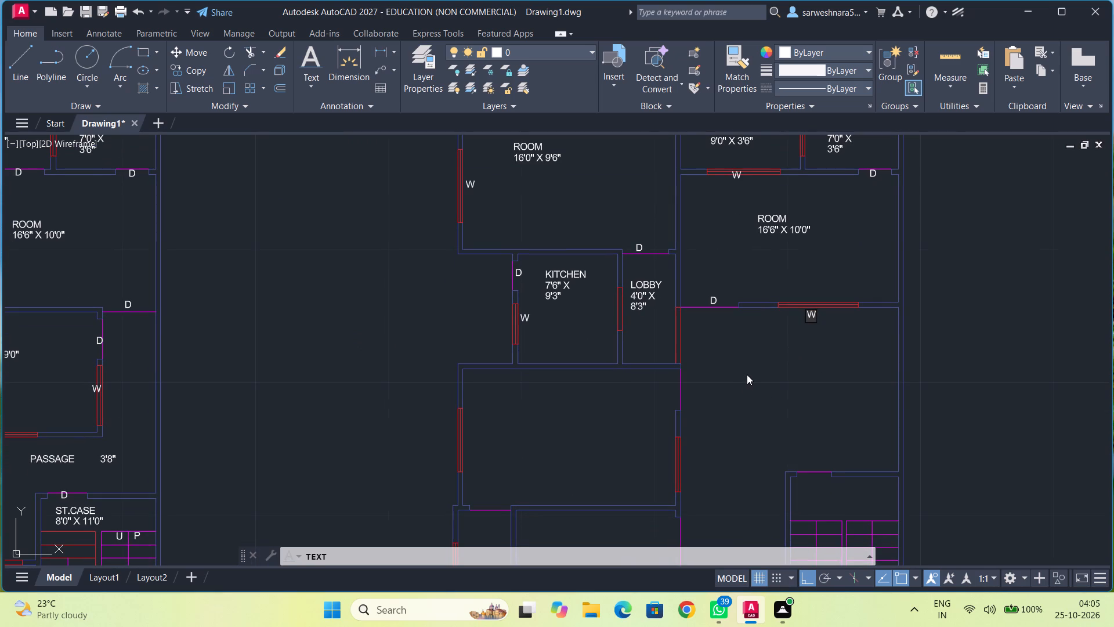
left_click(752, 374)
type("LOUNGE")
key("Return")
type("16'6\" X")
key("space")
key("1")
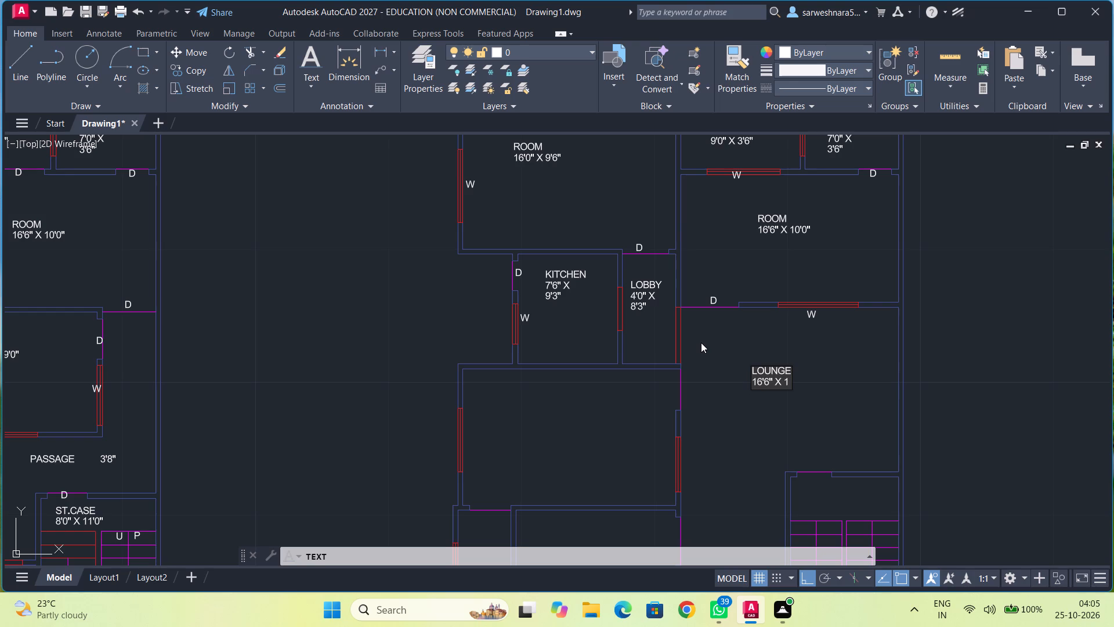
type("3'0\"")
Label the area below the lounge, to the left of the staircase, as LOBBY with 8'0" X 7'0" beneath.
middle_click_drag(725, 428, 744, 378)
middle_click_drag(736, 405, 771, 386)
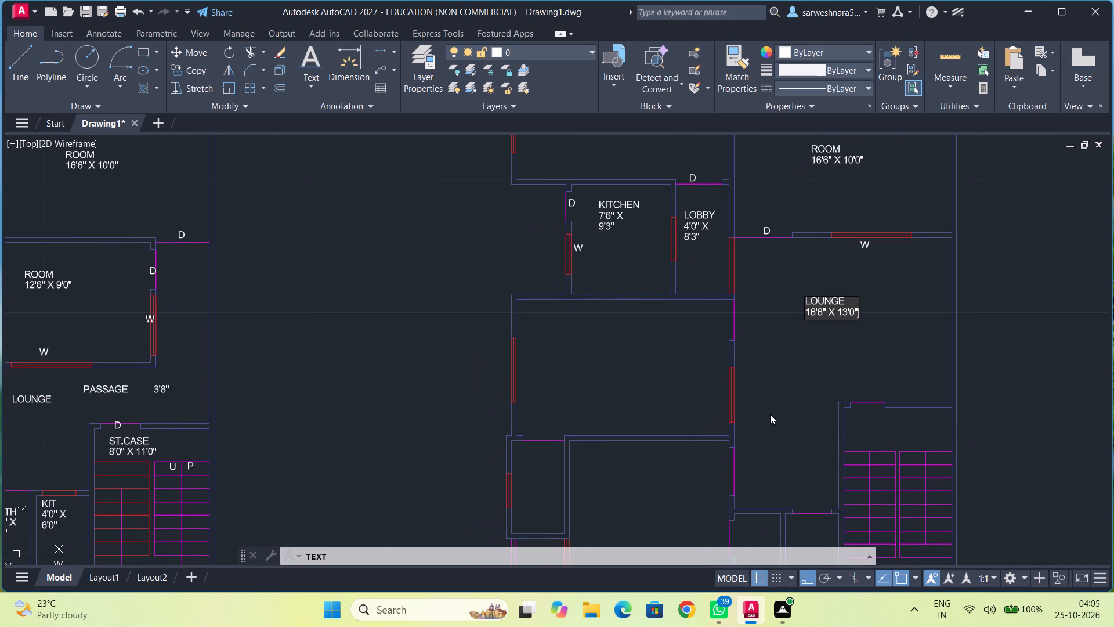
middle_click_drag(772, 410, 779, 380)
middle_click_drag(773, 414, 782, 391)
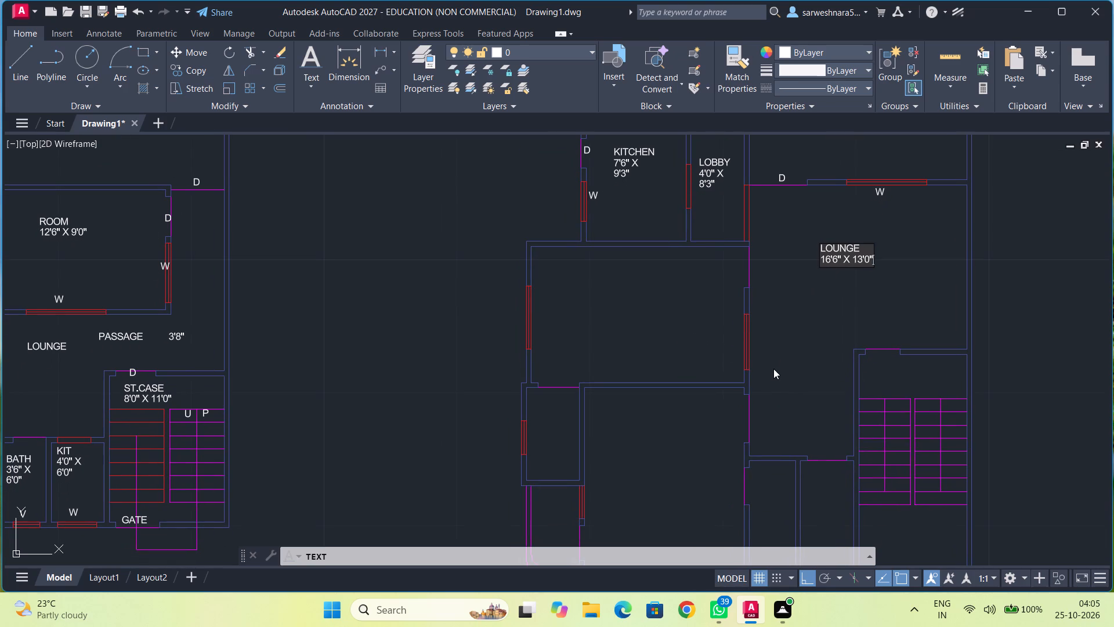
scroll(775, 363, "up", 1)
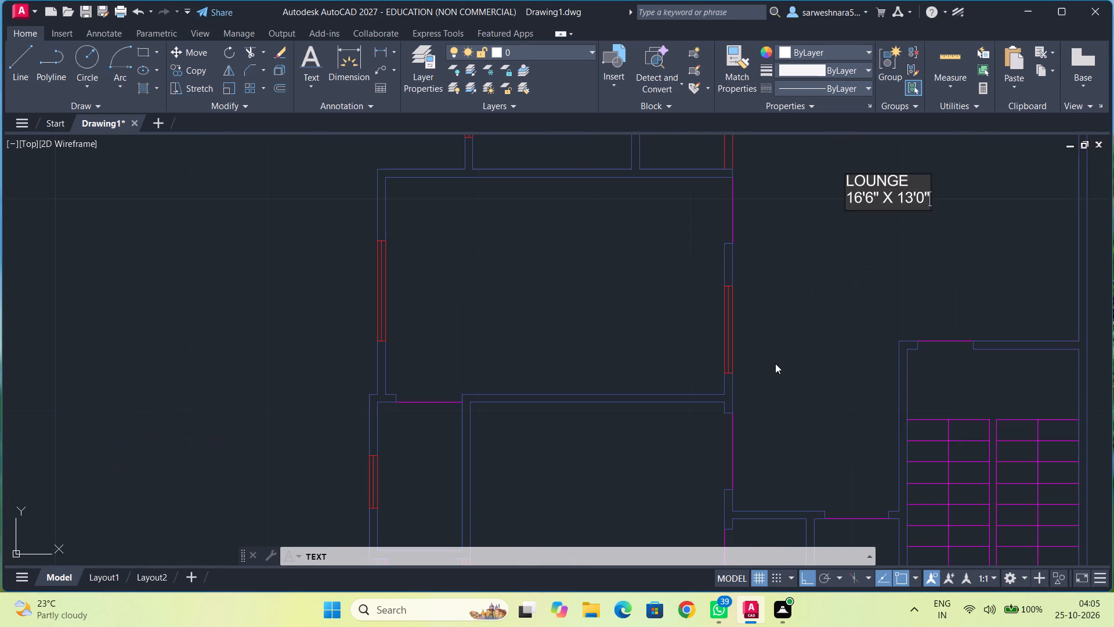
left_click(773, 364)
type("LOBBY")
key("Return")
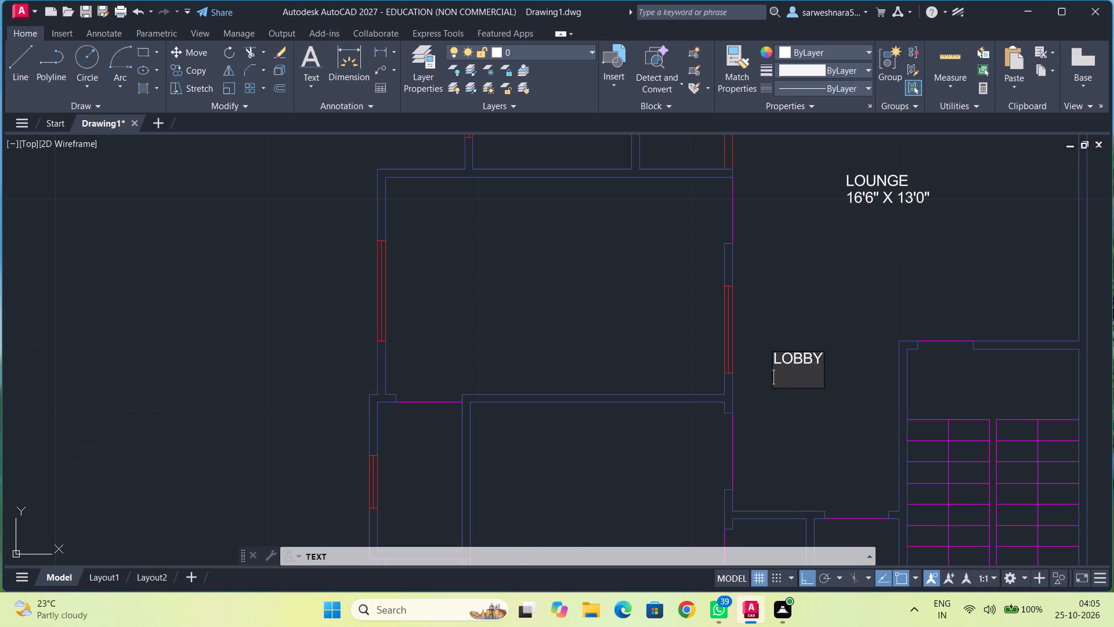
type("8'0\" X")
key("space")
key("7")
type("'0\"")
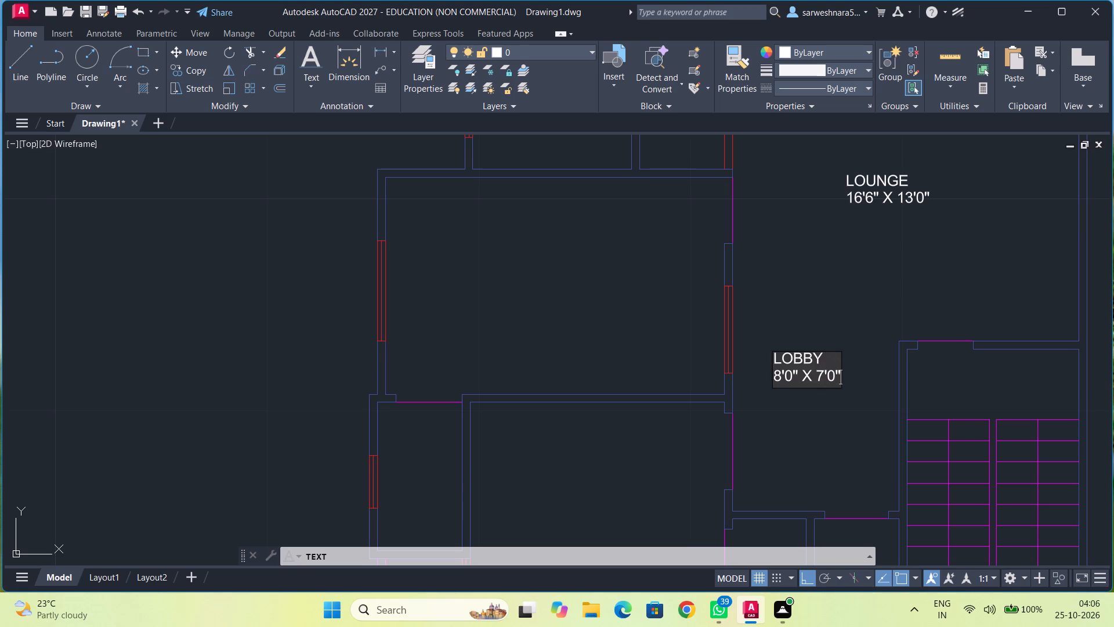
Tag the staircase doorway D and label the space above the stair flights ST. CASE with 8'0" X 16'0" beneath.
left_click(931, 349)
key("d")
middle_click_drag(970, 396, 920, 385)
left_click(874, 370)
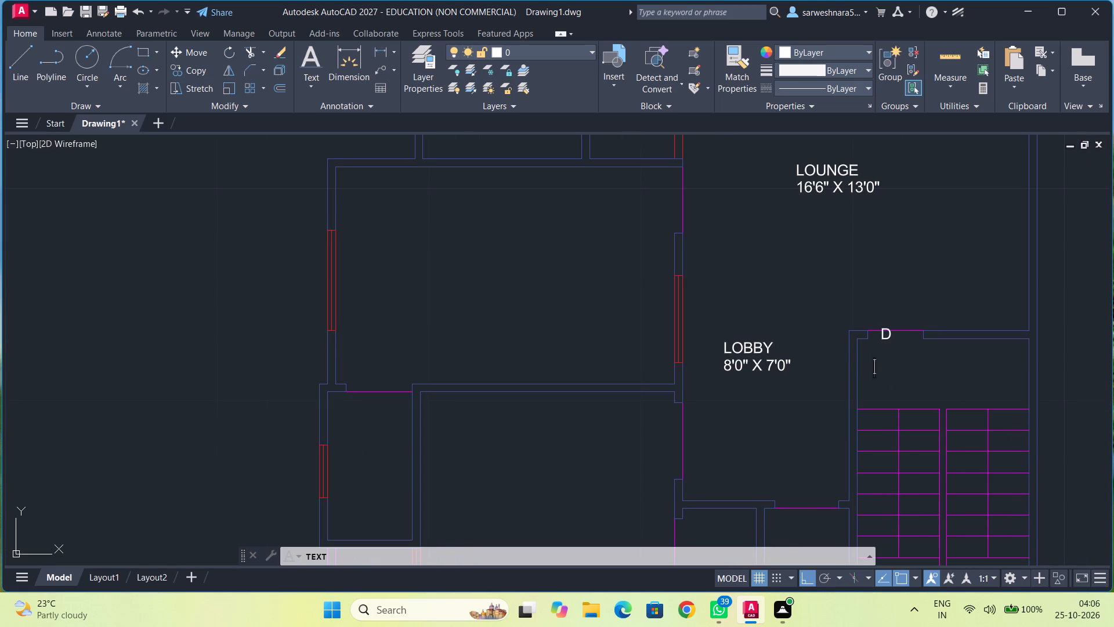
type("ST. A")
key("BackSpace")
type("CASE")
key("Return")
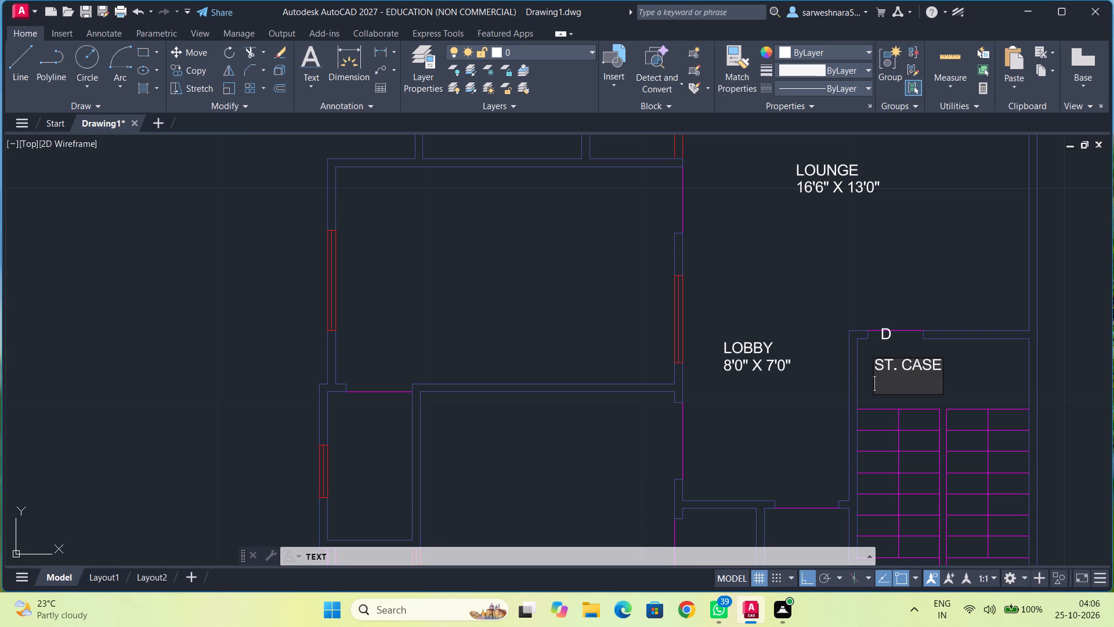
type("8'0")
type("\"")
key("space")
type("X")
key("space")
key("1")
type("6'0\"")
Mark the stair directions on the top treads, with D and N on the left flight and U and P on the right.
middle_click_drag(905, 428, 905, 426)
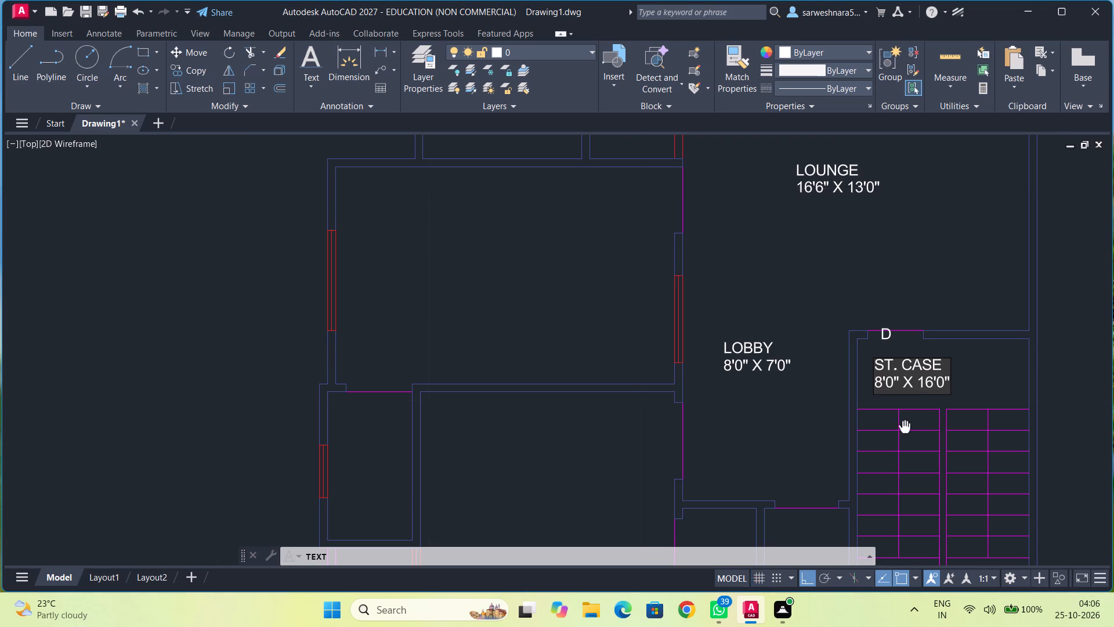
middle_click_drag(905, 426, 905, 410)
left_click(880, 405)
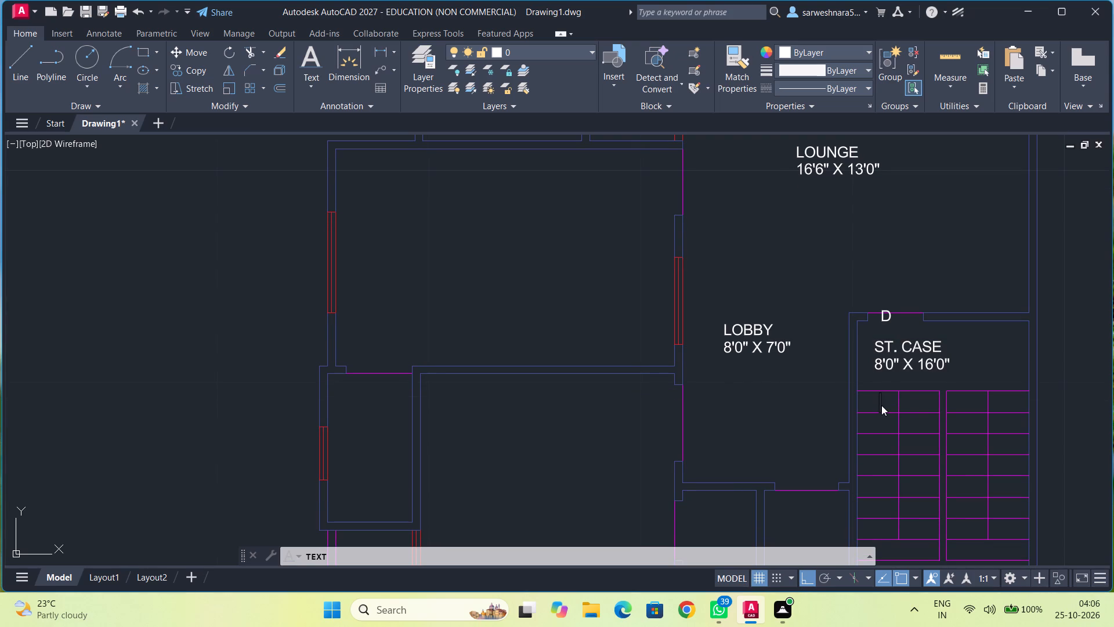
key("d")
left_click(908, 402)
key("n")
left_click(970, 402)
key("u")
left_click(994, 405)
key("p")
Tag D at the doorway in the lobby's lower wall and at the doorway of the narrow room beside it.
middle_click_drag(843, 413, 850, 376)
middle_click_drag(792, 399, 805, 356)
left_click(808, 402)
key("d")
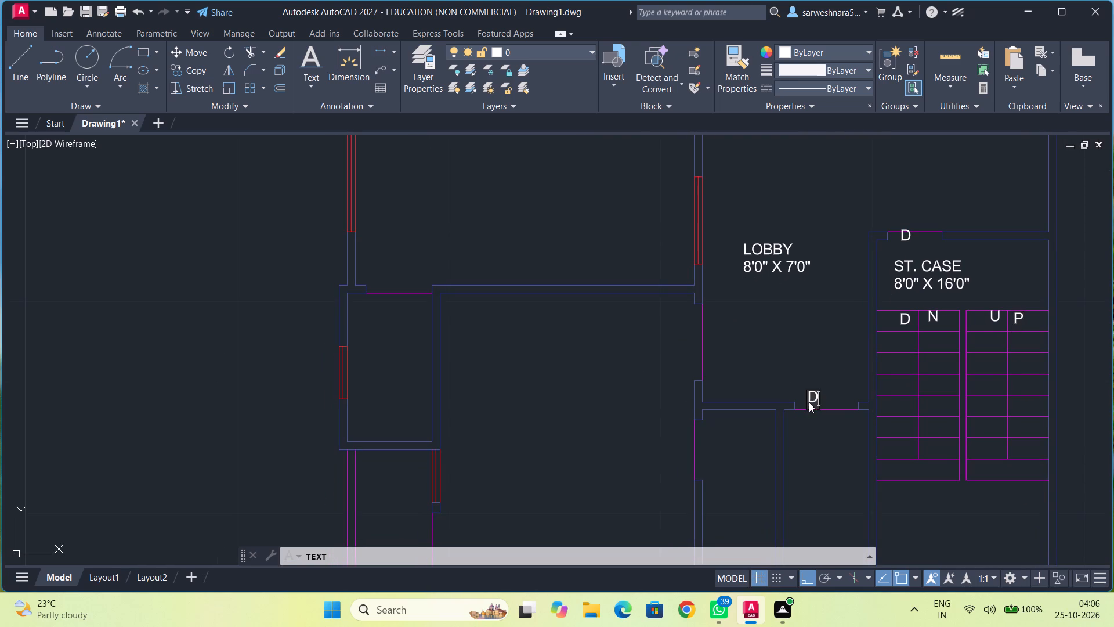
middle_click_drag(811, 440, 847, 309)
left_click(755, 312)
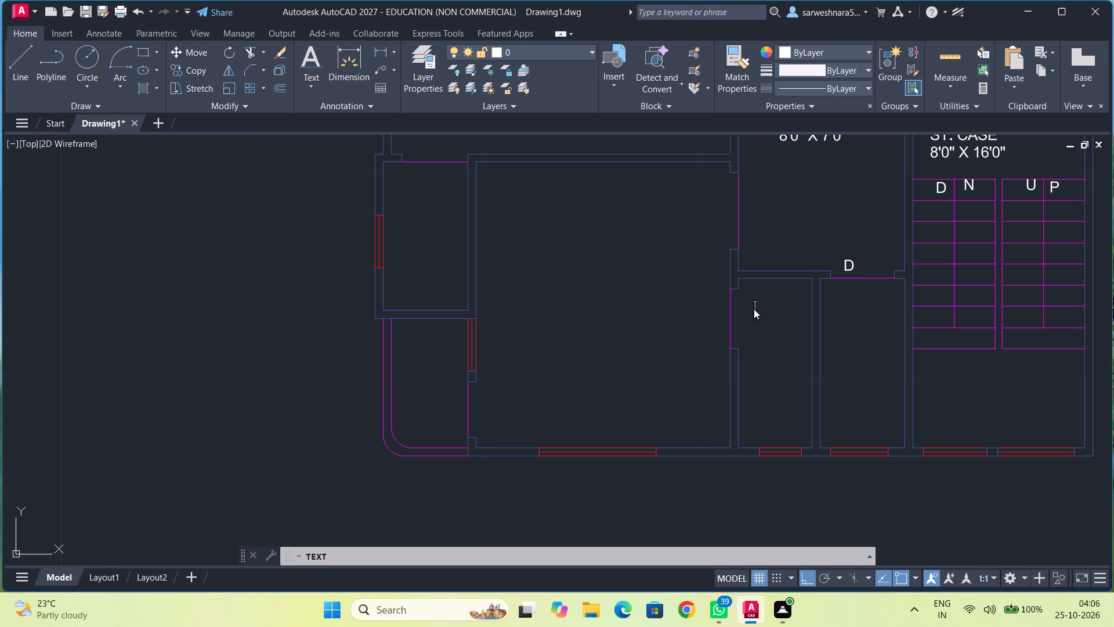
left_click(735, 323)
key("d")
Label the narrow room below the lobby, nearer the large room, as BATH with 3'6" X and 8'0" on separate lines.
left_click(757, 352)
type("BATH")
key("Return")
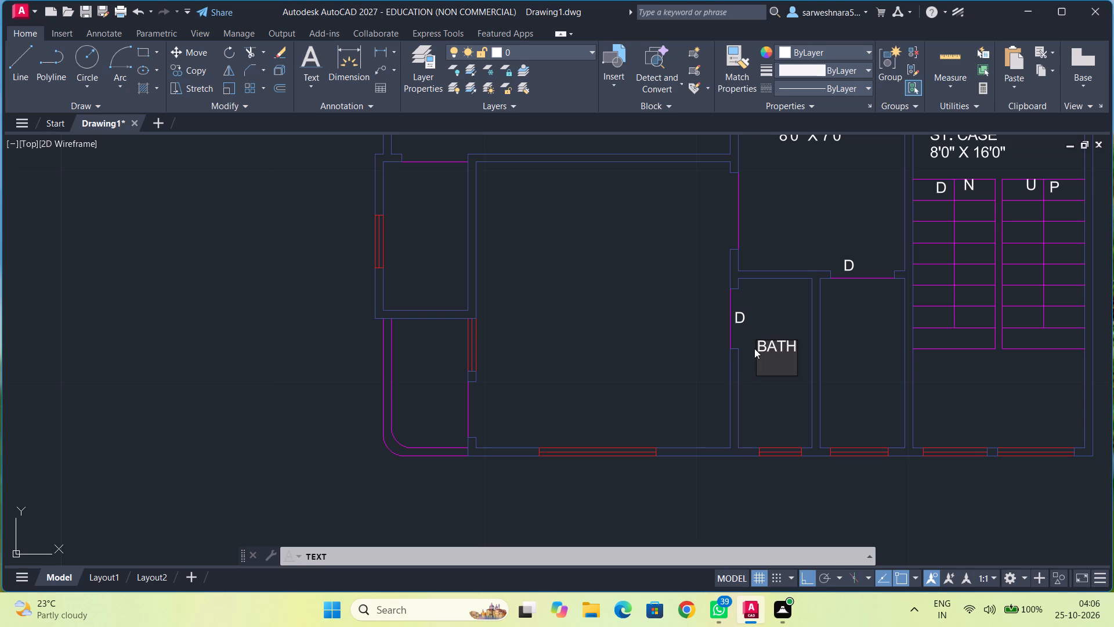
type("3'6\" X")
key("Return")
type("8'0\"")
Label the adjoining narrow room beside the staircase as BATH with 4'0" X and 8'0" on separate lines.
left_click(838, 318)
type("BATH")
key("Return")
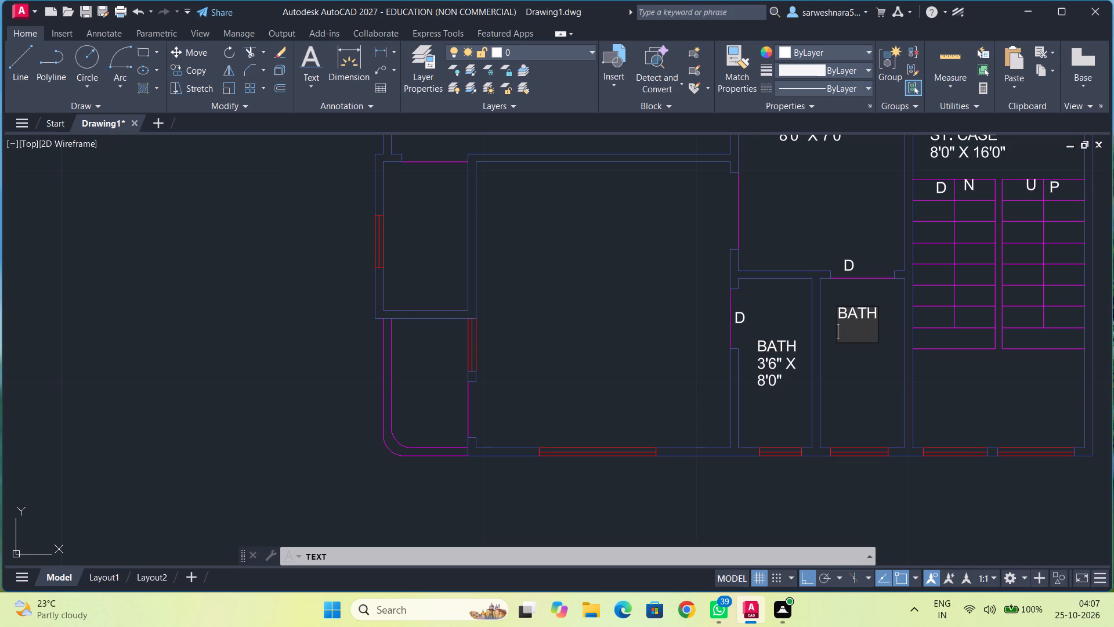
type("4'0\" X")
key("space")
key("Return")
type("8'0")
key("Right")
key("shift+quotedbl")
Tag the lower-wall ventilators of both BATH rooms below the lobby V.
scroll(804, 401, "up", 2)
scroll(742, 464, "down", 1)
middle_click_drag(742, 465, 729, 409)
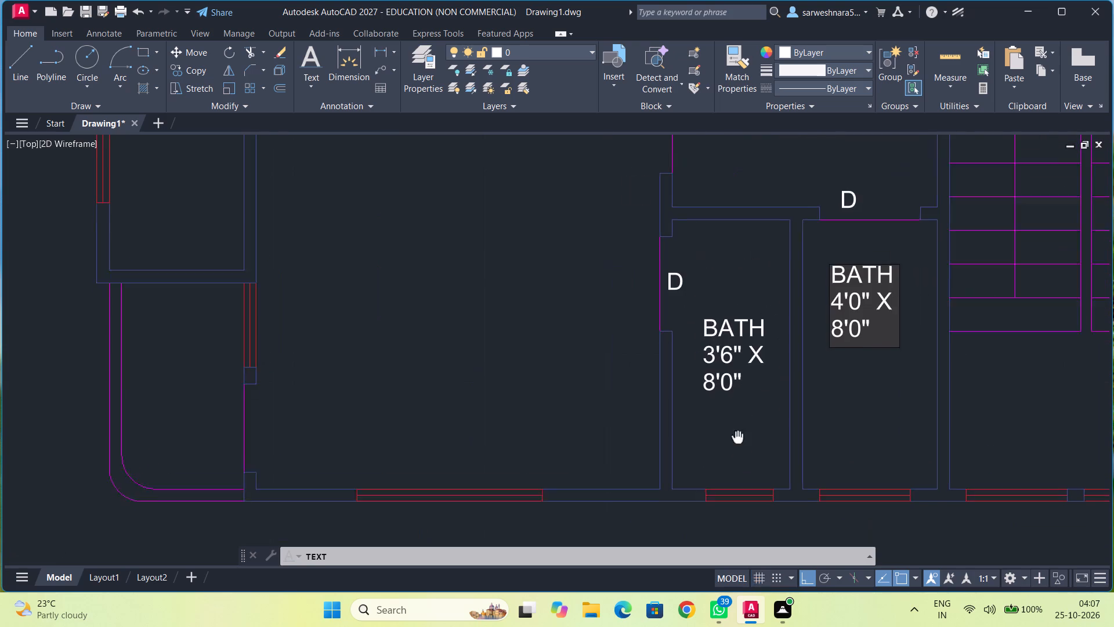
middle_click_drag(729, 409, 725, 387)
left_click(719, 410)
key("v")
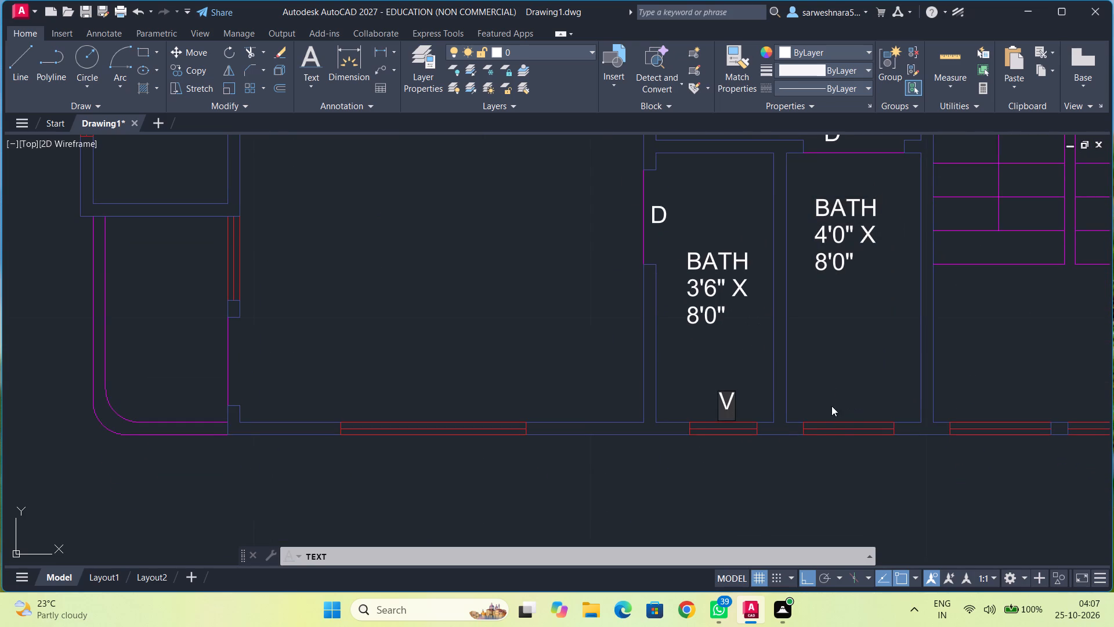
left_click(831, 406)
key("v")
Tag the large lower room's doorway to the lobby D and its lower-wall window W.
scroll(914, 391, "down", 2)
middle_click_drag(936, 361, 831, 405)
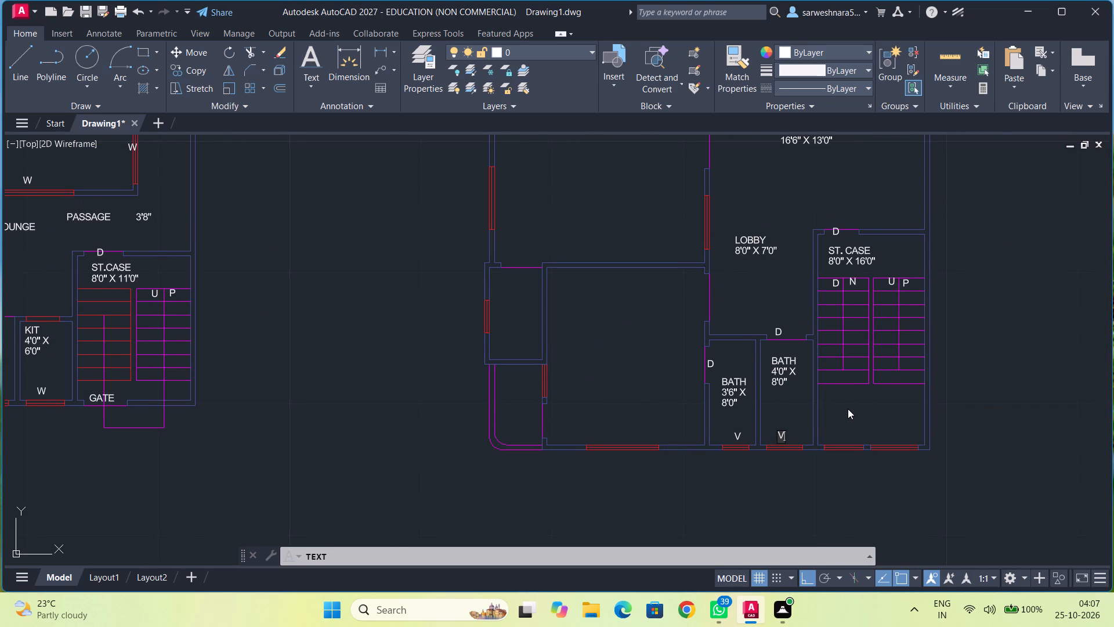
middle_click_drag(835, 406, 869, 398)
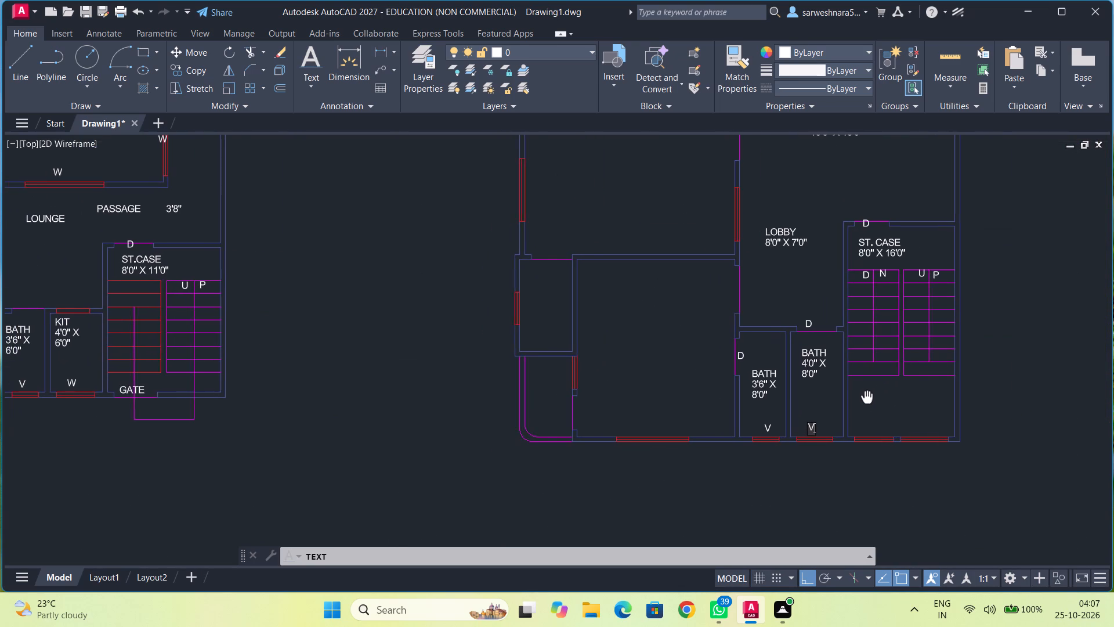
middle_click_drag(869, 398, 884, 397)
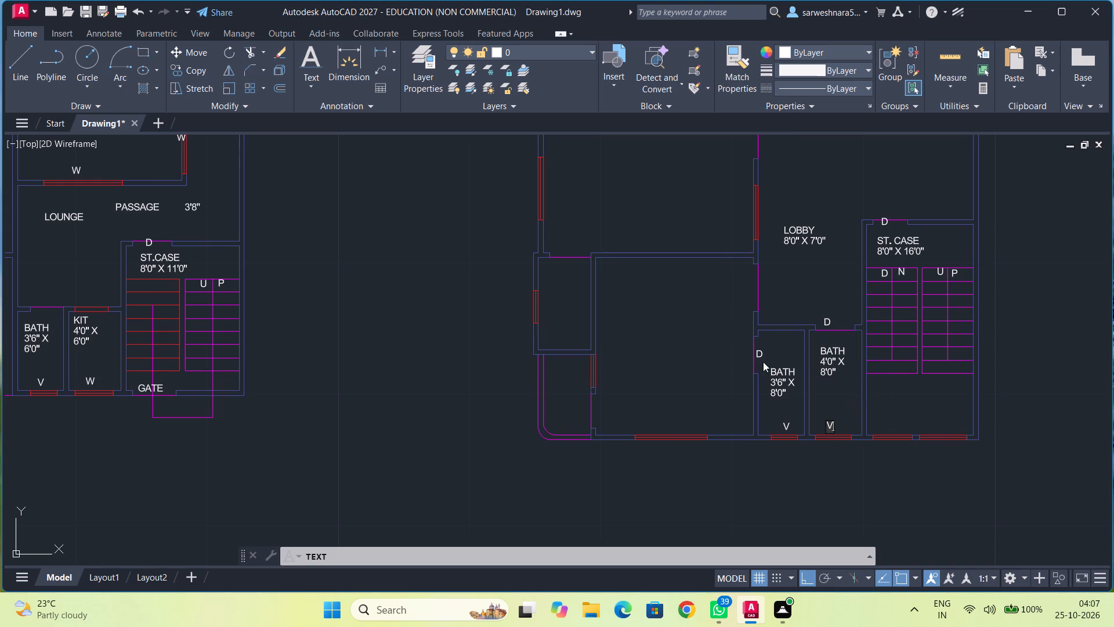
middle_click_drag(699, 361, 758, 355)
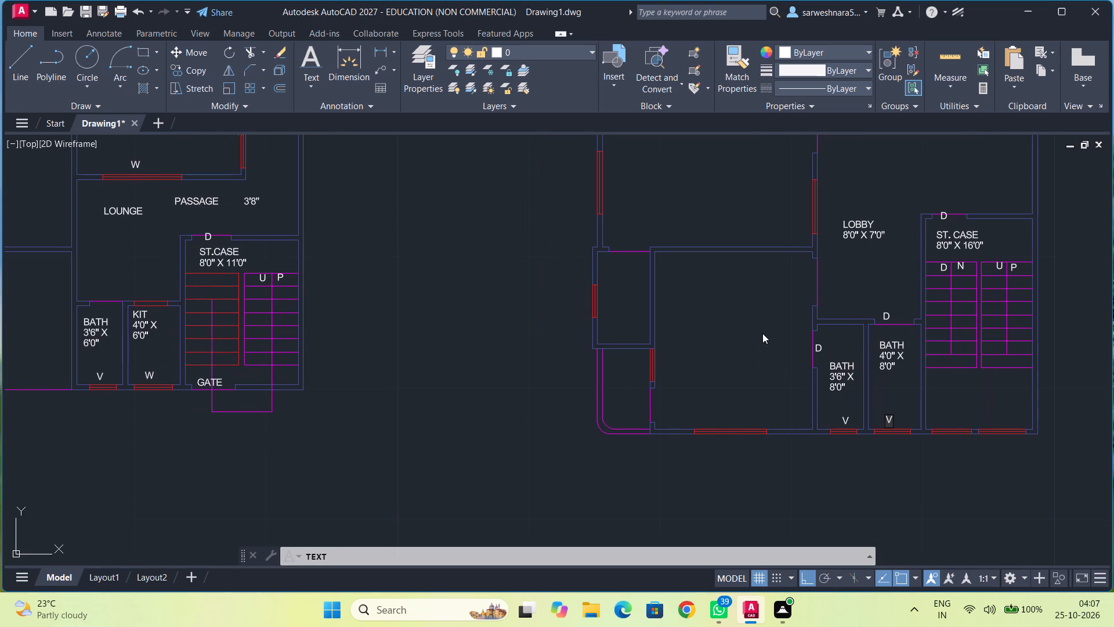
scroll(769, 298, "up", 1)
left_click(830, 269)
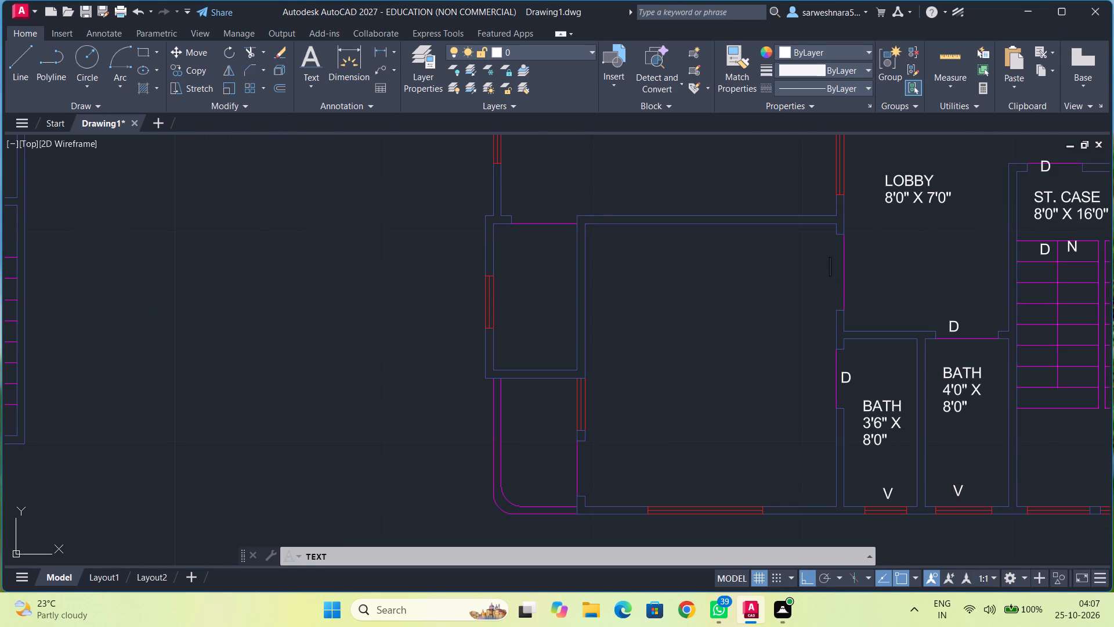
key("d")
middle_click_drag(737, 327, 766, 286)
middle_click_drag(729, 356, 793, 305)
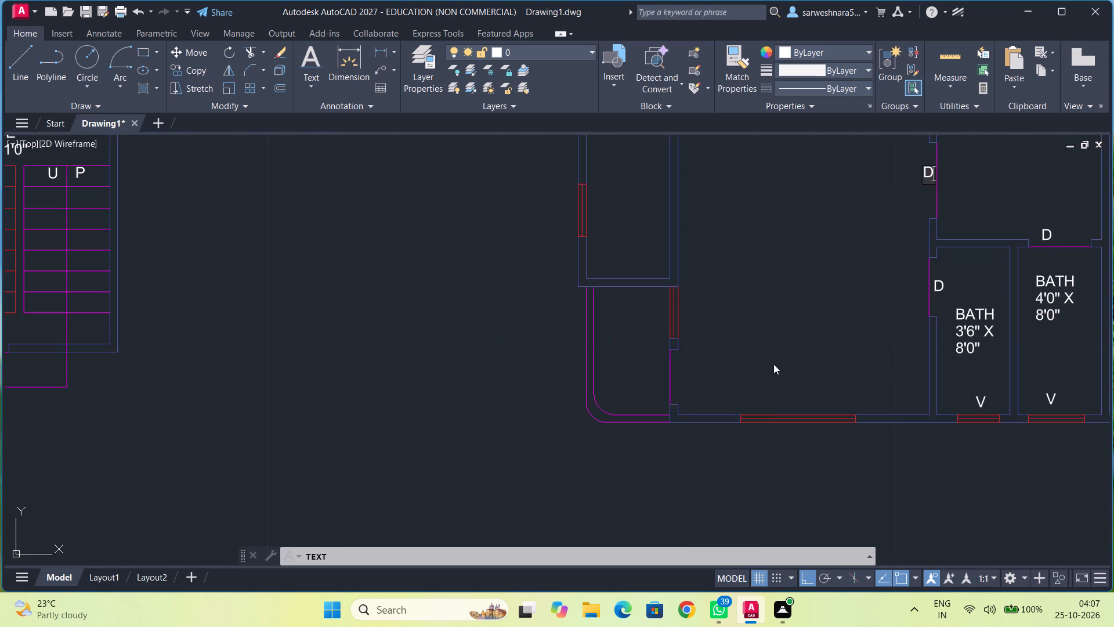
left_click(788, 433)
key("w")
Label the large lower room beside the 3'6" wide BATH as ROOM with 12'0" X 13'6" on the line below.
middle_click_drag(759, 370, 795, 381)
left_click(797, 274)
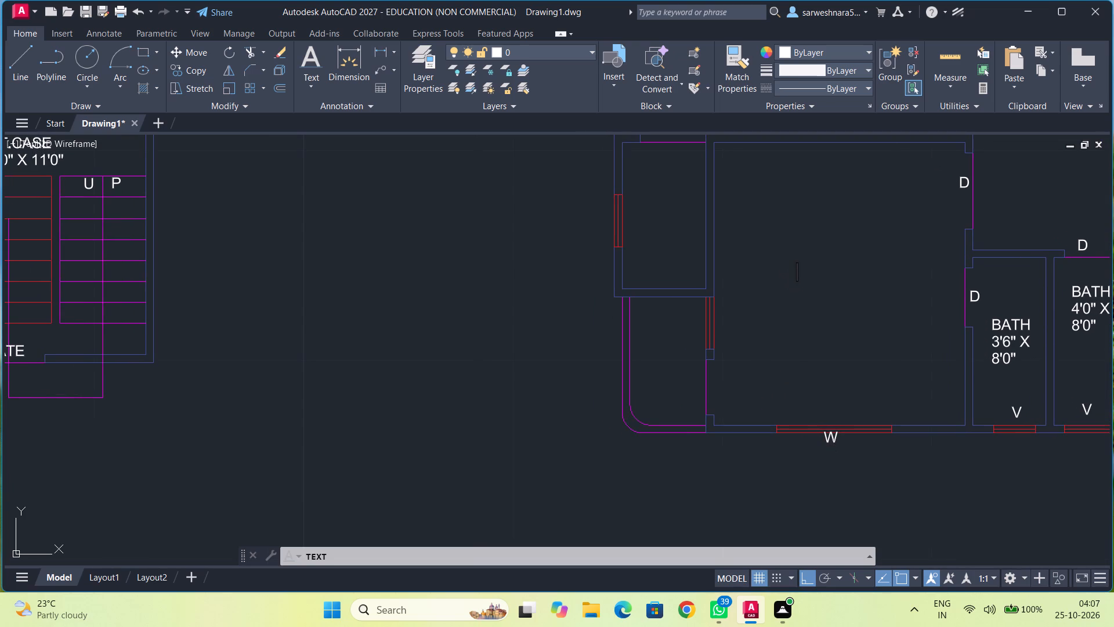
type("ROOM")
key("Return")
type("12'0\" X")
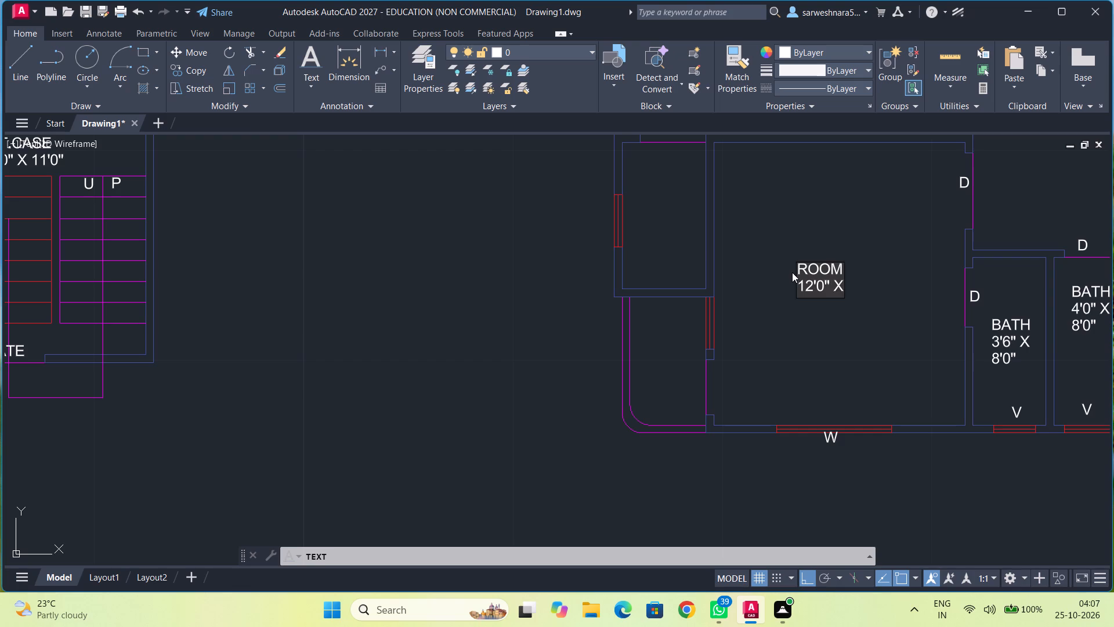
key("space")
type("13")
type("'0\"")
key("BackSpace")
key("BackSpace")
type("6\"")
Tag the window W and the doorway D on the 12'0" X 13'6" room's wall facing the curved-corner space.
scroll(790, 274, "down", 2)
middle_click_drag(790, 272, 840, 271)
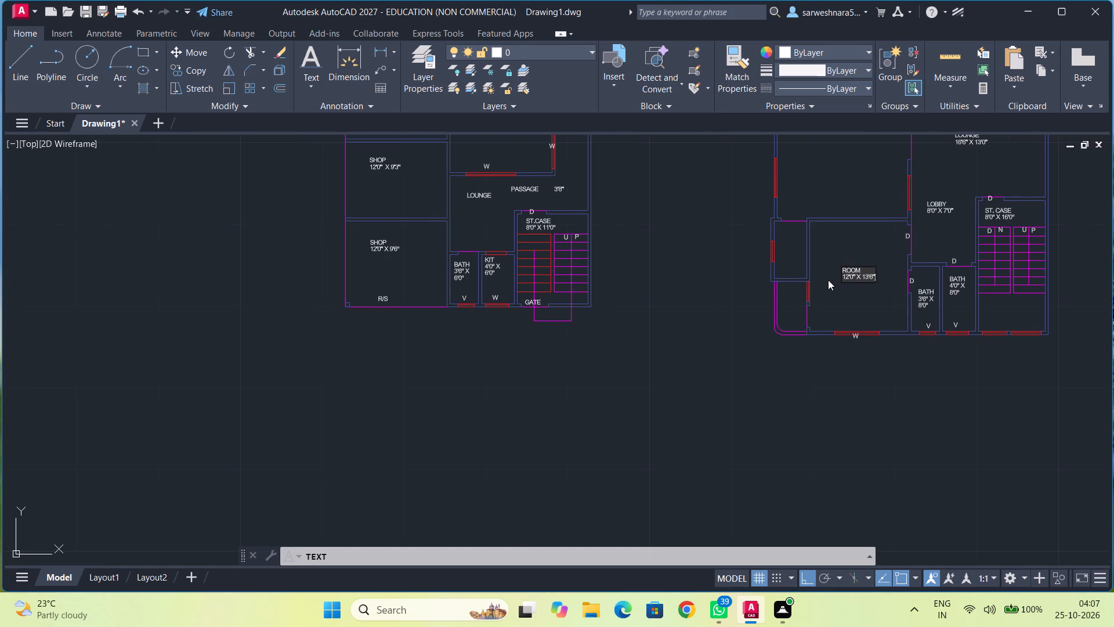
scroll(819, 335, "up", 3)
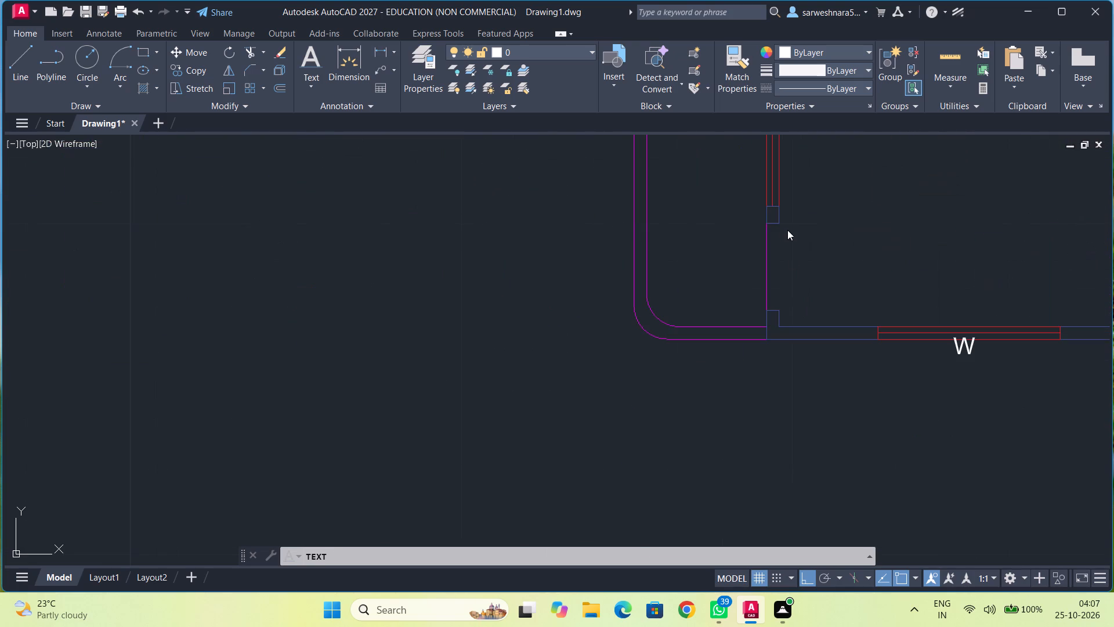
middle_click_drag(789, 183, 804, 270)
left_click(802, 254)
key("w")
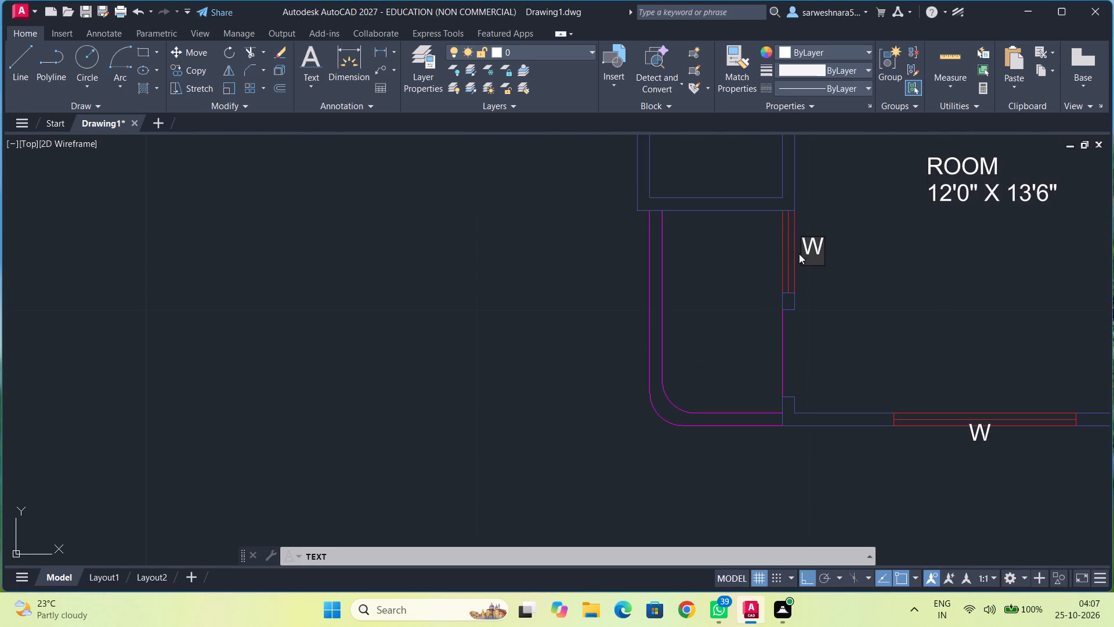
middle_click_drag(824, 286, 856, 250)
left_click(820, 305)
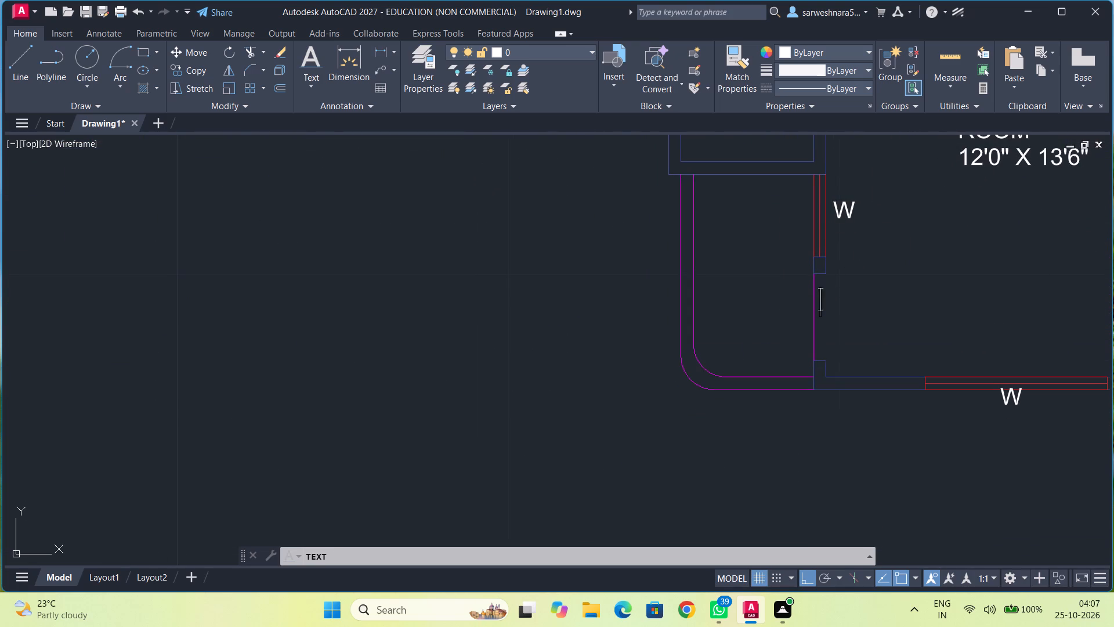
key("d")
Label the curved-corner space beside the 12'0" X 13'6" room as BALCONY with 3'6" X and 6'3" on separate lines.
middle_click_drag(833, 312, 881, 327)
left_click(757, 237)
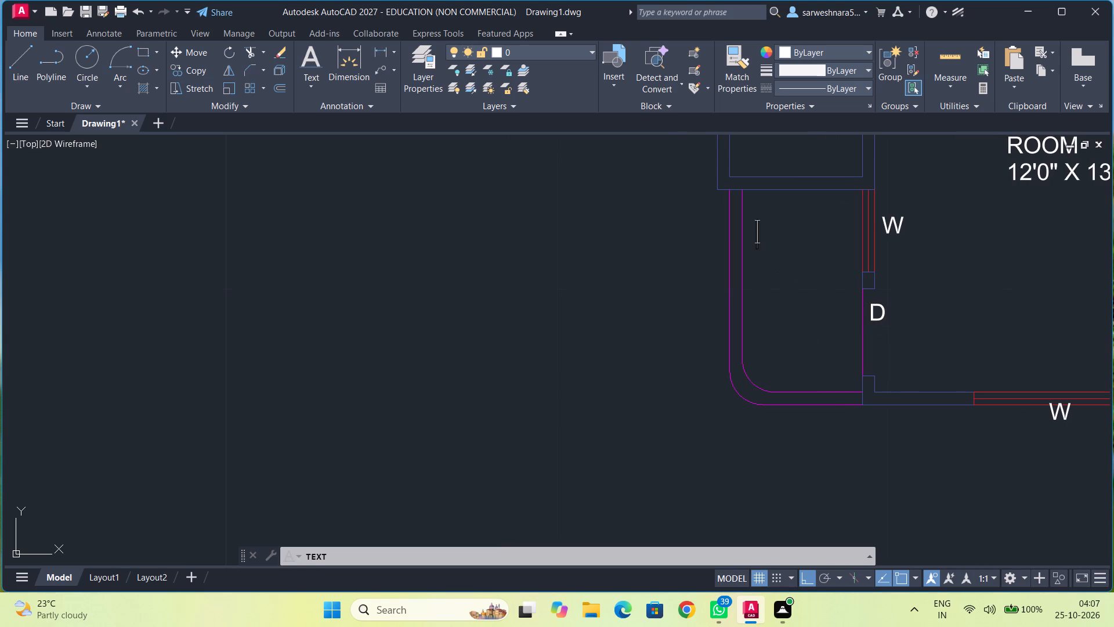
type("BALCONY")
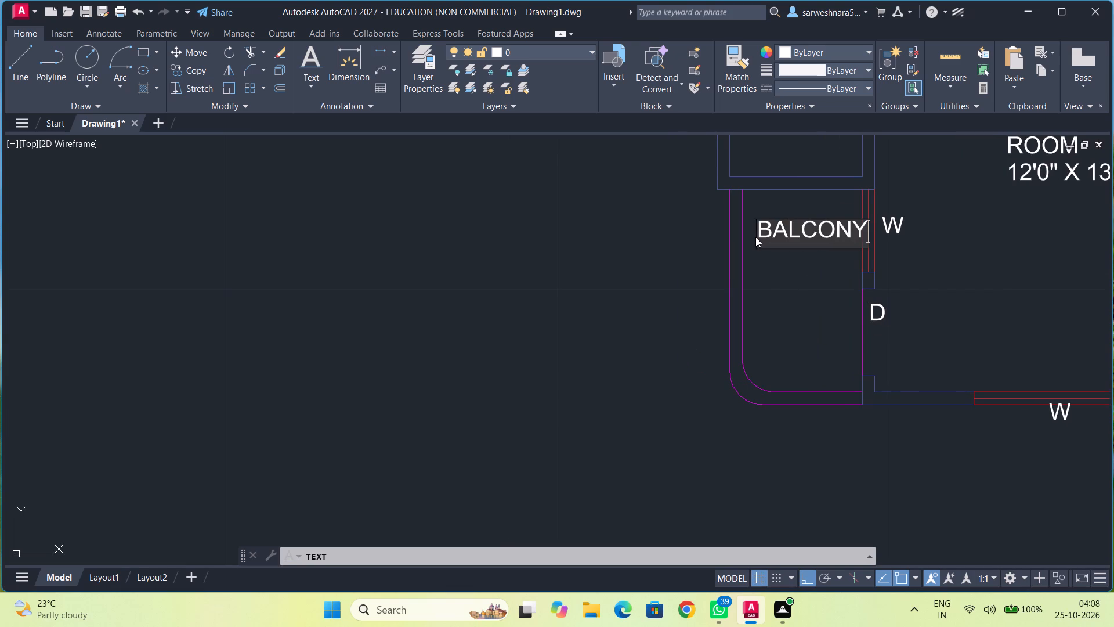
key("Return")
type("3'6\"")
key("space")
key("x")
key("Return")
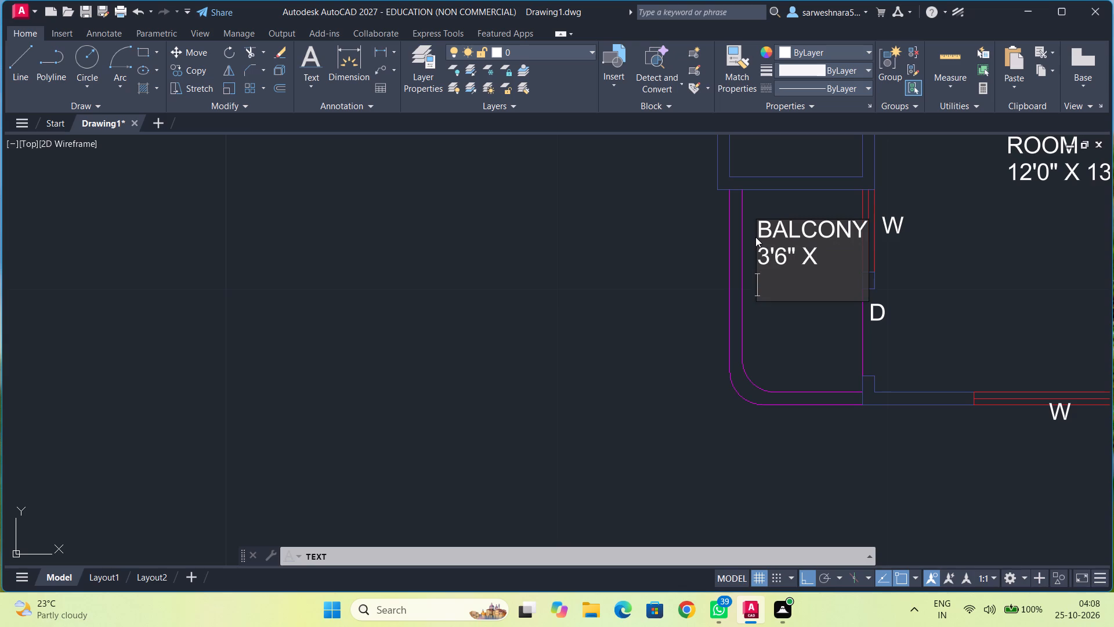
type("6'3\"")
Label the small room directly above the balcony as BATH with 3'6" X and 7'0" on separate lines.
scroll(913, 331, "down", 1)
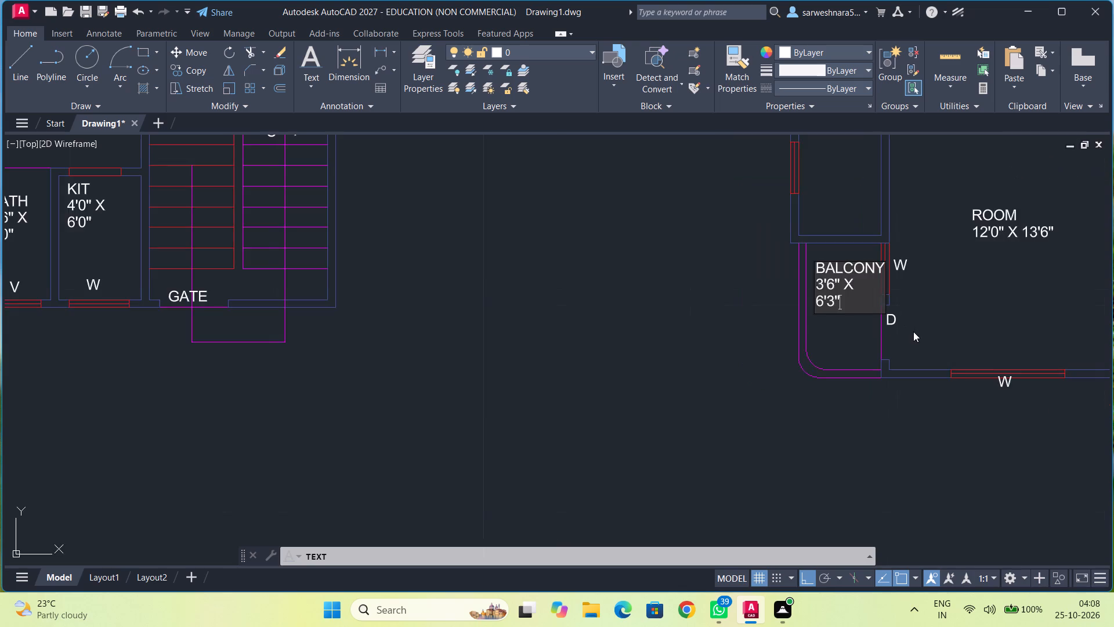
middle_click_drag(913, 332, 863, 424)
middle_click_drag(840, 316, 854, 383)
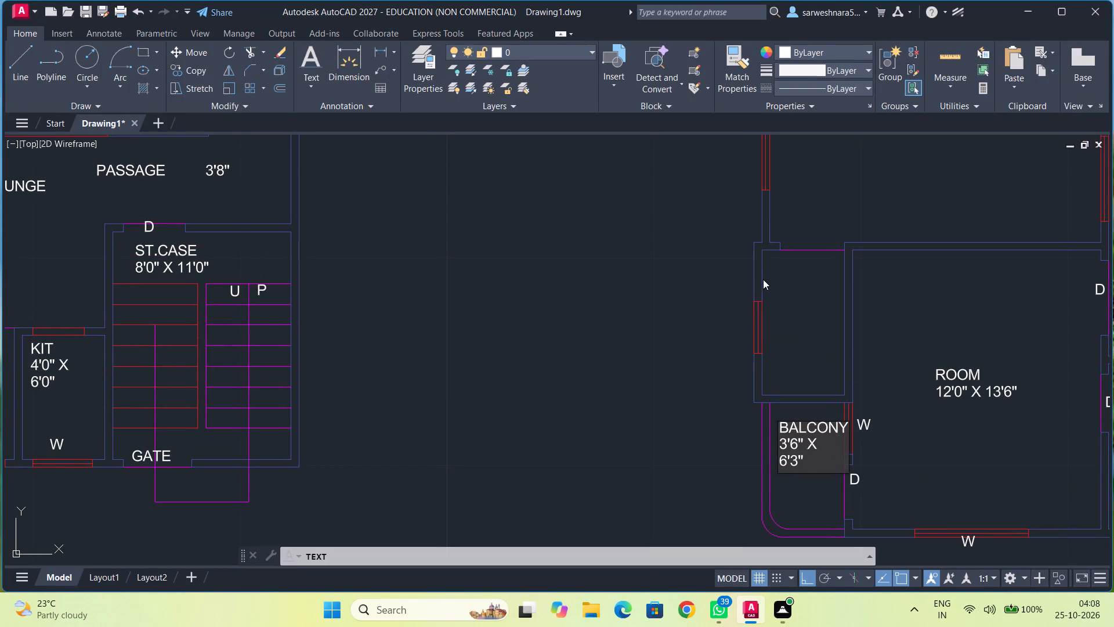
left_click(772, 287)
type("BATH")
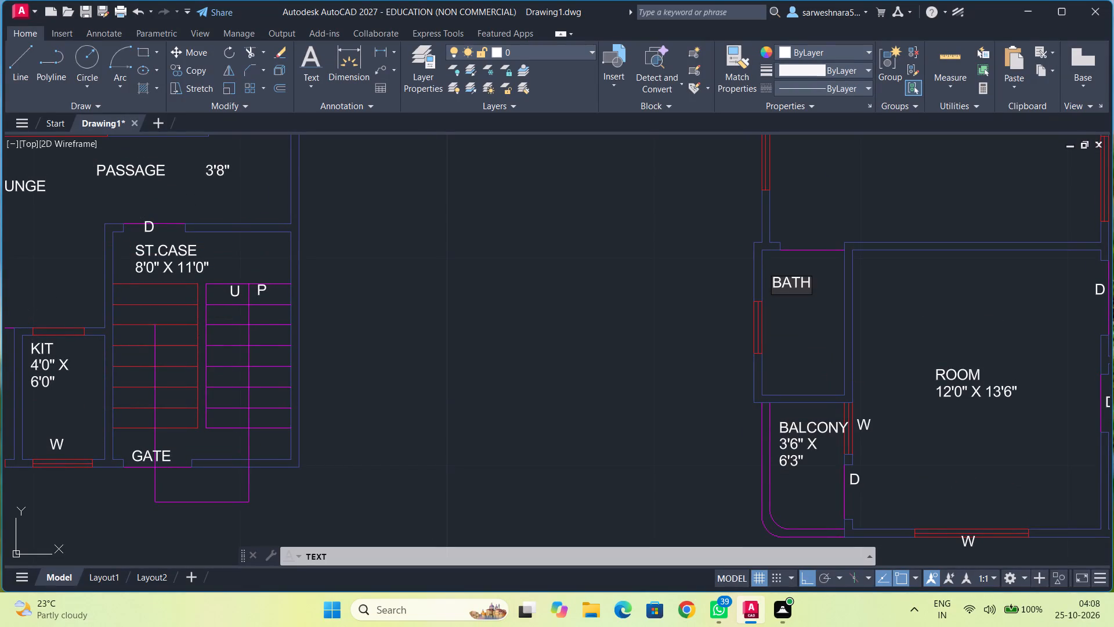
key("Return")
type("3'6\" X")
key("space")
type("7'")
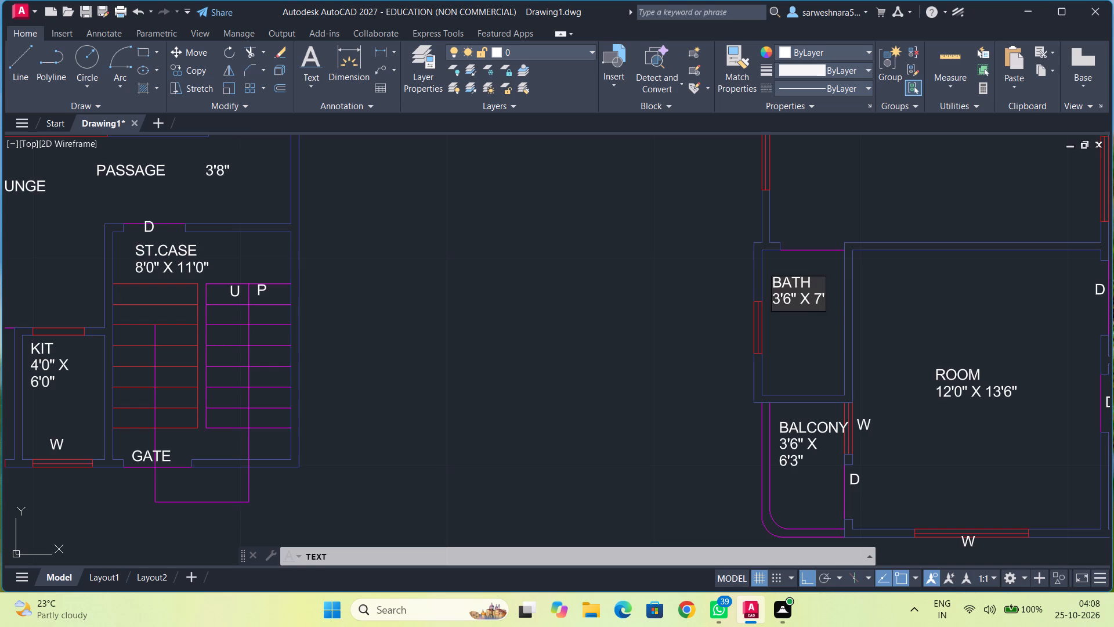
key("0")
key("BackSpace")
key("BackSpace")
key("BackSpace")
key("Return")
type("7'0\"")
Tag the doorway above the 3'6" X 7'0" BATH D and the outer-wall window of the adjoining room W.
middle_click_drag(794, 280, 794, 307)
left_click(800, 265)
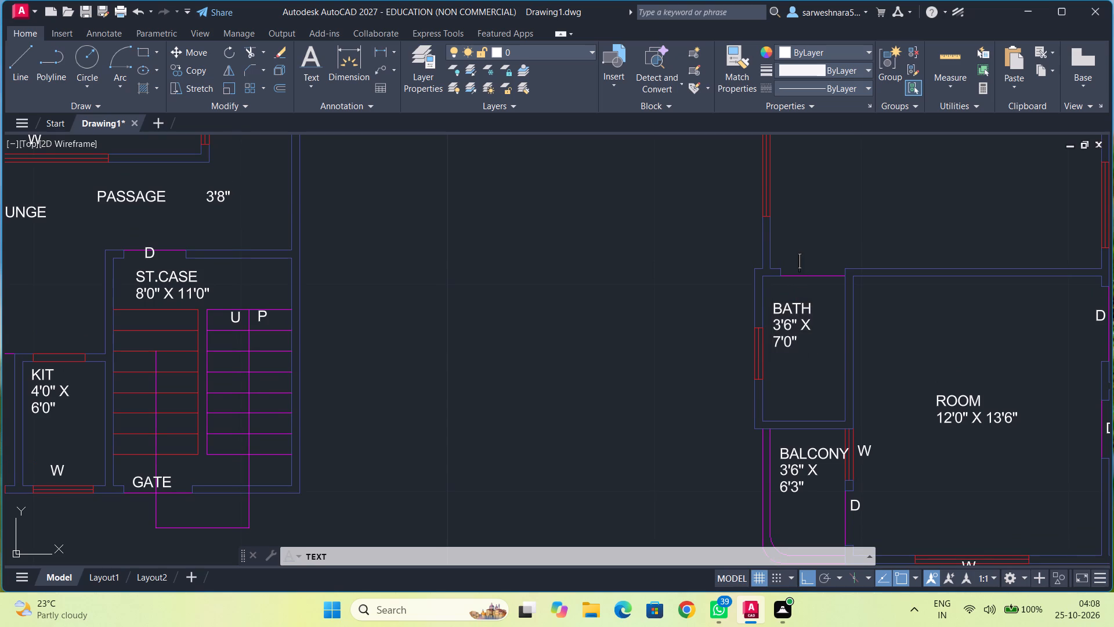
key("d")
scroll(845, 233, "down", 1)
middle_click_drag(849, 229, 797, 353)
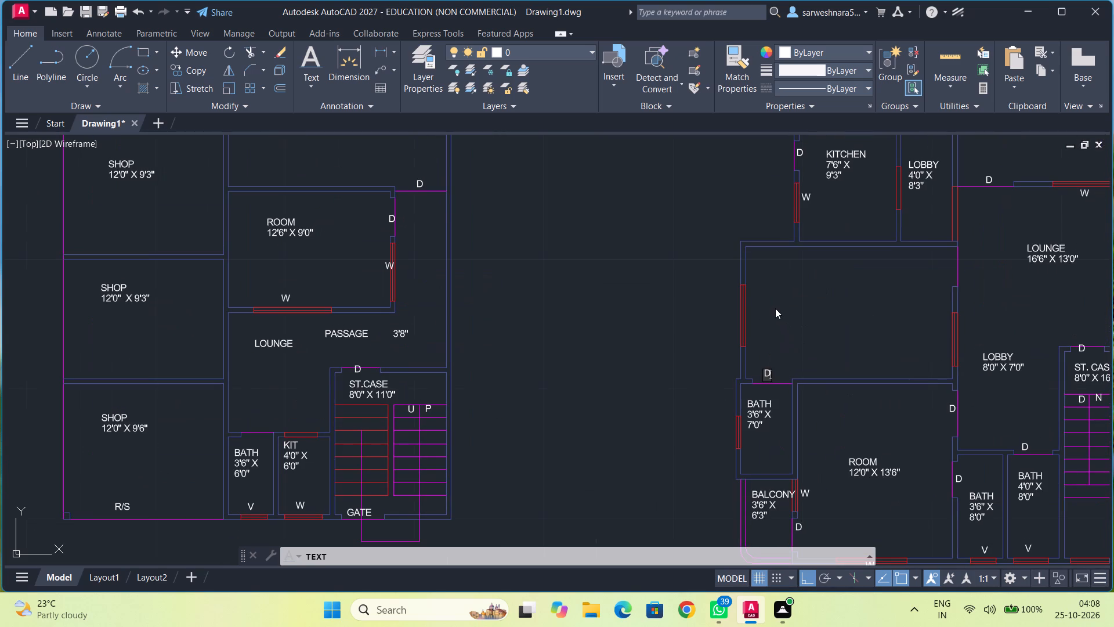
scroll(750, 312, "up", 1)
left_click(750, 312)
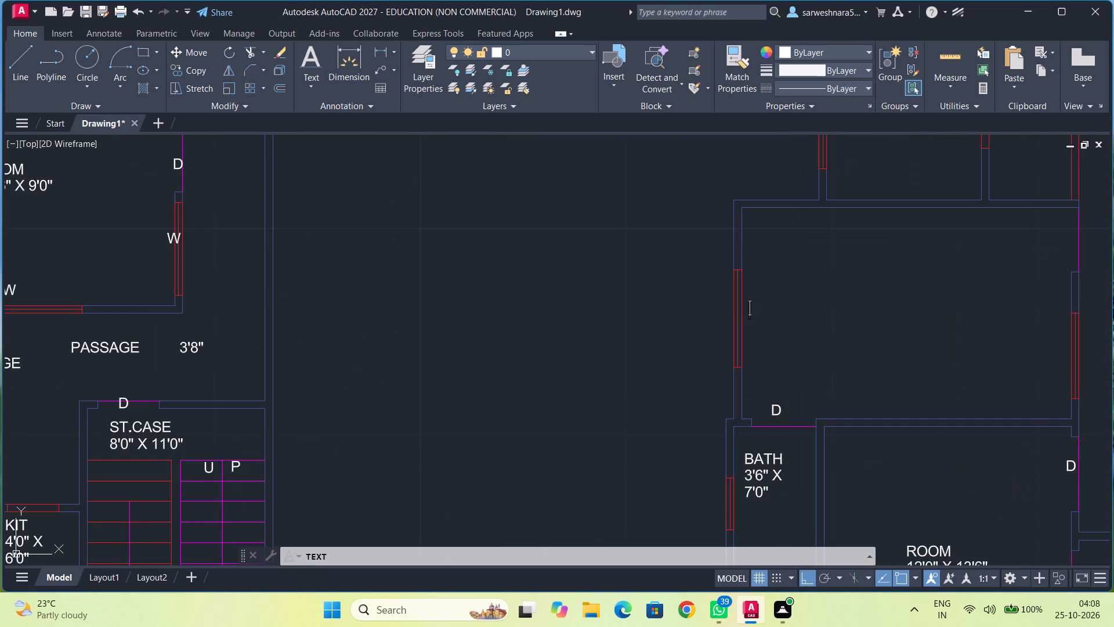
key("w")
Label the room between the kitchen and the 12'0" X 13'6" room as ROOM with 15'6" X 10'3" below.
middle_click_drag(838, 315, 808, 343)
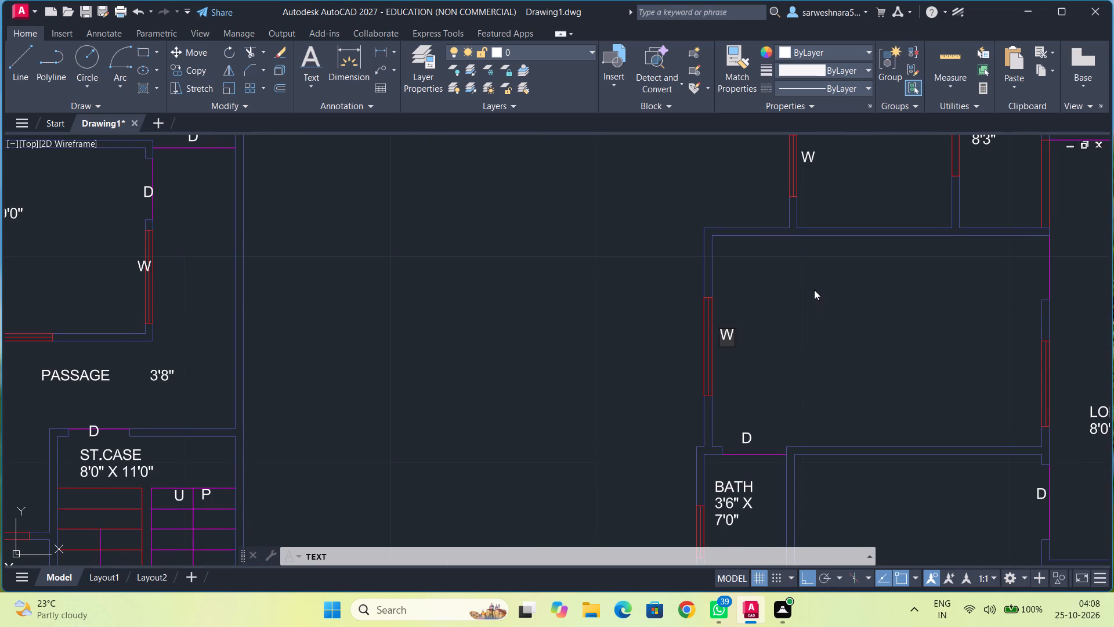
left_click(814, 290)
type("ROOM")
key("Return")
type("15'6\" X")
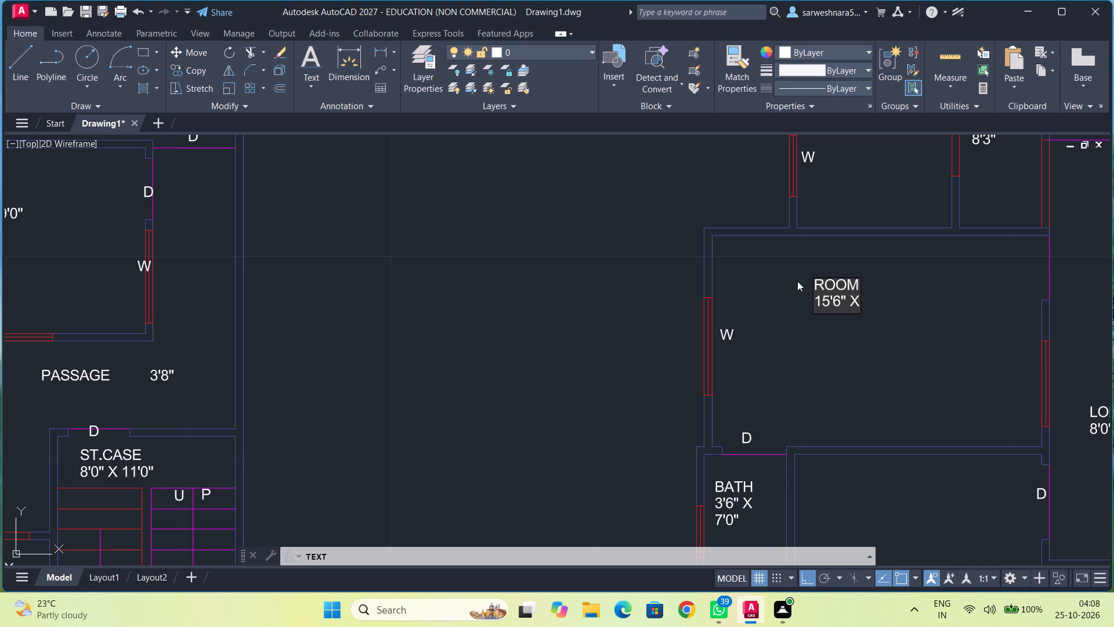
key("space")
type("10'3\"")
Tag the window W and the doorway D on the 15'6" X 10'3" room's wall facing the lounge and lobby.
middle_click_drag(953, 343, 806, 366)
left_click(885, 403)
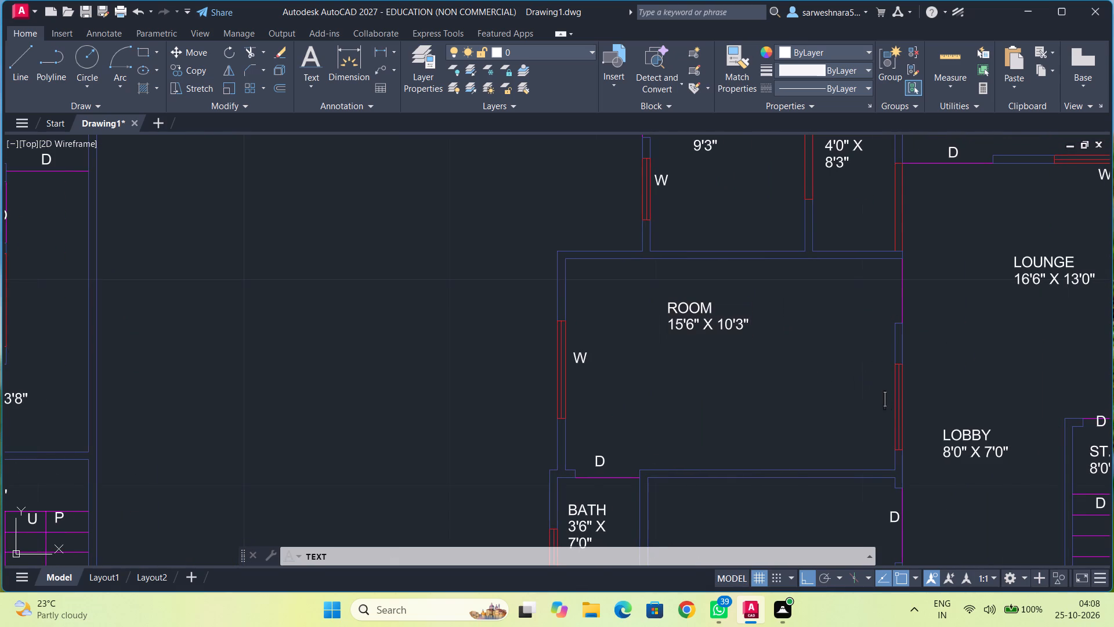
key("w")
left_click(889, 290)
key("d")
Review the room labels and opening tags across both floor plans for completeness.
middle_click_drag(858, 305, 841, 381)
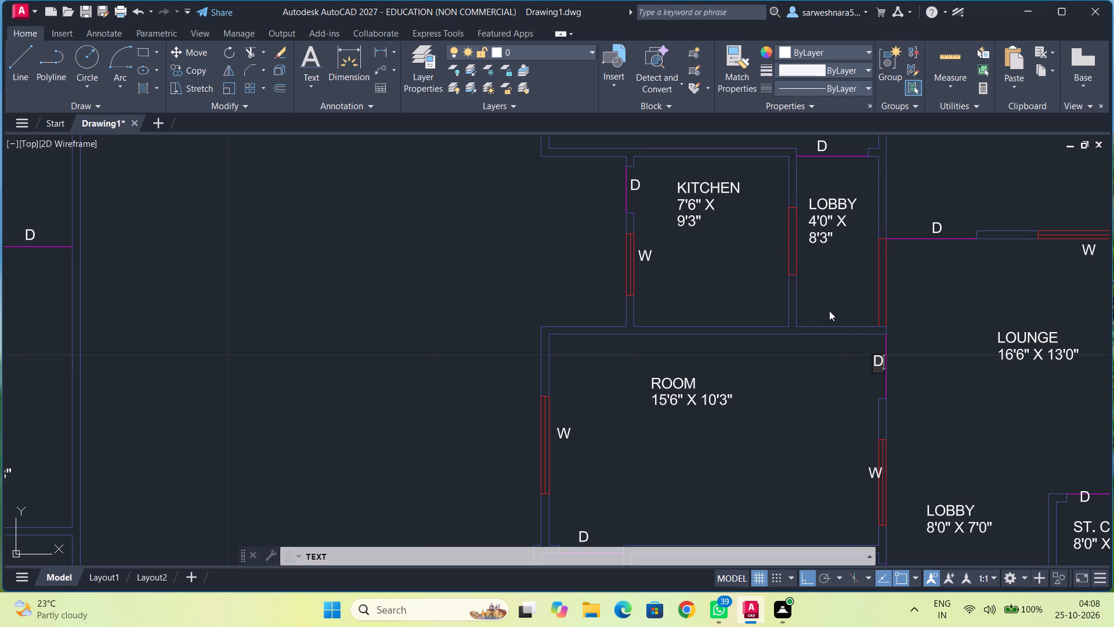
scroll(829, 311, "down", 1)
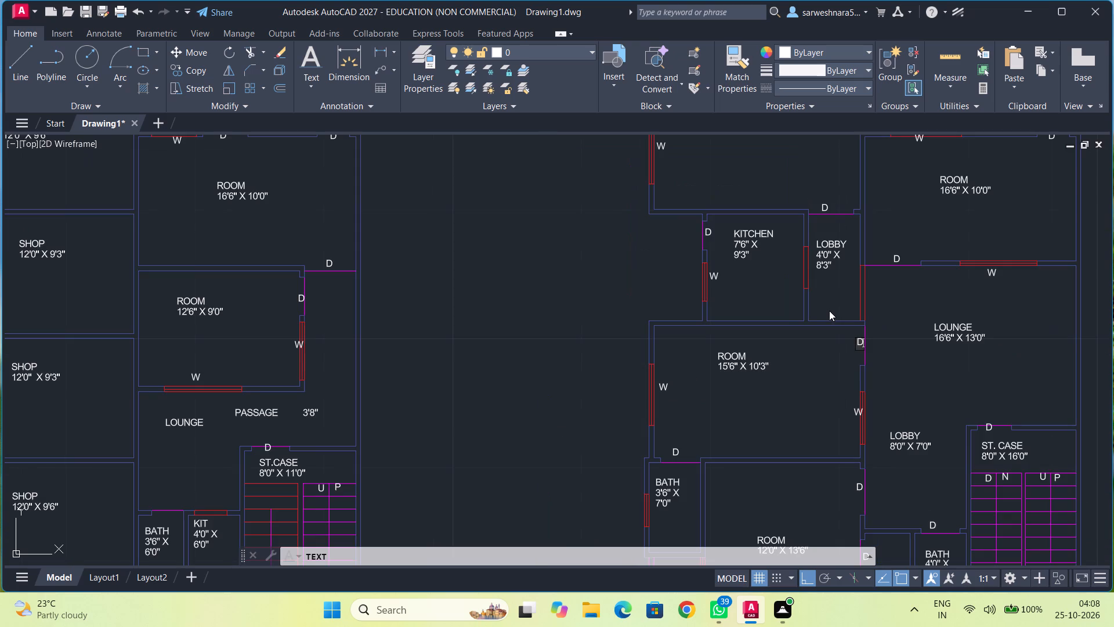
scroll(829, 311, "down", 1)
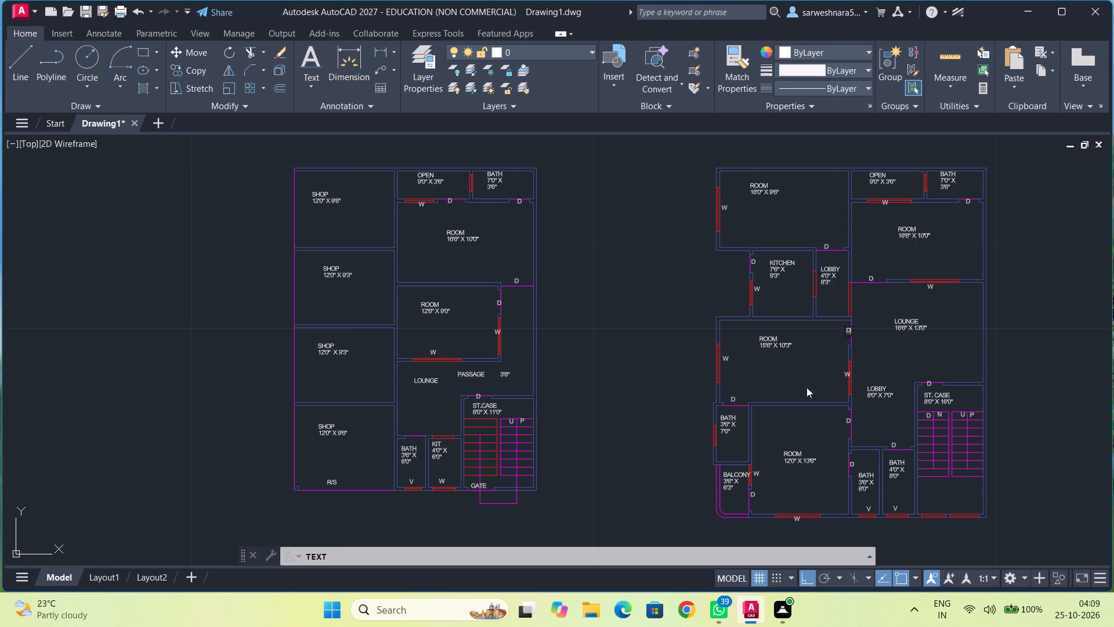
middle_click_drag(823, 435, 830, 391)
middle_click_drag(675, 347, 686, 341)
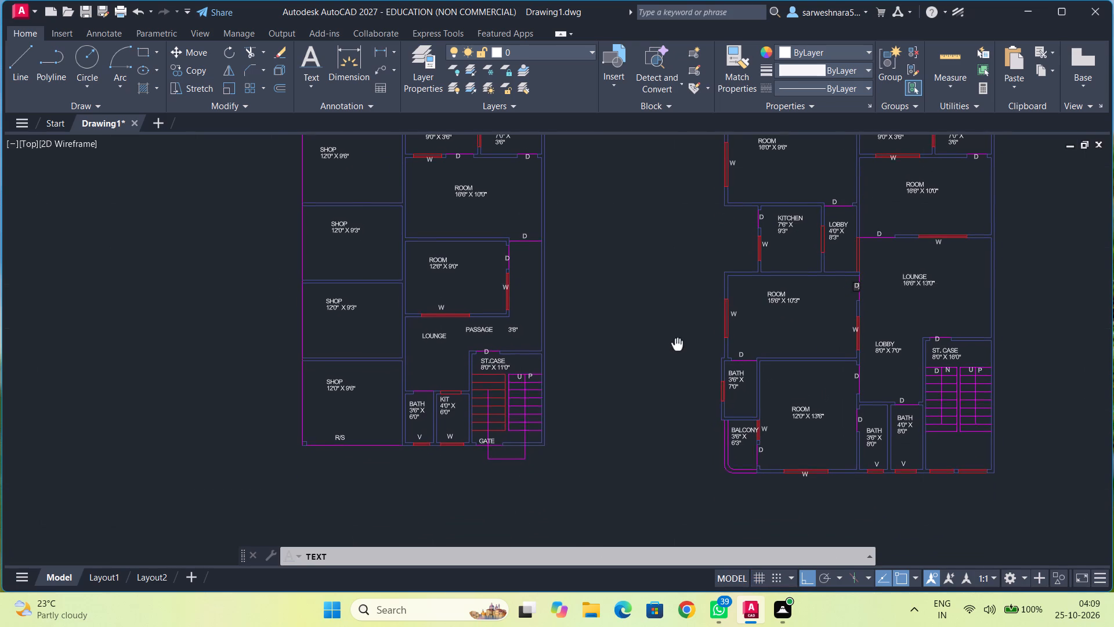
middle_click_drag(686, 341, 700, 334)
middle_click_drag(679, 332, 715, 336)
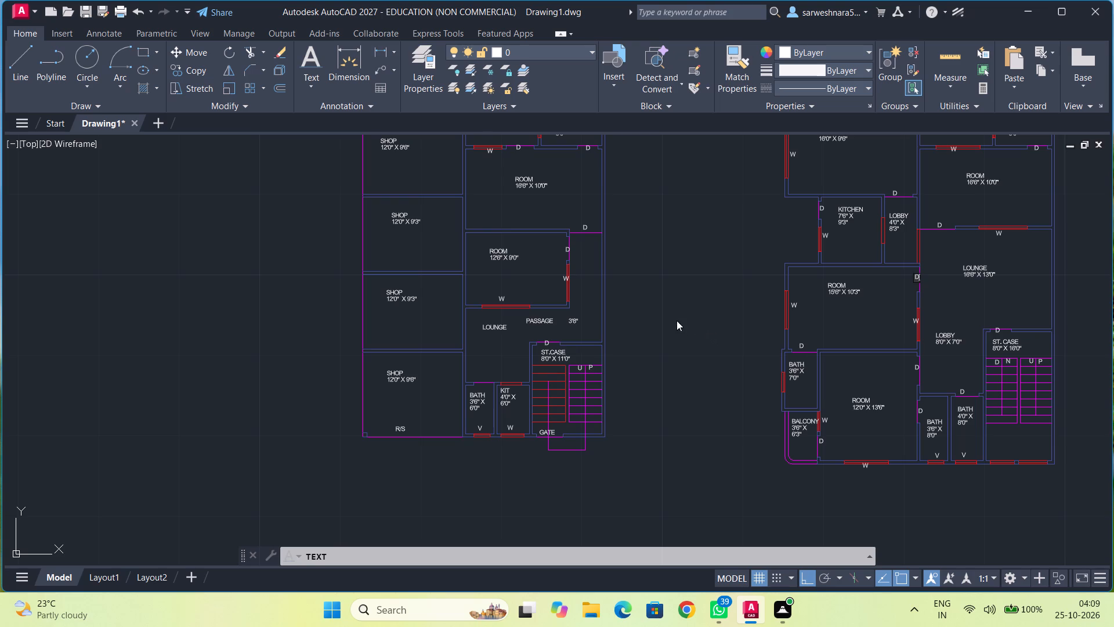
middle_click_drag(674, 319, 769, 333)
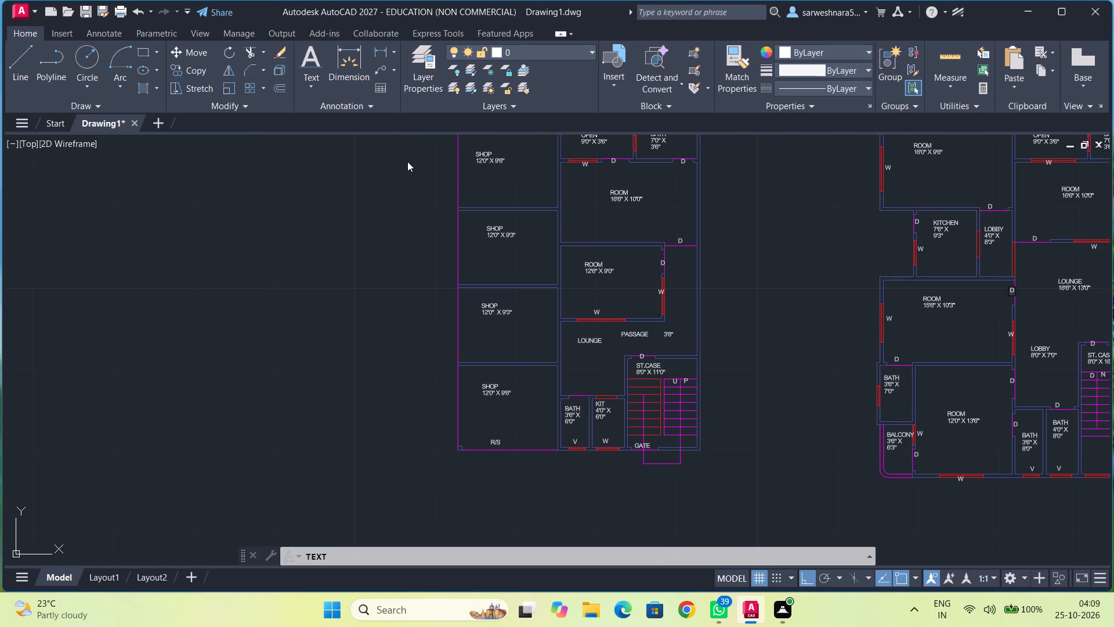
Add single-line text PASSAGE 3'8" at height 0.5 and rotation 90 in the passage beside the 12'6" X 9'0" room.
left_click(402, 203)
key("Escape")
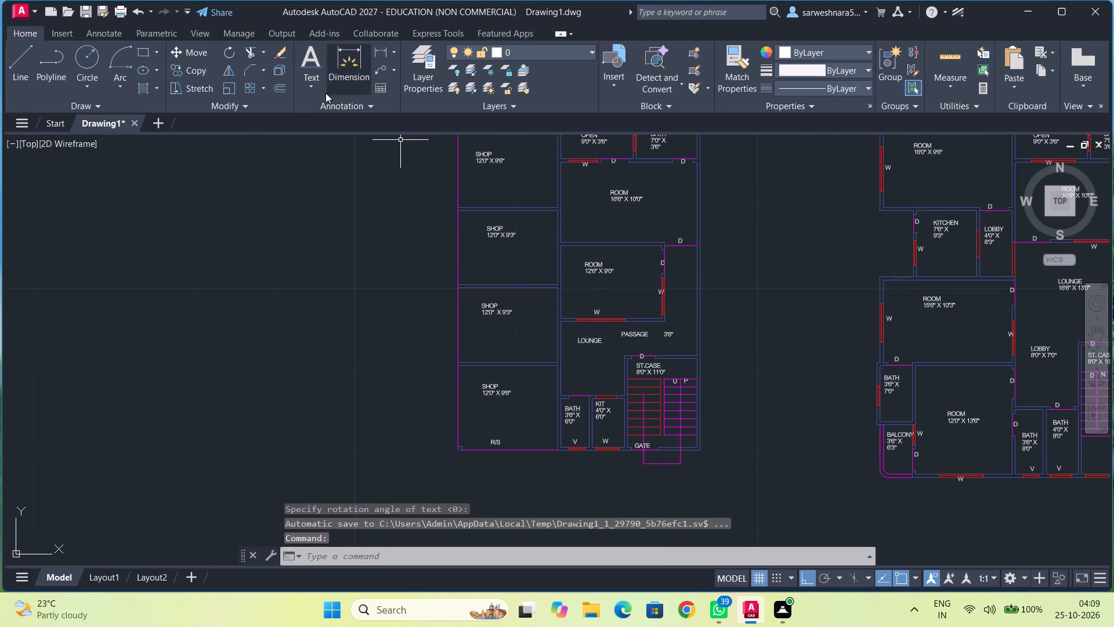
left_click(306, 82)
left_click(332, 136)
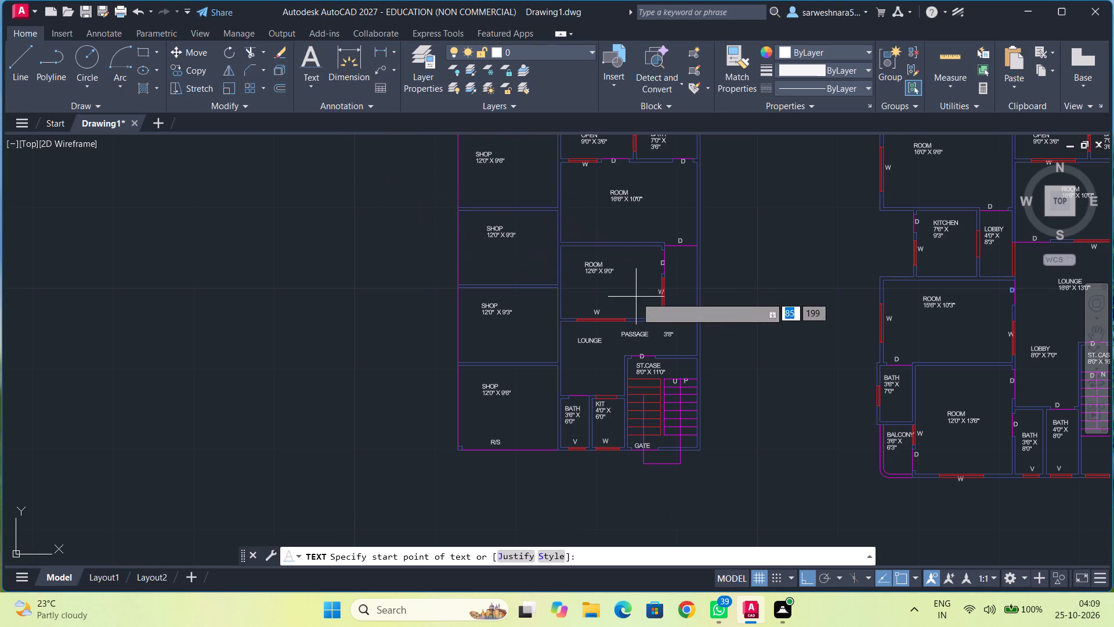
scroll(669, 296, "up", 2)
left_click(678, 326)
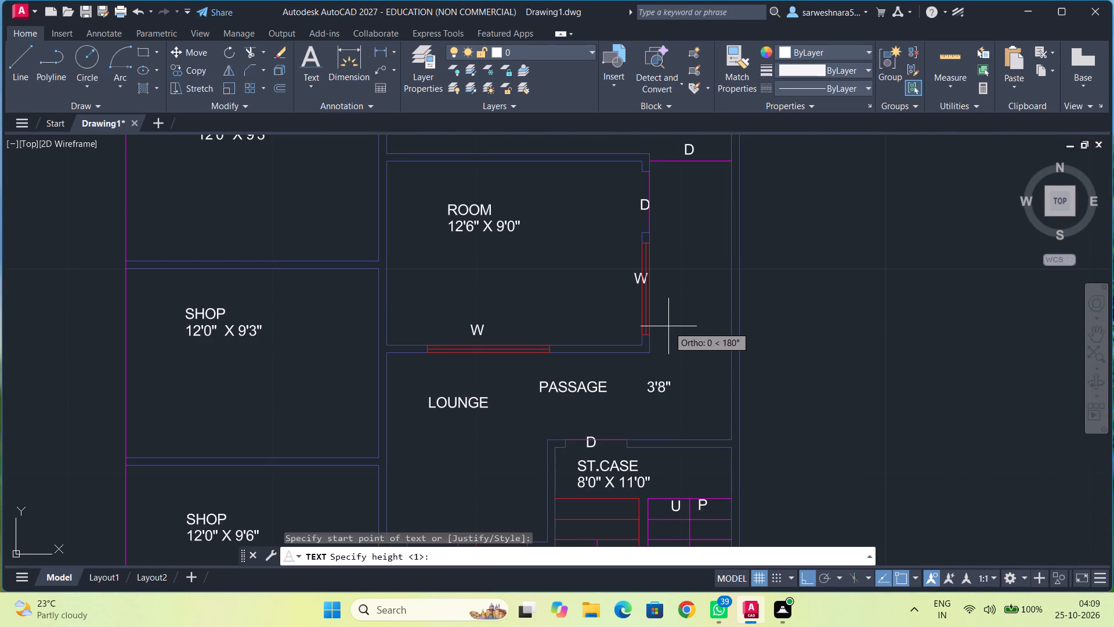
type("0.5")
key("Return")
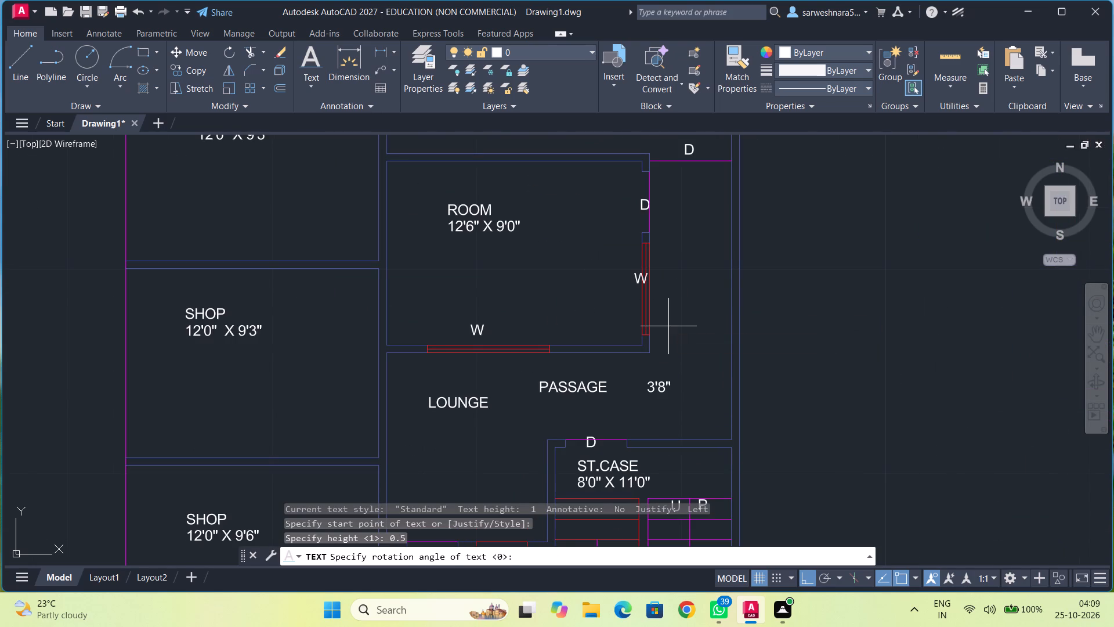
type("90")
key("Return")
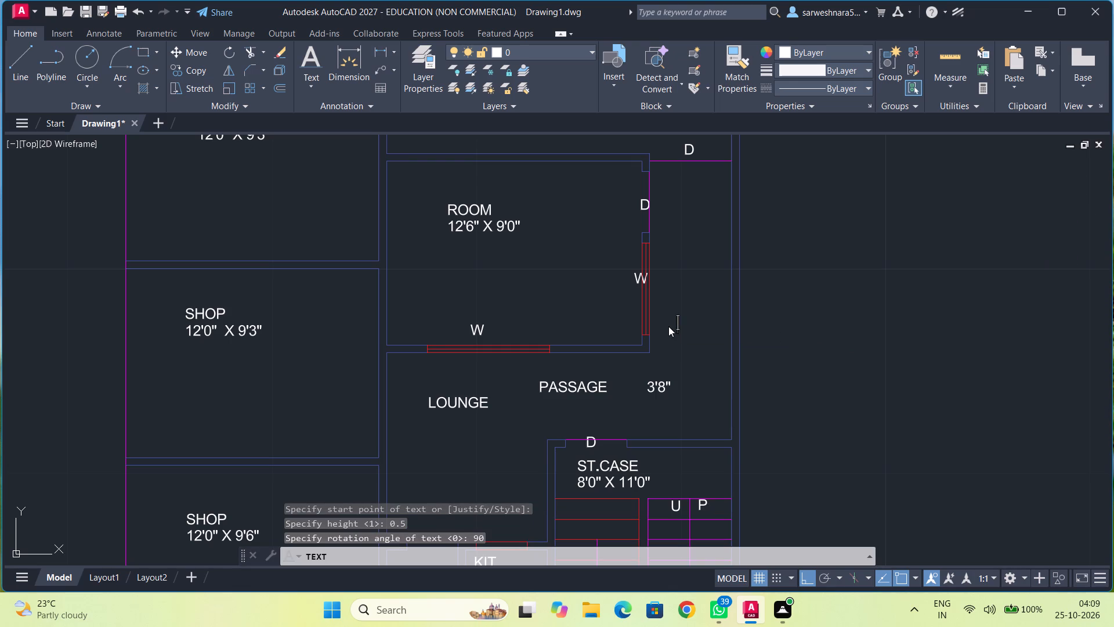
type("PASSAGE")
key("space")
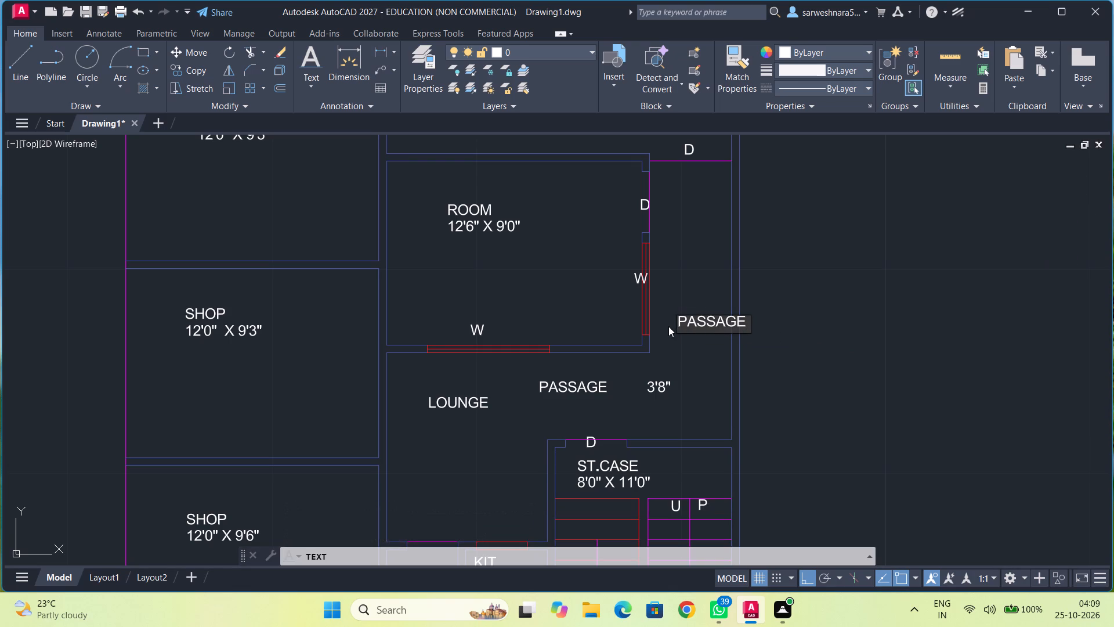
key("space")
key("space")
key("space")
key("space")
key("space")
key("space")
key("space")
type("3'9")
key("BackSpace")
type("8\"")
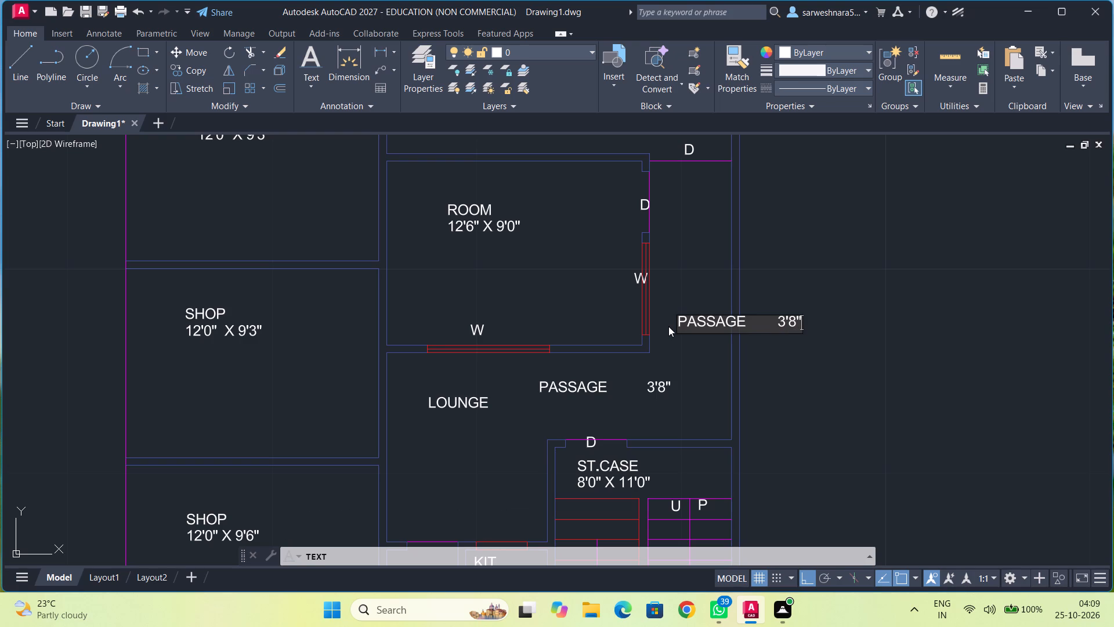
Add R/S shutter tags for the bottom 12'0" X 9'6" shop and the 12'0" X 9'3" shop directly above it.
scroll(518, 265, "down", 1)
middle_click_drag(518, 271, 690, 284)
middle_click_drag(510, 377, 581, 266)
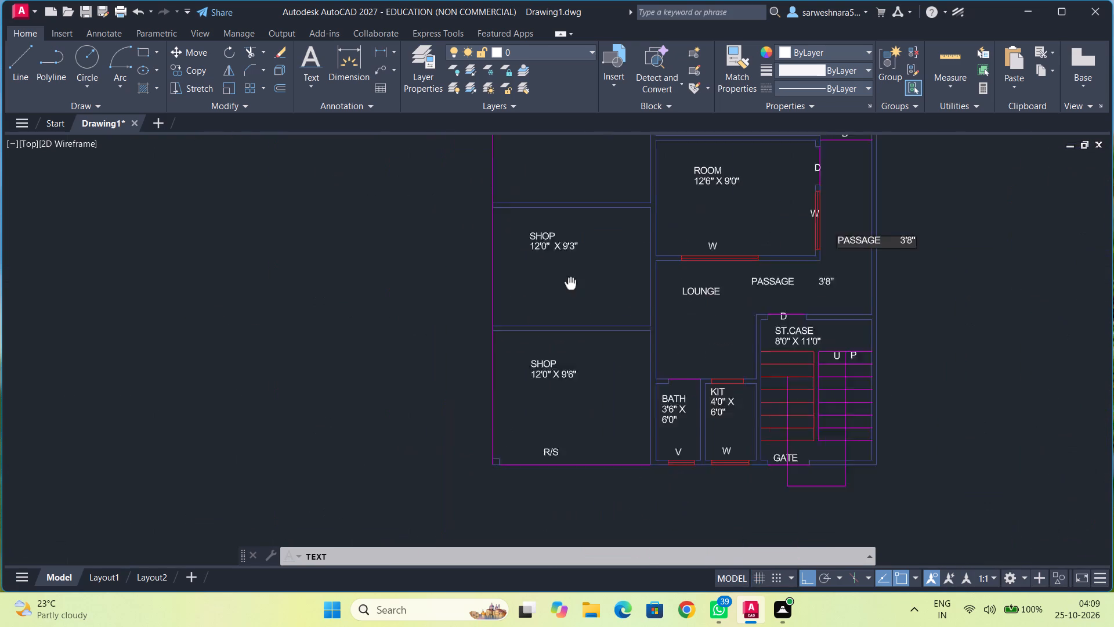
middle_click_drag(581, 266, 583, 263)
left_click(523, 356)
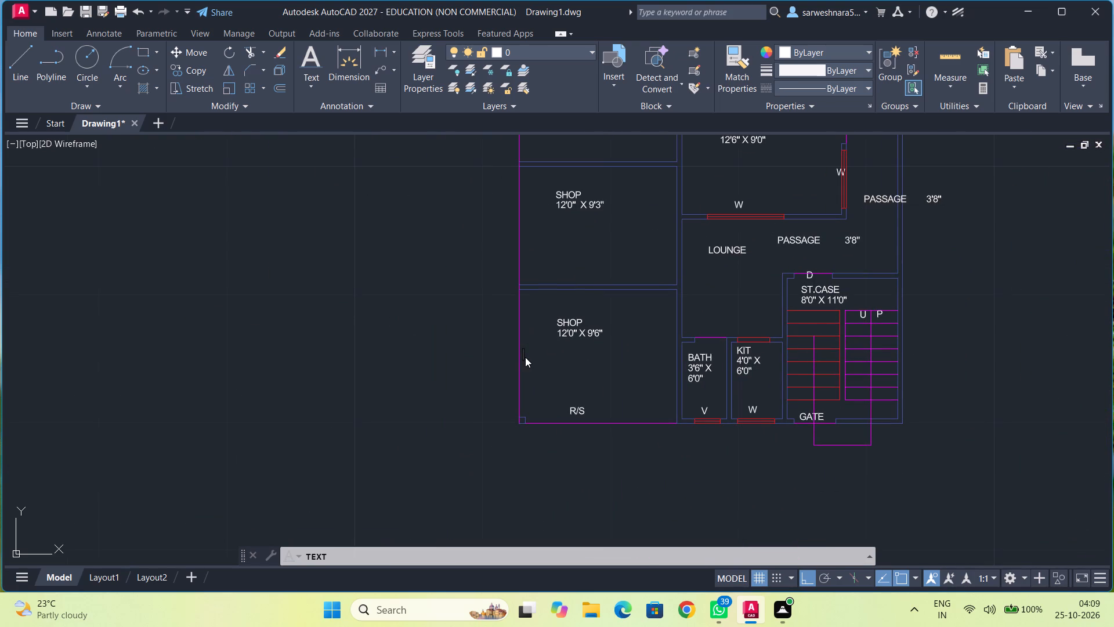
type("R/")
key("BackSpace")
key("slash")
key("s")
middle_click_drag(552, 242, 548, 352)
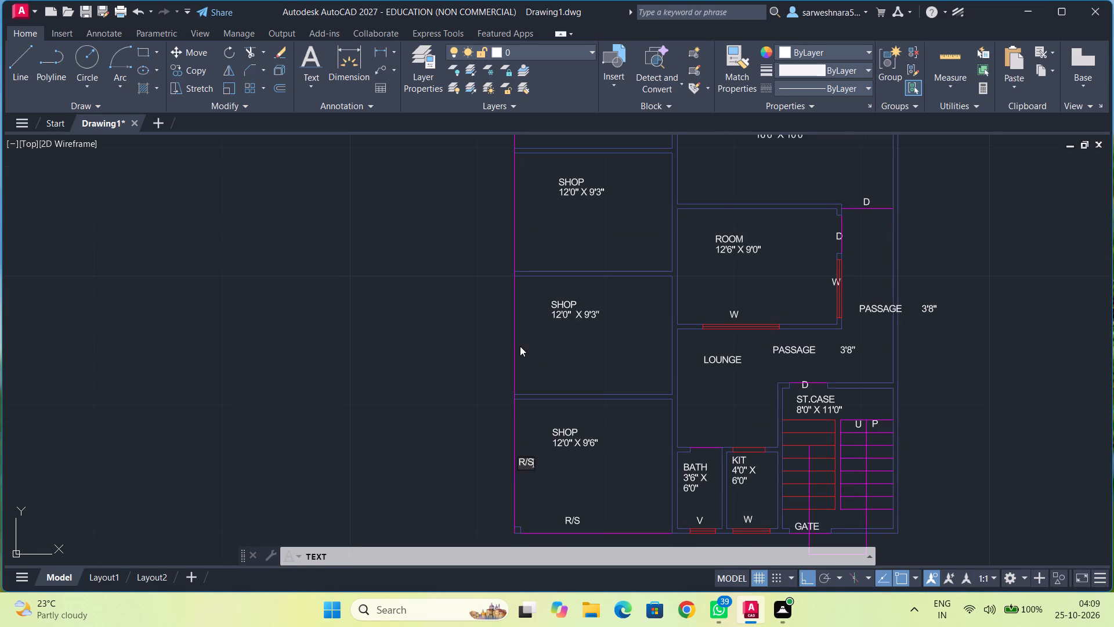
left_click(519, 346)
type("R/S")
Add R/S shutter tags for the upper 12'0" X 9'3" shop and the topmost 12'0" X 9'6" shop, and finish the text.
middle_click_drag(596, 229, 565, 331)
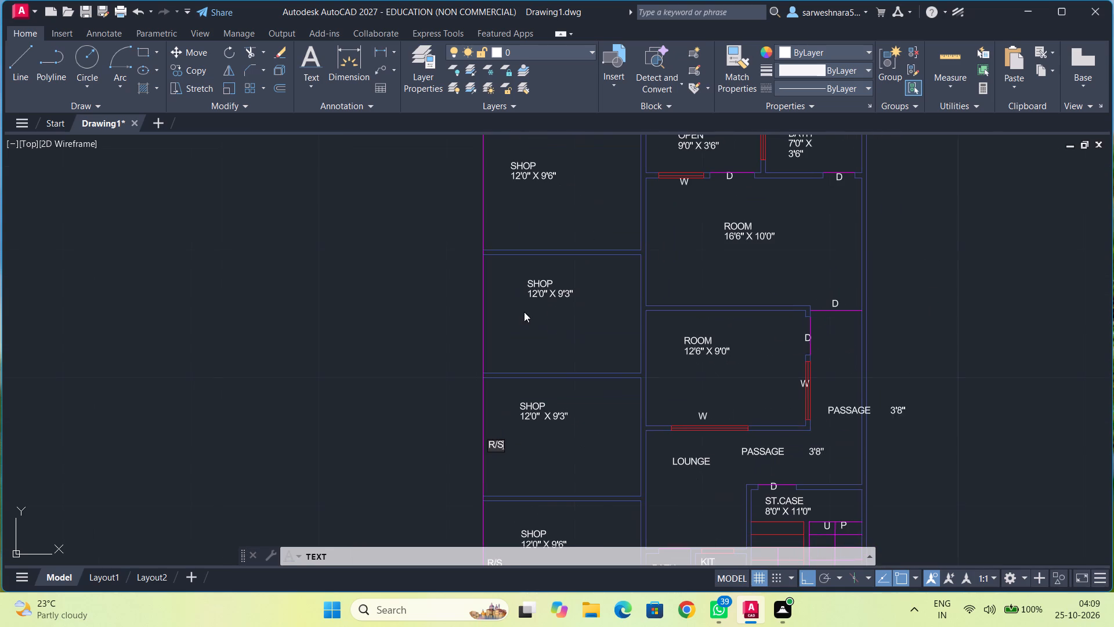
left_click(490, 311)
type("R/S")
middle_click_drag(501, 256, 504, 397)
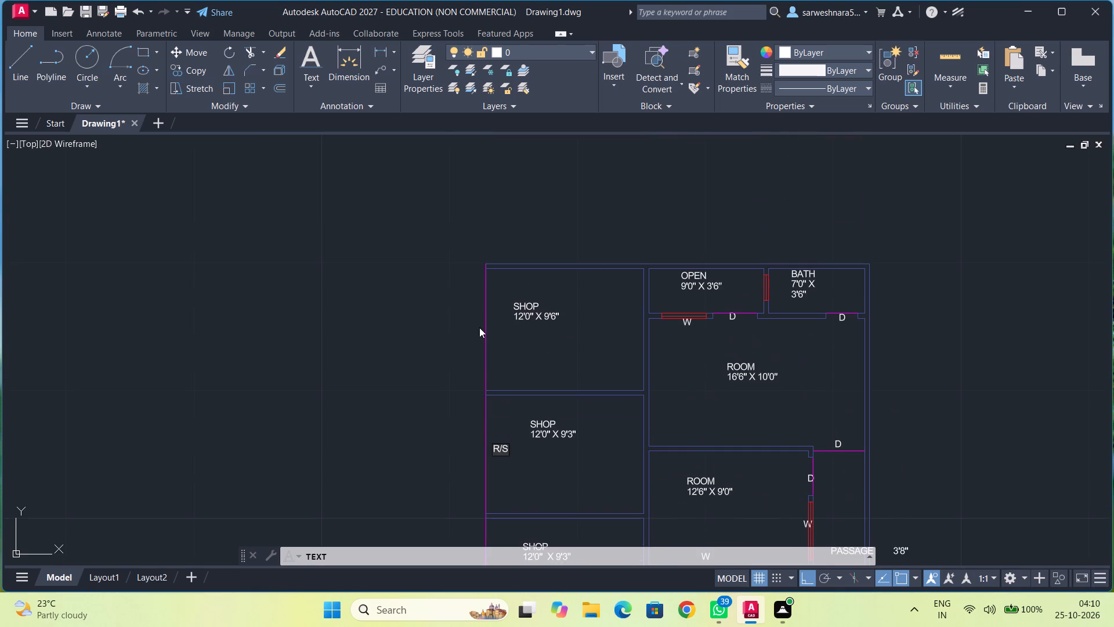
left_click(491, 337)
type("R/S")
key("Return")
left_click(454, 297)
key("Escape")
Move the rotated PASSAGE 3'8" text sideways to the middle of the passage width.
middle_click_drag(444, 333, 379, 239)
middle_click_drag(648, 355, 563, 246)
middle_click_drag(622, 318, 577, 267)
left_click(634, 299)
left_click_drag(635, 302, 646, 313)
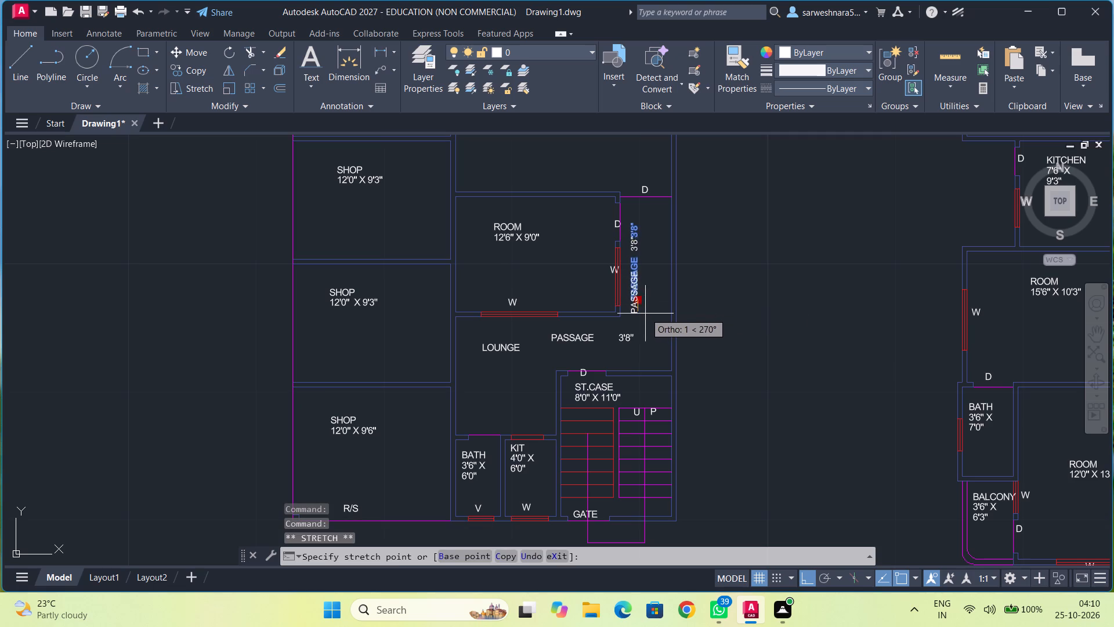
left_click_drag(646, 313, 653, 312)
left_click(653, 312)
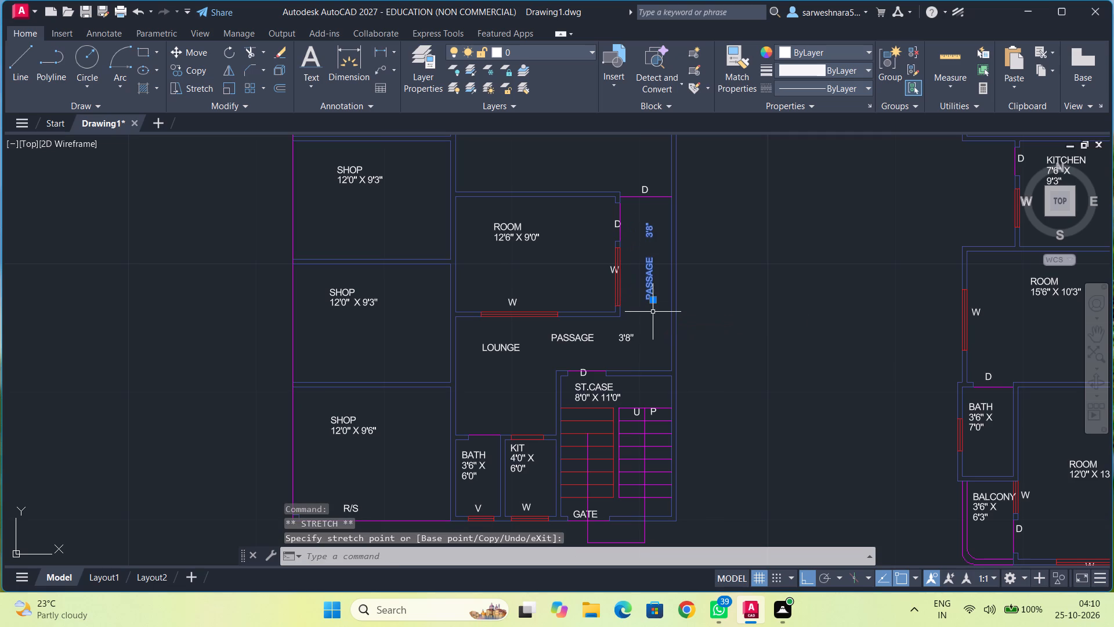
key("Escape")
Turn Ortho off and move the first stray R/S tag below the plan to the topmost 12'0" X 9'6" shop's outer shutter line.
key("F8")
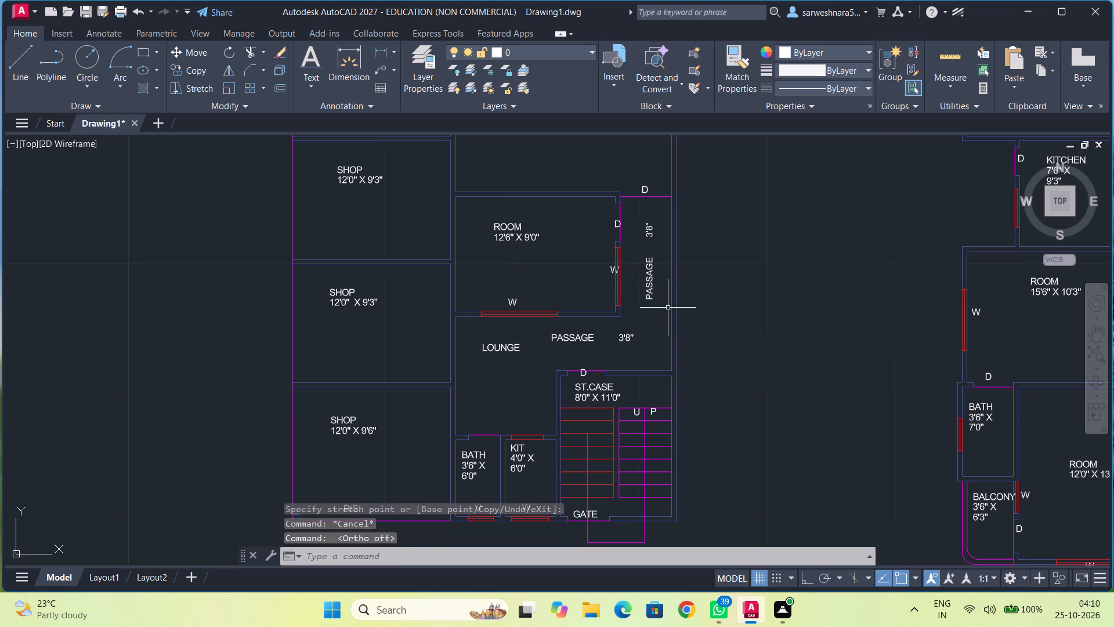
scroll(504, 319, "down", 3)
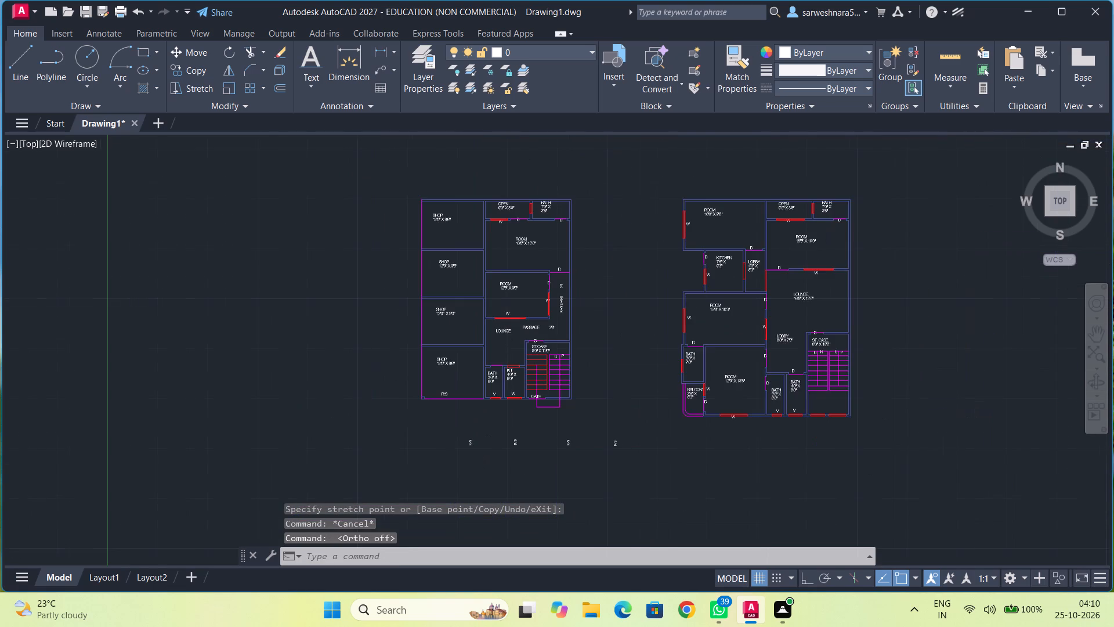
scroll(504, 385, "up", 4)
middle_click_drag(509, 378, 584, 326)
left_click(424, 440)
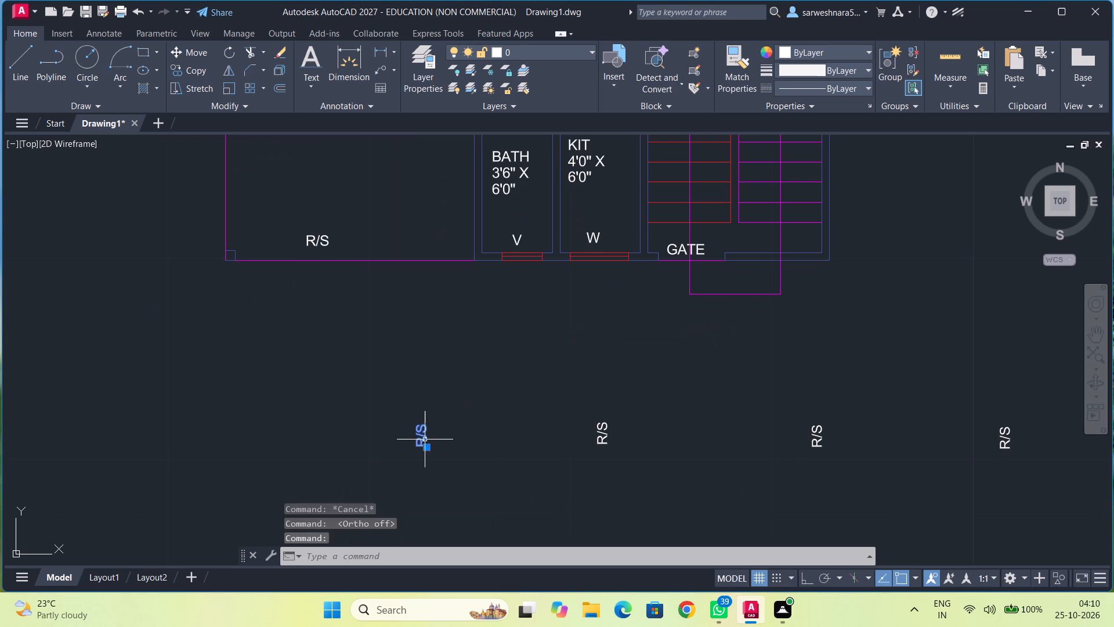
left_click_drag(425, 448, 323, 203)
scroll(323, 200, "down", 1)
middle_click_drag(323, 200, 413, 351)
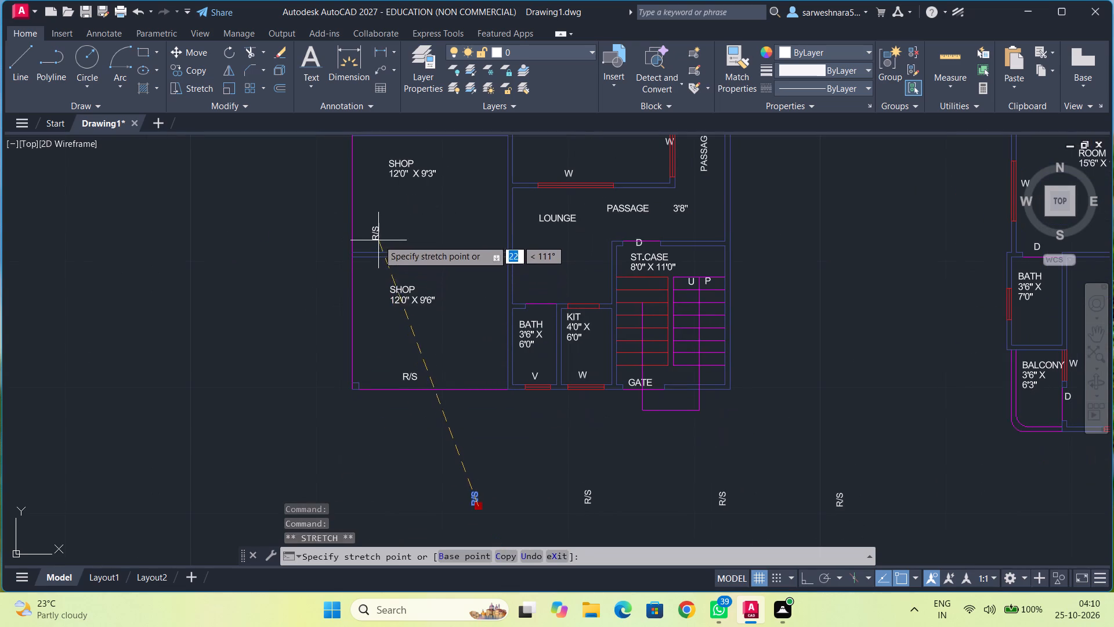
middle_click_drag(377, 235, 424, 319)
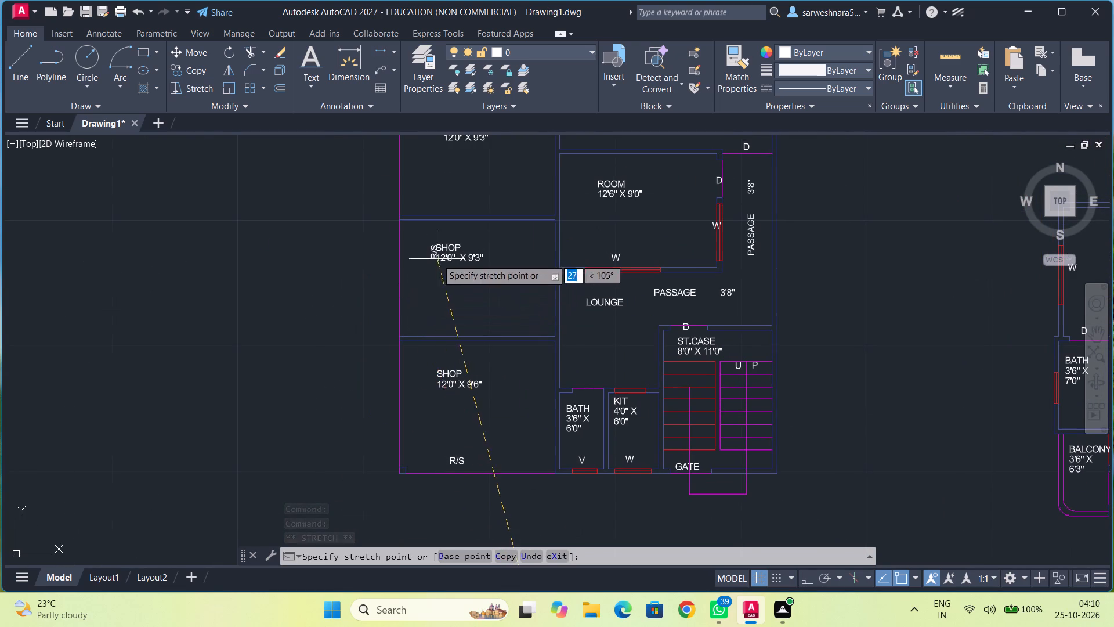
middle_click_drag(439, 258, 451, 450)
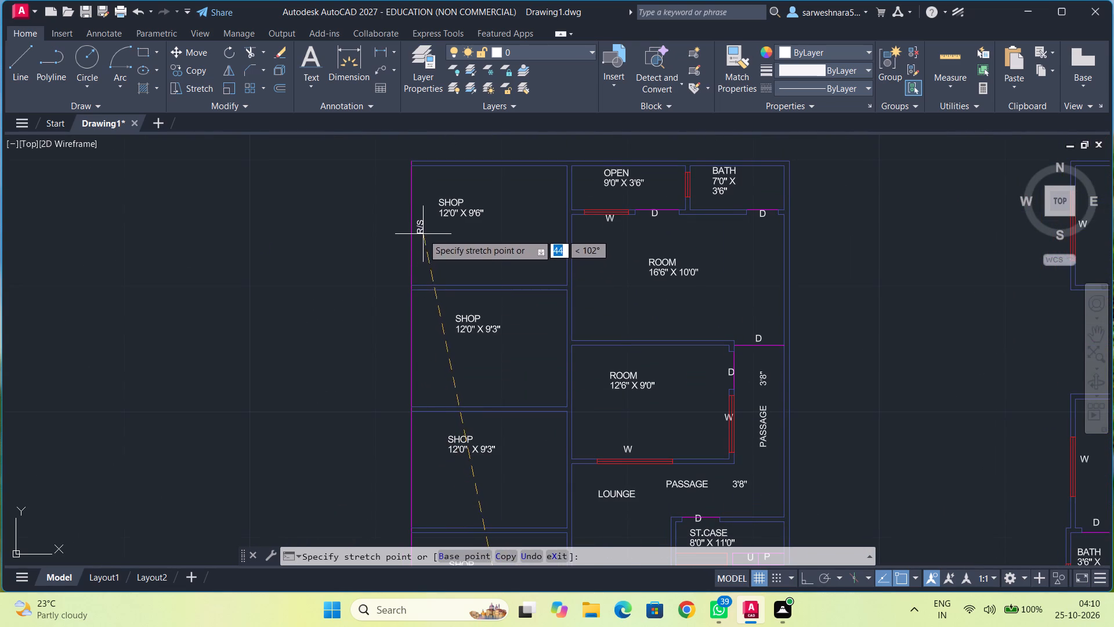
left_click(423, 234)
Move the next stray R/S tag to the outer side shutter line of the bottom 12'0" X 9'6" shop.
middle_click_drag(509, 373, 492, 168)
middle_click_drag(496, 299, 491, 211)
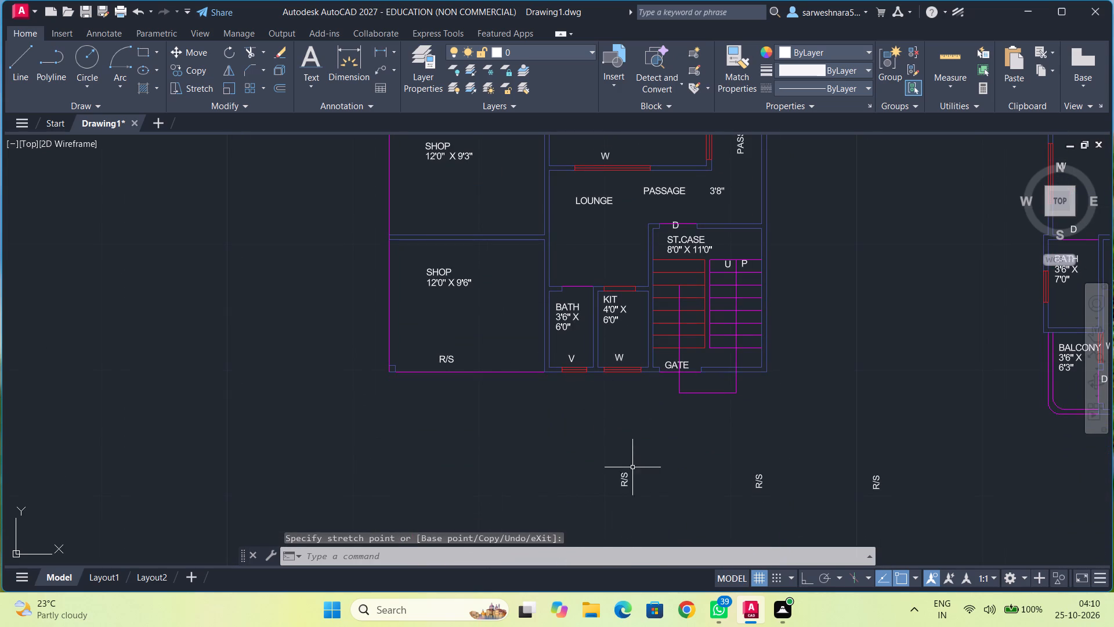
left_click(625, 482)
left_click_drag(630, 491, 398, 310)
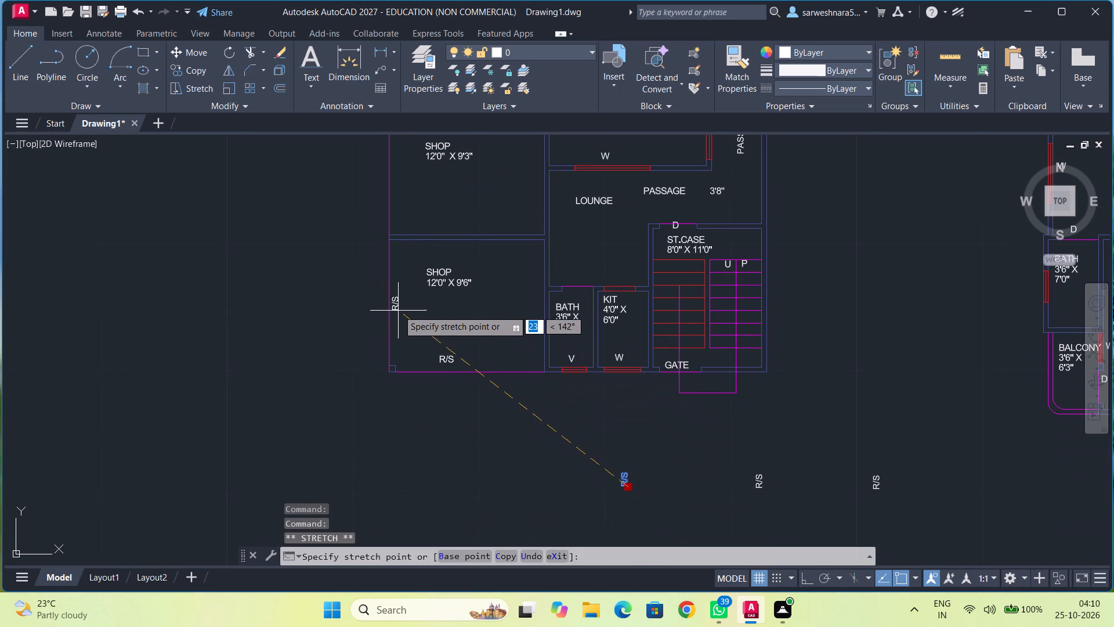
left_click_drag(398, 310, 399, 307)
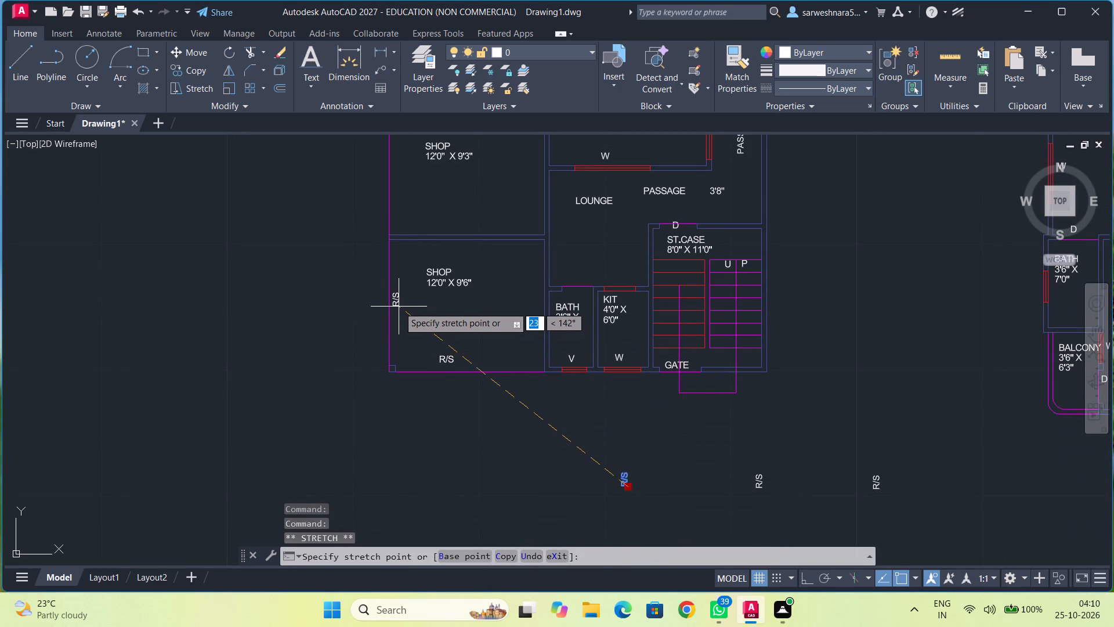
left_click_drag(399, 307, 398, 306)
left_click(399, 308)
Move another stray R/S tag to the outer shutter line of the lower 12'0" X 9'3" shop.
left_click(759, 494)
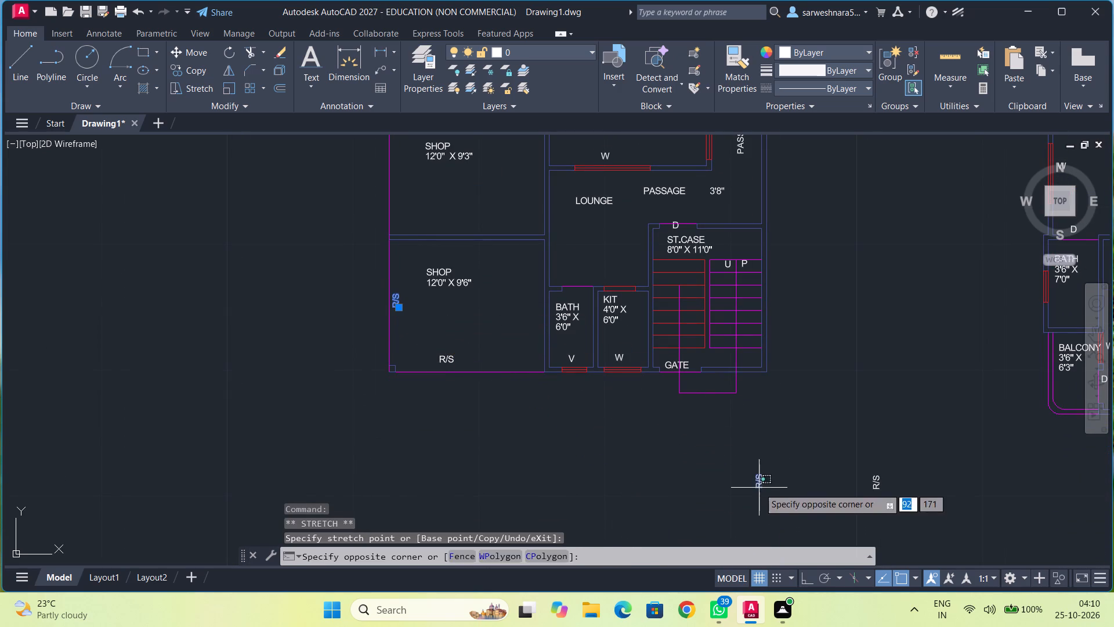
left_click(759, 488)
left_click_drag(758, 491, 401, 160)
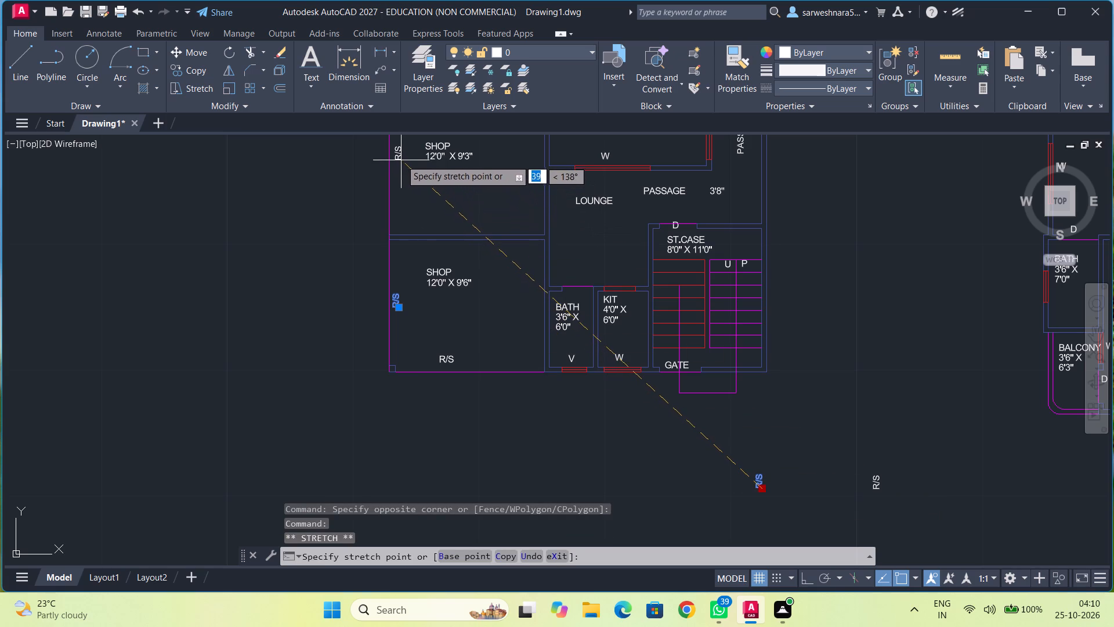
left_click_drag(401, 160, 399, 157)
left_click(399, 157)
Move the last stray R/S tag below the plan to the outer shutter line of the upper 12'0" X 9'3" shop.
middle_click_drag(521, 231, 561, 347)
scroll(535, 278, "down", 1)
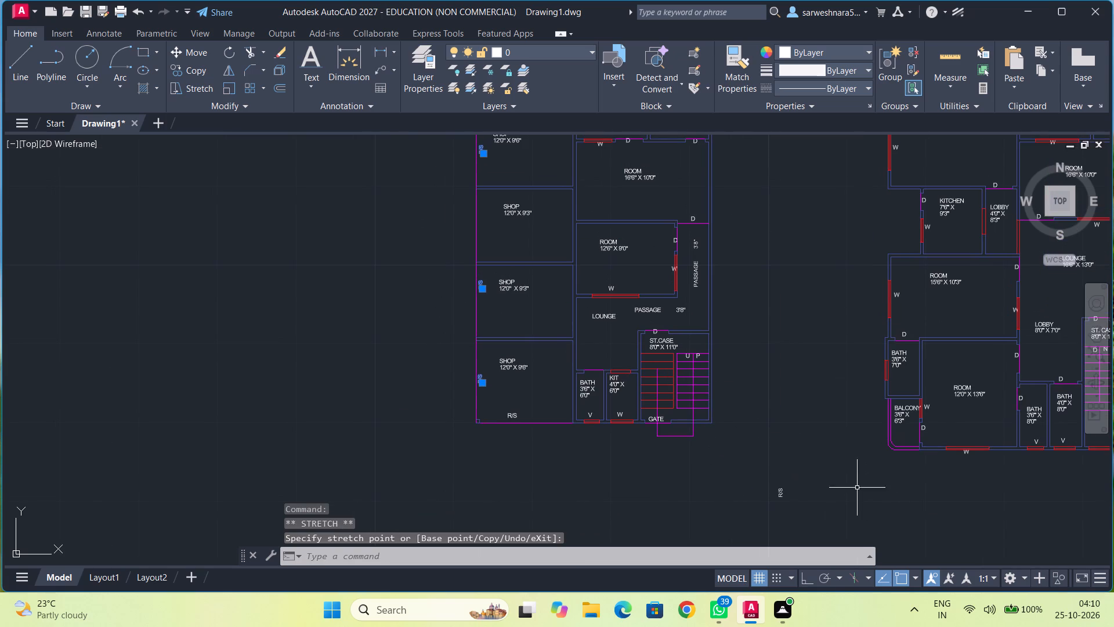
left_click(777, 495)
left_click_drag(783, 498, 498, 235)
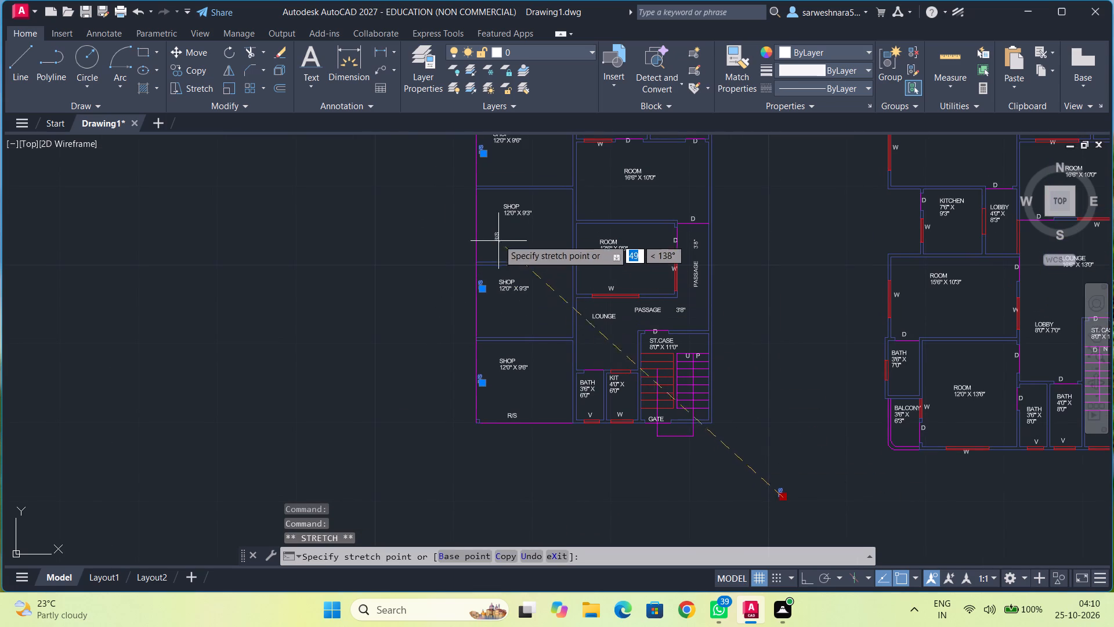
left_click_drag(498, 235, 482, 225)
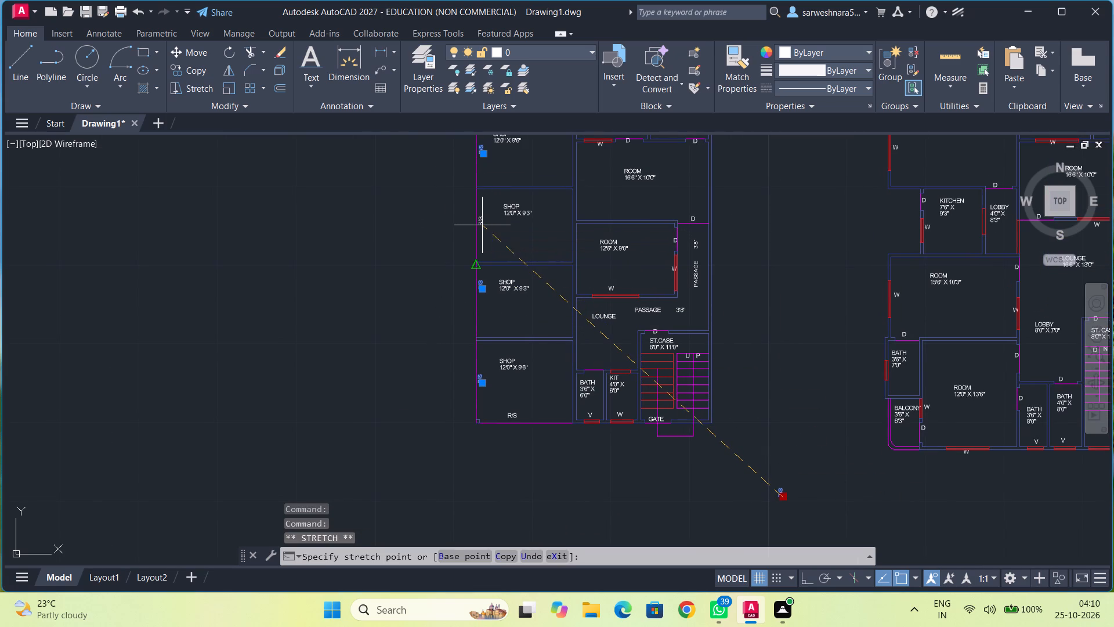
left_click(482, 225)
key("Escape")
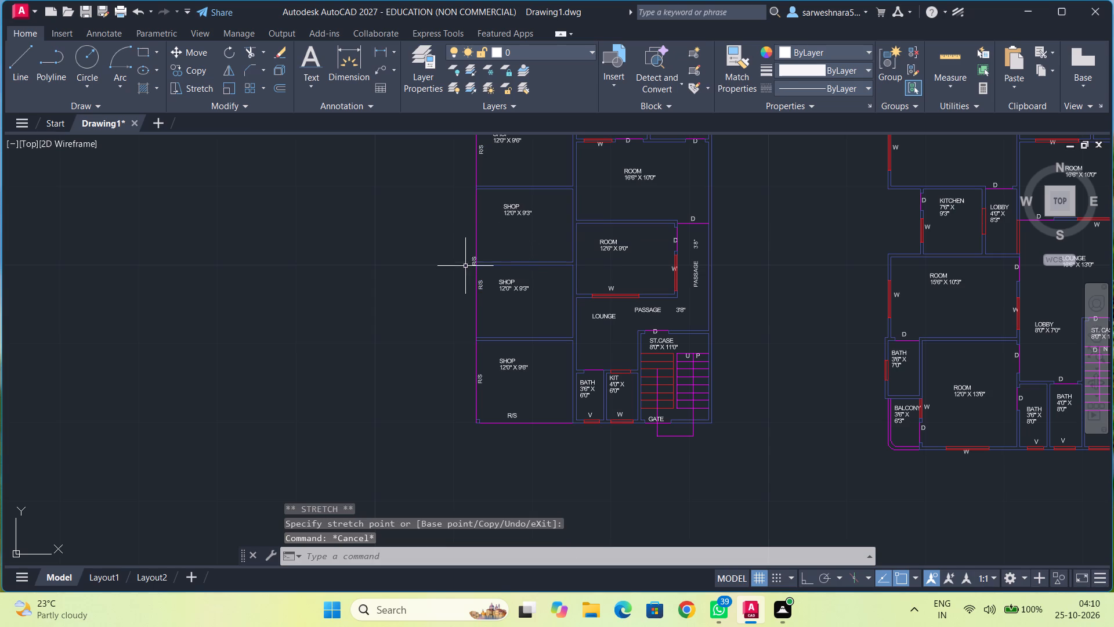
Reposition that R/S tag just inside the upper 12'0" X 9'3" shop, about midway along its outer shutter line.
scroll(472, 263, "up", 3)
left_click(473, 260)
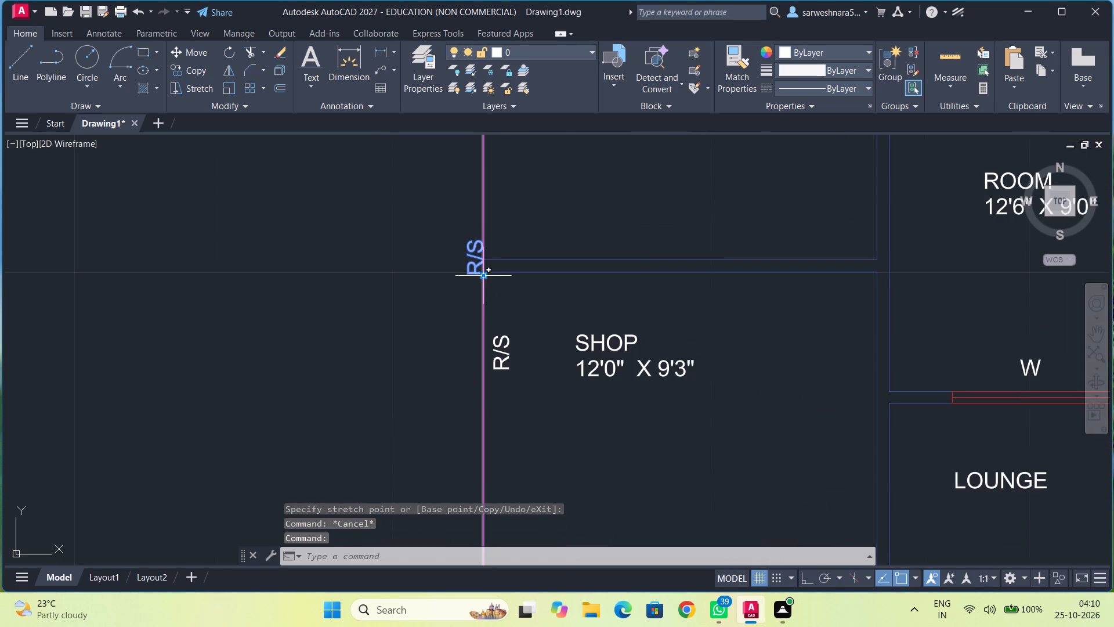
left_click_drag(484, 278, 512, 160)
left_click(512, 160)
scroll(516, 160, "down", 2)
middle_click_drag(538, 174, 539, 180)
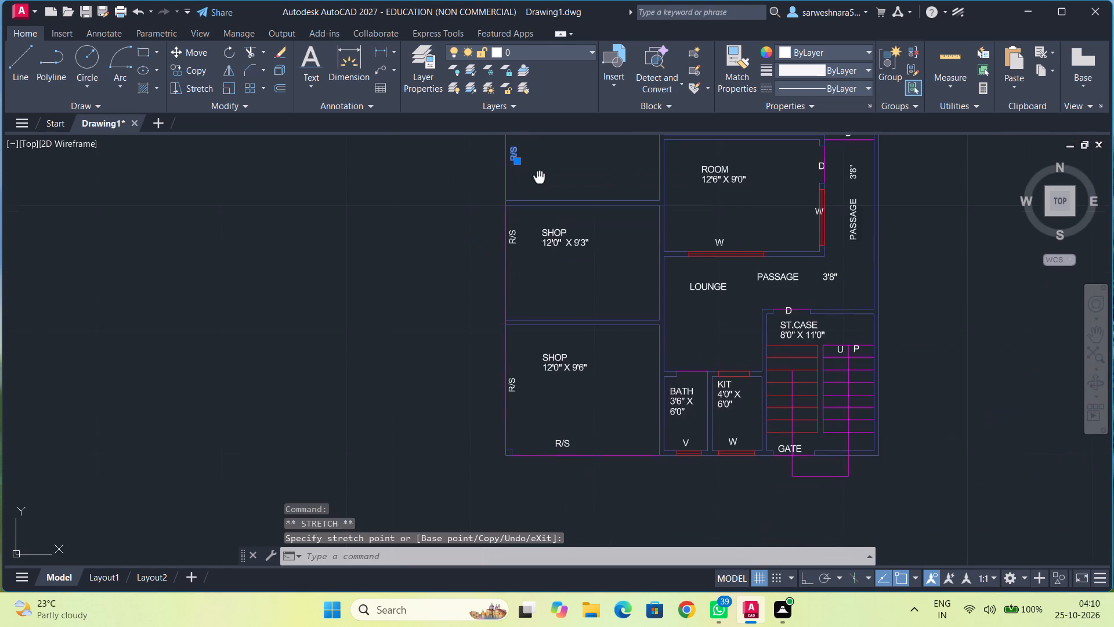
middle_click_drag(539, 180, 521, 298)
middle_click_drag(562, 174, 530, 309)
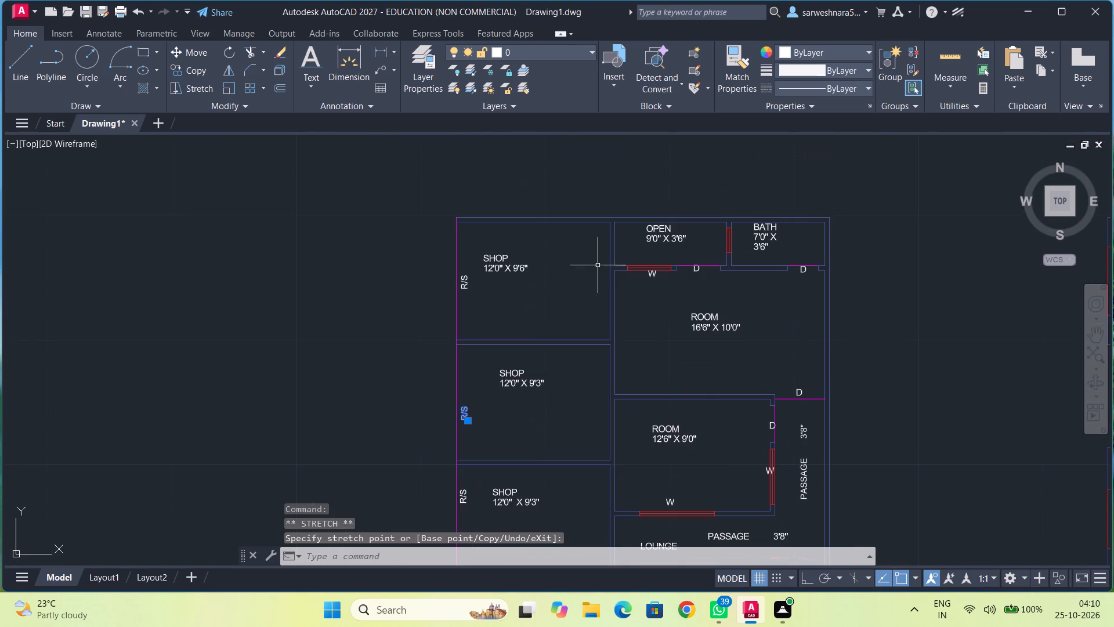
scroll(650, 253, "up", 1)
middle_click_drag(402, 304, 513, 144)
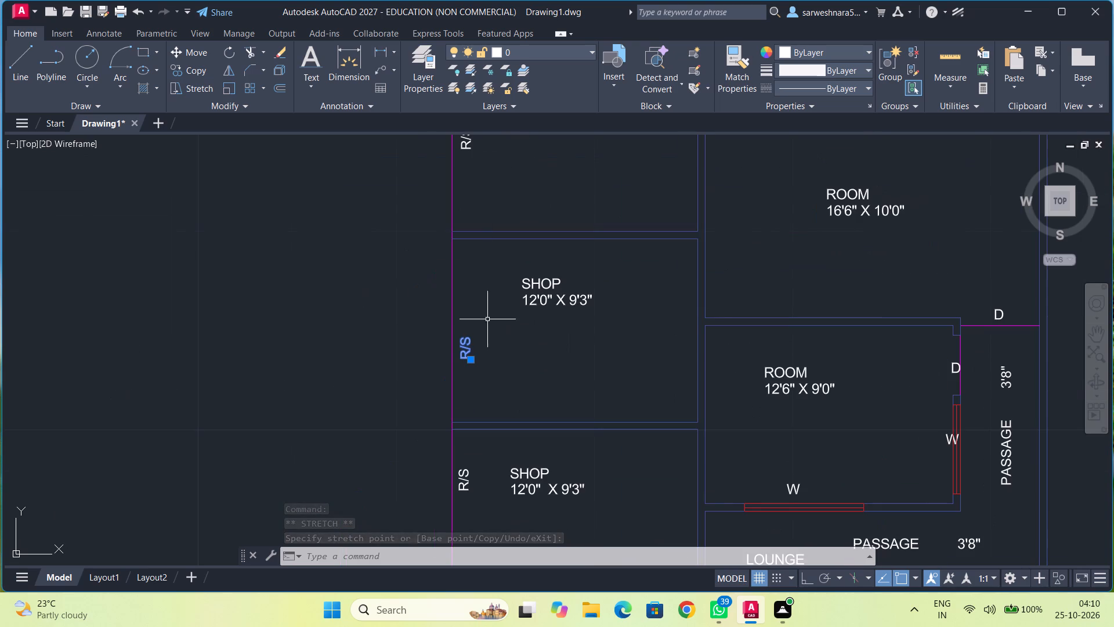
left_click_drag(471, 357, 471, 339)
left_click(471, 339)
key("Escape")
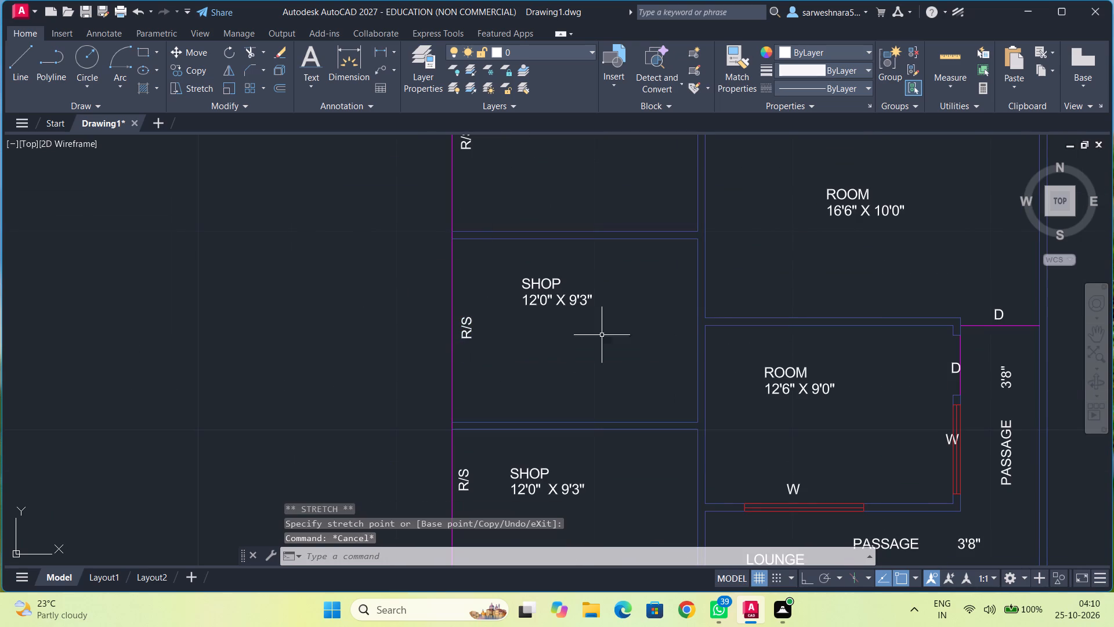
Nudge the D and W tags on the wall between OPEN and the 16'6" X 10'0" room slightly down, clear of the opening lines.
middle_click_drag(627, 324, 439, 387)
middle_click_drag(582, 306, 518, 406)
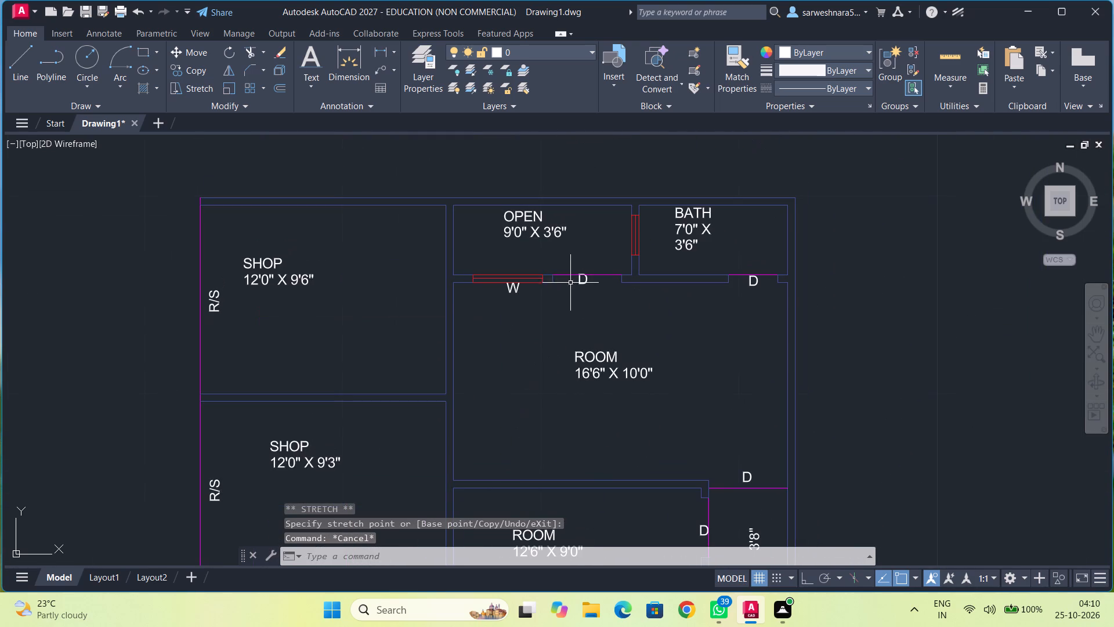
left_click(583, 282)
left_click_drag(578, 285, 578, 294)
left_click(578, 294)
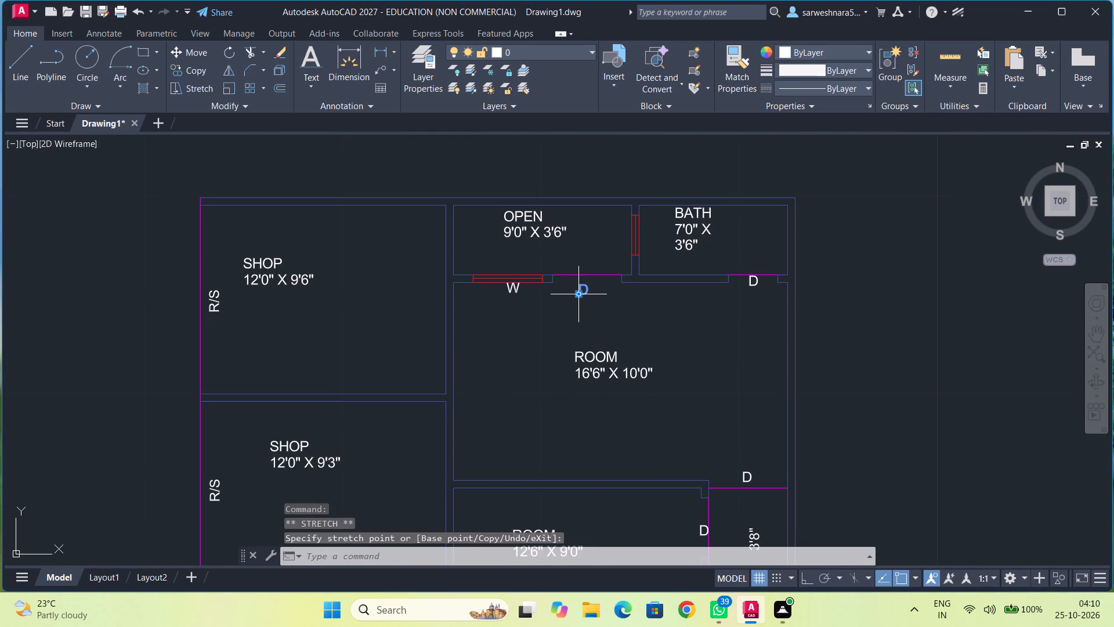
double_click(578, 291)
left_click(578, 288)
left_click(511, 290)
left_click_drag(507, 291, 502, 298)
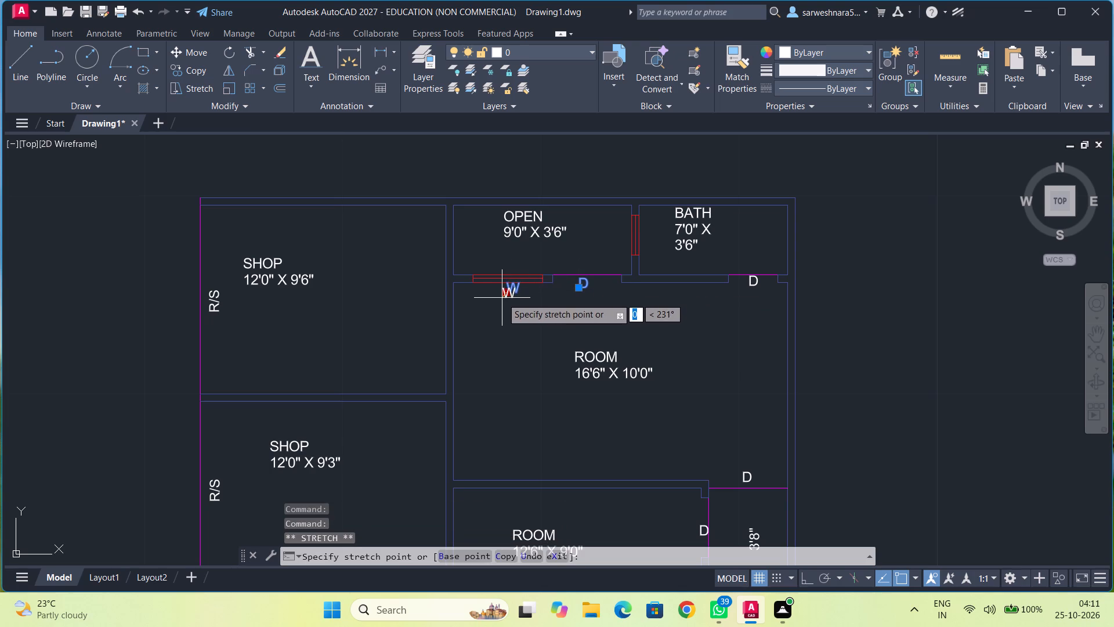
left_click(502, 298)
key("Escape")
Lower the 9'0" X 3'6" size text to leave a wider gap beneath the OPEN label.
left_click(510, 233)
left_click_drag(504, 237, 500, 249)
left_click(500, 249)
key("Escape")
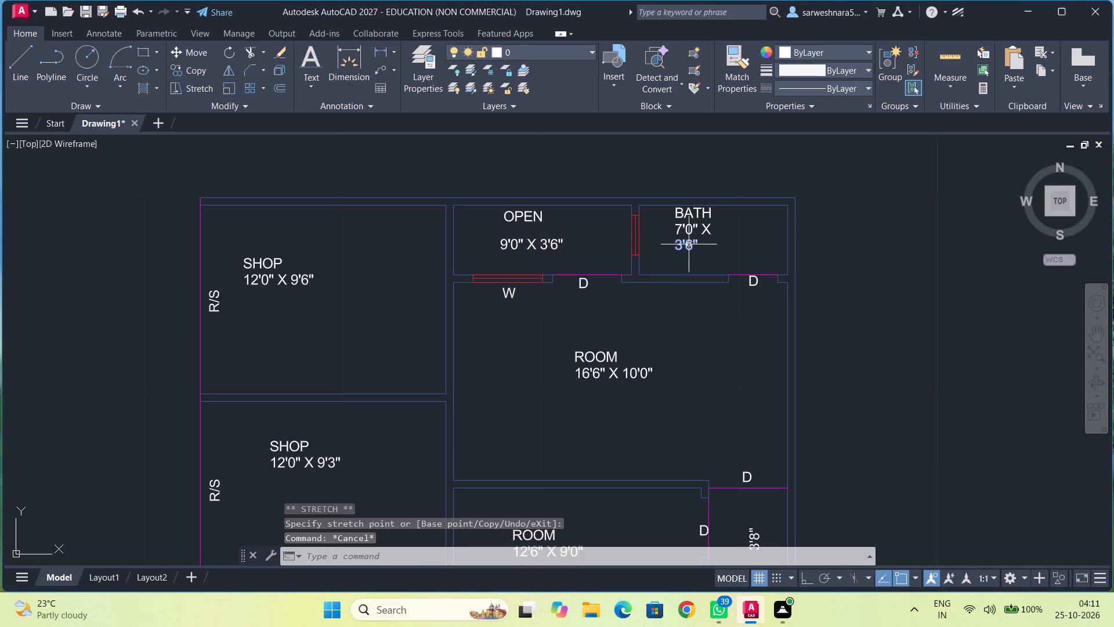
Shift the W tag of the 12'6" X 9'0" room's passage-side window into the room, clear of the window lines.
middle_click_drag(719, 326, 715, 258)
middle_click_drag(702, 334, 707, 263)
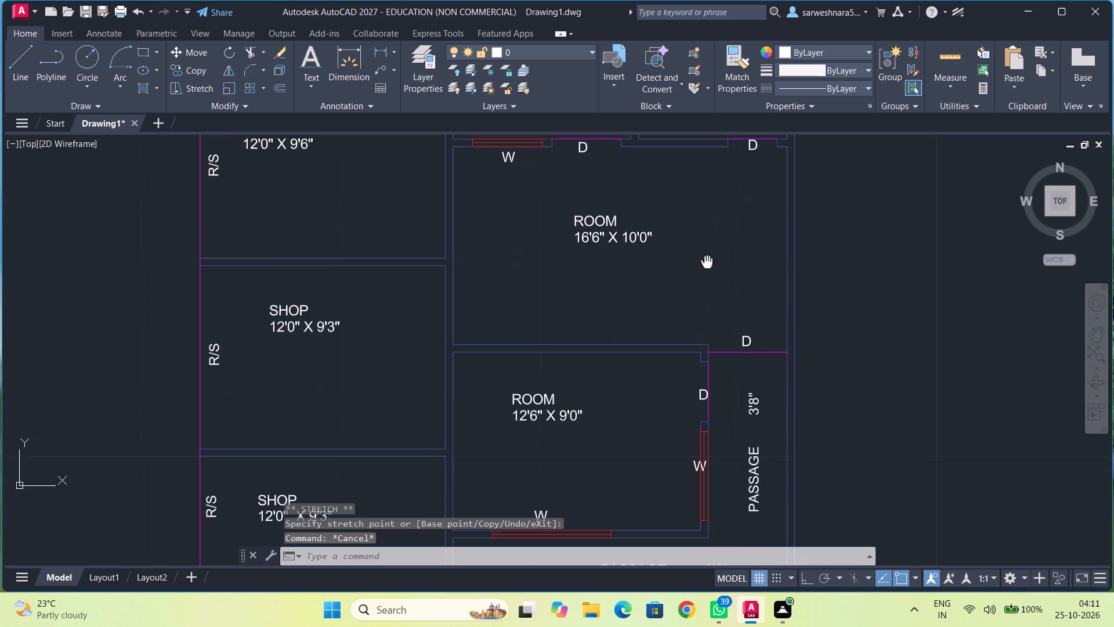
middle_click_drag(682, 355, 676, 278)
middle_click_drag(651, 366, 653, 300)
left_click(692, 318)
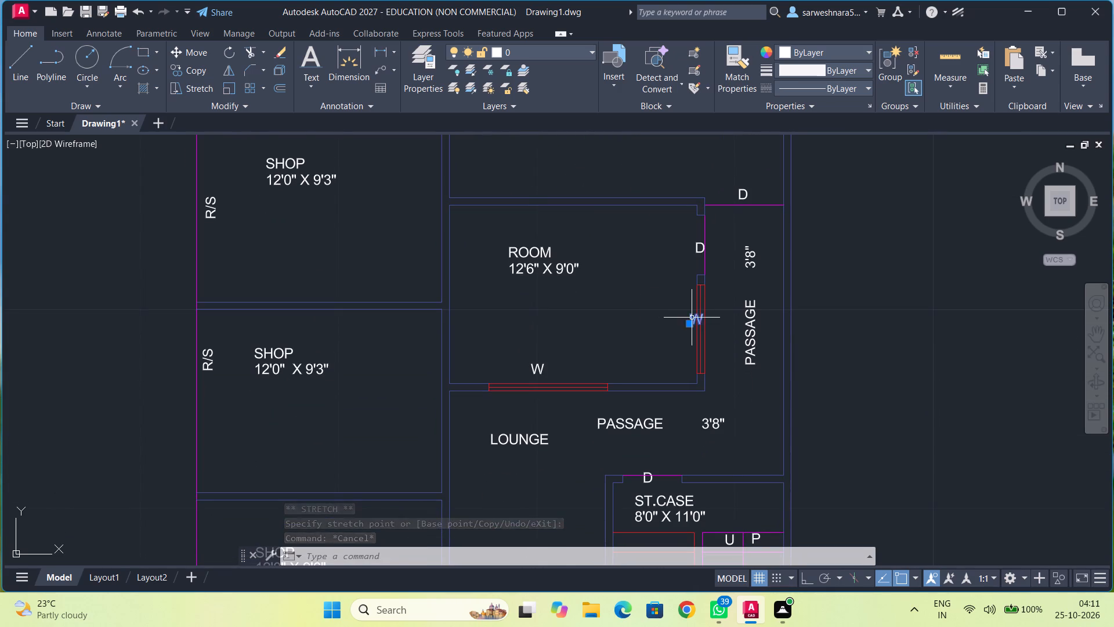
left_click_drag(691, 323, 681, 325)
left_click(681, 325)
key("Escape")
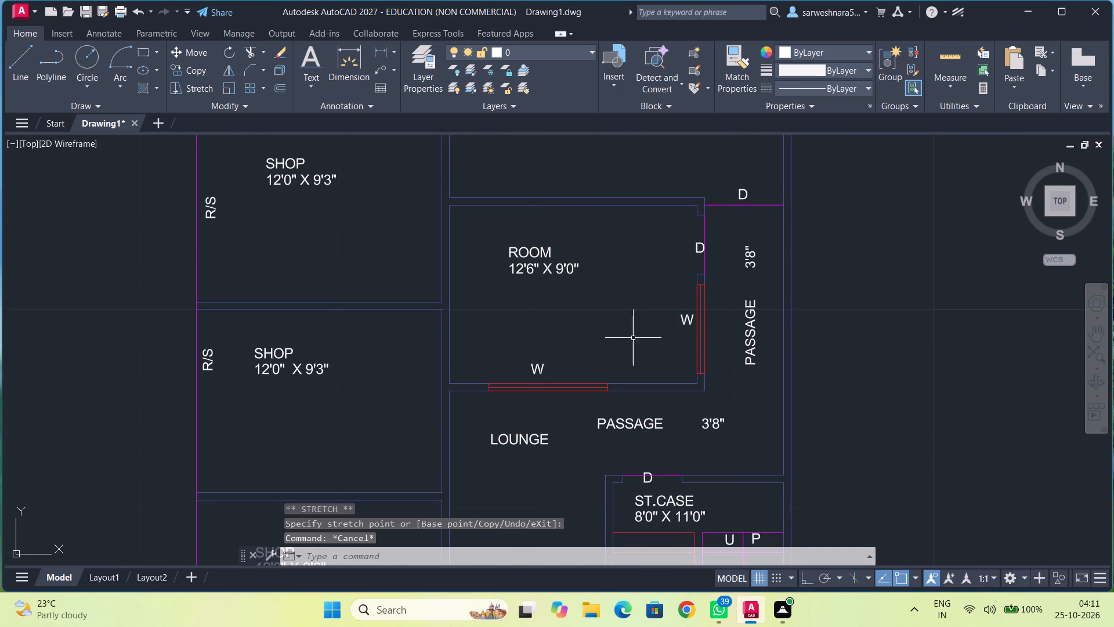
Move the ST.CASE label and its 8'0" X 11'0" size text sideways, away from the staircase door tag.
middle_click_drag(628, 339, 657, 248)
middle_click_drag(618, 313, 656, 264)
middle_click_drag(606, 341, 627, 303)
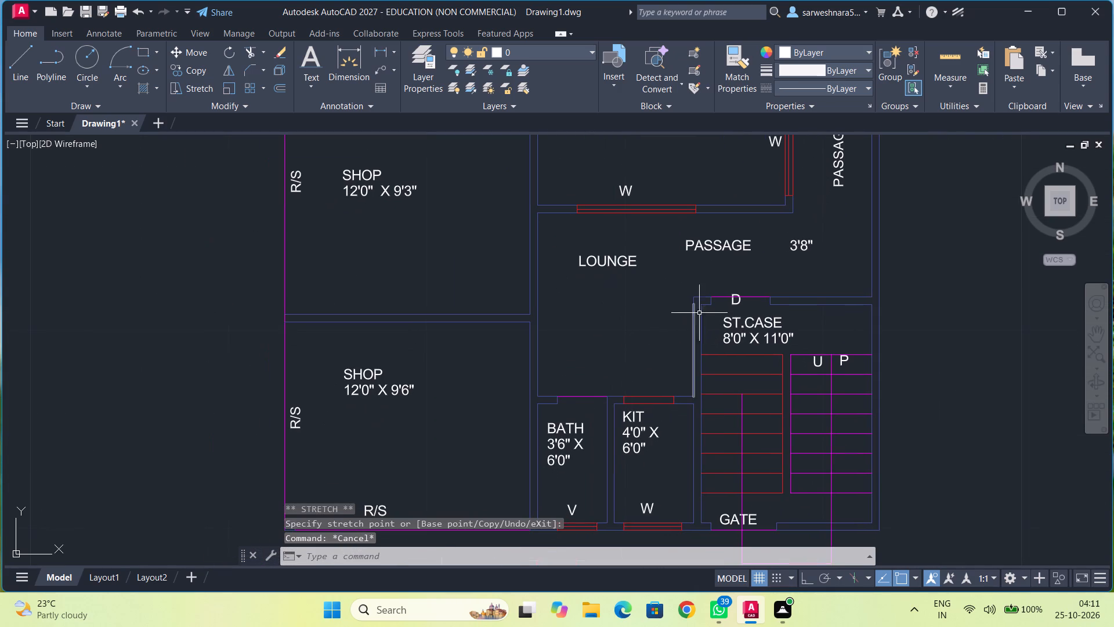
left_click(750, 323)
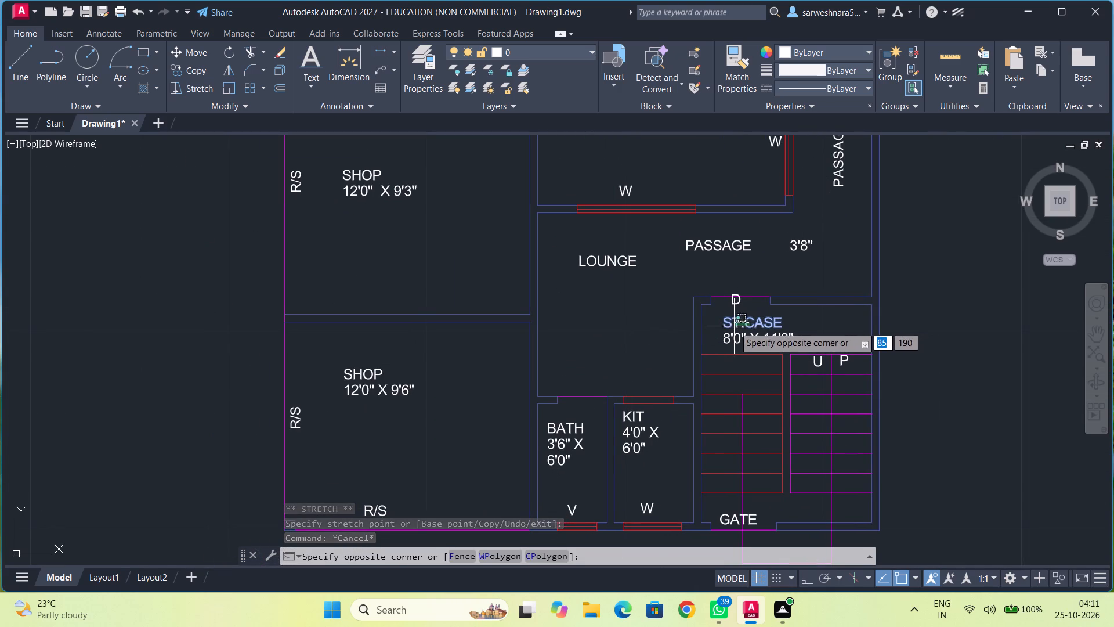
left_click(734, 326)
left_click_drag(719, 327, 780, 325)
left_click(780, 325)
left_click(755, 336)
left_click_drag(720, 343, 757, 342)
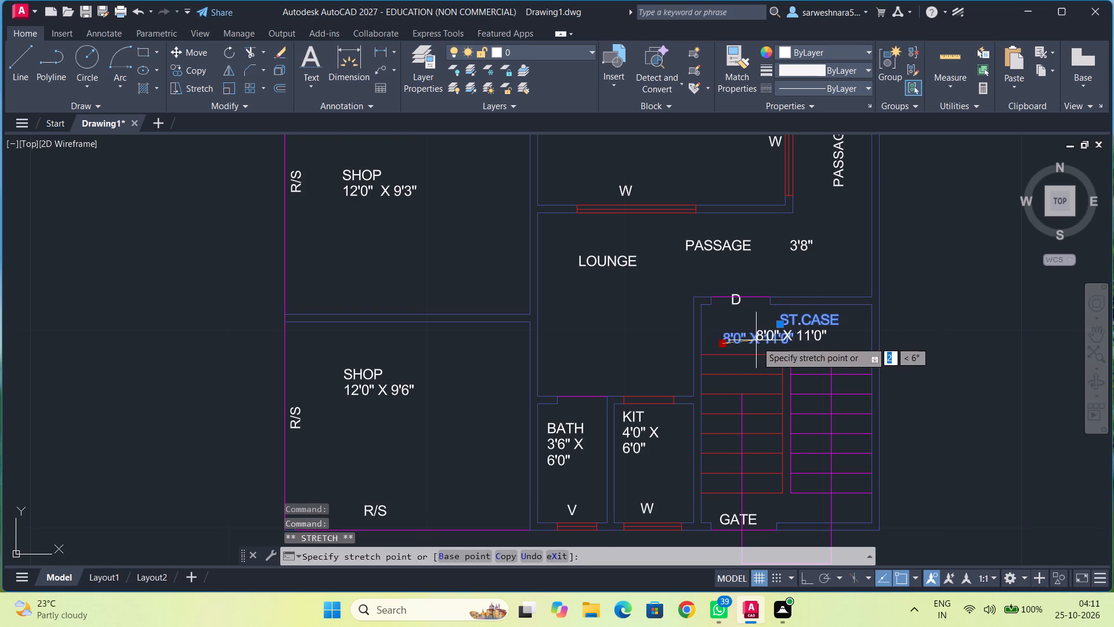
left_click_drag(757, 342, 767, 343)
left_click(768, 343)
key("Escape")
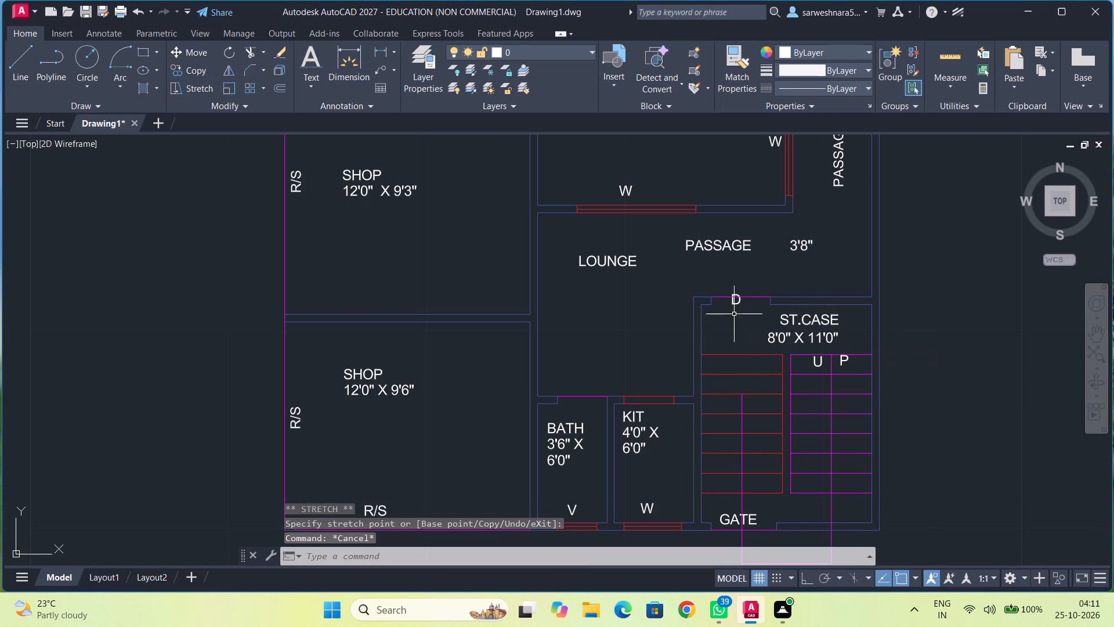
Move the staircase door's D tag slightly down so it sits just below the door line.
left_click(735, 304)
left_click_drag(733, 306, 732, 316)
left_click(732, 316)
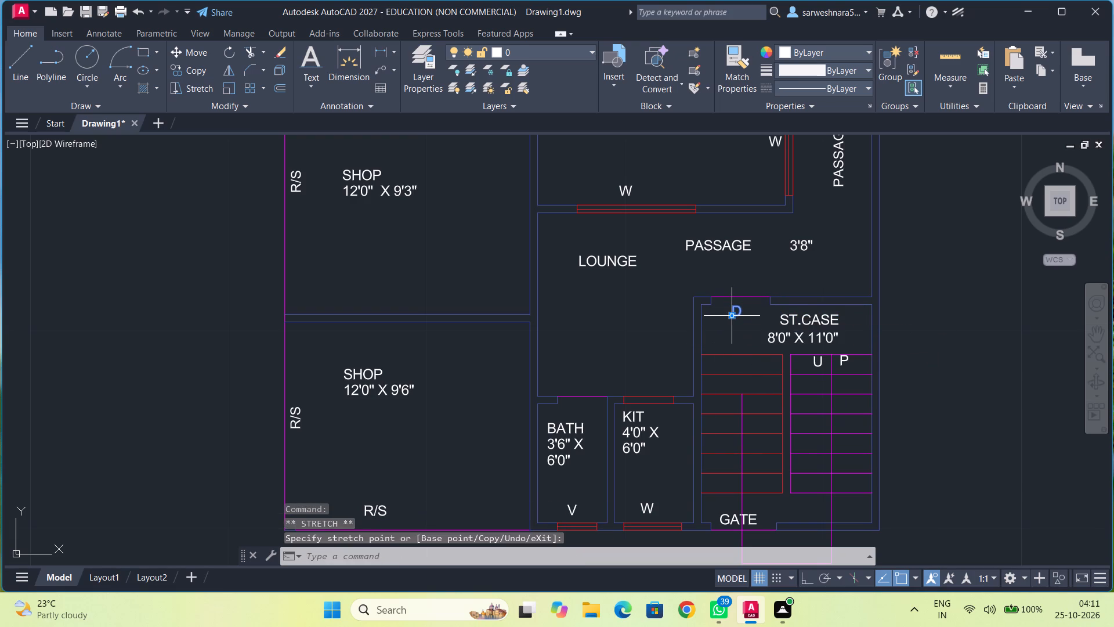
left_click(732, 314)
left_click(732, 309)
key("Escape")
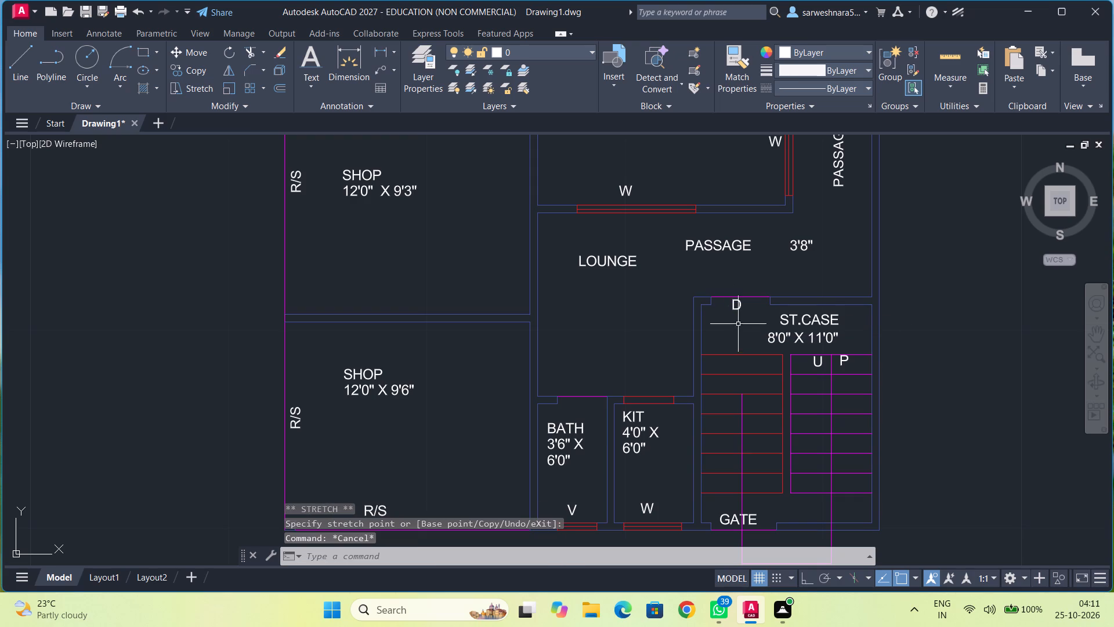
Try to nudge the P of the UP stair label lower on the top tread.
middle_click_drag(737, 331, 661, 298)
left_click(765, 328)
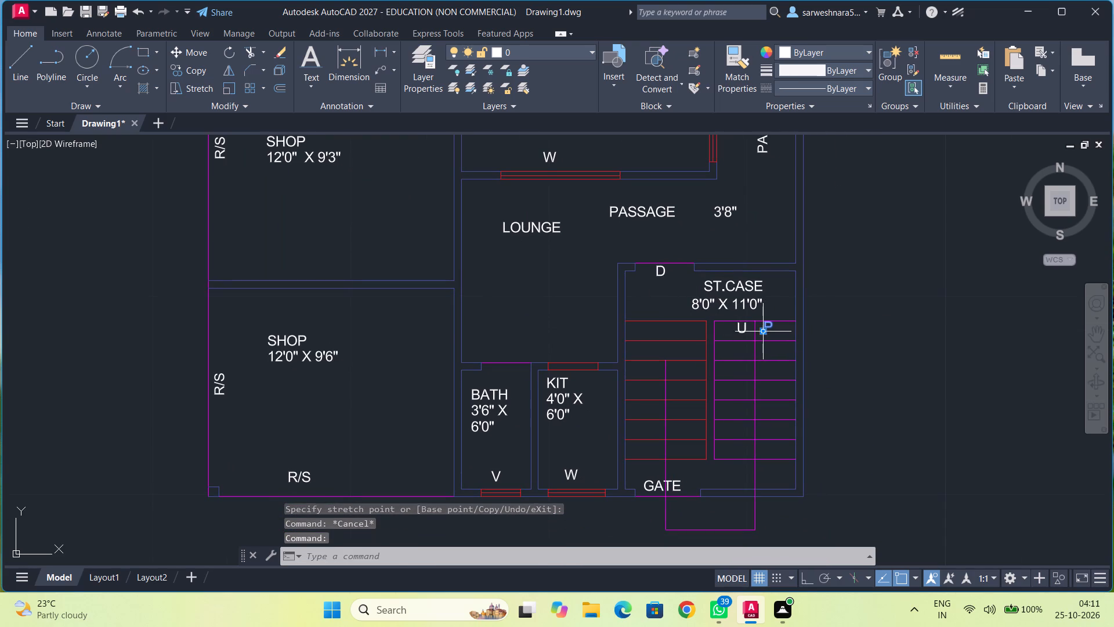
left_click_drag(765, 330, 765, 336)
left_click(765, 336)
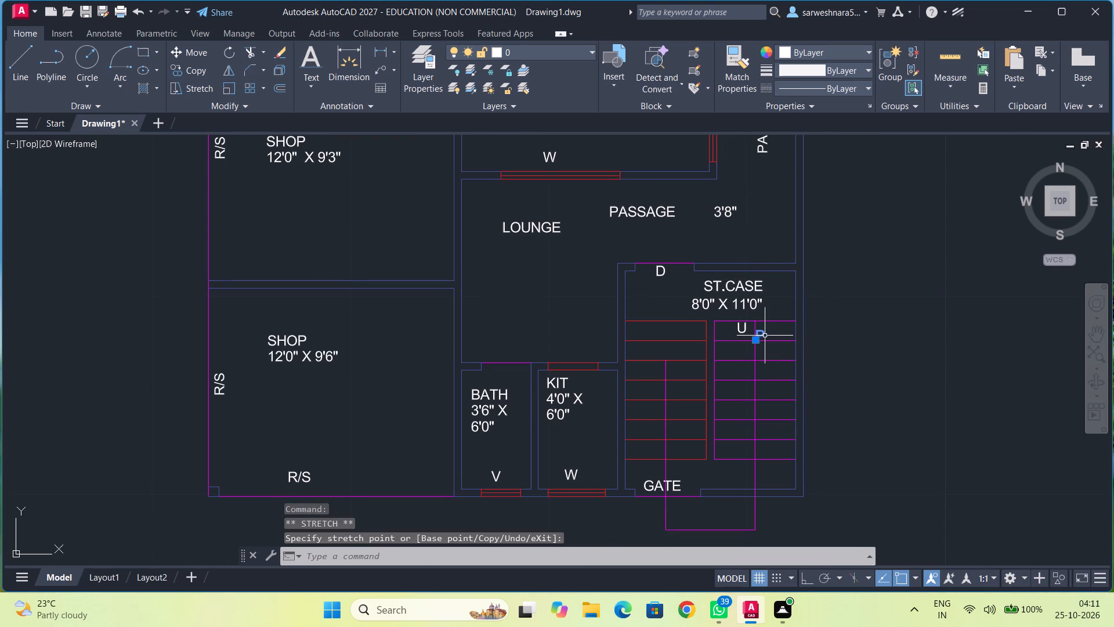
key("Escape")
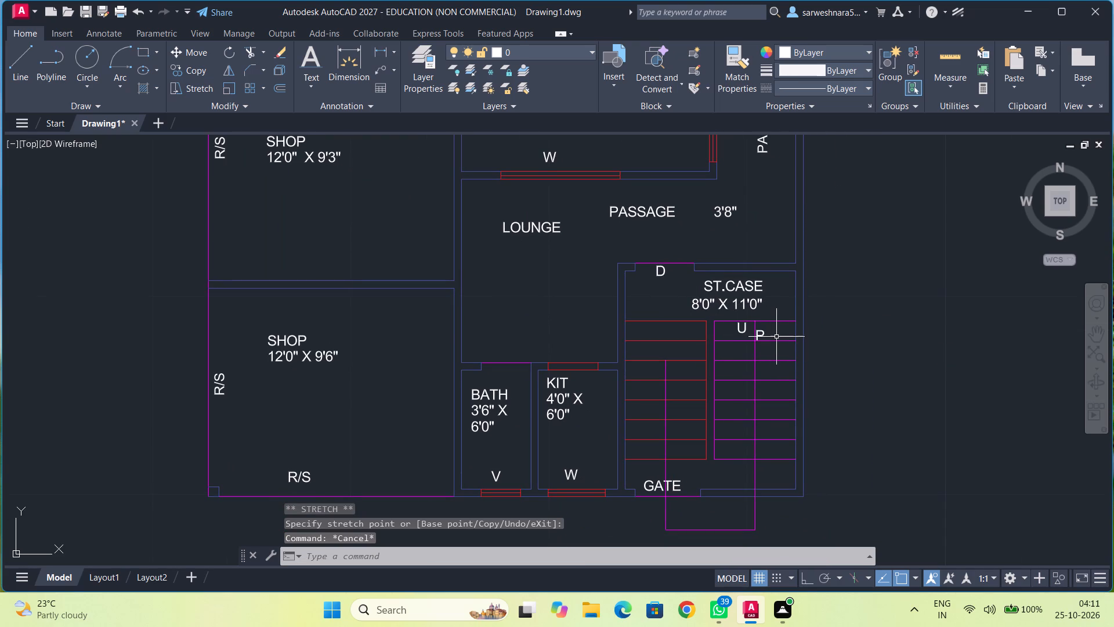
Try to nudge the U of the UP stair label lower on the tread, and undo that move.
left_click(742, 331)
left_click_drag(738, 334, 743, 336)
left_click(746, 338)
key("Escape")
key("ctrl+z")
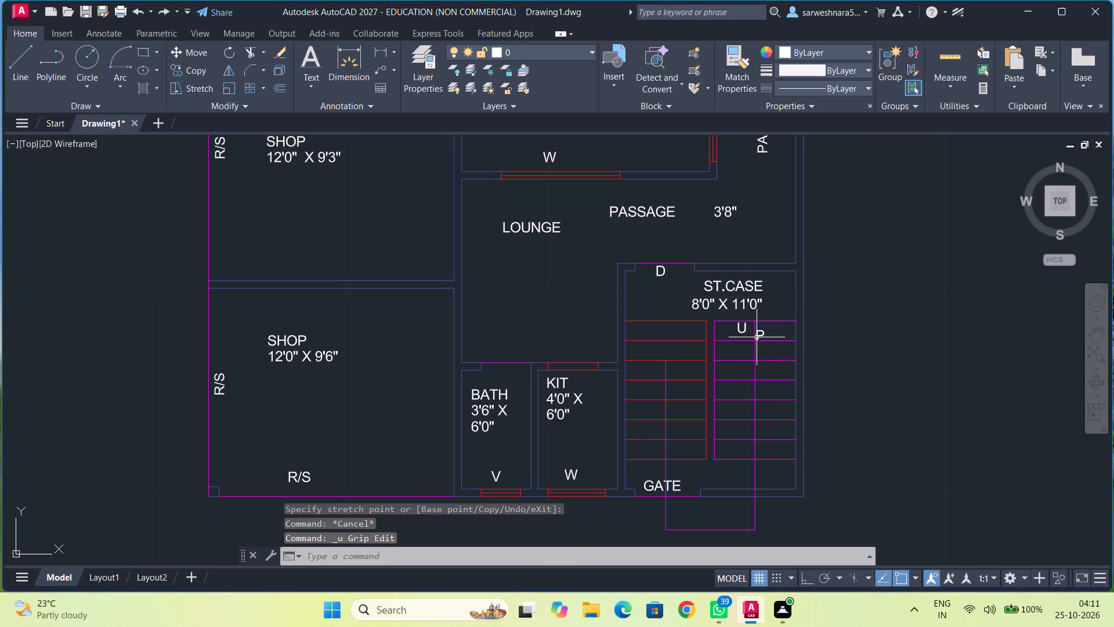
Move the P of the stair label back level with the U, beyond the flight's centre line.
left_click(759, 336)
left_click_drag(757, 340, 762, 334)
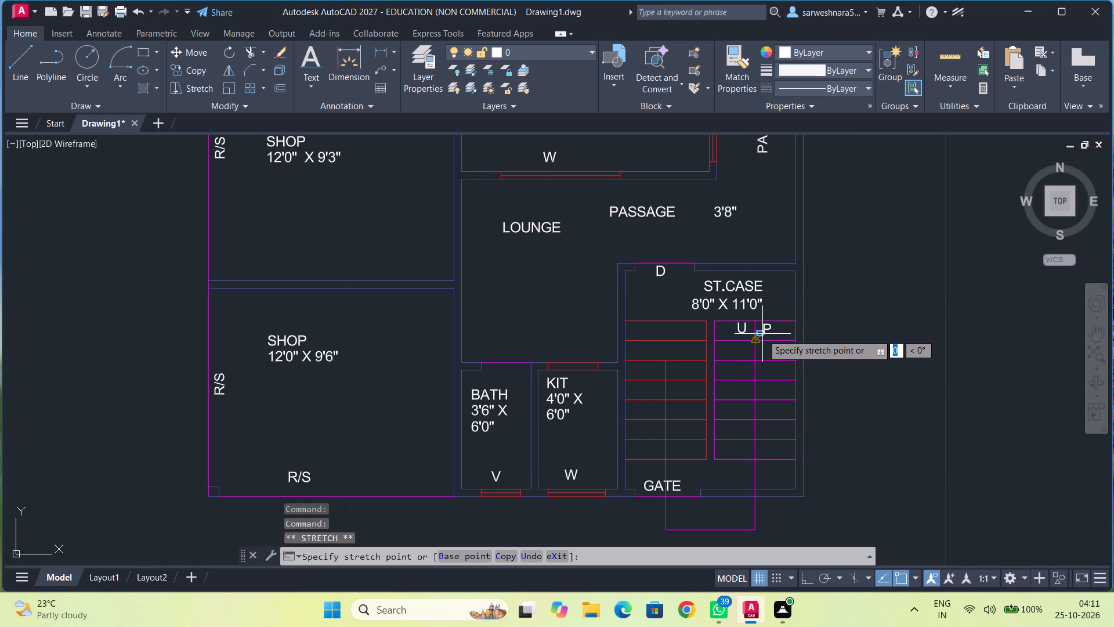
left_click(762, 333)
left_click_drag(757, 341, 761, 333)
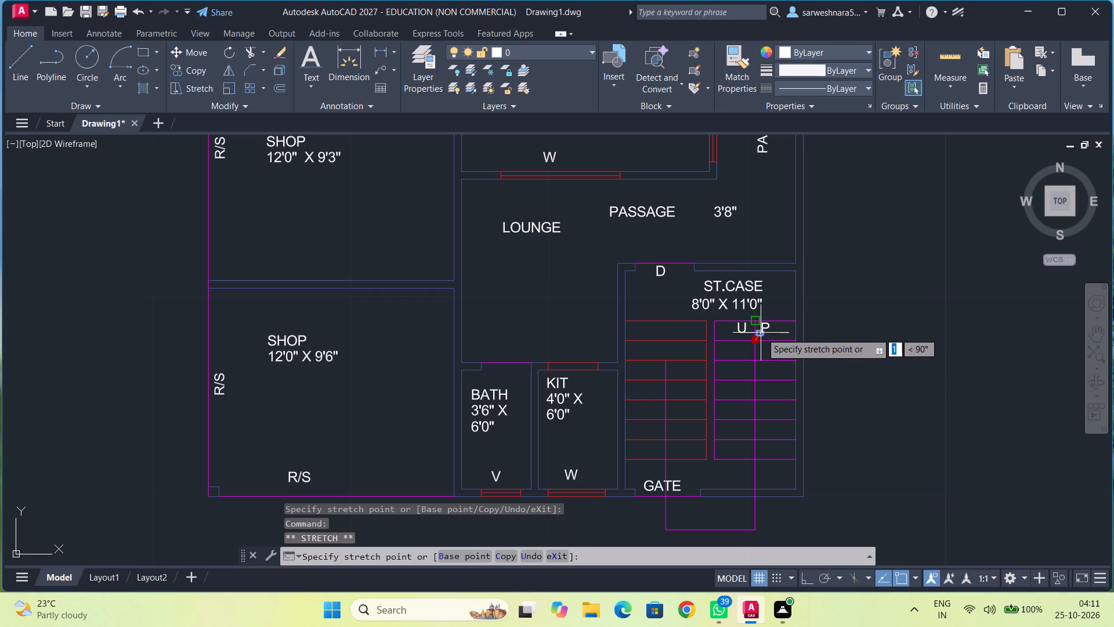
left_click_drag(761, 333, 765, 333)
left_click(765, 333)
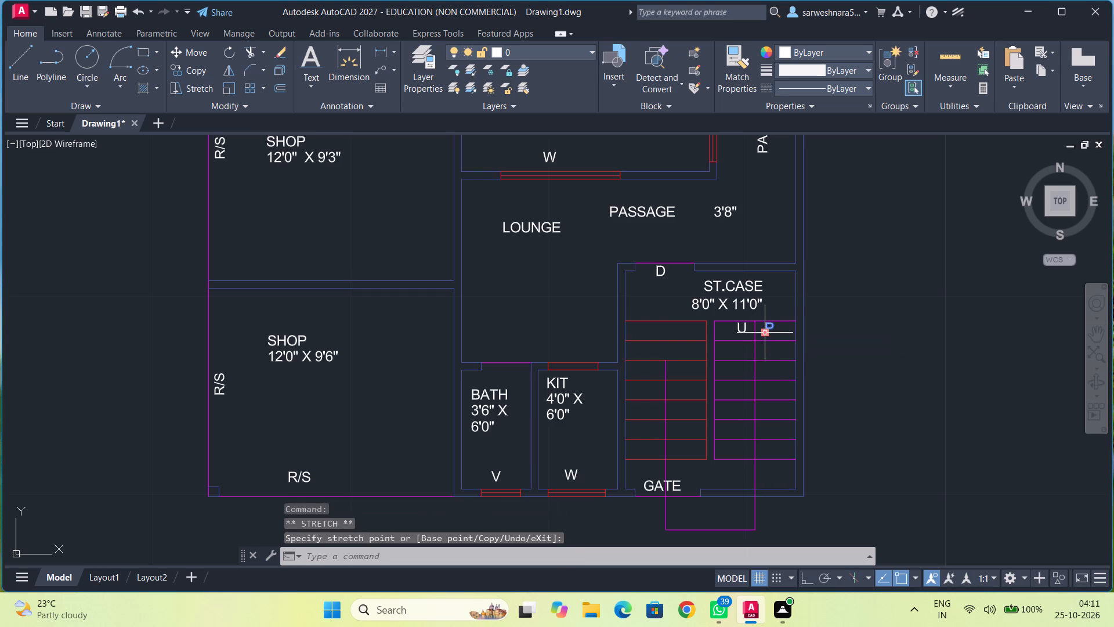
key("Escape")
Shift the KIT label and its 4'0" X and 6'0" size lines lower in the small kitchen, with slightly wider line spacing.
middle_click_drag(697, 349, 710, 304)
middle_click_drag(710, 361, 721, 333)
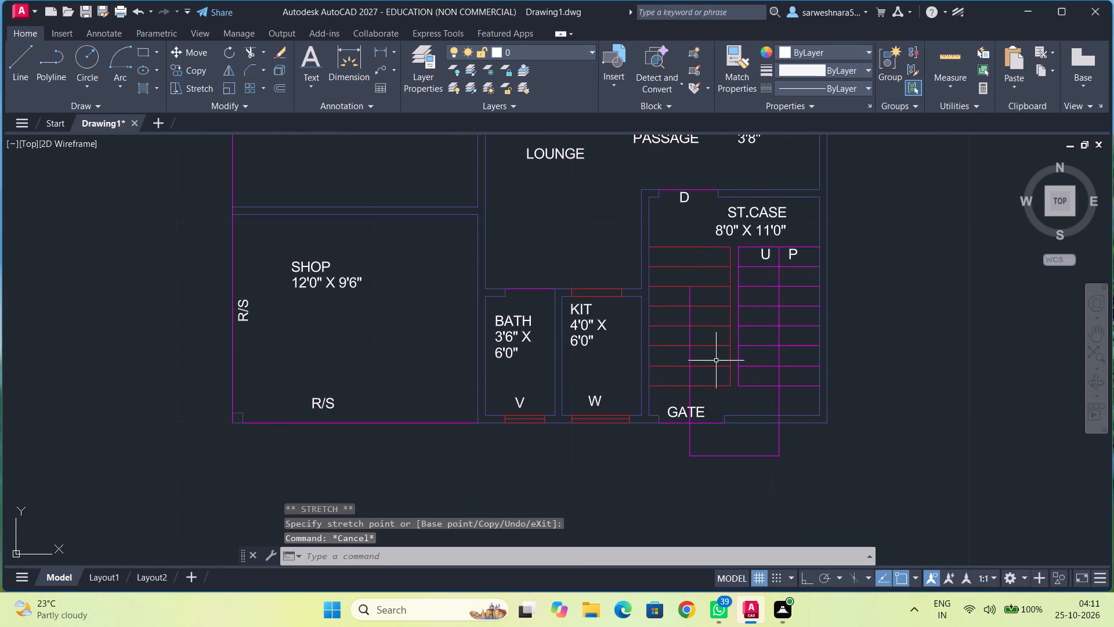
left_click(581, 341)
left_click_drag(569, 346, 577, 365)
left_click(577, 365)
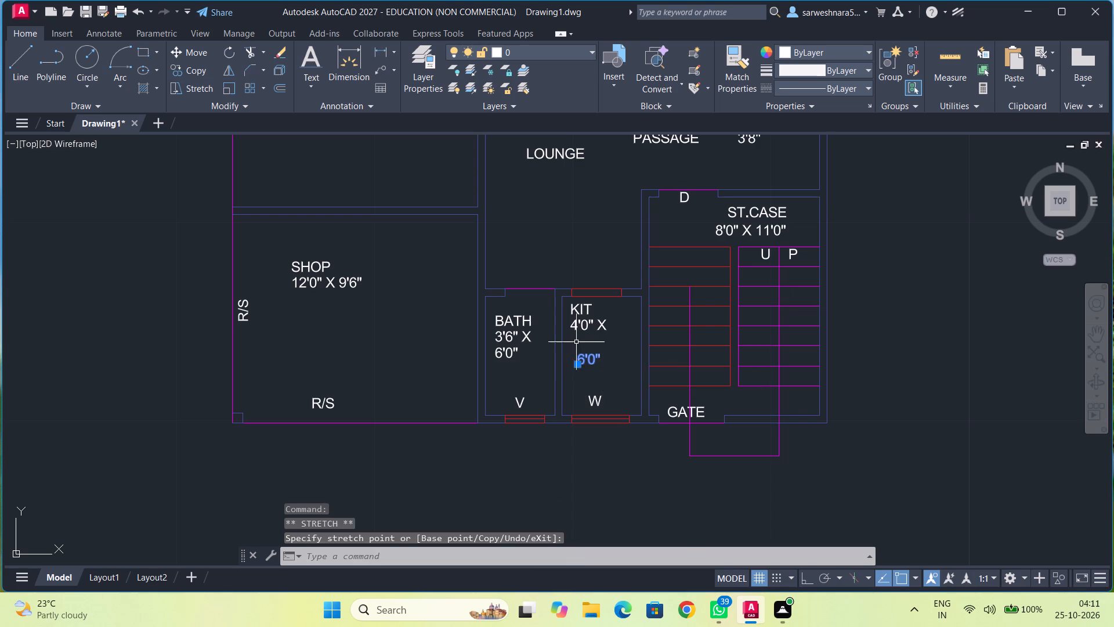
left_click(574, 330)
left_click_drag(572, 330, 574, 344)
left_click(574, 344)
left_click(574, 314)
left_click_drag(572, 315, 573, 323)
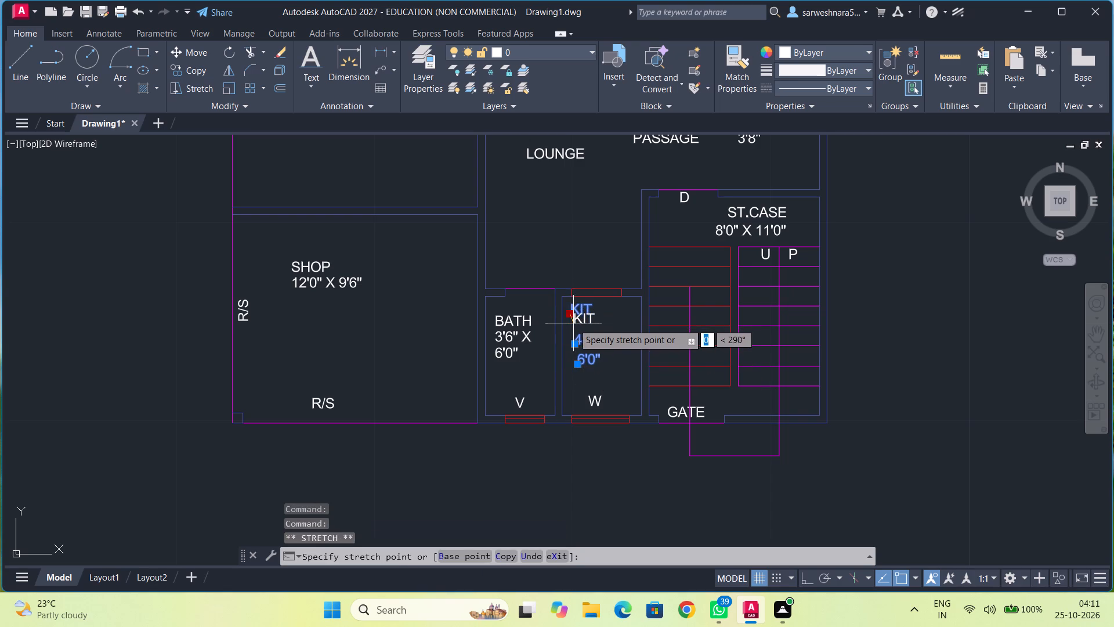
left_click_drag(573, 323, 574, 325)
left_click(574, 325)
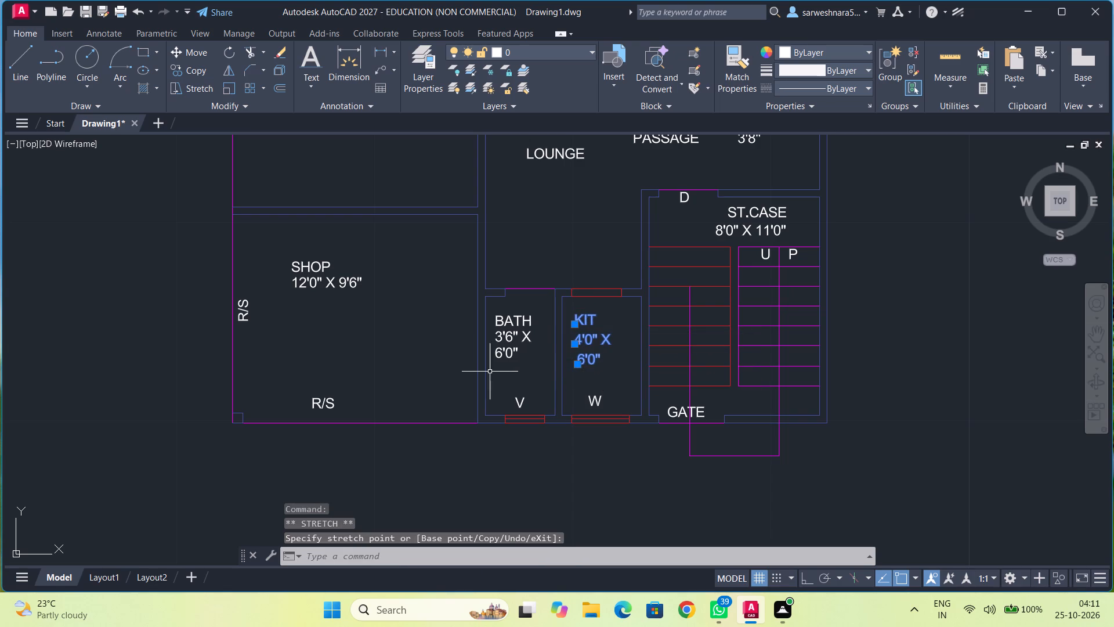
Move the KITCHEN label and its 7'6" X and 9'3" lines lower in the other plan's kitchen, shifting the size lines to centre under the name.
middle_click_drag(414, 342, 480, 348)
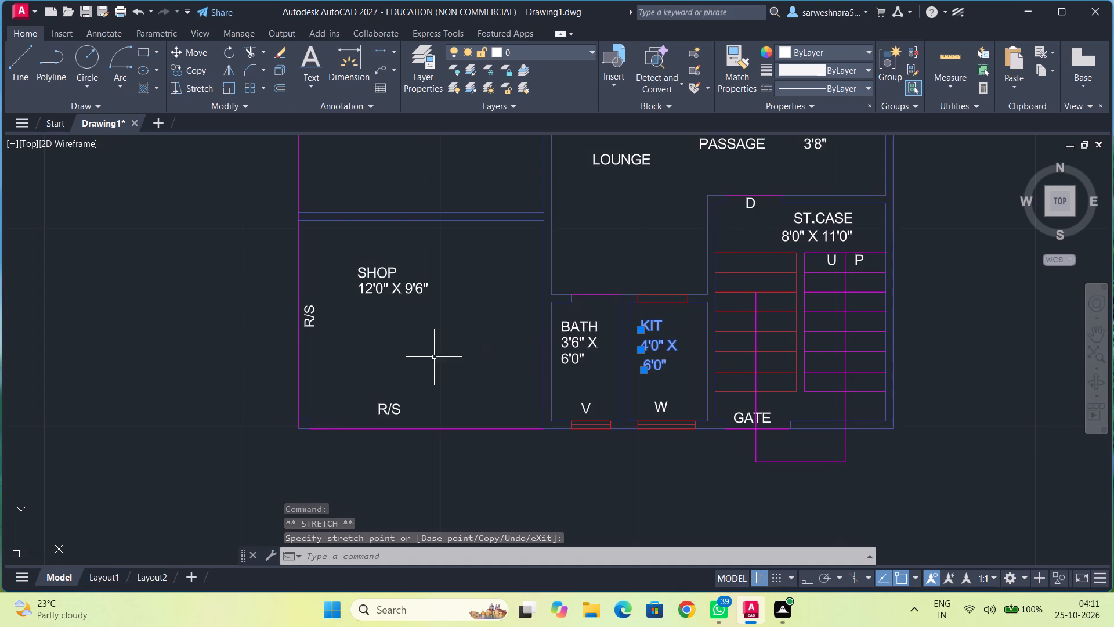
scroll(469, 342, "down", 1)
middle_click_drag(469, 343, 468, 429)
middle_click_drag(460, 314, 457, 374)
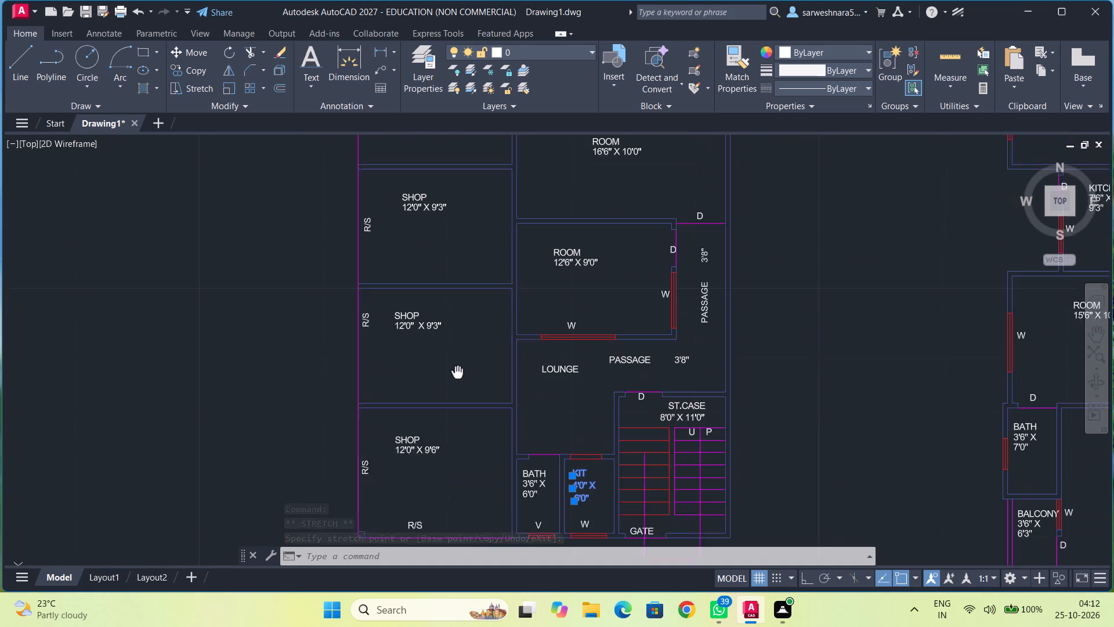
middle_click_drag(457, 374, 455, 392)
scroll(473, 320, "down", 1)
middle_click_drag(469, 339, 464, 365)
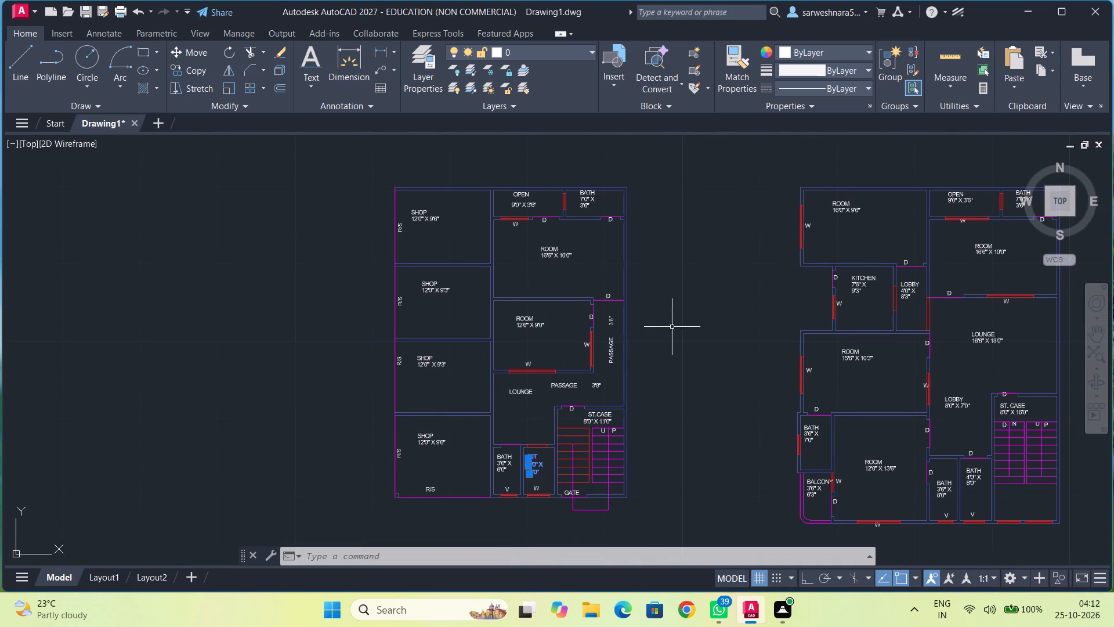
middle_click_drag(675, 327, 523, 330)
middle_click_drag(593, 296, 428, 298)
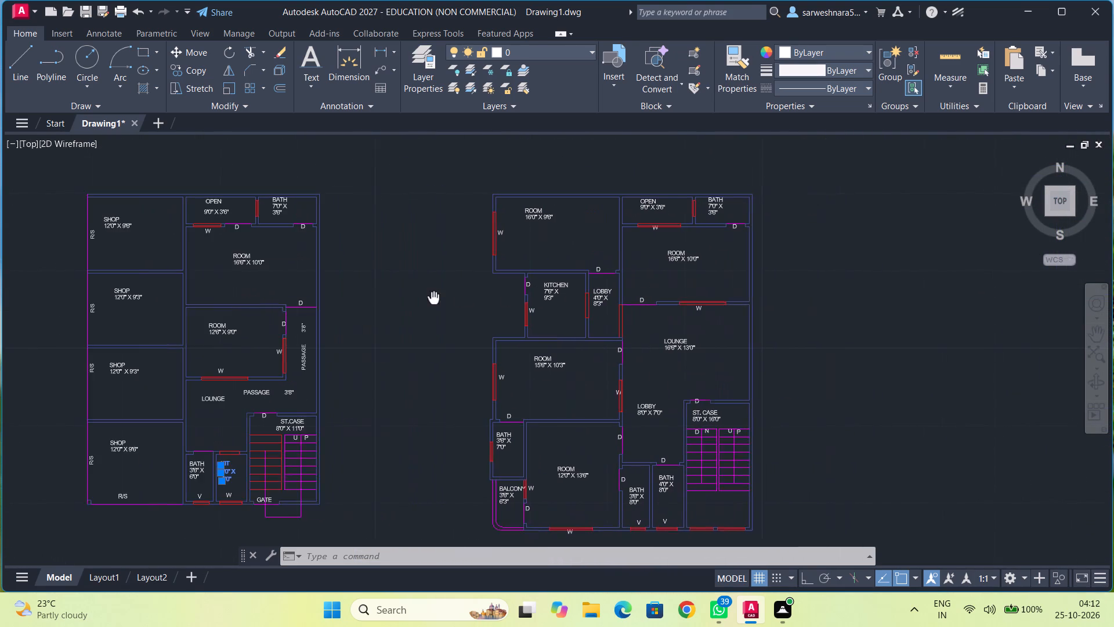
middle_click_drag(428, 298, 424, 298)
scroll(525, 250, "up", 1)
middle_click_drag(541, 265, 516, 248)
scroll(523, 250, "up", 1)
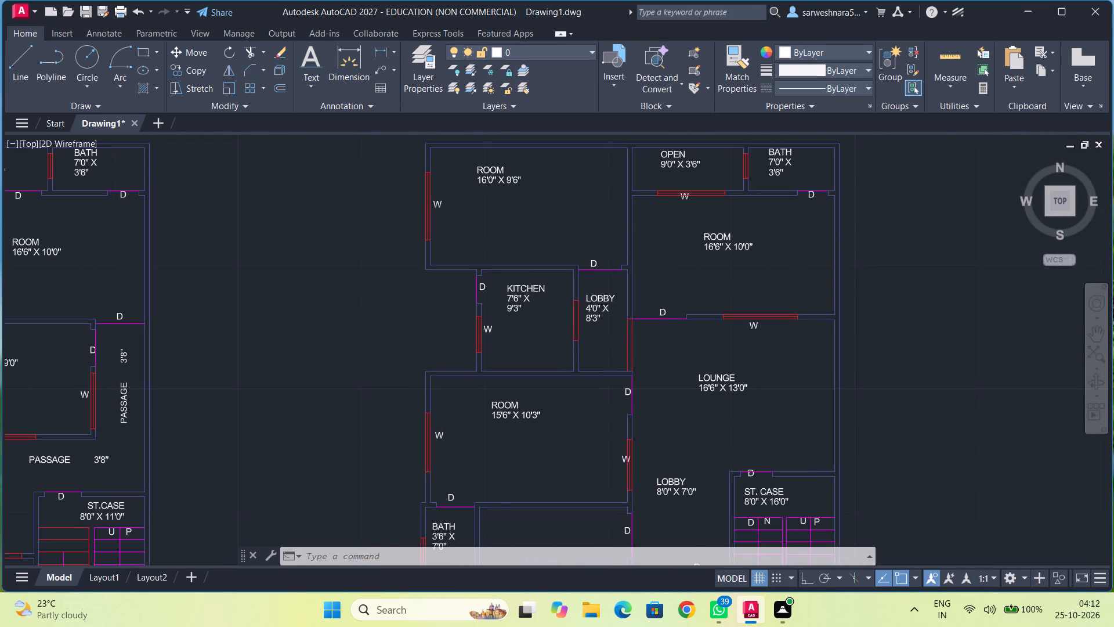
middle_click_drag(542, 312, 544, 272)
left_click(513, 303)
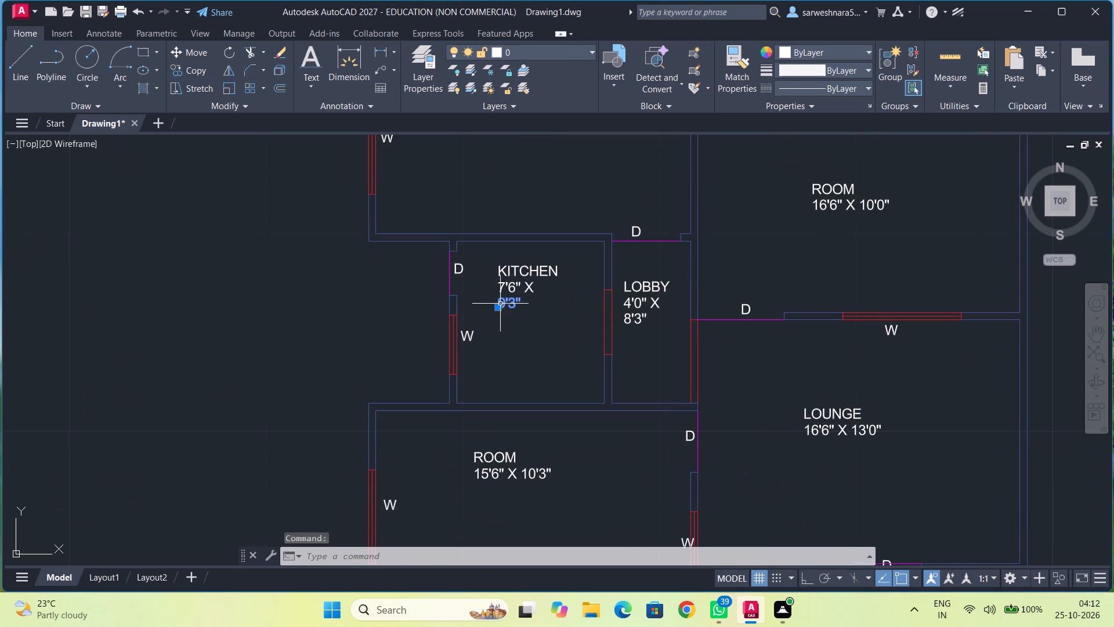
left_click_drag(498, 308, 517, 331)
left_click(517, 331)
left_click(505, 288)
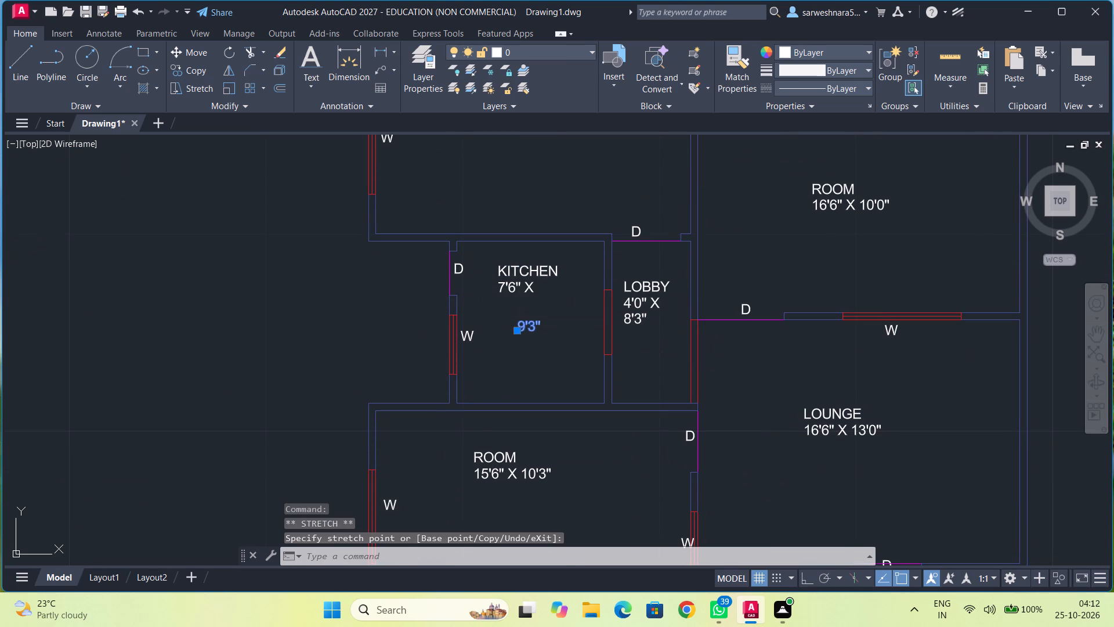
double_click(505, 288)
left_click(502, 289)
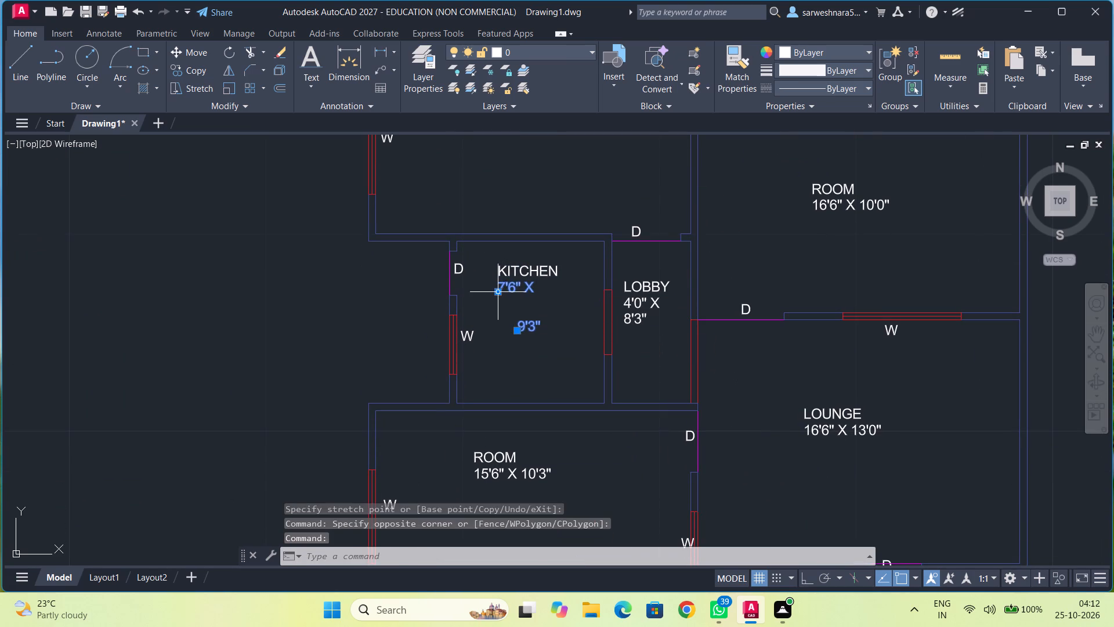
left_click_drag(500, 293, 507, 310)
left_click(507, 311)
left_click(504, 275)
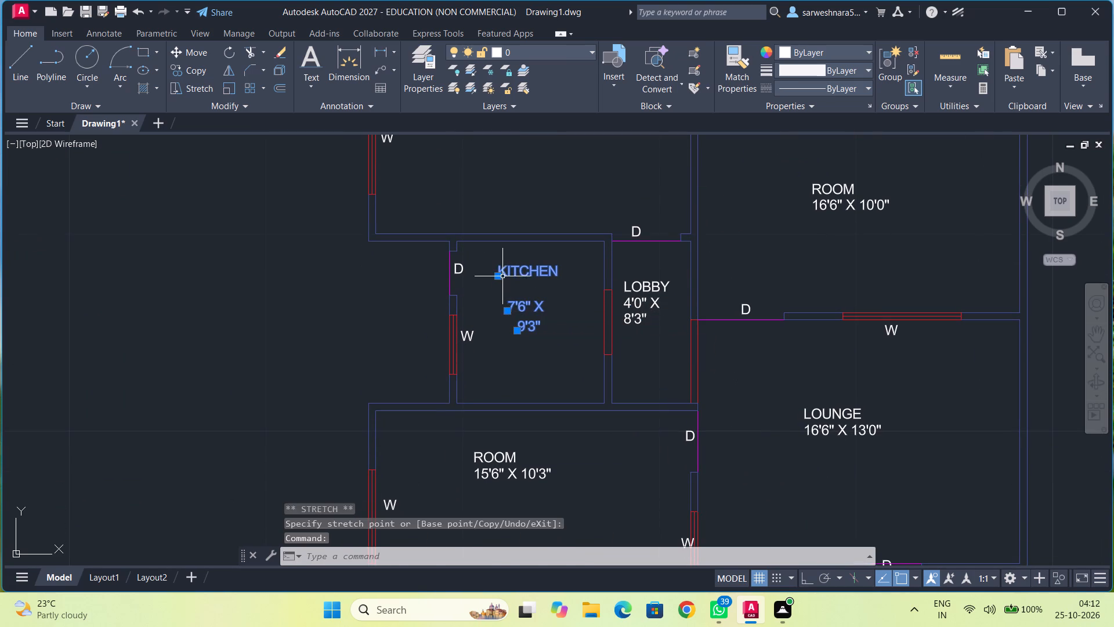
left_click_drag(500, 277, 500, 296)
left_click(500, 296)
key("Escape")
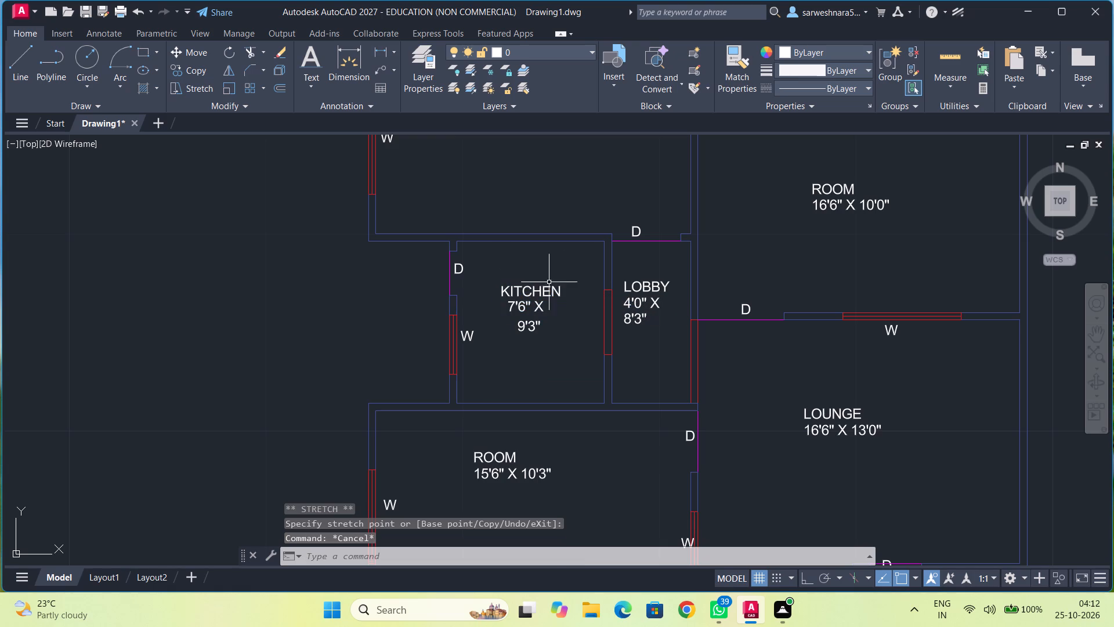
Move the W tag of the window between the 15'6" X 10'3" room and the lobby into the room, clear of the window lines.
middle_click_drag(668, 282, 661, 240)
middle_click_drag(628, 318, 628, 267)
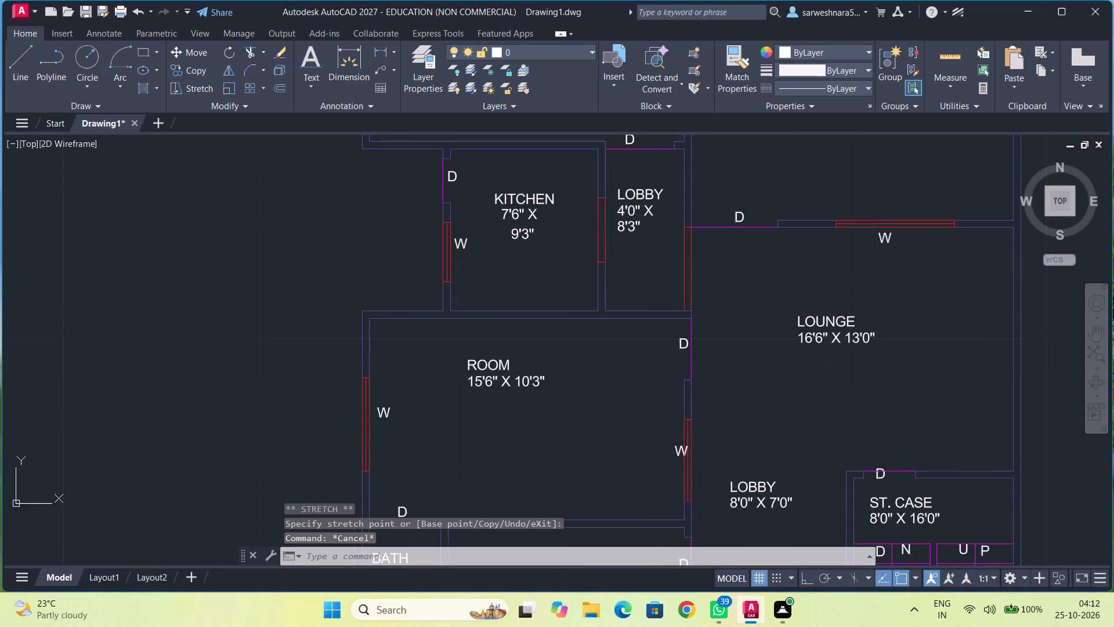
middle_click_drag(609, 359, 608, 308)
middle_click_drag(612, 367, 611, 320)
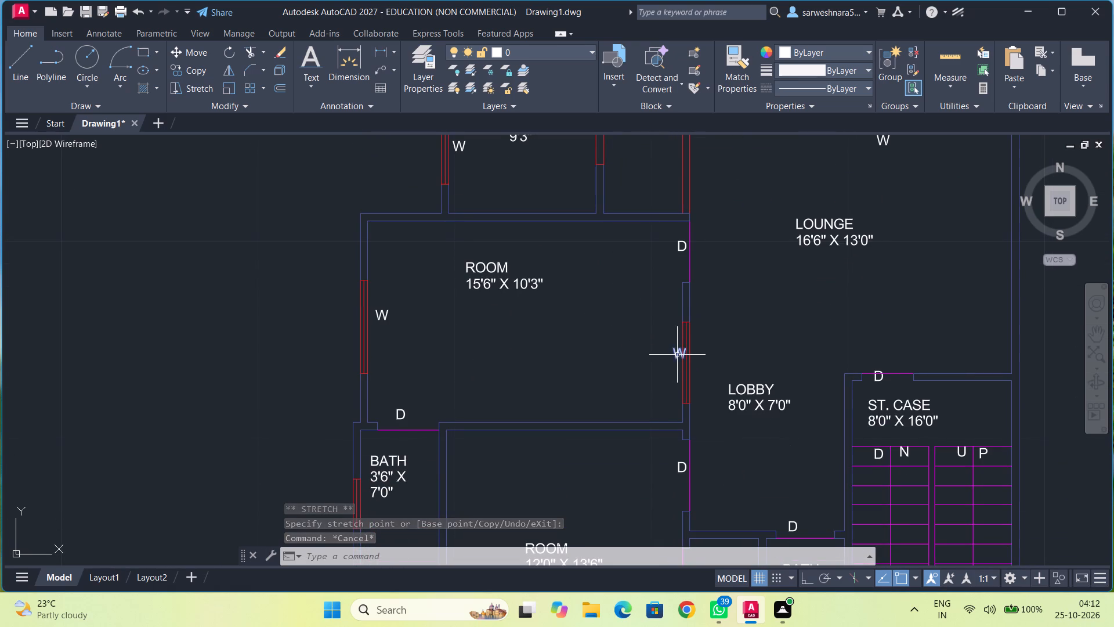
left_click(677, 355)
left_click_drag(675, 359, 665, 361)
left_click(665, 361)
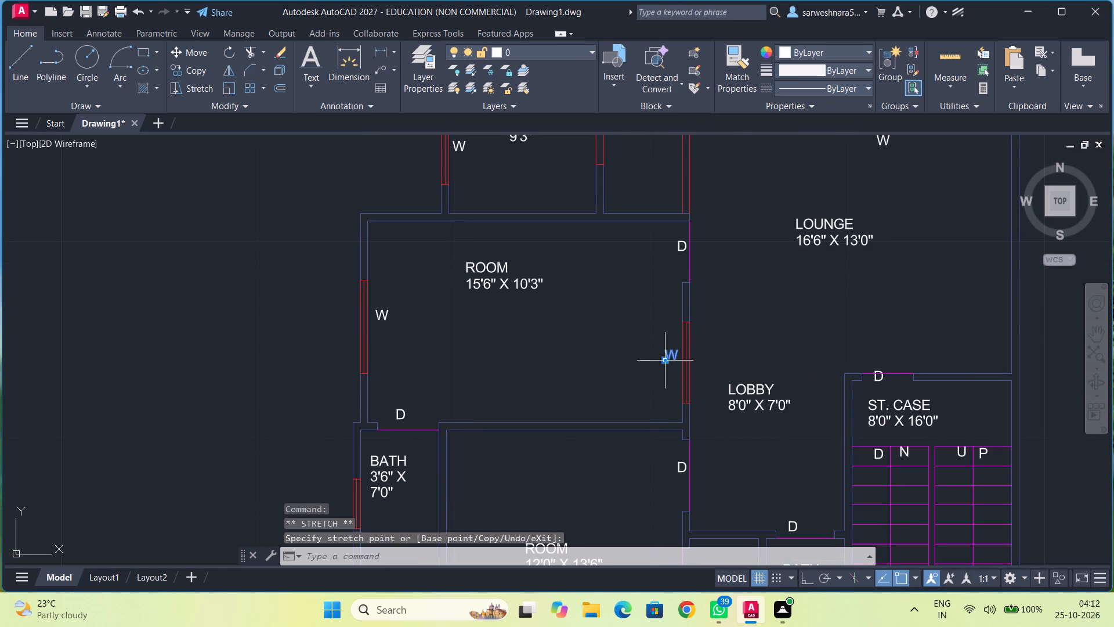
key("Escape")
Shift the BALCONY label away from the window wall so the text fits inside the balcony.
middle_click_drag(587, 365, 588, 308)
middle_click_drag(542, 373, 554, 313)
middle_click_drag(549, 368, 567, 303)
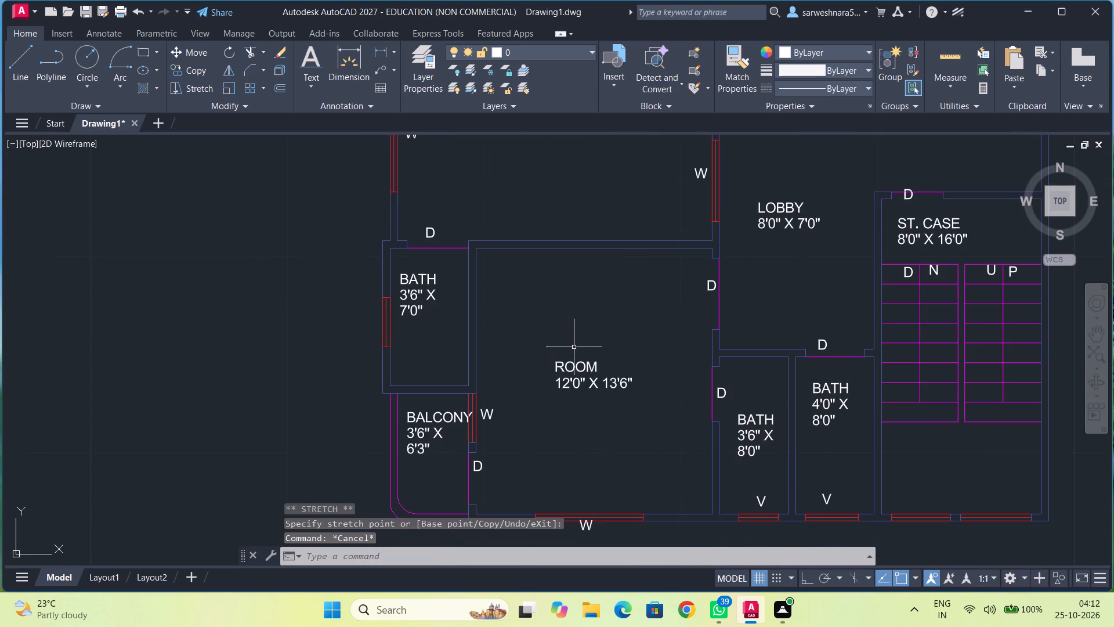
middle_click_drag(546, 359, 564, 269)
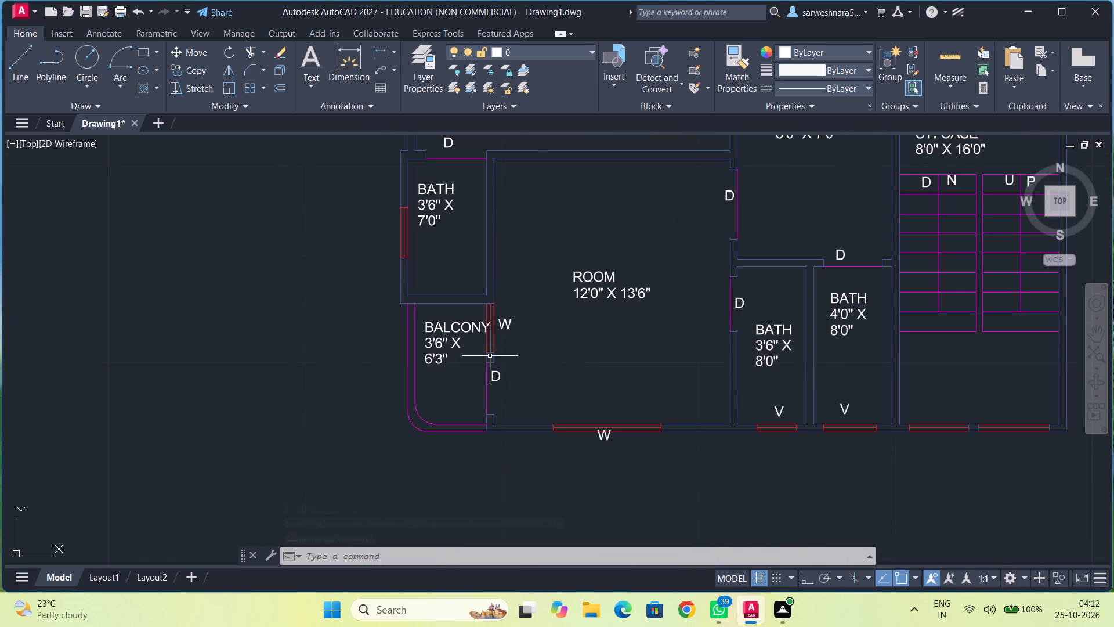
left_click(435, 325)
left_click_drag(426, 331, 418, 331)
left_click(418, 331)
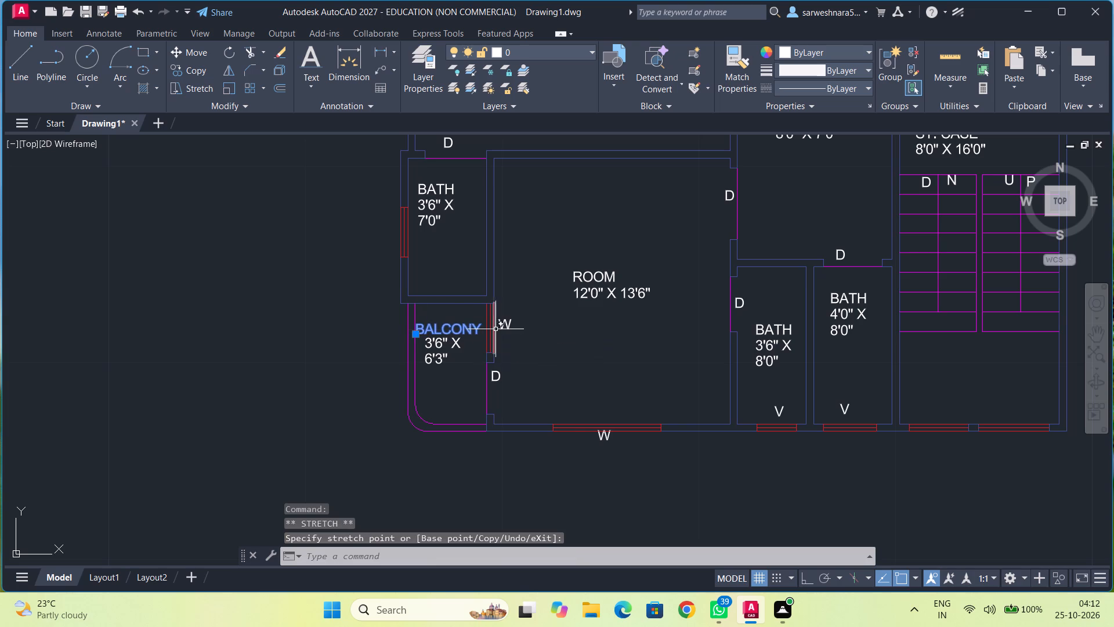
key("Escape")
Move the W tag of the 12'0" X 13'6" room's lower window slightly down, clear of the outer wall line.
middle_click_drag(553, 356, 556, 309)
middle_click(581, 333)
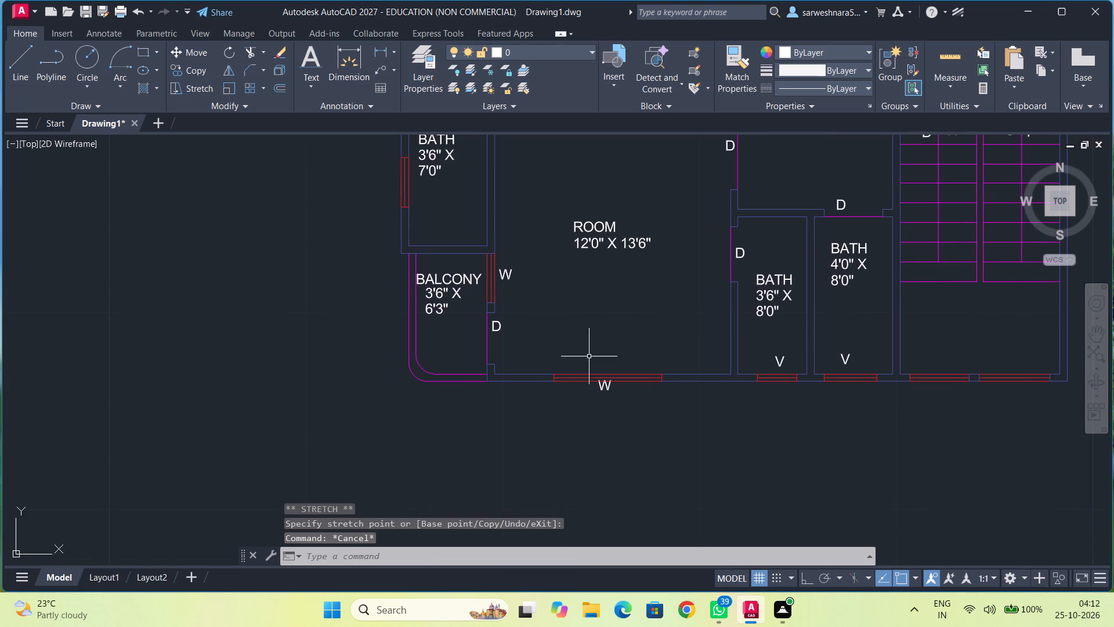
left_click(604, 388)
left_click_drag(599, 390, 599, 395)
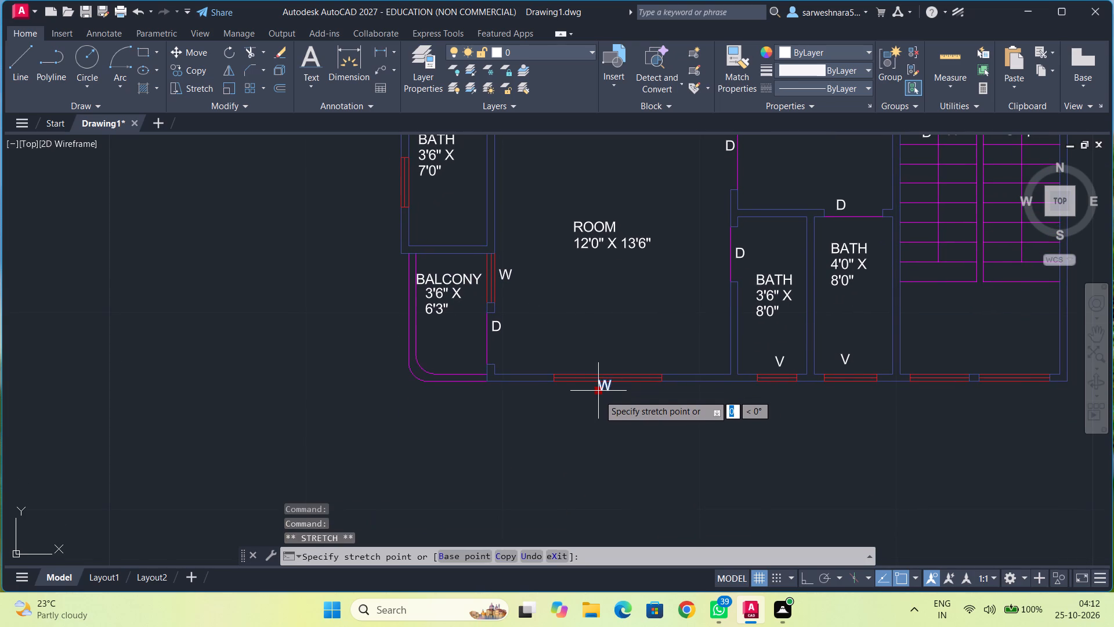
left_click_drag(599, 395, 599, 395)
left_click(599, 395)
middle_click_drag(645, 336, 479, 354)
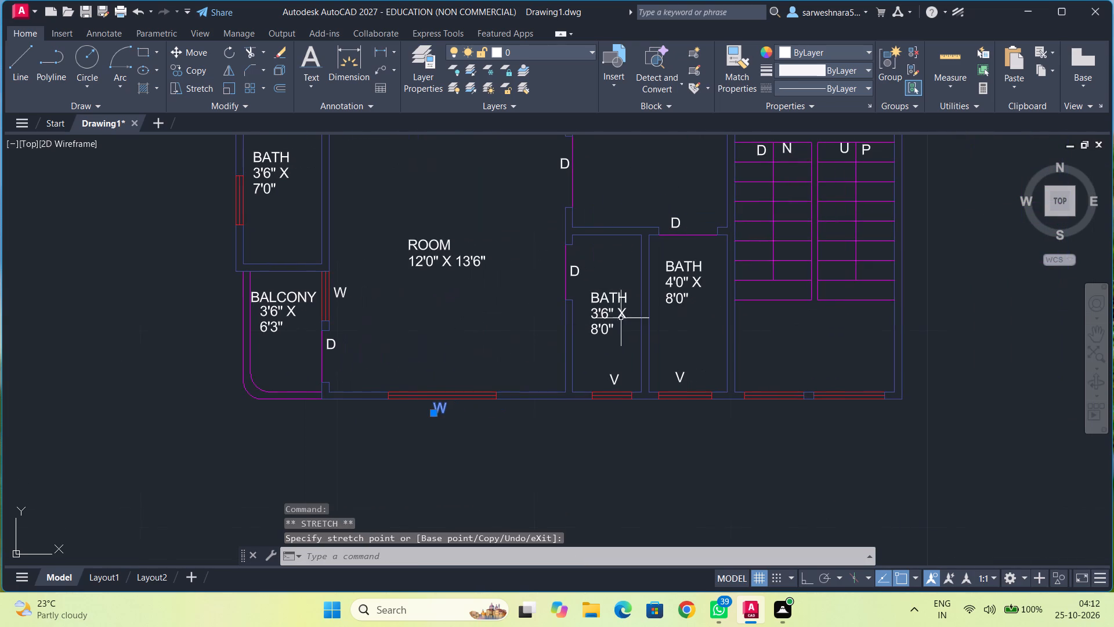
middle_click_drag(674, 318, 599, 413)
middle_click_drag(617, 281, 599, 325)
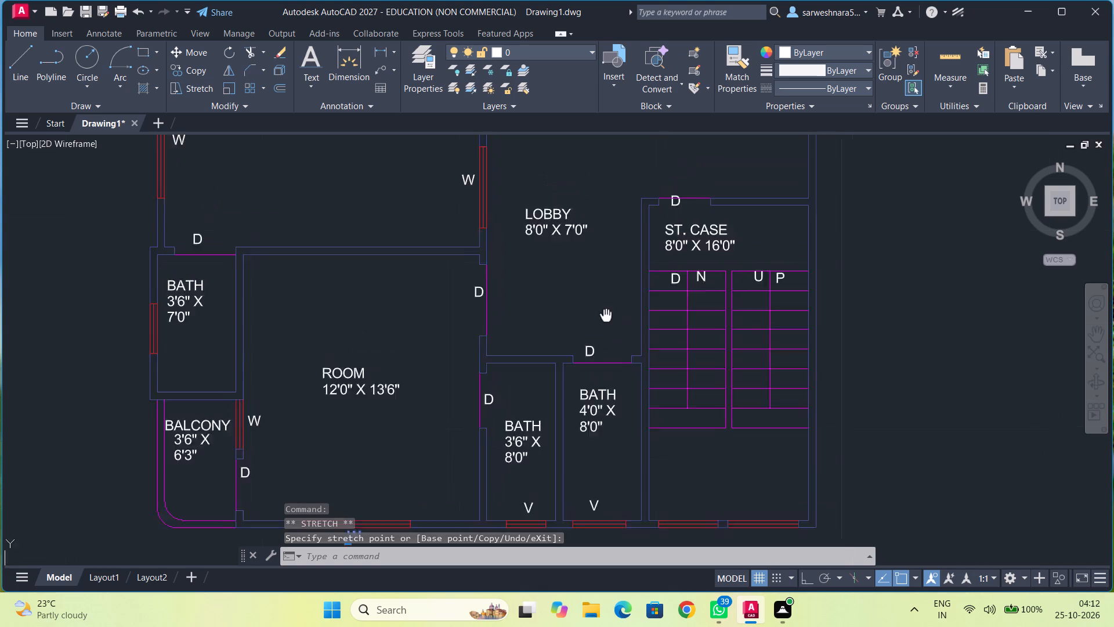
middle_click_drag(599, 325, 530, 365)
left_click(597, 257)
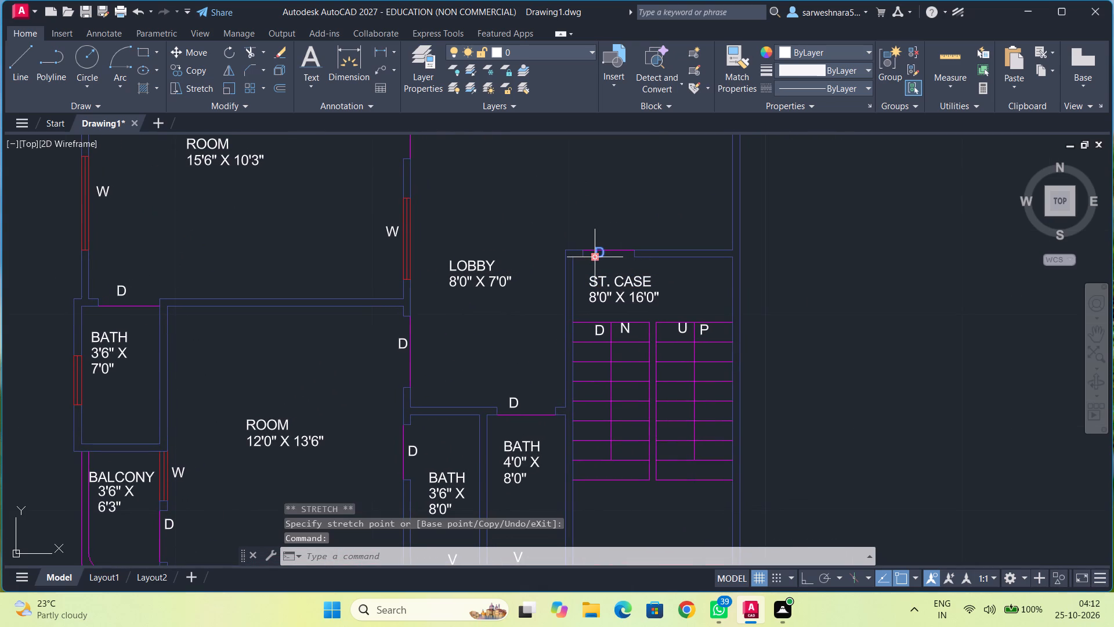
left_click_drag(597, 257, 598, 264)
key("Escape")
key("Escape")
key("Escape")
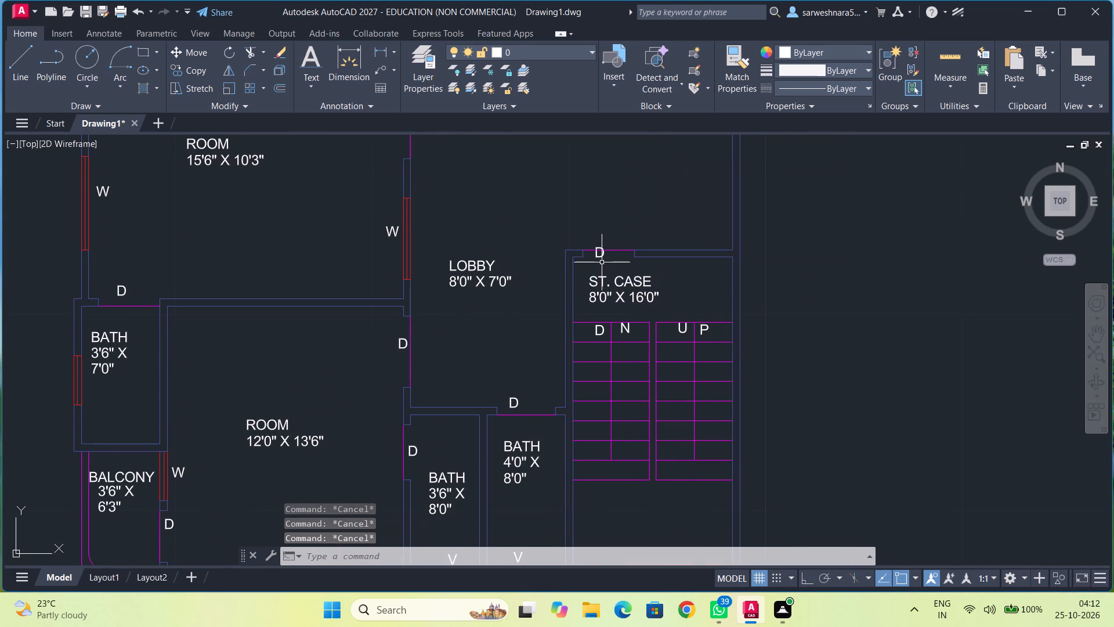
Move the D tag of the 8'0" X 16'0" staircase door down so it sits just below the door line.
left_click(601, 259)
left_click_drag(595, 258, 594, 266)
left_click(594, 266)
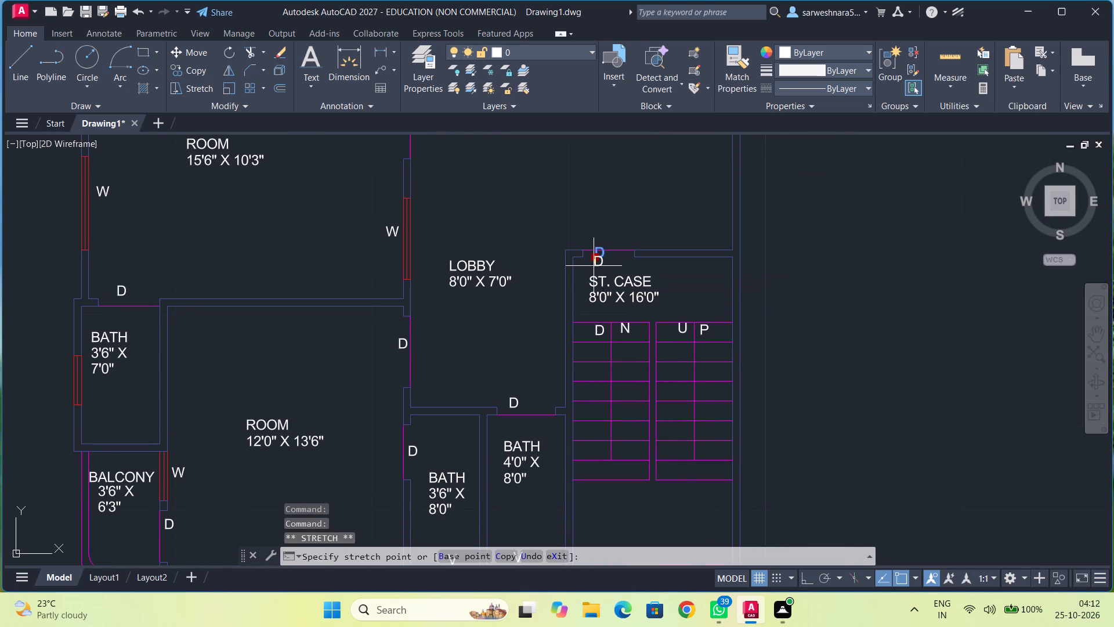
key("Escape")
Move the ST. CASE label and its 8'0" X 16'0" size line away from the door's D tag, towards the outer wall.
left_click(602, 276)
left_click_drag(590, 286, 636, 280)
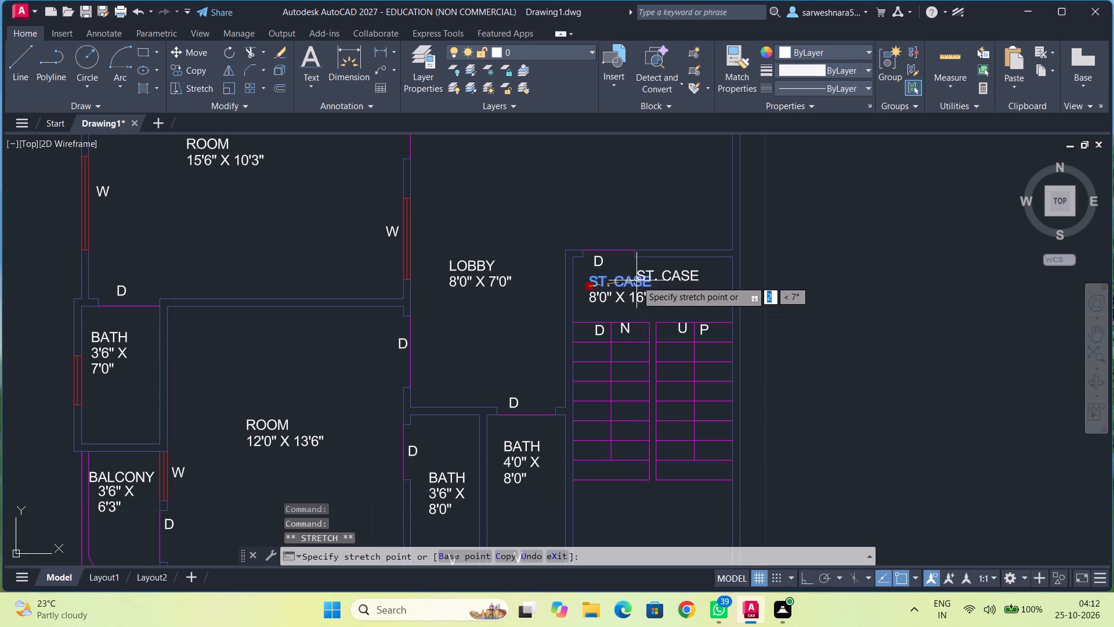
left_click_drag(636, 280, 634, 277)
left_click(635, 277)
left_click(617, 296)
left_click_drag(591, 301, 605, 297)
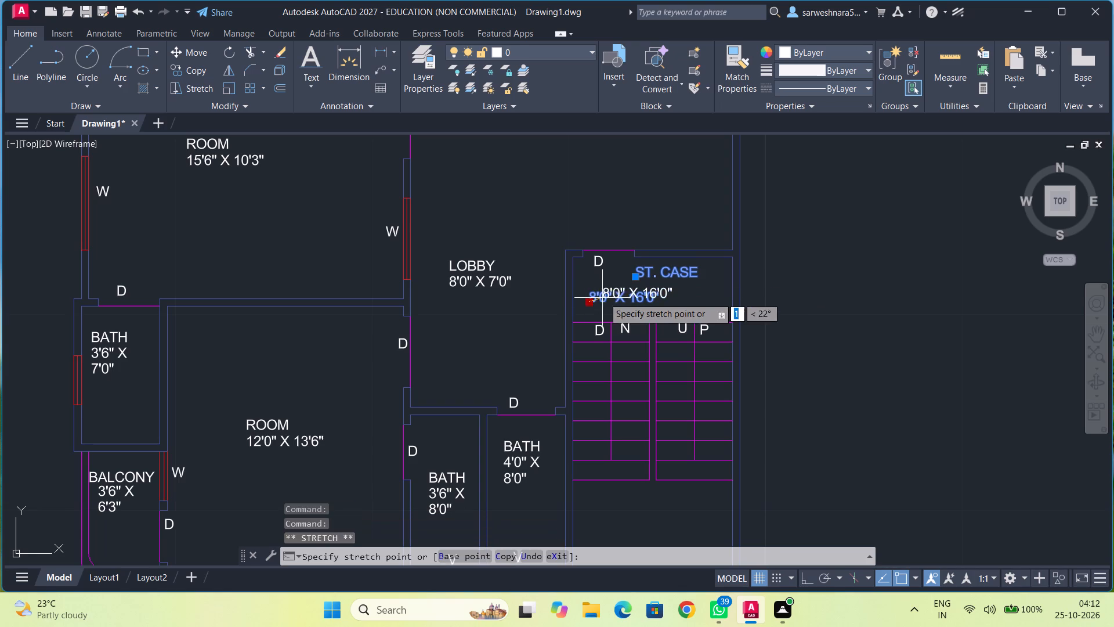
left_click_drag(605, 297, 619, 297)
left_click(619, 297)
key("Escape")
Review the placement of the room labels and opening tags across both floor plans.
scroll(638, 229, "down", 2)
middle_click_drag(637, 229, 635, 233)
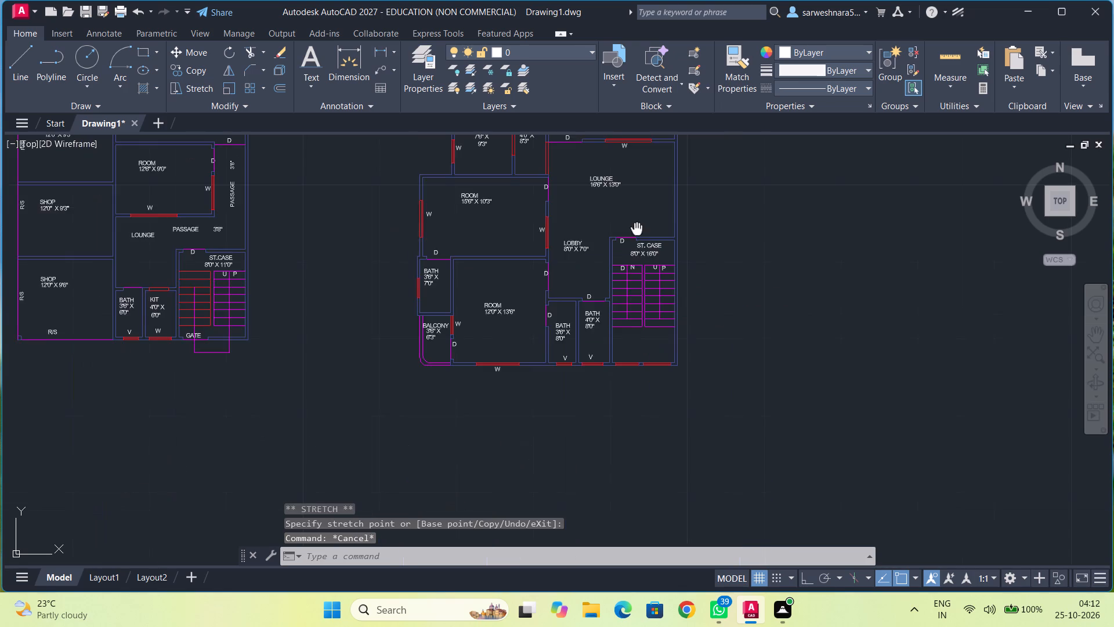
middle_click_drag(635, 233, 613, 327)
scroll(613, 298, "up", 1)
middle_click_drag(609, 284, 604, 316)
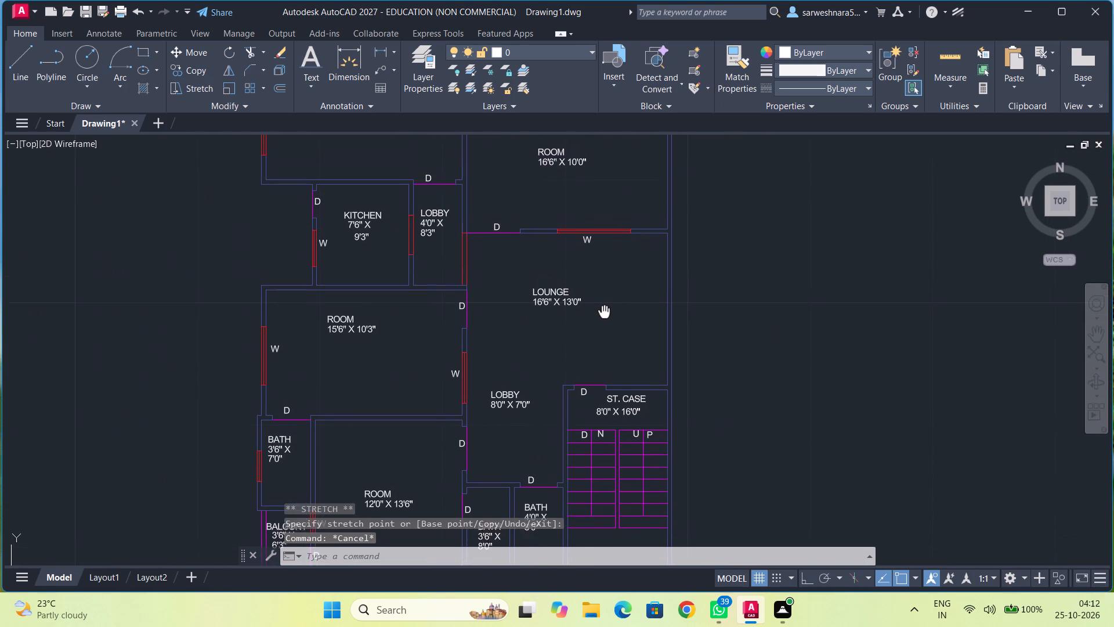
middle_click_drag(604, 316, 601, 394)
middle_click_drag(606, 290, 602, 348)
scroll(603, 343, "down", 1)
middle_click_drag(603, 341, 603, 327)
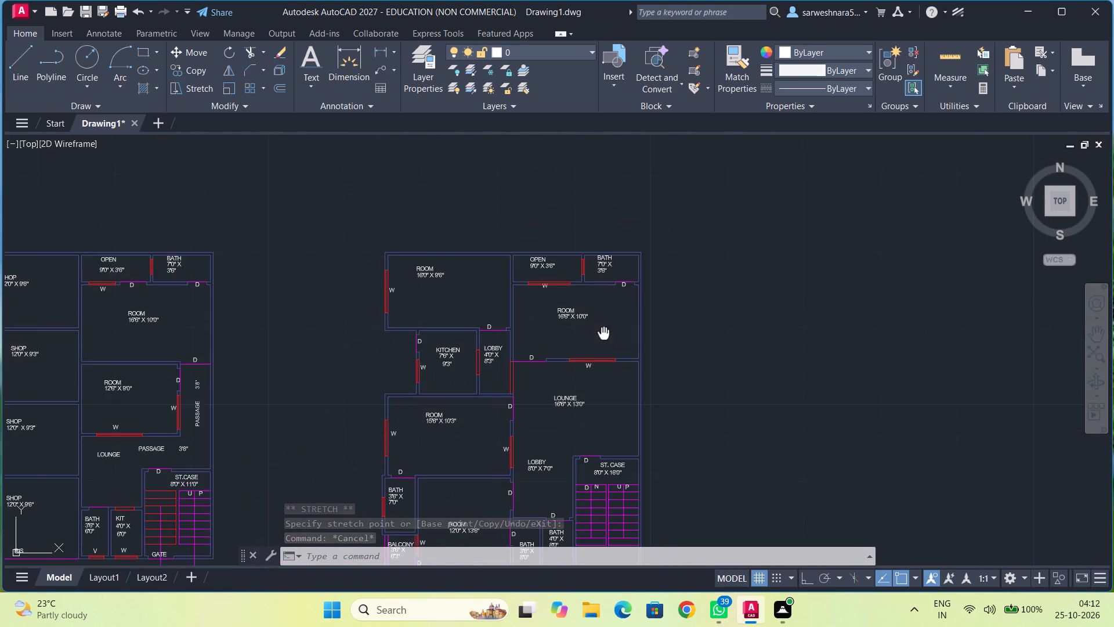
middle_click_drag(603, 327, 621, 268)
middle_click_drag(569, 334, 645, 289)
middle_click_drag(490, 324, 599, 296)
middle_click_drag(506, 314, 608, 283)
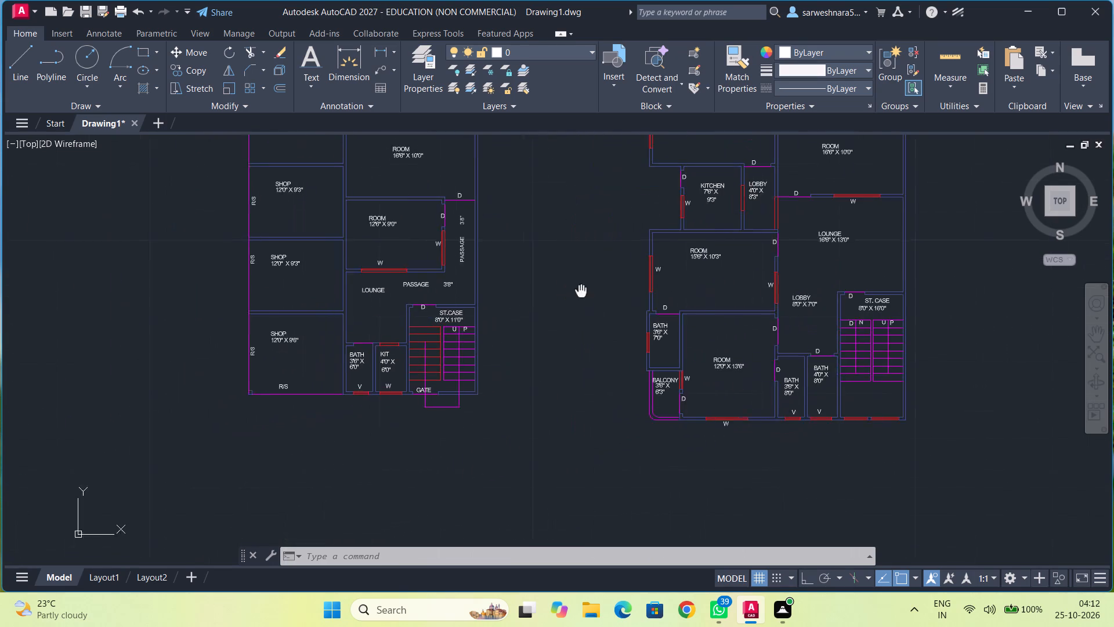
middle_click_drag(608, 283, 602, 286)
Add the single-line title GROUND FLOOR PLAN below the plan with the shops, with text height 1 and rotation 0.
left_click(314, 83)
left_click(321, 131)
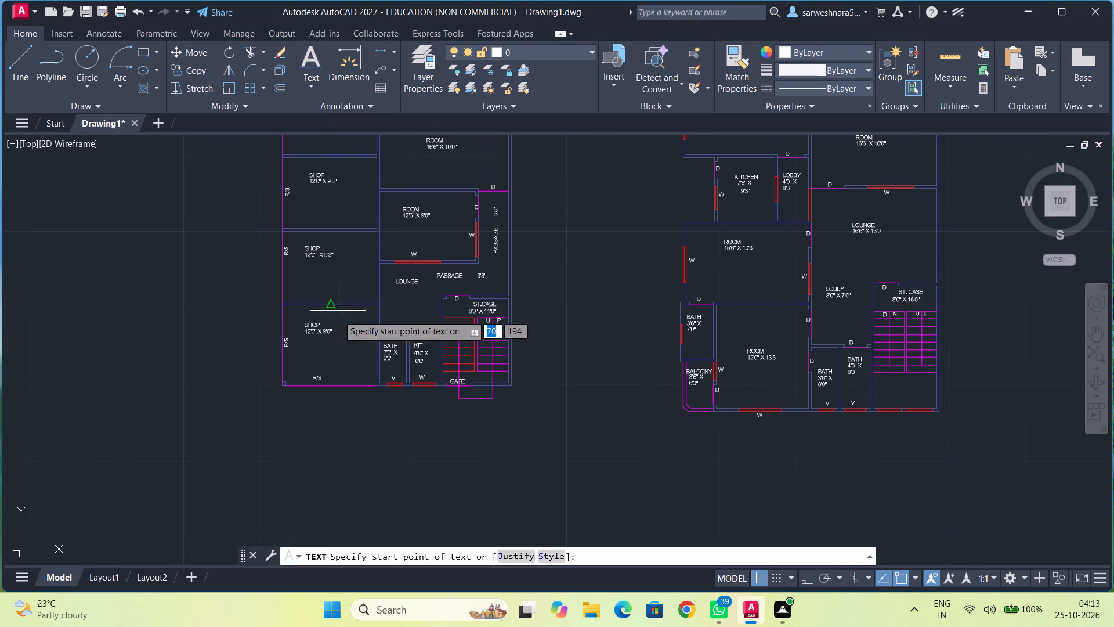
left_click(303, 451)
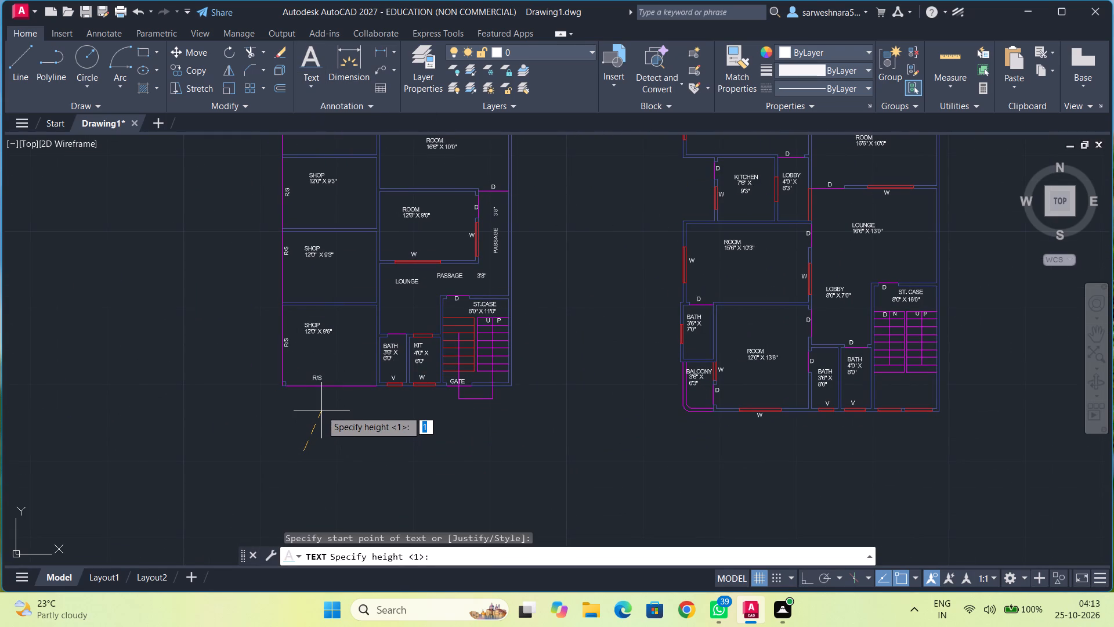
key("1")
key("Return")
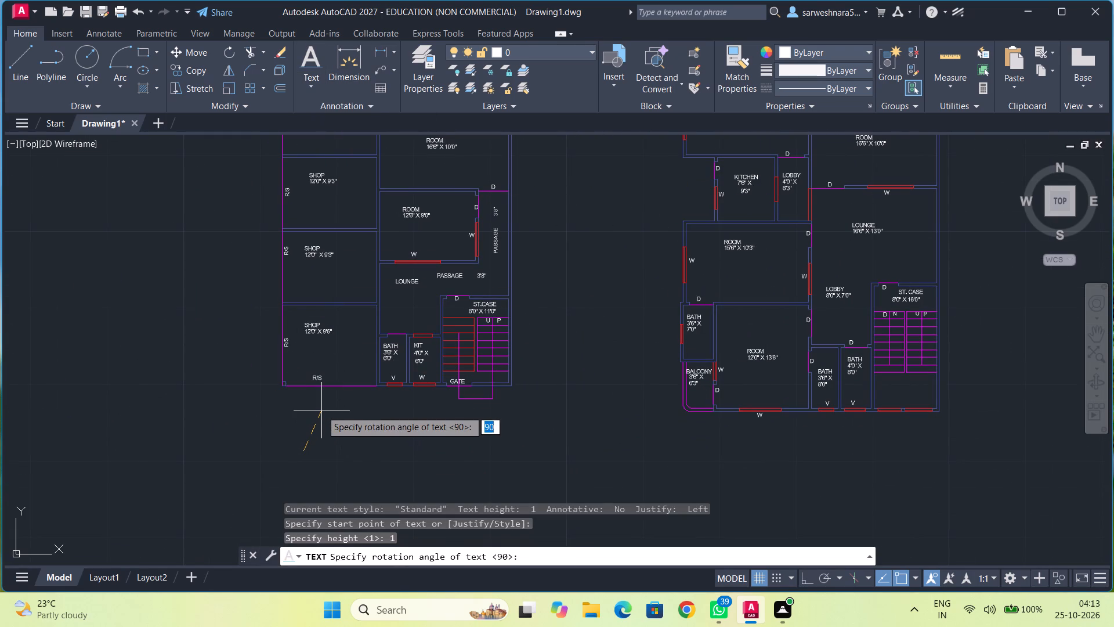
key("0")
key("Return")
type("IQEFIQ")
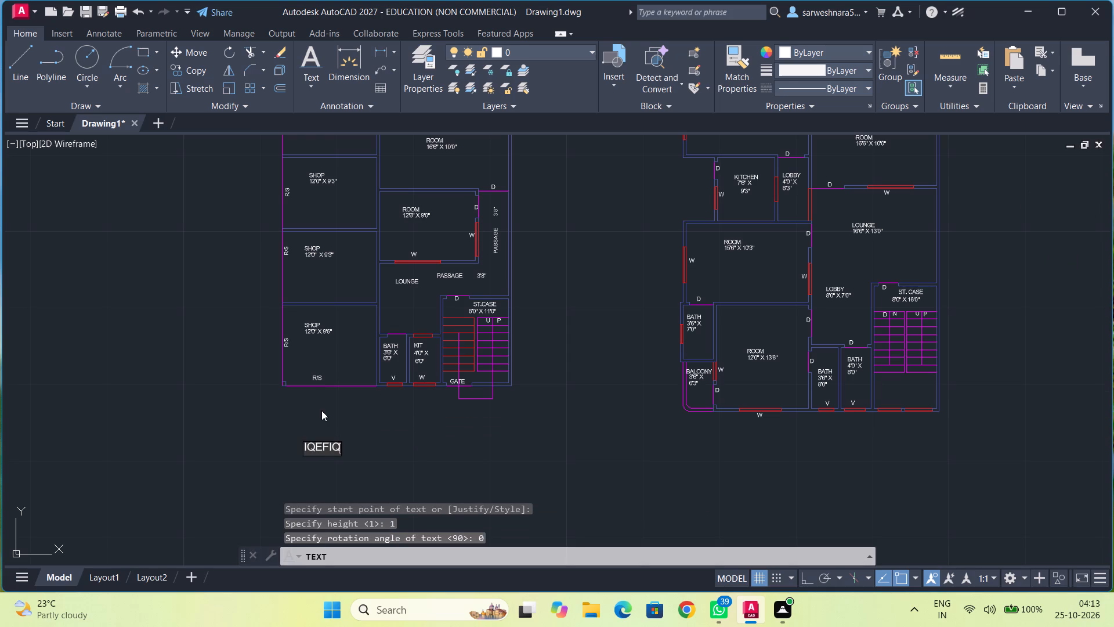
key("BackSpace")
key("BackSpace")
key("BackSpace")
key("BackSpace")
key("BackSpace")
key("BackSpace")
key("BackSpace")
key("BackSpace")
key("BackSpace")
key("BackSpace")
type("GROUND FLOOR")
key("space")
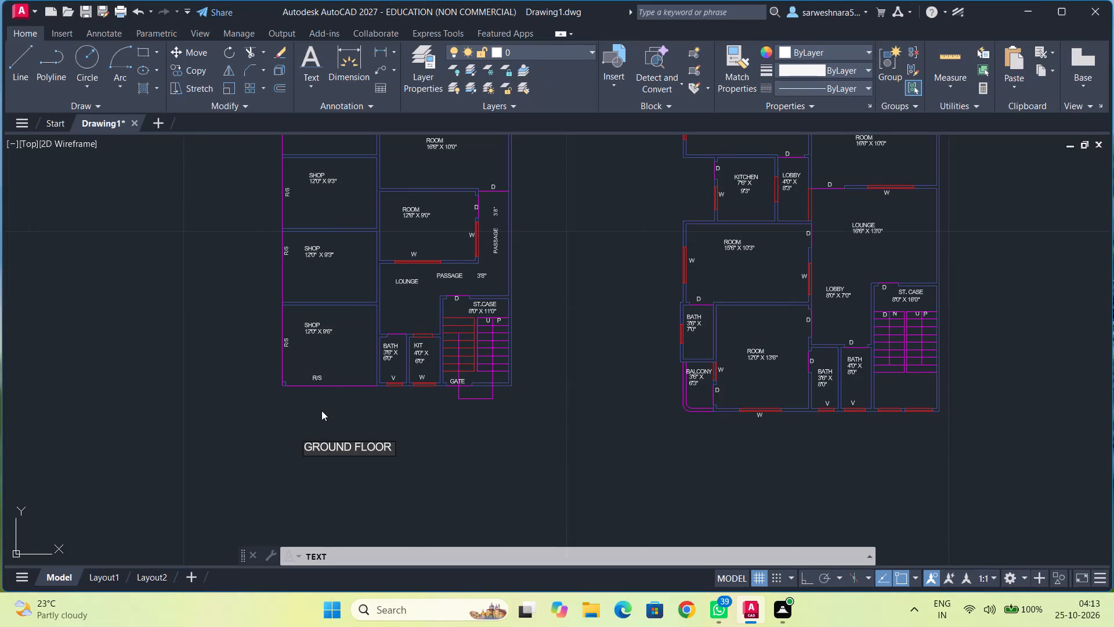
type("PLAN")
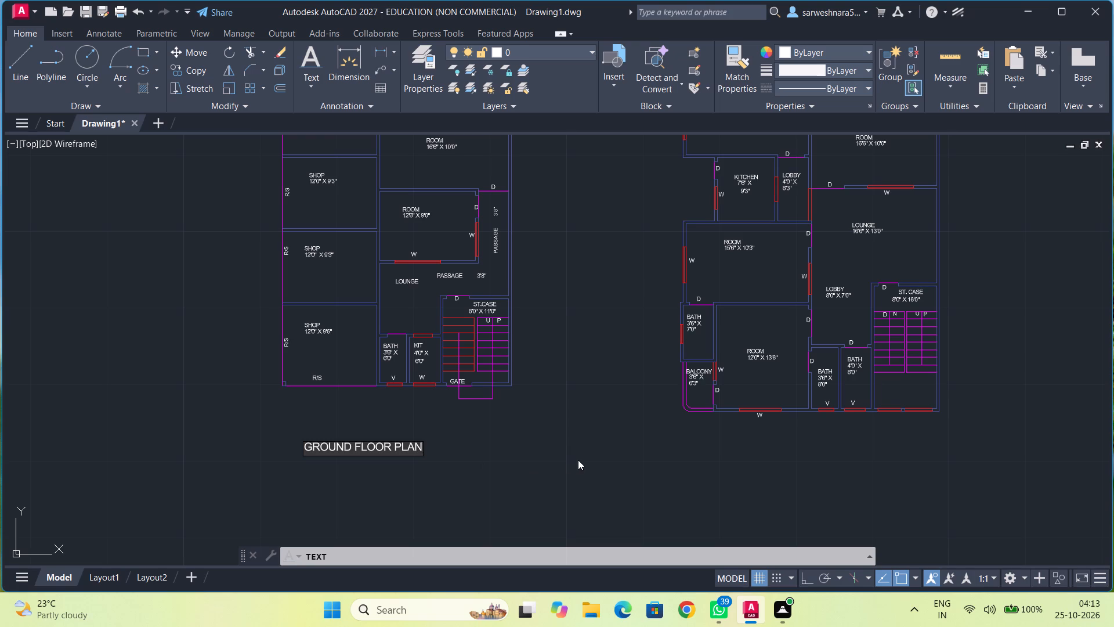
Add the title FIRST FLOOR PLAN below the plan with the balcony, using the same text settings, and finish the text.
middle_click_drag(578, 460, 458, 416)
left_click(606, 412)
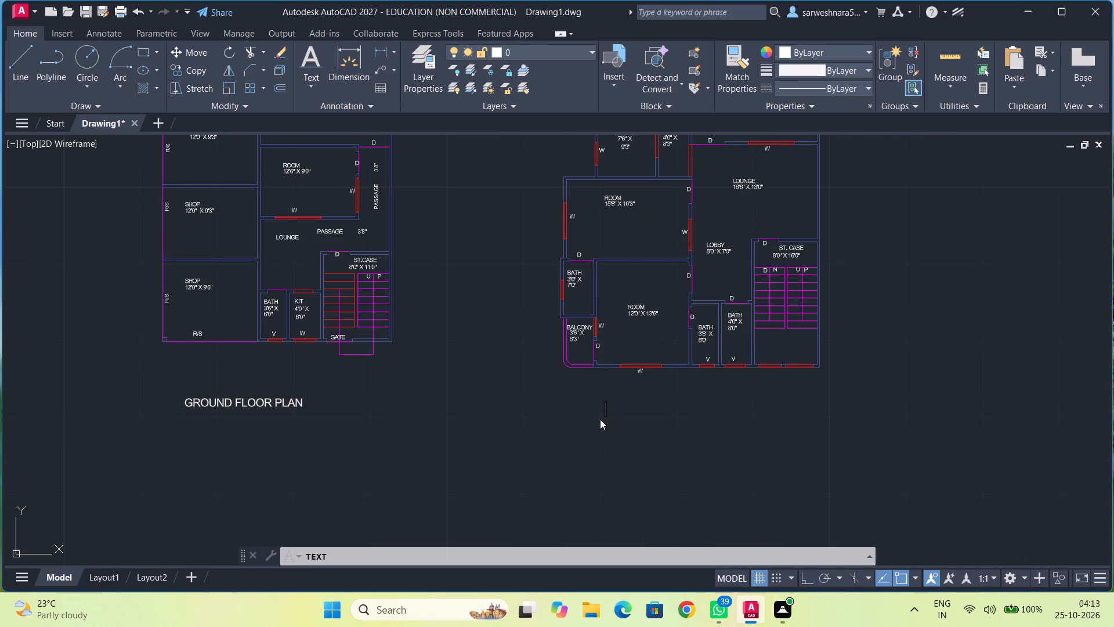
type("FIRST")
key("space")
type("FLOOR PLAN")
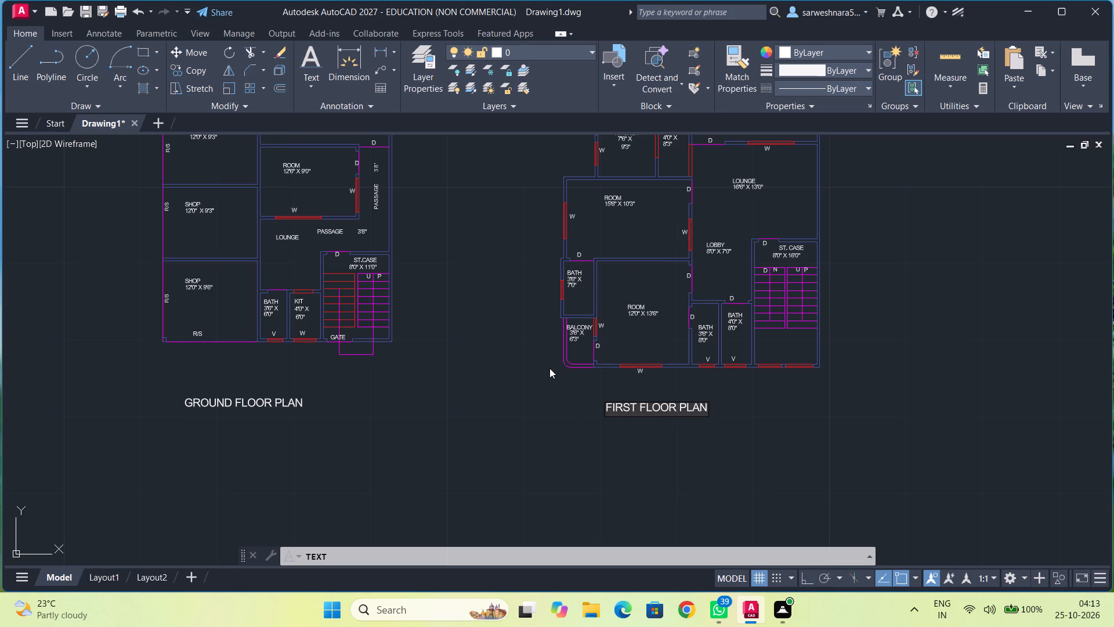
left_click(490, 343)
key("Escape")
Save the drawing as TWO PLANS in the intenship folder on the Desktop.
scroll(454, 312, "down", 1)
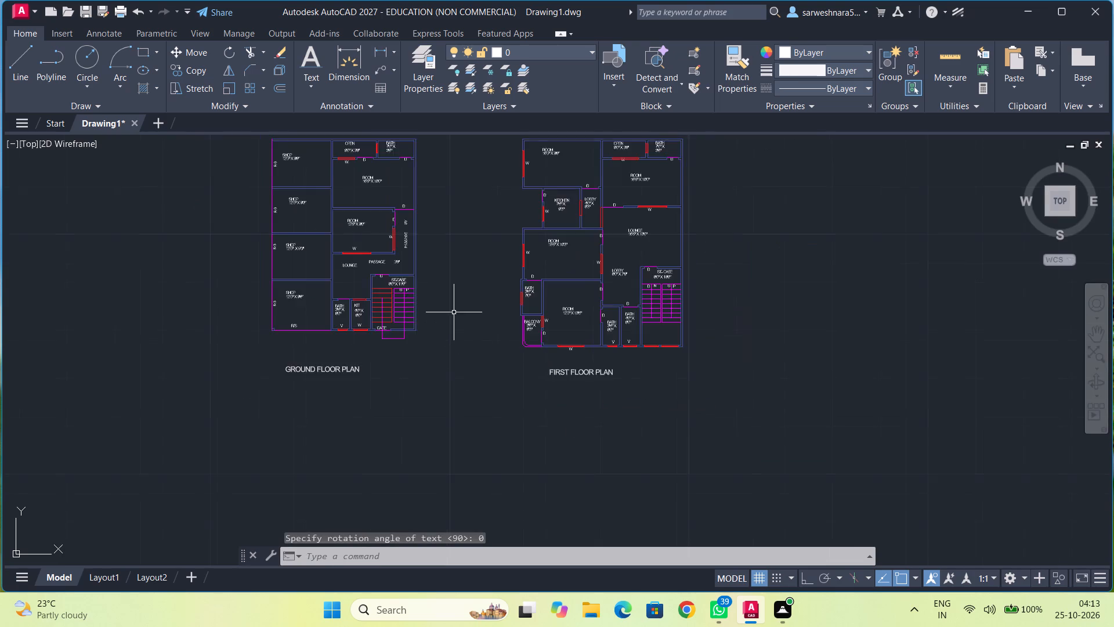
middle_click_drag(454, 312, 449, 445)
middle_click_drag(466, 365, 458, 284)
key("ctrl+s")
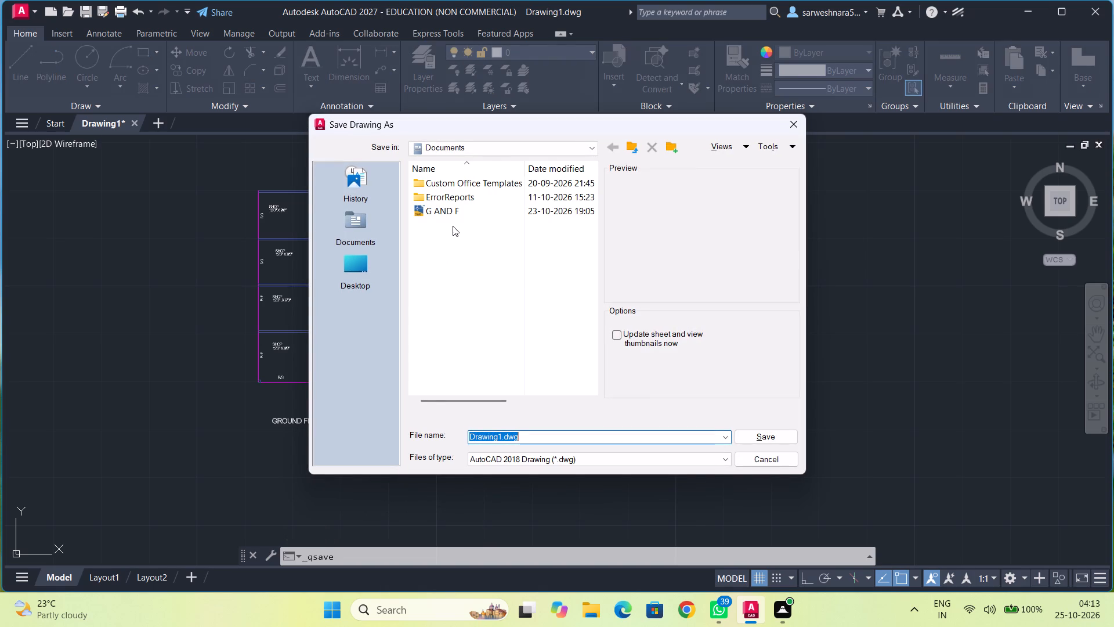
left_click(370, 265)
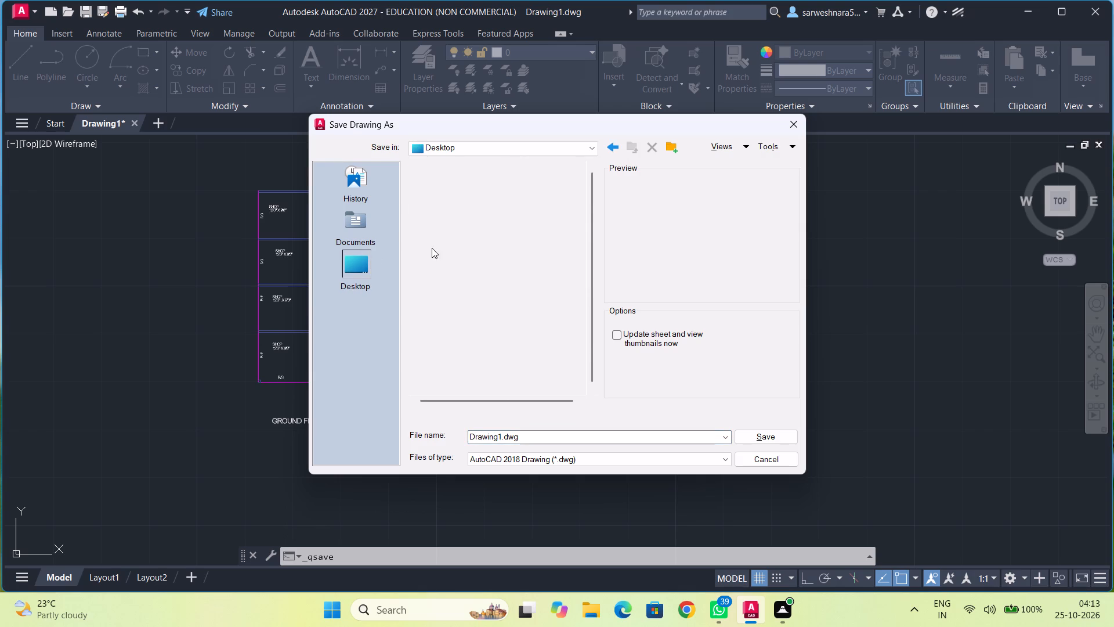
double_click(478, 349)
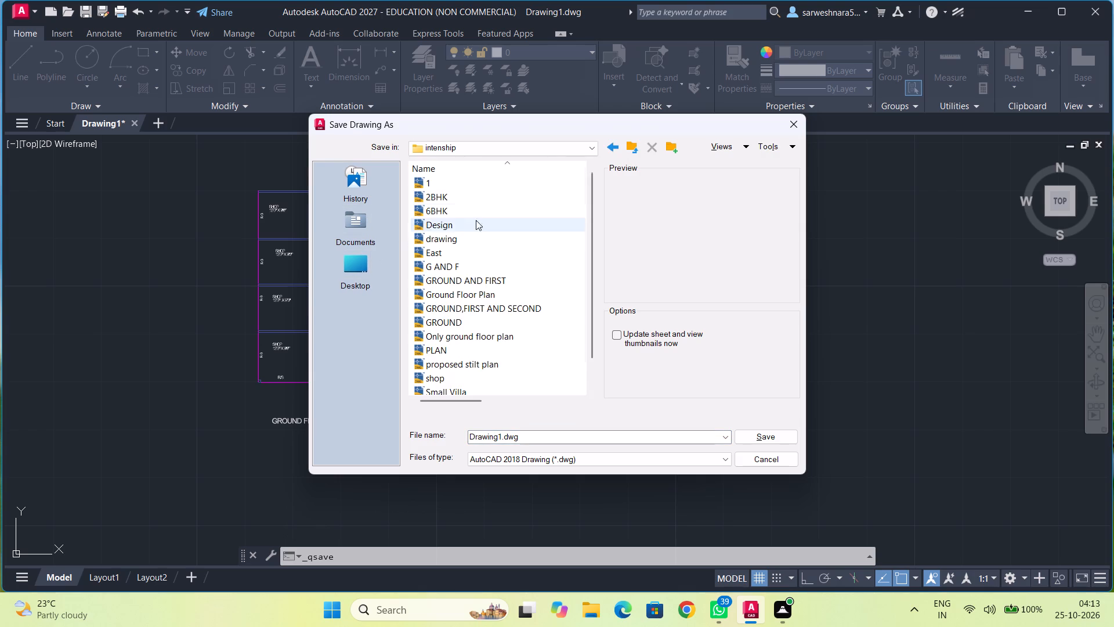
scroll(473, 226, "down", 4)
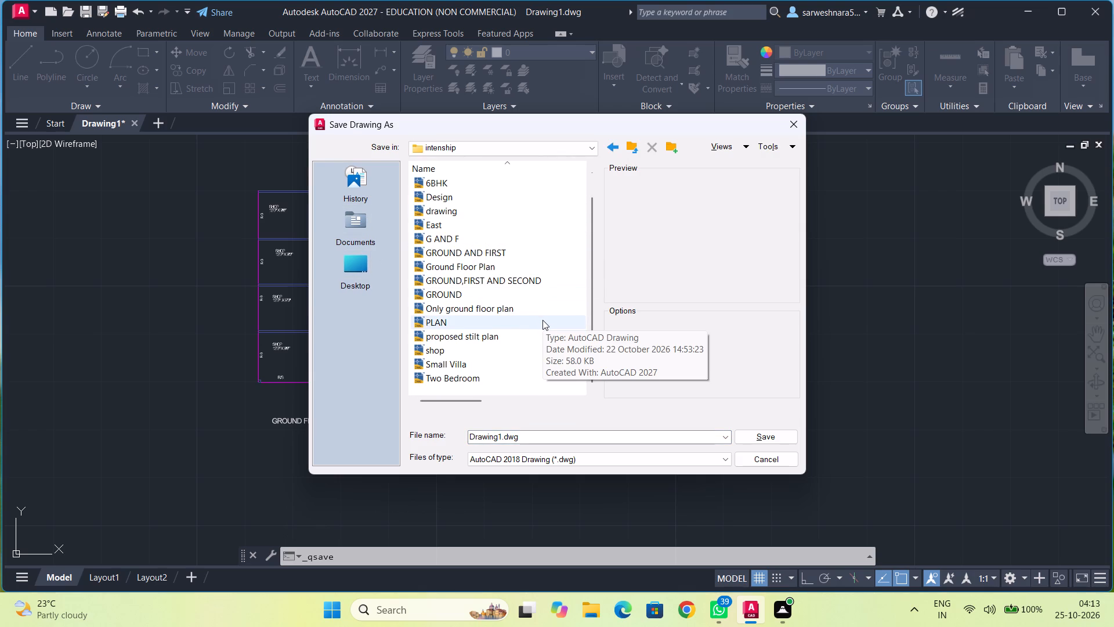
scroll(500, 337, "up", 2)
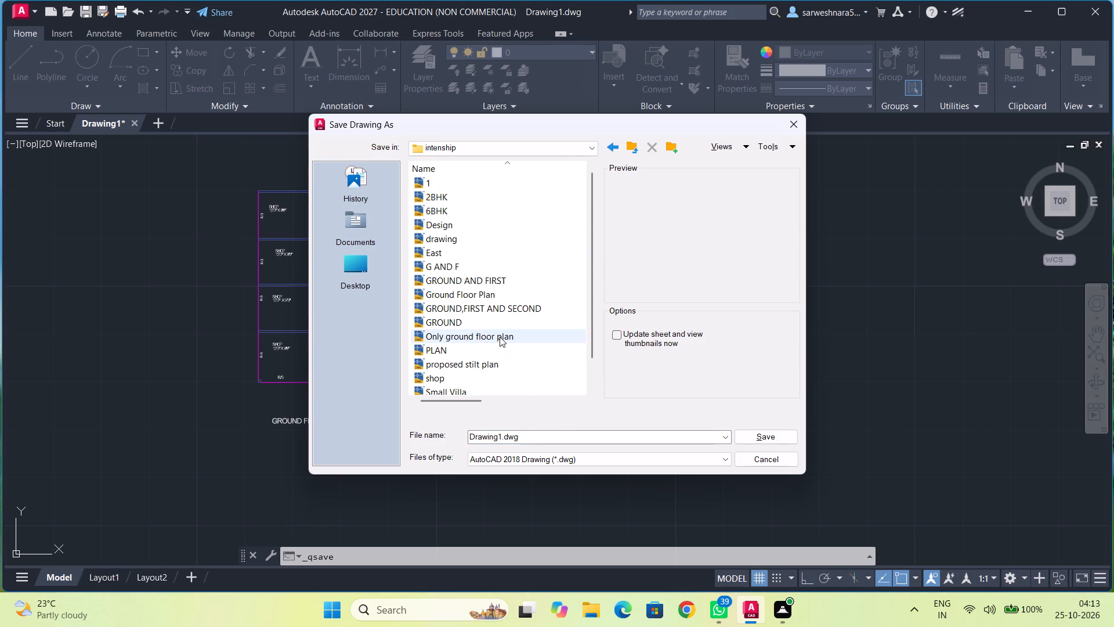
left_click(548, 434)
left_click_drag(548, 434, 466, 443)
key("BackSpace")
type("TWO PLANS")
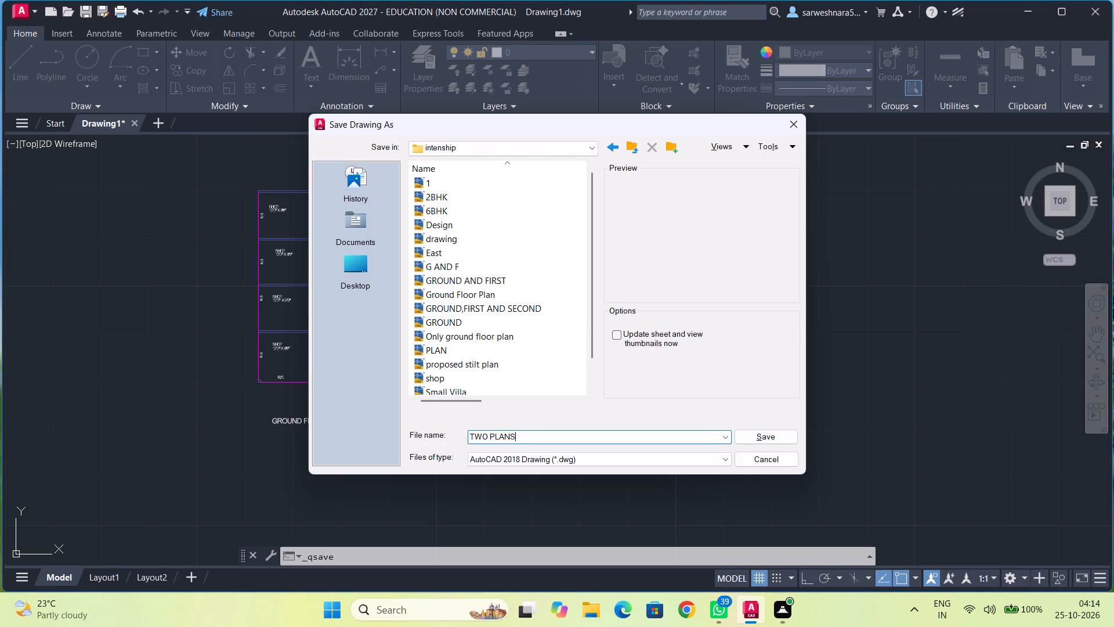
left_click(765, 434)
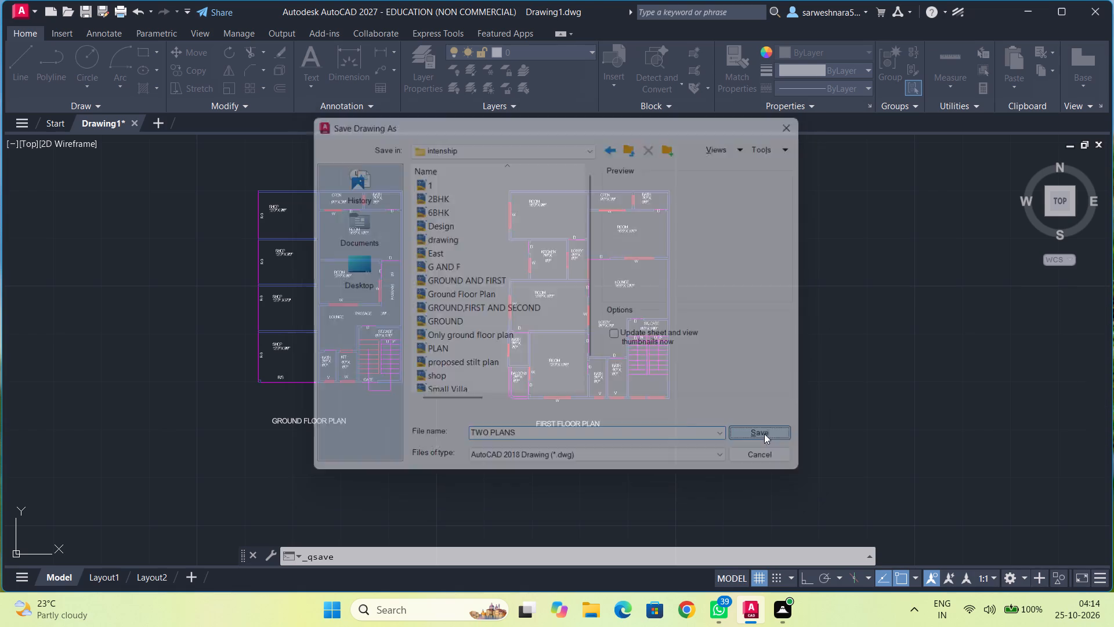